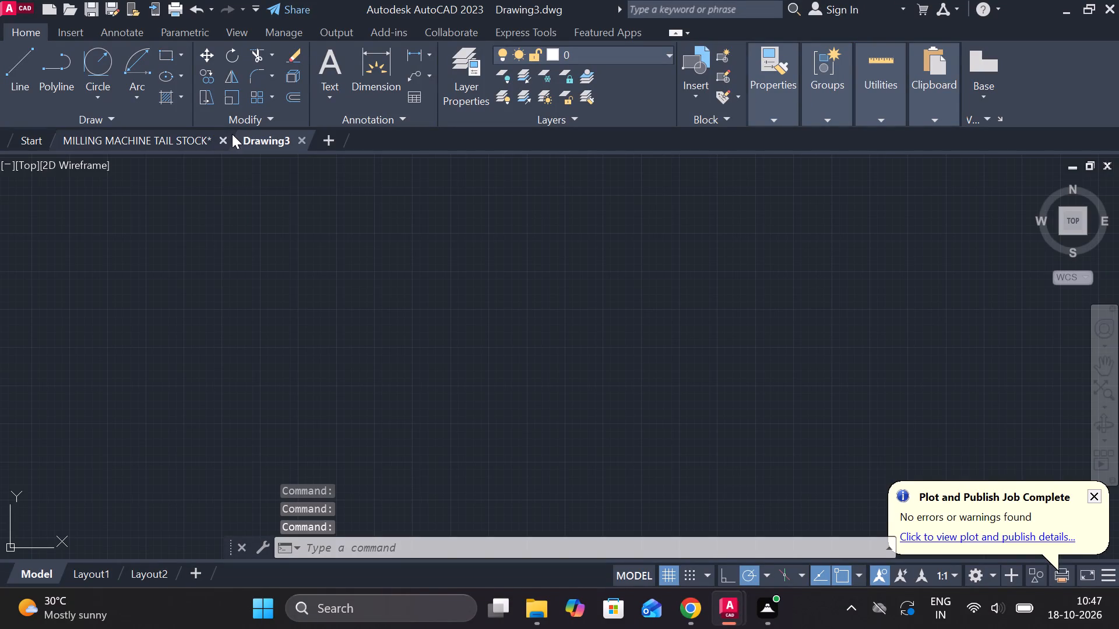
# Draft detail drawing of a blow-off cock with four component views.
# Close the MILLING MACHINE TAIL STOCK drawing.
pyautogui.click(224, 136)
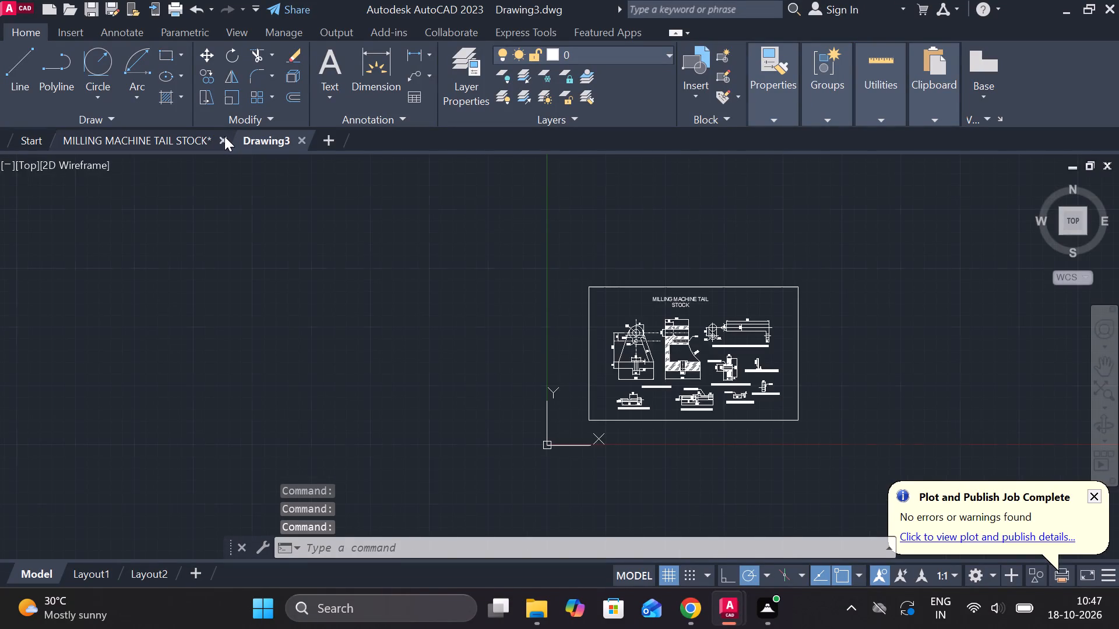
pyautogui.click(619, 349)
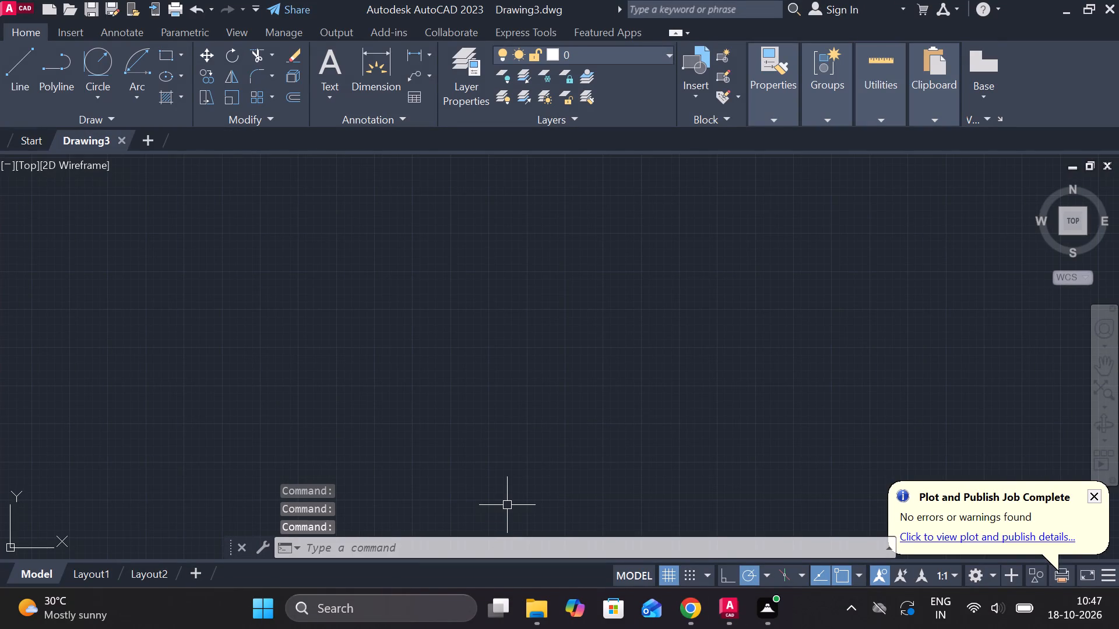
# Set the model space limits with lower left corner 0,0 and upper right corner 297,210.
pyautogui.write('LOG')
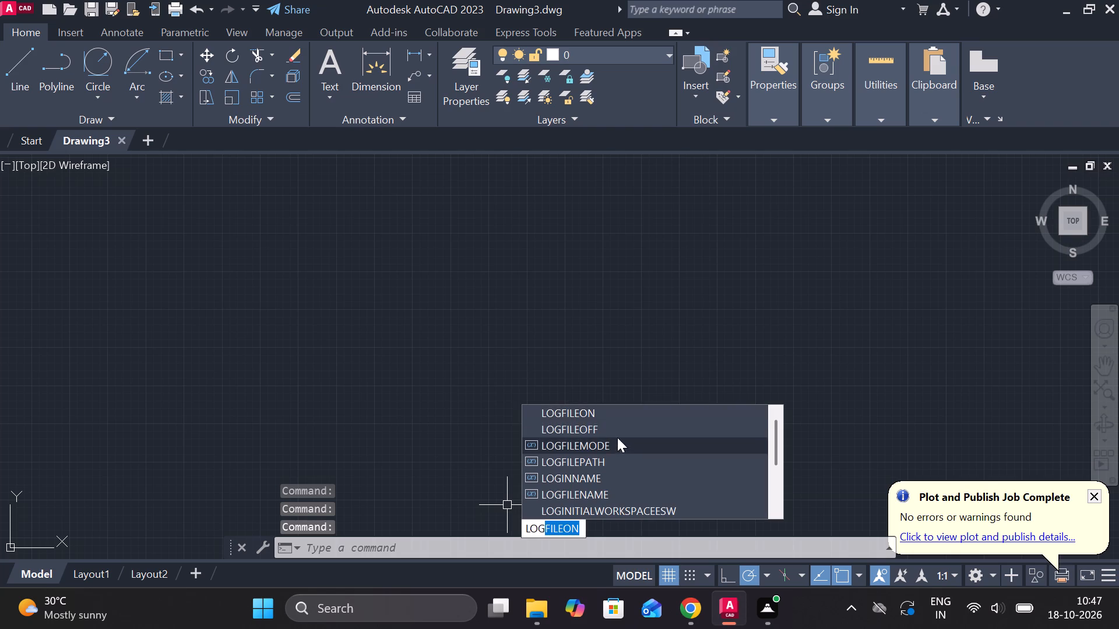
pyautogui.click(600, 412)
pyautogui.write('LIMITS')
pyautogui.press('Return')
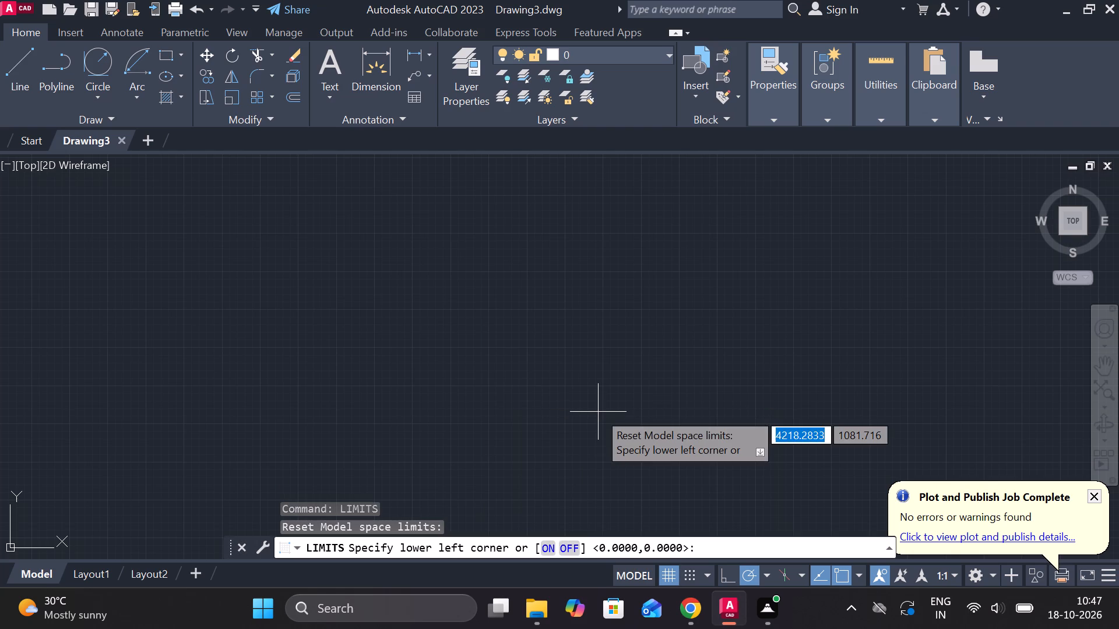
pyautogui.press('0')
pyautogui.write(',0')
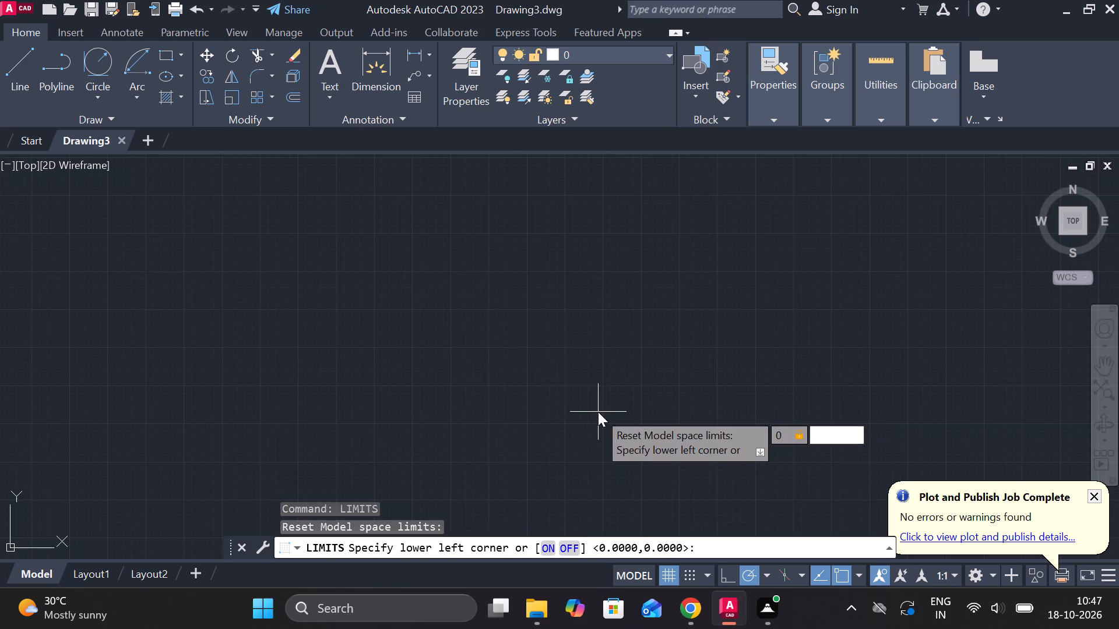
pyautogui.press('Return')
pyautogui.write('297')
pyautogui.write(',210')
pyautogui.press('Return')
pyautogui.press('z')
pyautogui.press('Return')
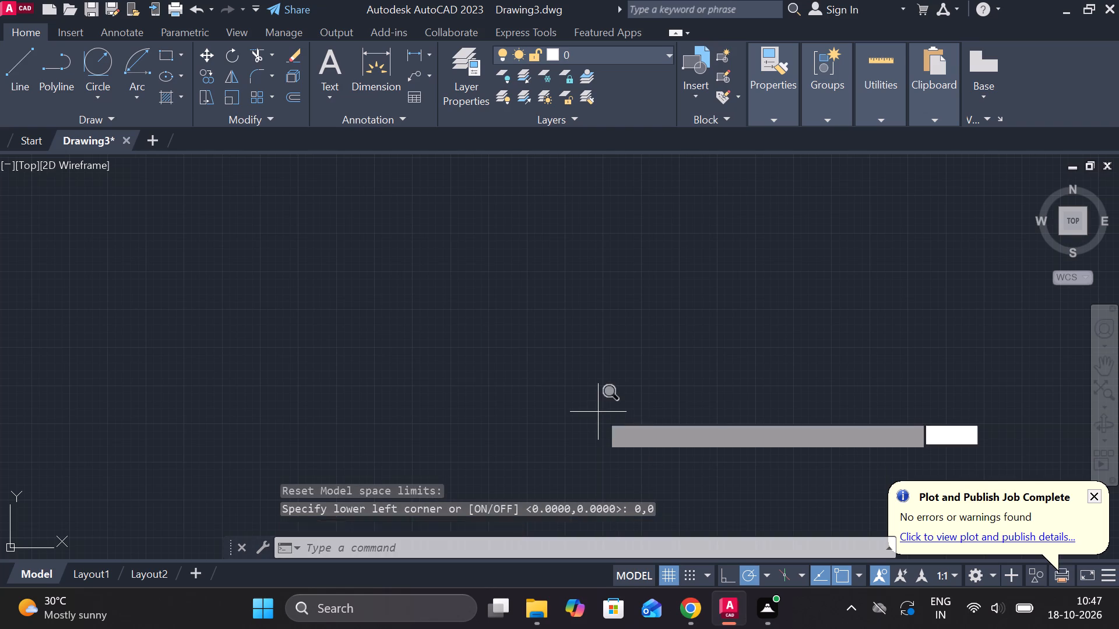
pyautogui.press('e')
pyautogui.press('Return')
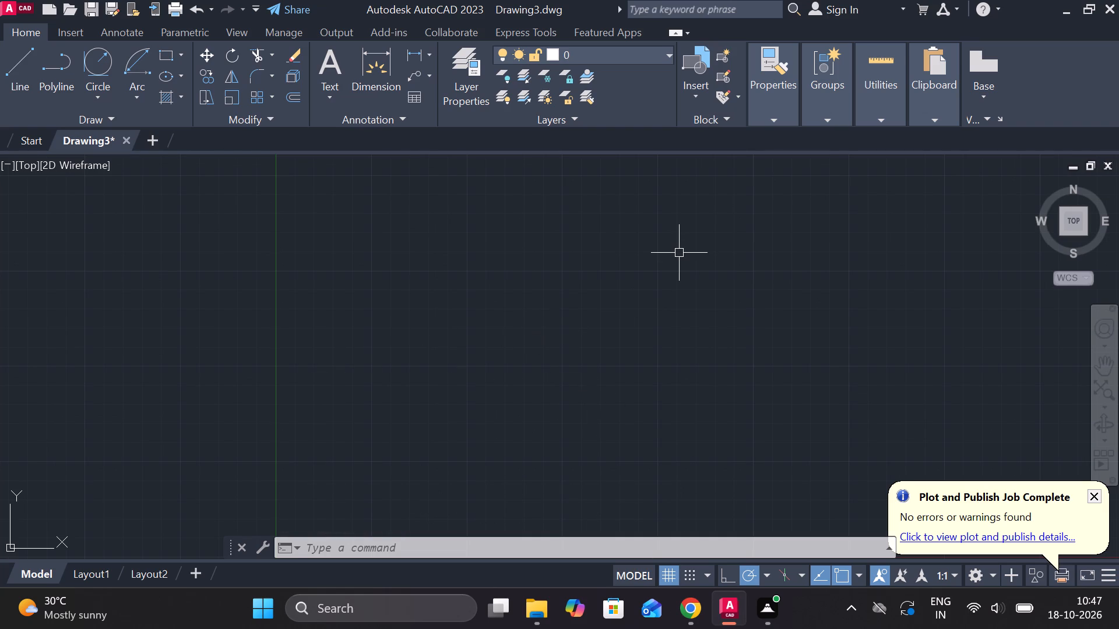
# Draw a separate horizontal line 82 long in the upper area of the drawing.
pyautogui.press('l')
pyautogui.press('Return')
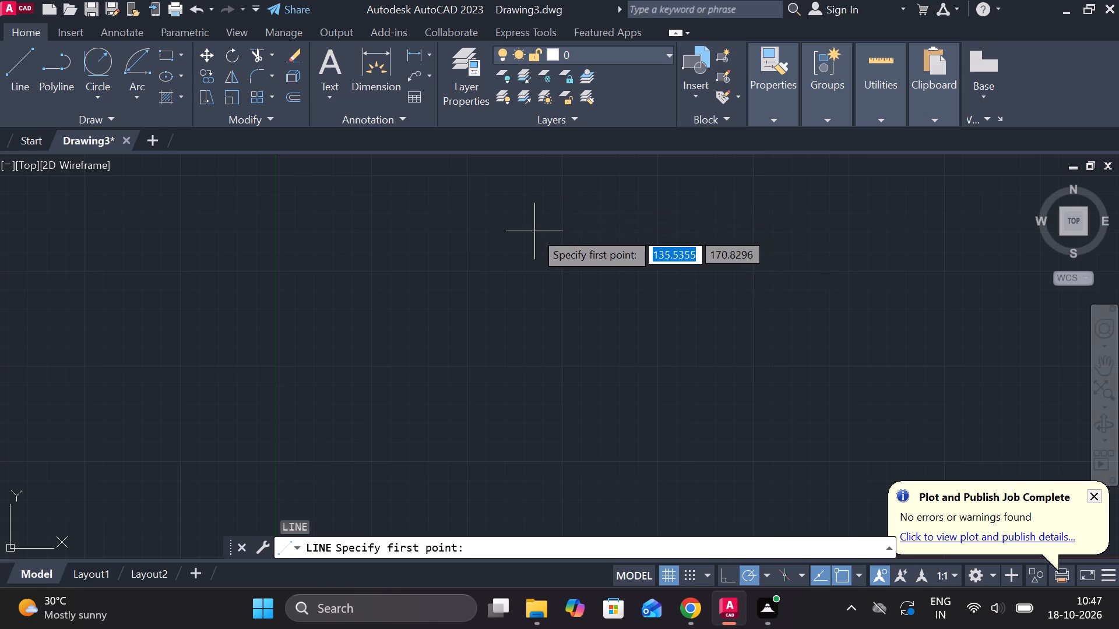
pyautogui.click(534, 228)
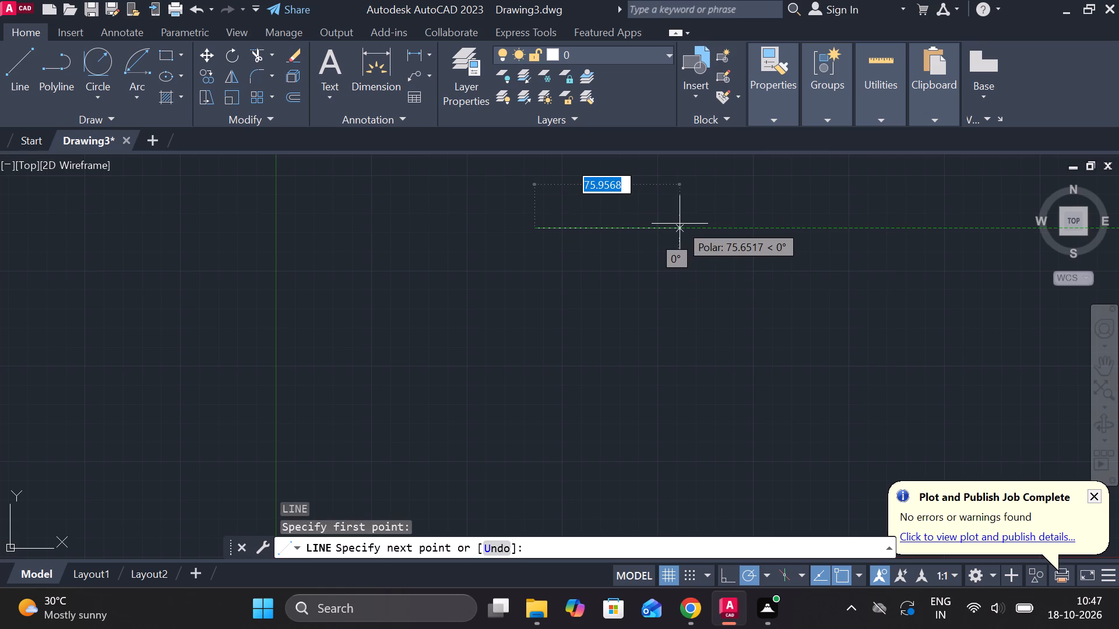
pyautogui.press('8')
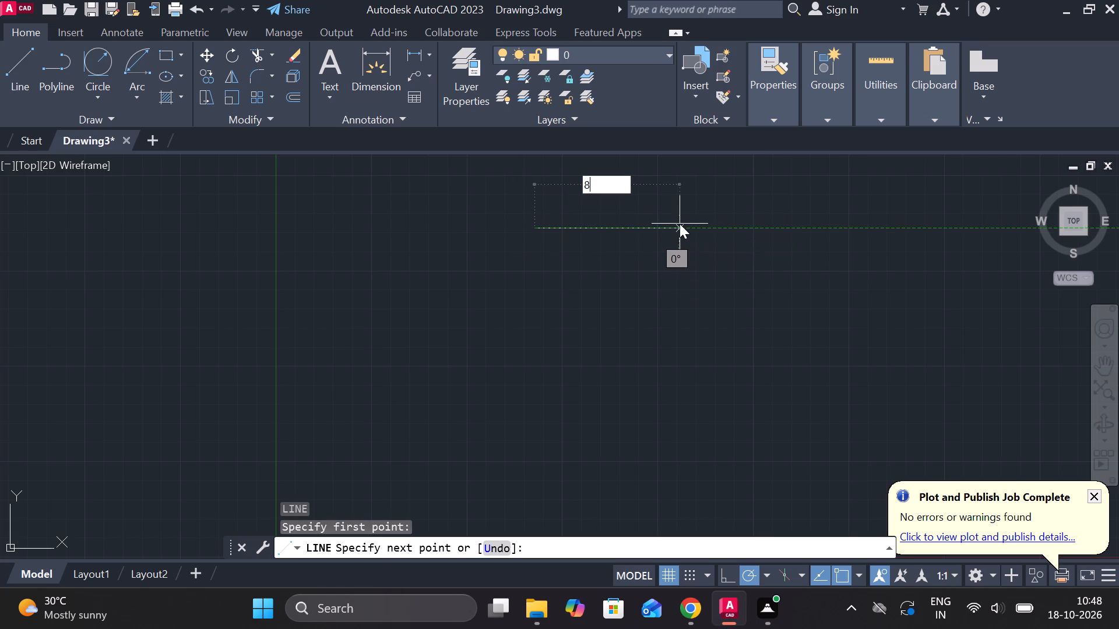
pyautogui.press('2')
pyautogui.press('Return')
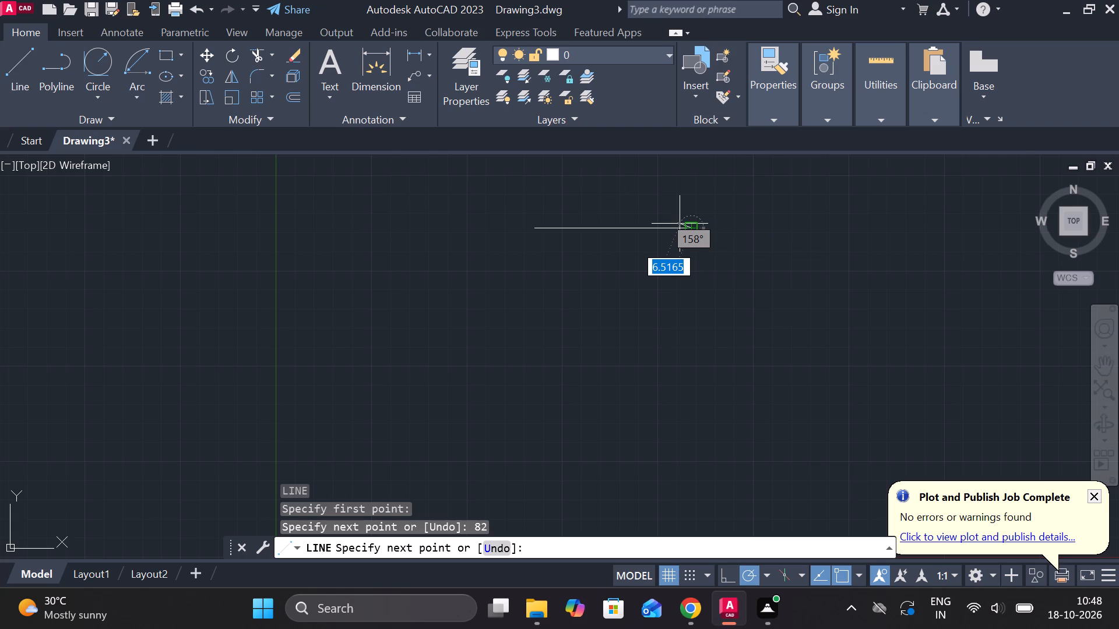
pyautogui.press('Escape')
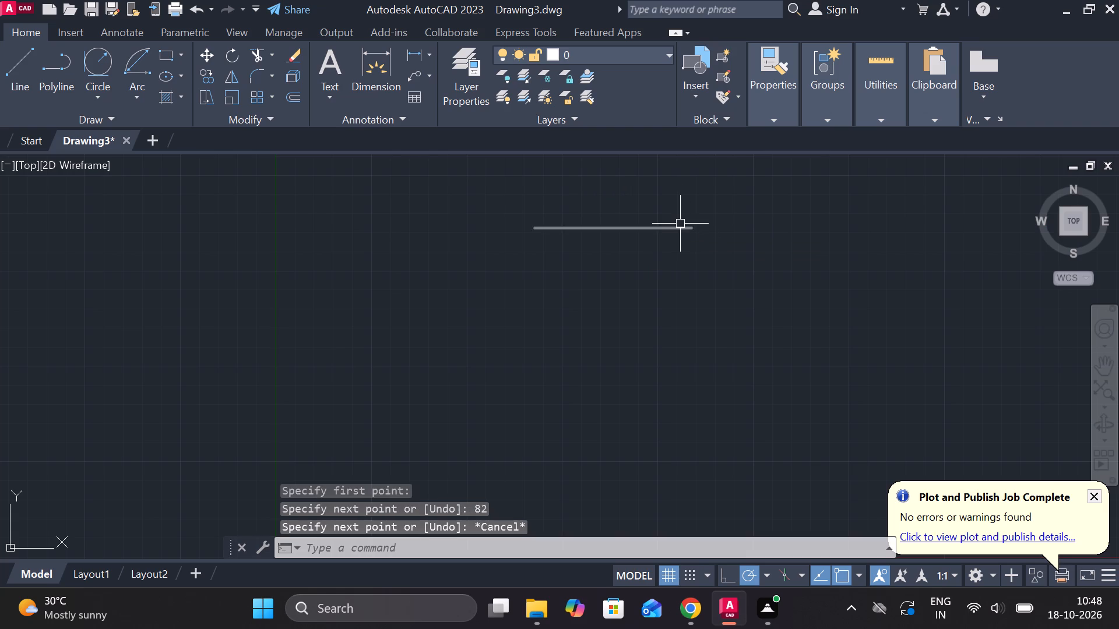
# Draw a closed rectangle 132 wide and 11 high from lines, below and offset to the right of the 82-long line.
pyautogui.moveTo(629, 255); pyautogui.dragTo(526, 256, button='middle')
pyautogui.moveTo(496, 323); pyautogui.dragTo(431, 307, button='middle')
pyautogui.press('l')
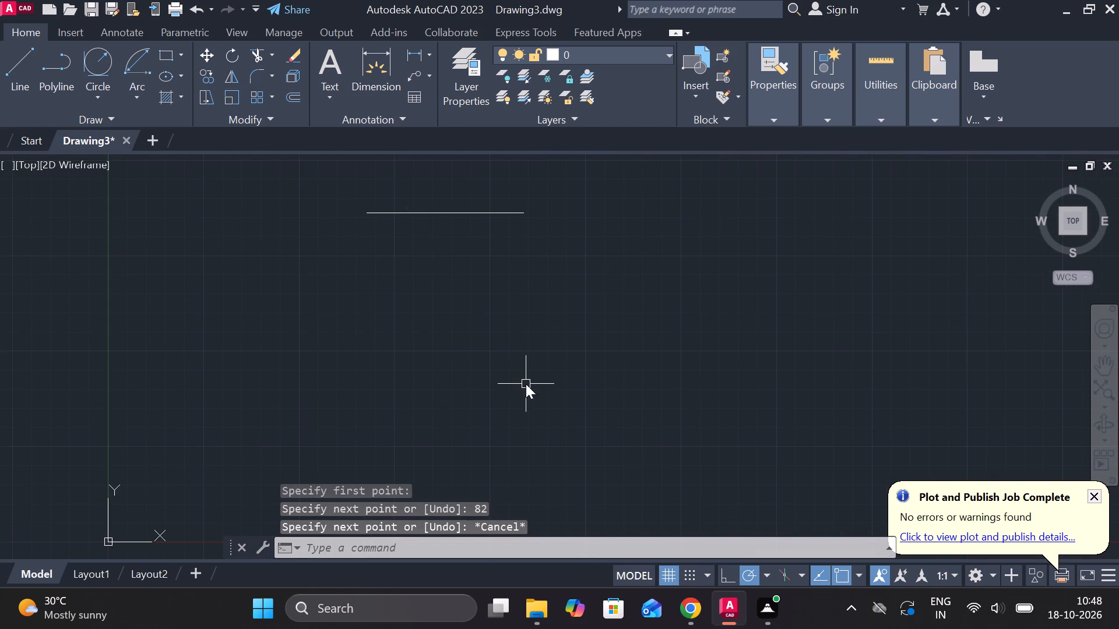
pyautogui.press('Return')
pyautogui.click(442, 438)
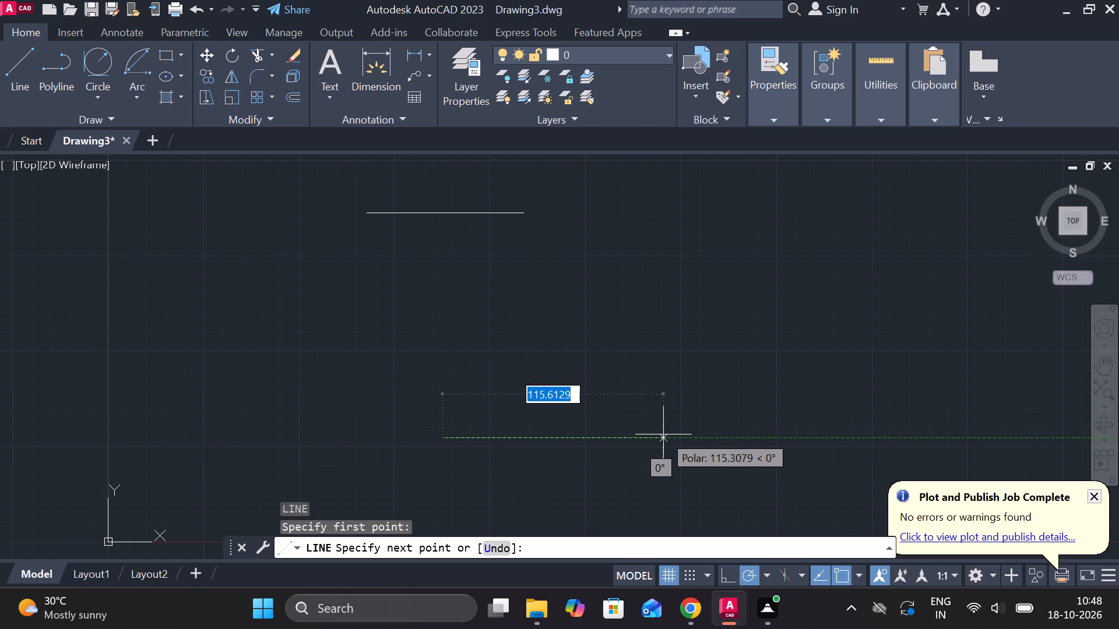
pyautogui.write('132')
pyautogui.press('space')
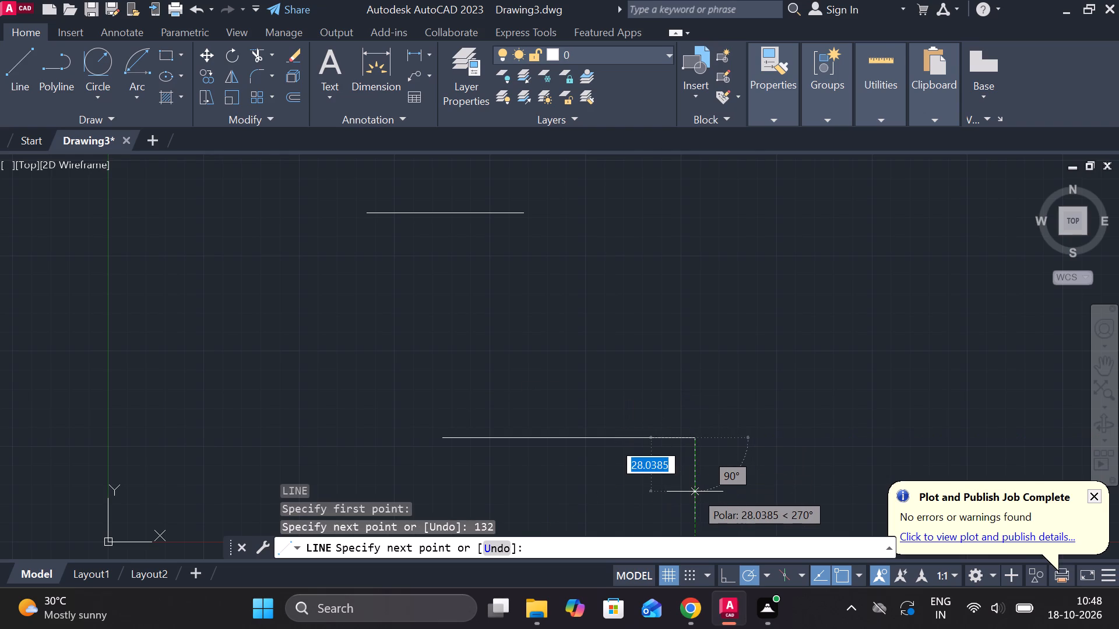
pyautogui.write('11V')
pyautogui.press('BackSpace')
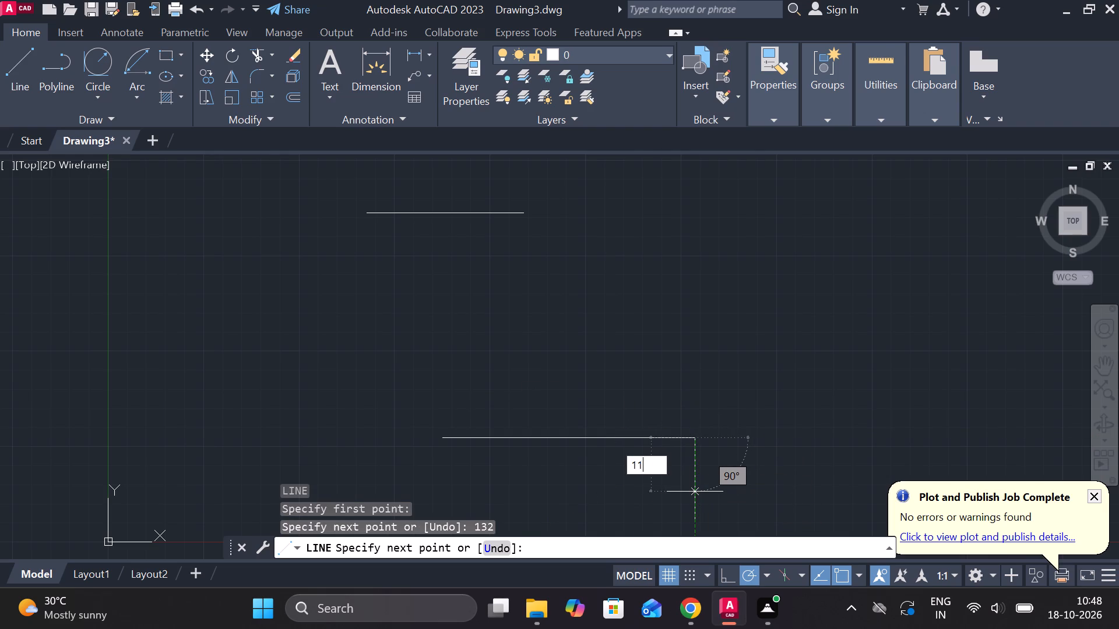
pyautogui.press('space')
pyautogui.write('132')
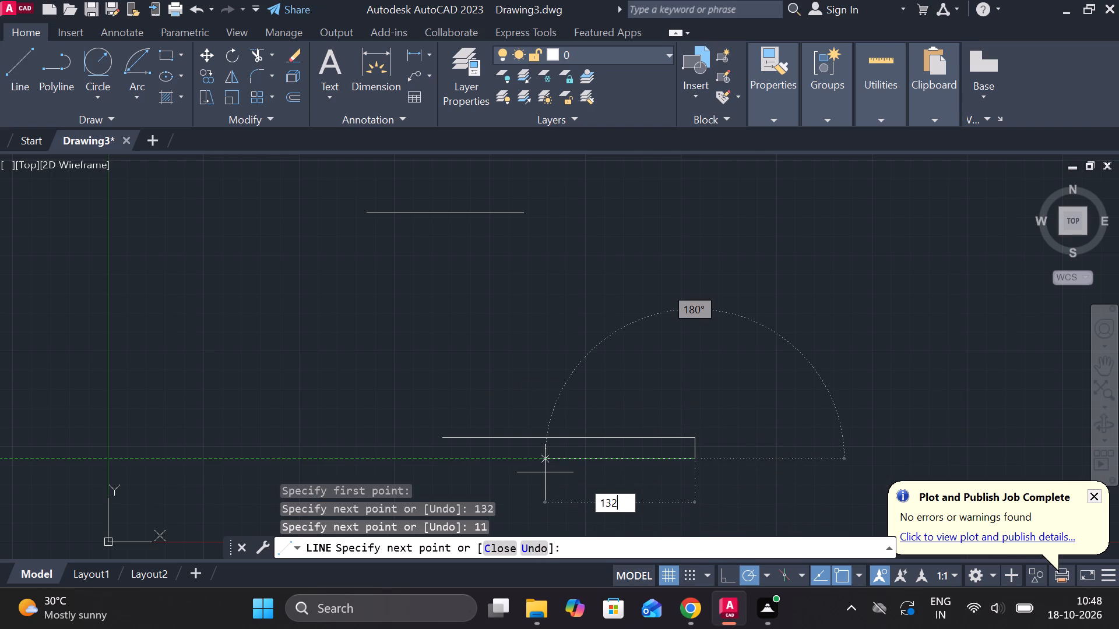
pyautogui.press('space')
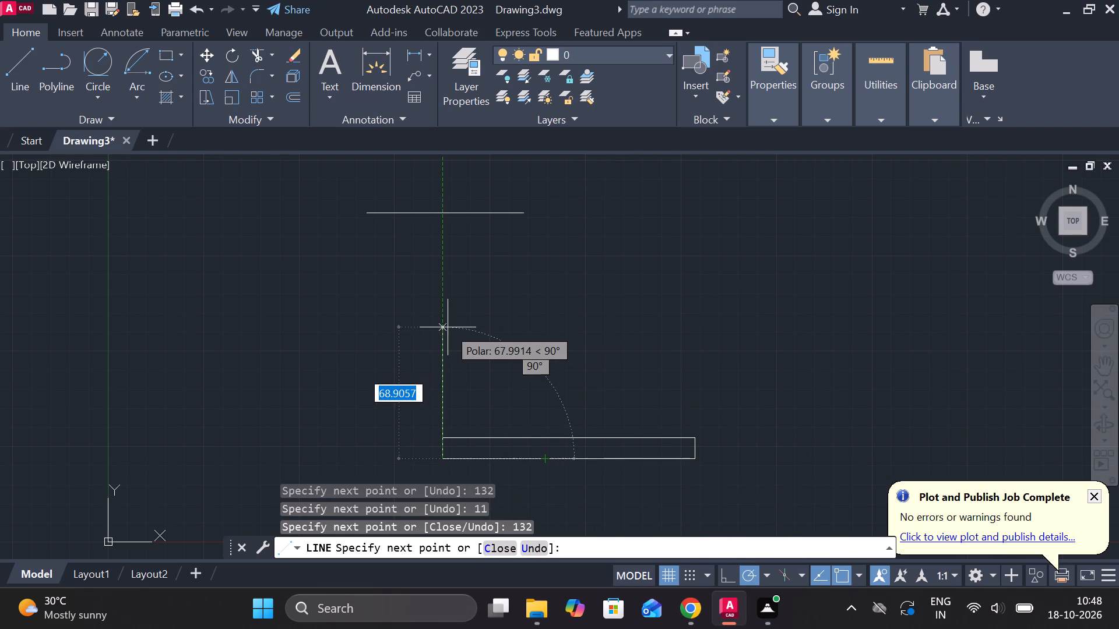
pyautogui.write('C')
pyautogui.press('space')
# Draw a vertical line about 87 long straight down from the midpoint of the rectangle's top edge.
pyautogui.moveTo(471, 329); pyautogui.dragTo(340, 231, button='middle')
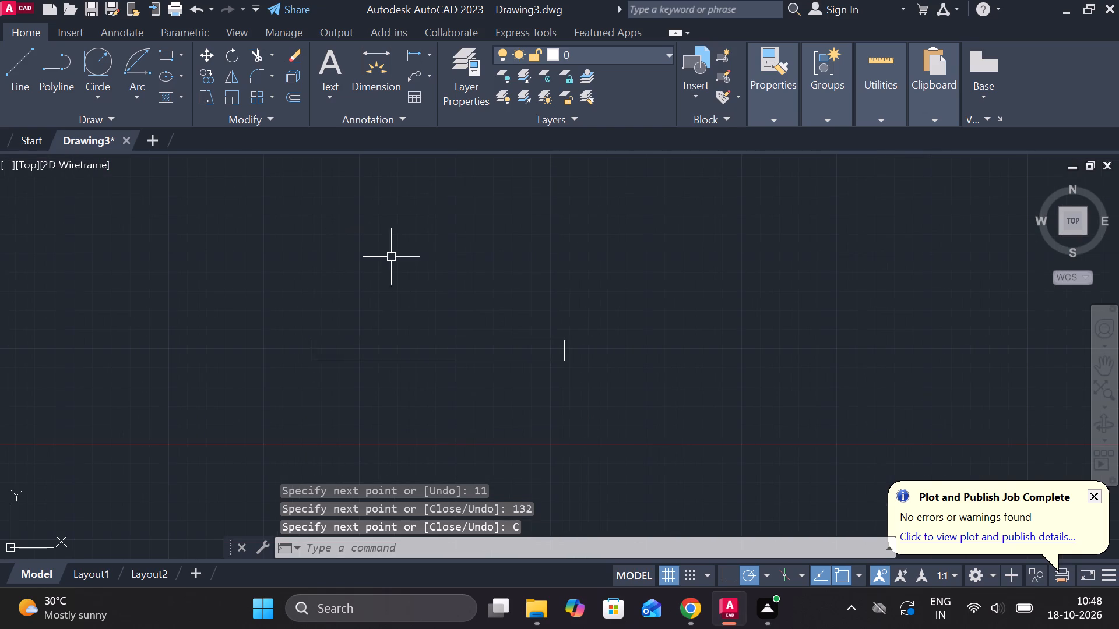
pyautogui.press('l')
pyautogui.press('Return')
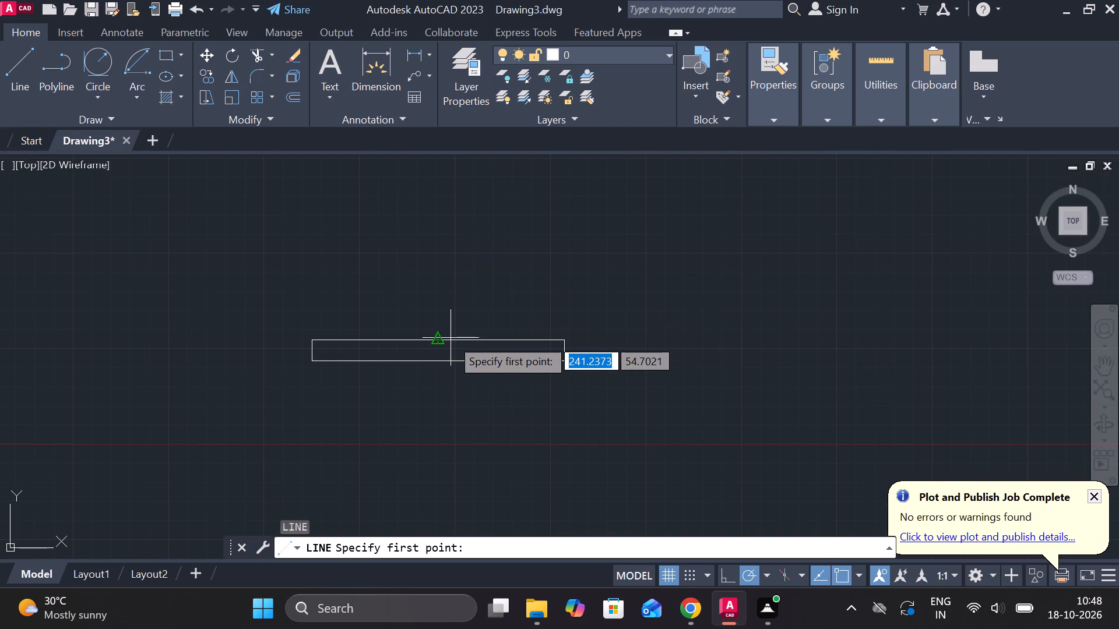
pyautogui.click(441, 338)
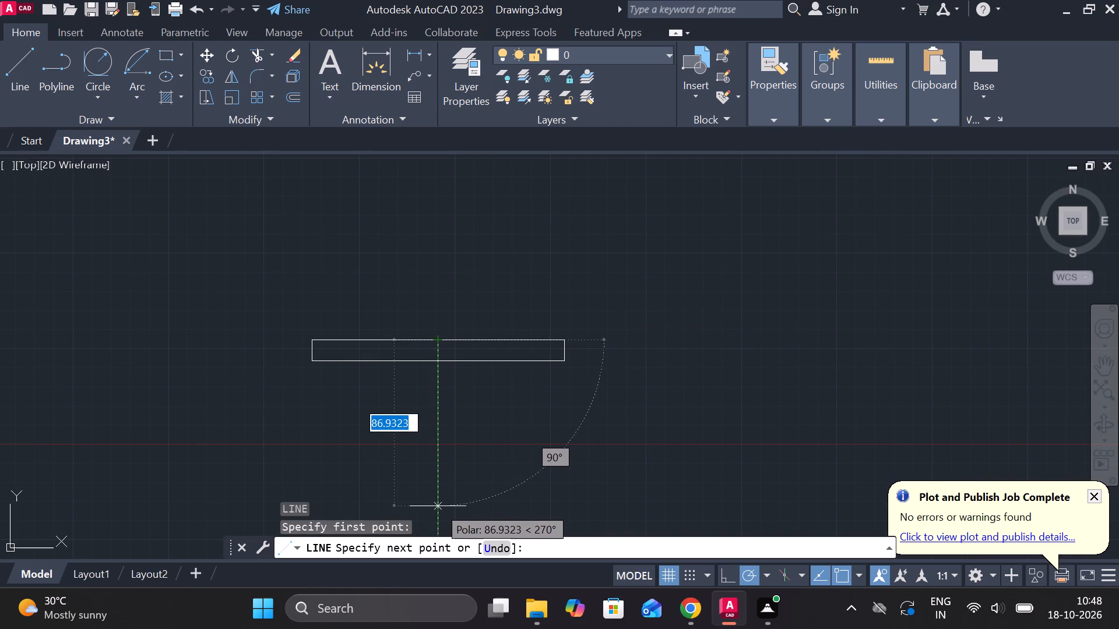
pyautogui.click(438, 506)
pyautogui.press('Escape')
# Offset the rectangle's bottom edge 22 downward.
pyautogui.scroll(1, 537, 386)
pyautogui.moveTo(553, 386); pyautogui.dragTo(711, 347, button='middle')
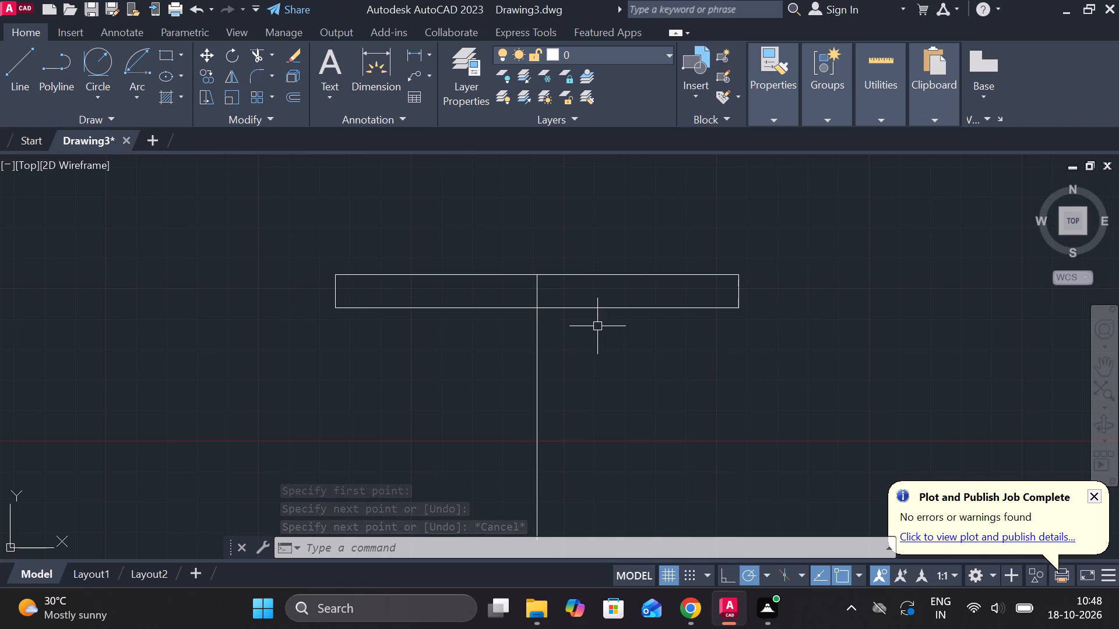
pyautogui.click(557, 307)
pyautogui.press('o')
pyautogui.press('Return')
pyautogui.press('Return')
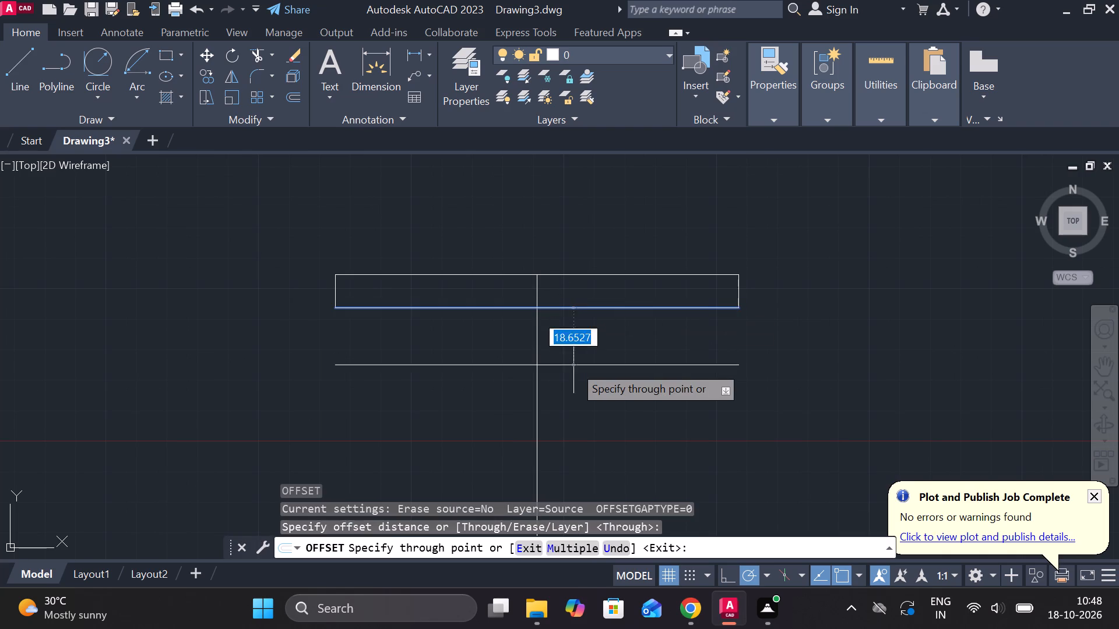
pyautogui.write('22')
pyautogui.press('space')
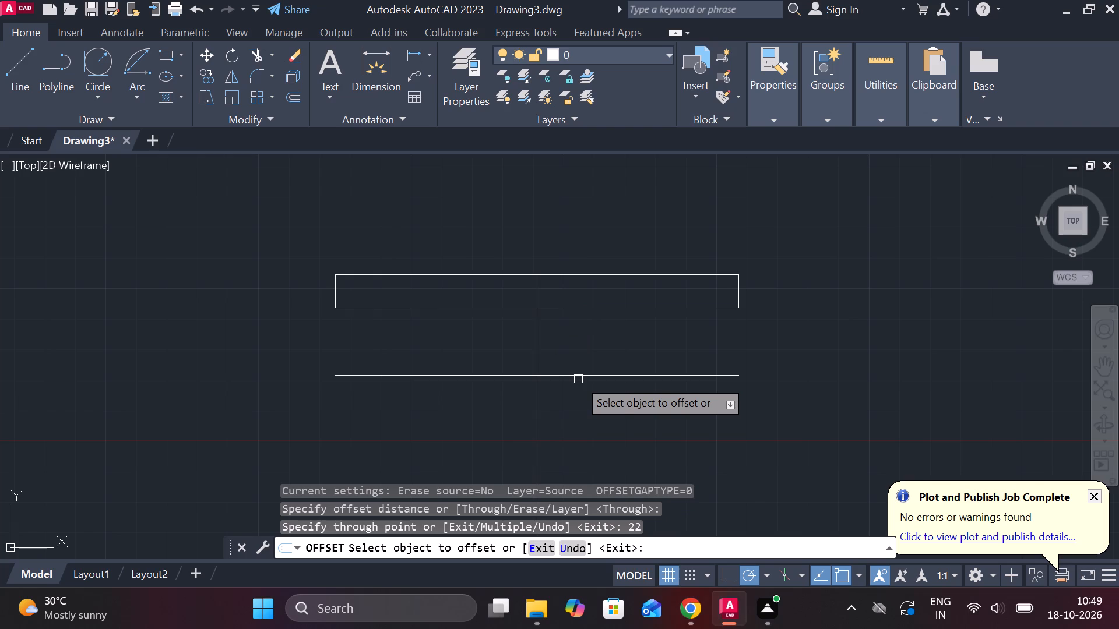
pyautogui.press('Escape')
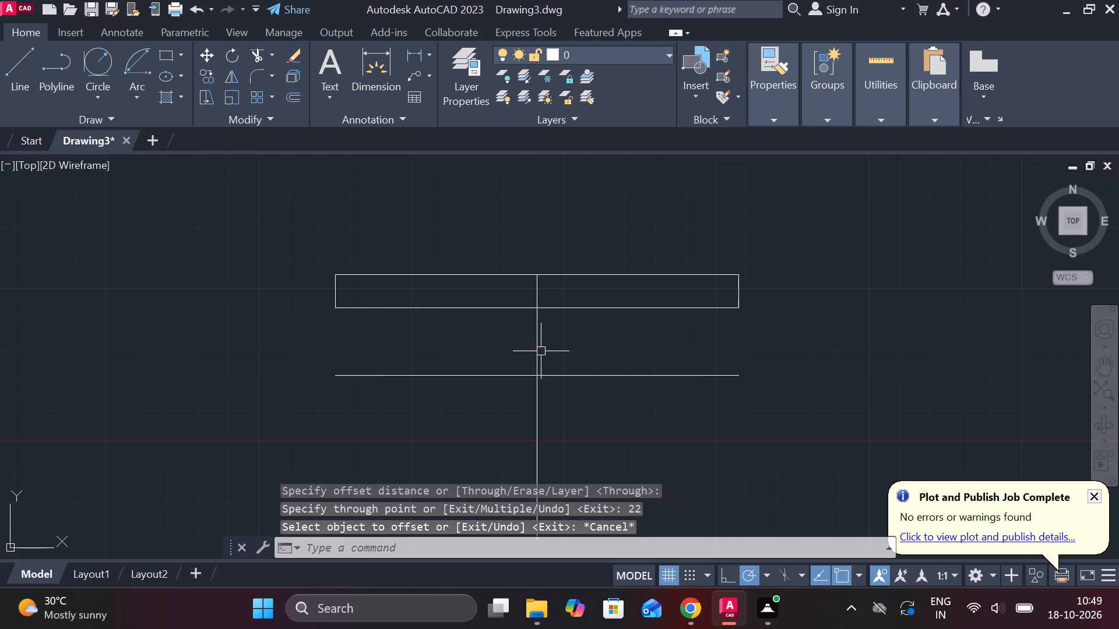
# Trim the vertical centre line below the offset line and inside the rectangle.
pyautogui.write('TR')
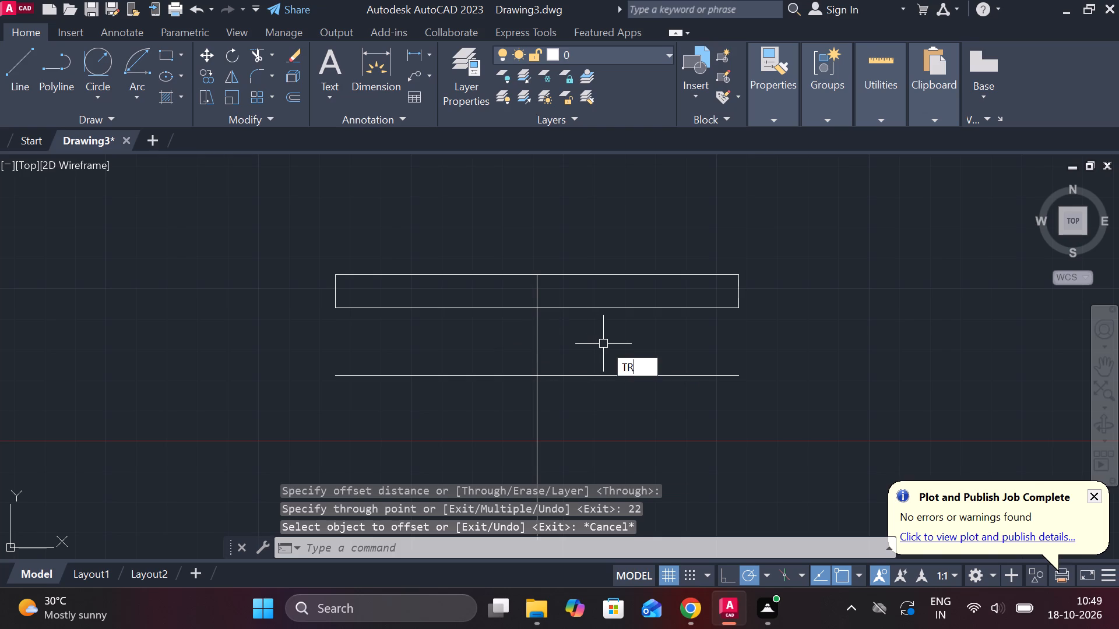
pyautogui.press('space')
pyautogui.moveTo(604, 405); pyautogui.dragTo(446, 421)
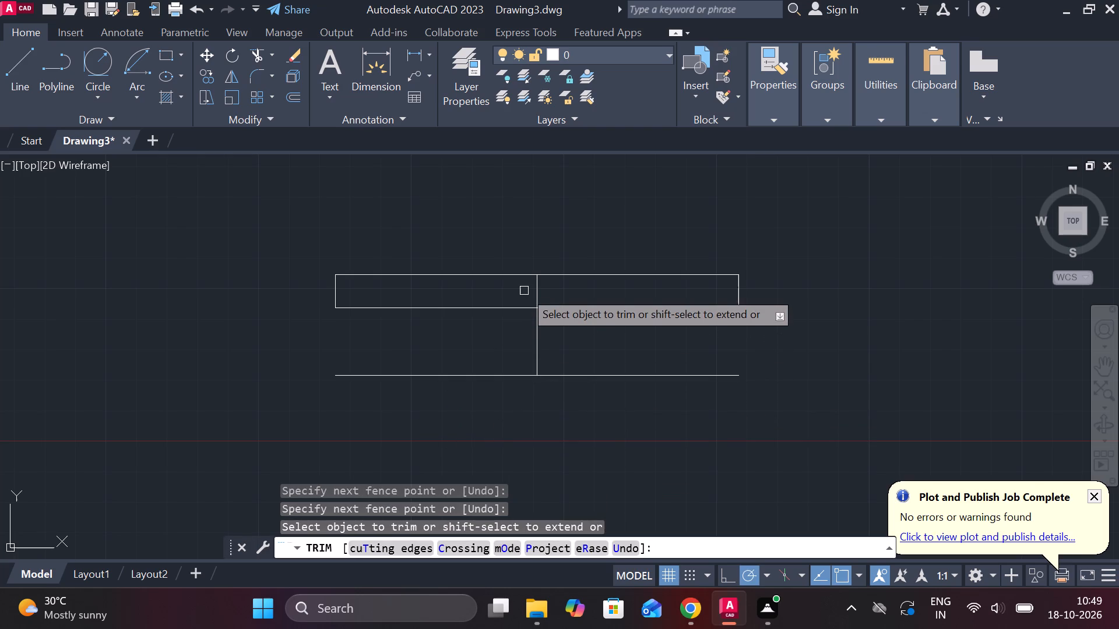
pyautogui.click(534, 289)
pyautogui.press('Escape')
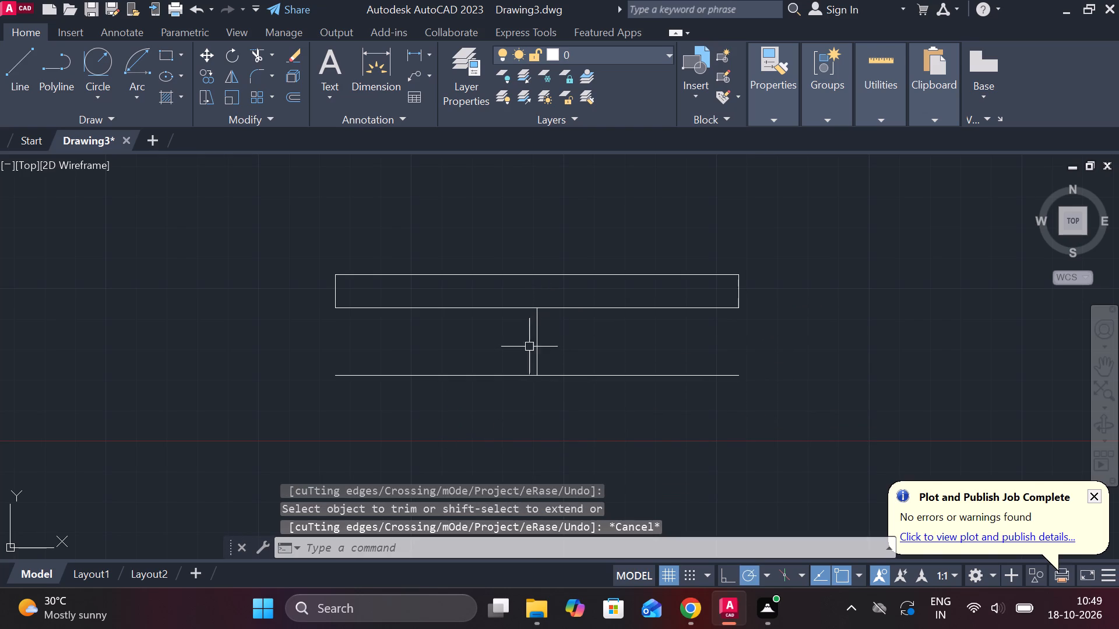
# Offset the remaining vertical centre line 30 to each side.
pyautogui.click(540, 331)
pyautogui.press('o')
pyautogui.press('Return')
pyautogui.press('Return')
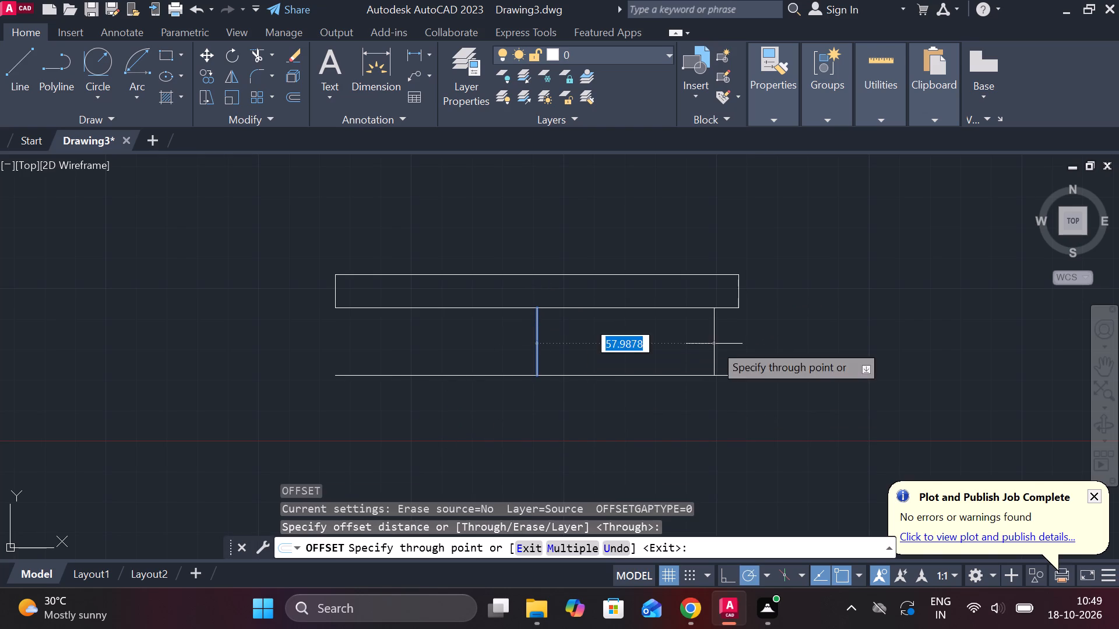
pyautogui.write('30')
pyautogui.press('Return')
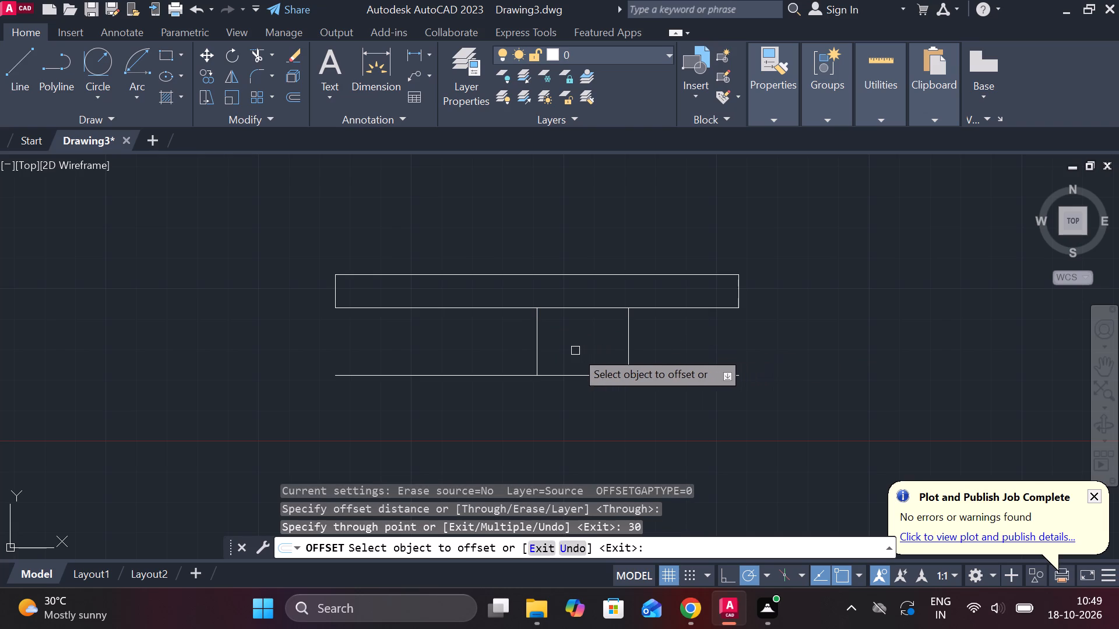
pyautogui.click(537, 333)
pyautogui.write('30')
pyautogui.press('Return')
pyautogui.press('Escape')
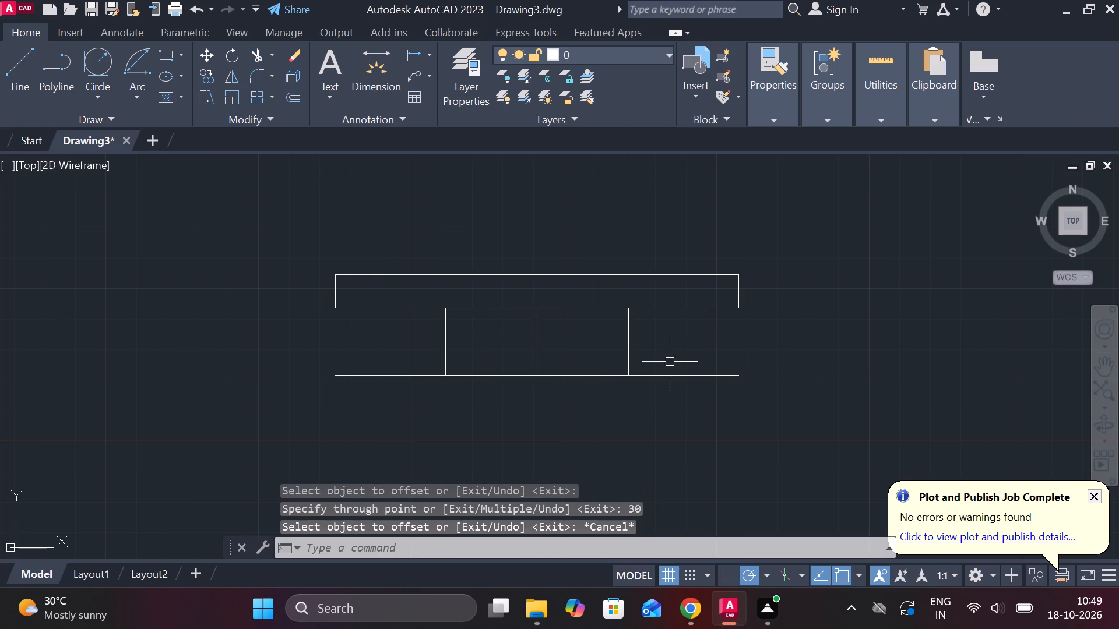
# Trim the lower horizontal line's ends outside the two offset verticals to form a block under the rectangle.
pyautogui.write('TR')
pyautogui.press('space')
pyautogui.moveTo(663, 358); pyautogui.dragTo(657, 439)
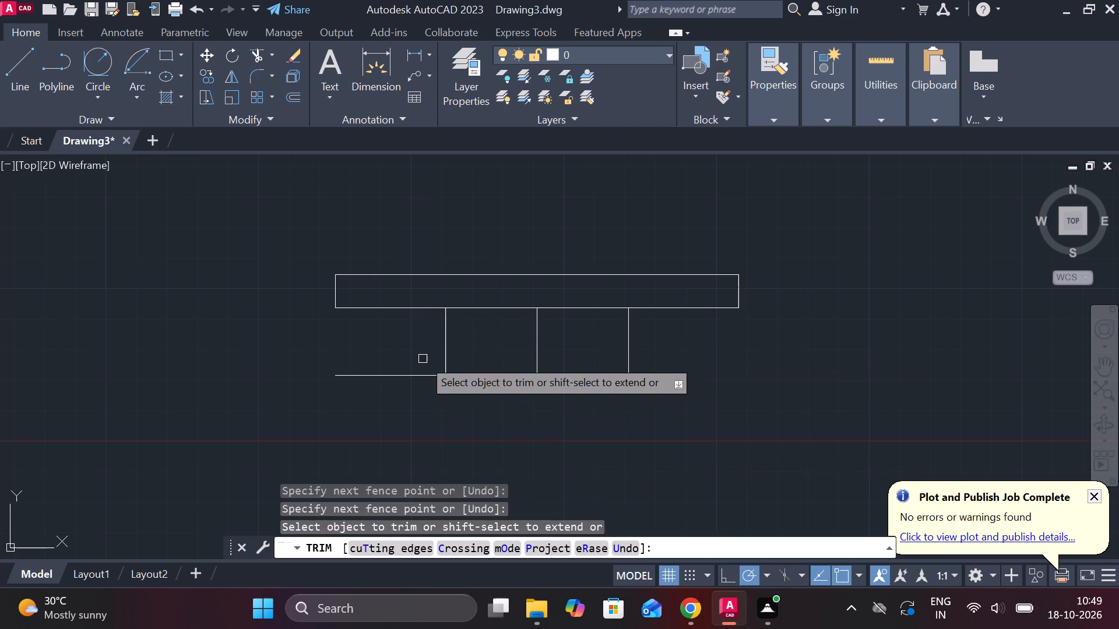
pyautogui.moveTo(423, 359); pyautogui.dragTo(427, 391)
pyautogui.press('Escape')
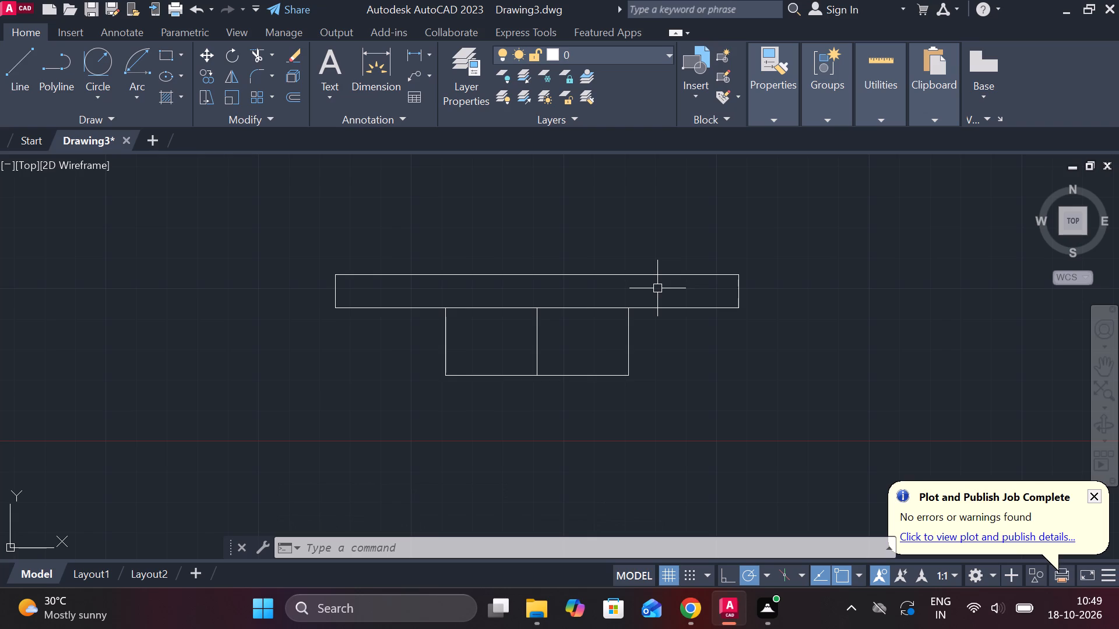
# Stretch the upper end of the block's vertical centre line up to the top edge of the plate.
pyautogui.click(534, 320)
pyautogui.click(537, 307)
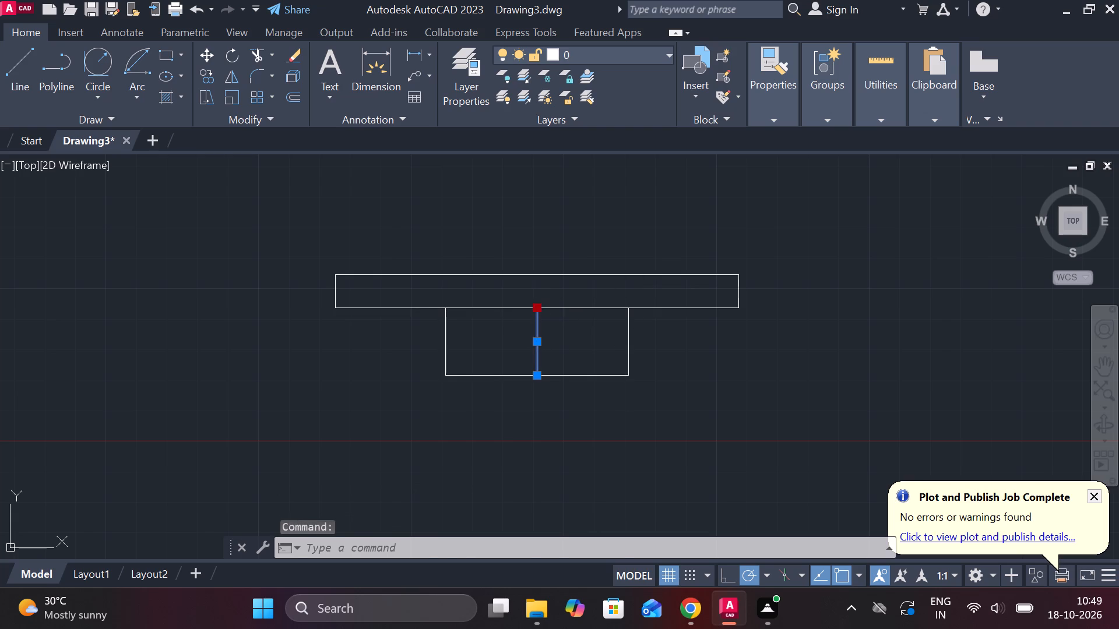
pyautogui.click(537, 270)
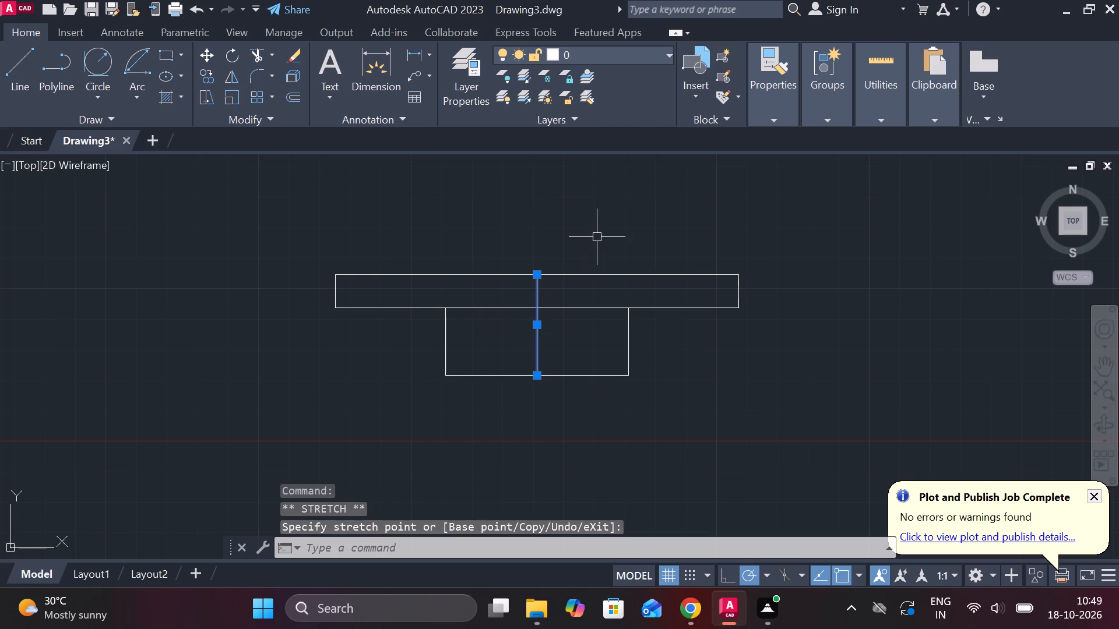
pyautogui.press('Escape')
# Trim away the part of the vertical centre line inside the block, leaving only the segment across the plate.
pyautogui.write('TR')
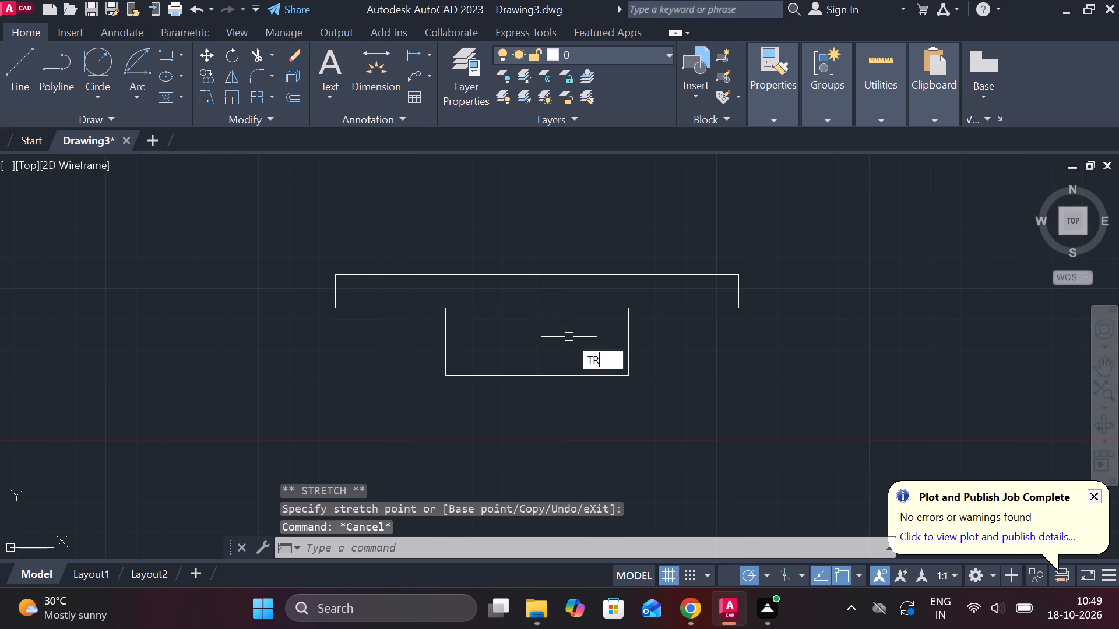
pyautogui.press('space')
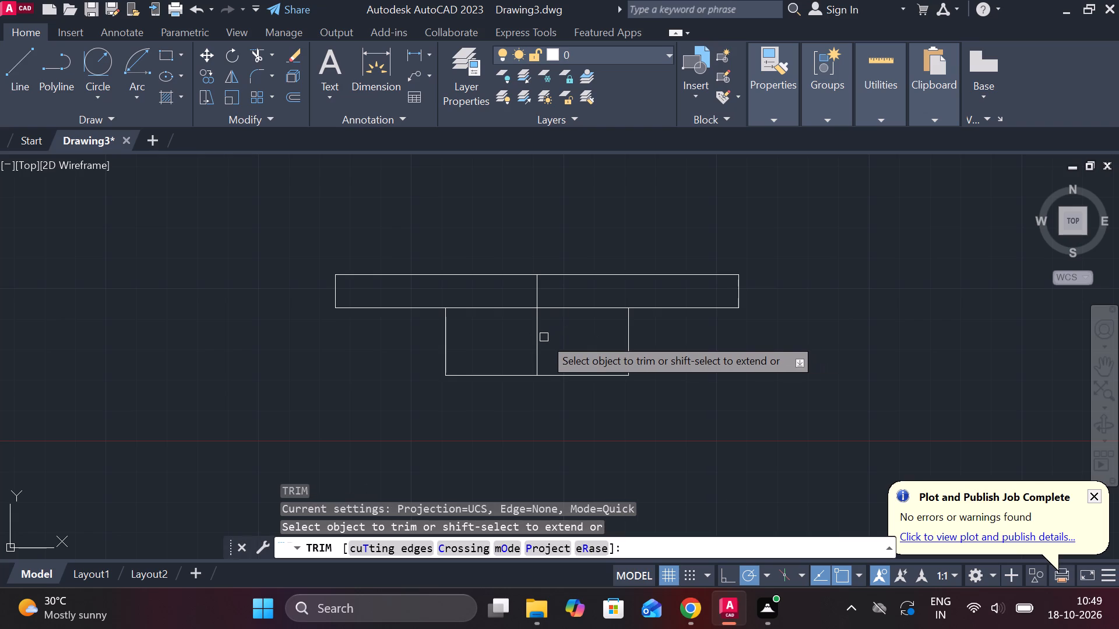
pyautogui.click(541, 325)
pyautogui.press('Escape')
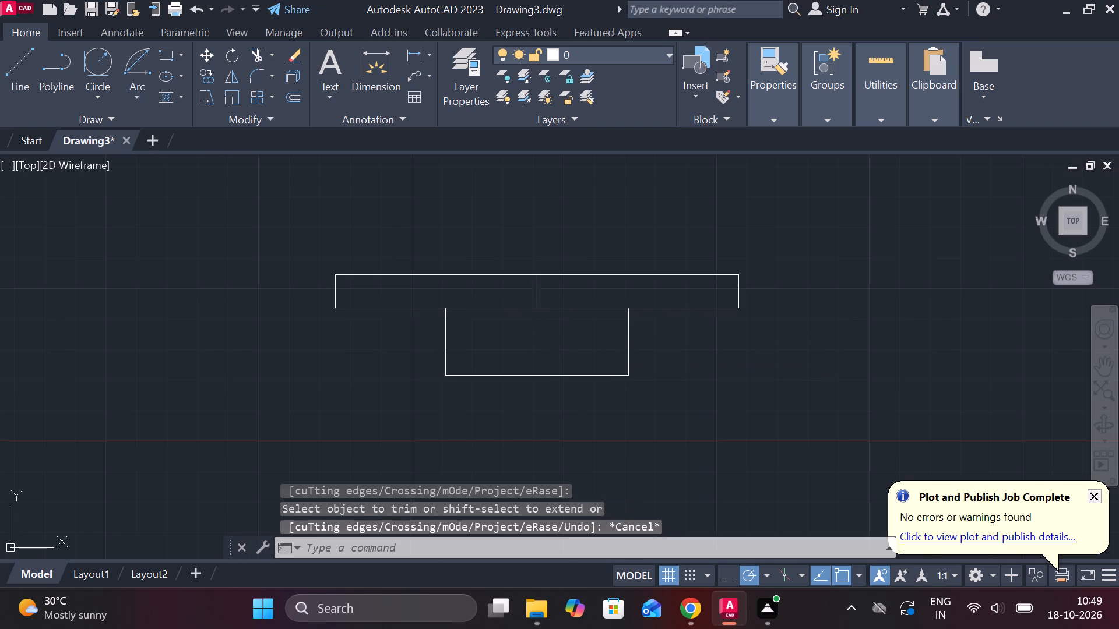
# Offset the short vertical centre line inside the plate, using the Through option.
pyautogui.click(537, 295)
pyautogui.press('0')
pyautogui.press('BackSpace')
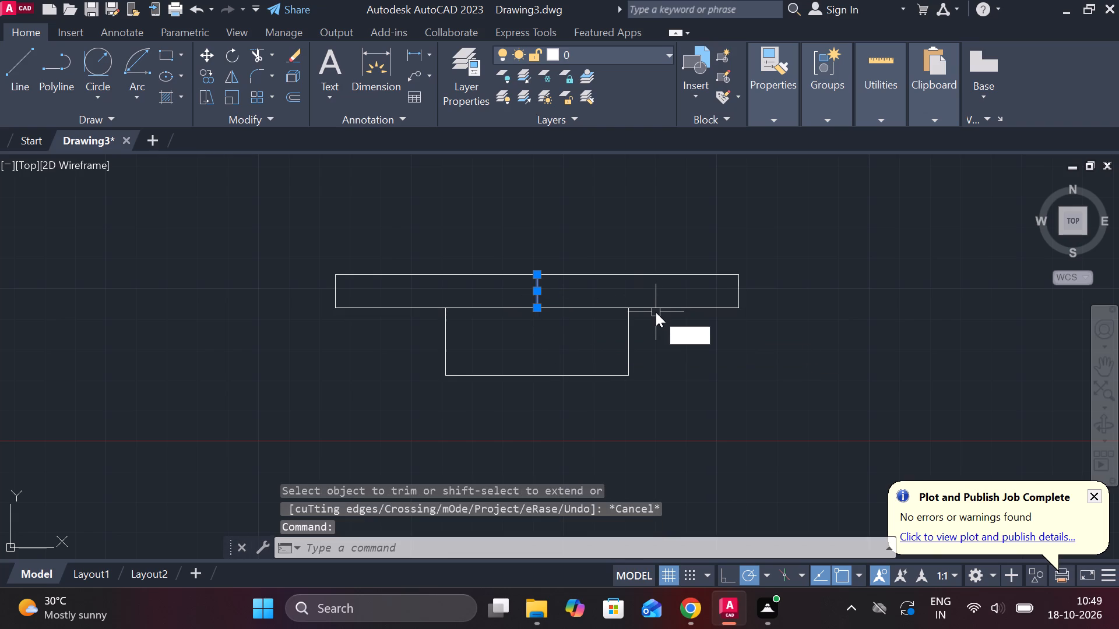
pyautogui.press('o')
pyautogui.press('Return')
pyautogui.press('Return')
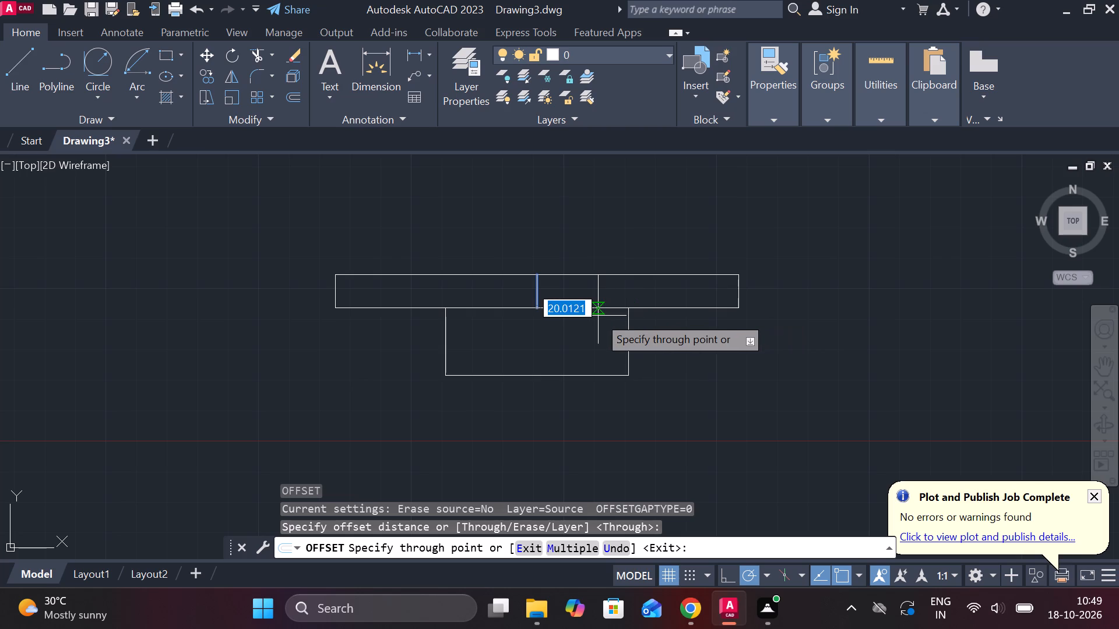
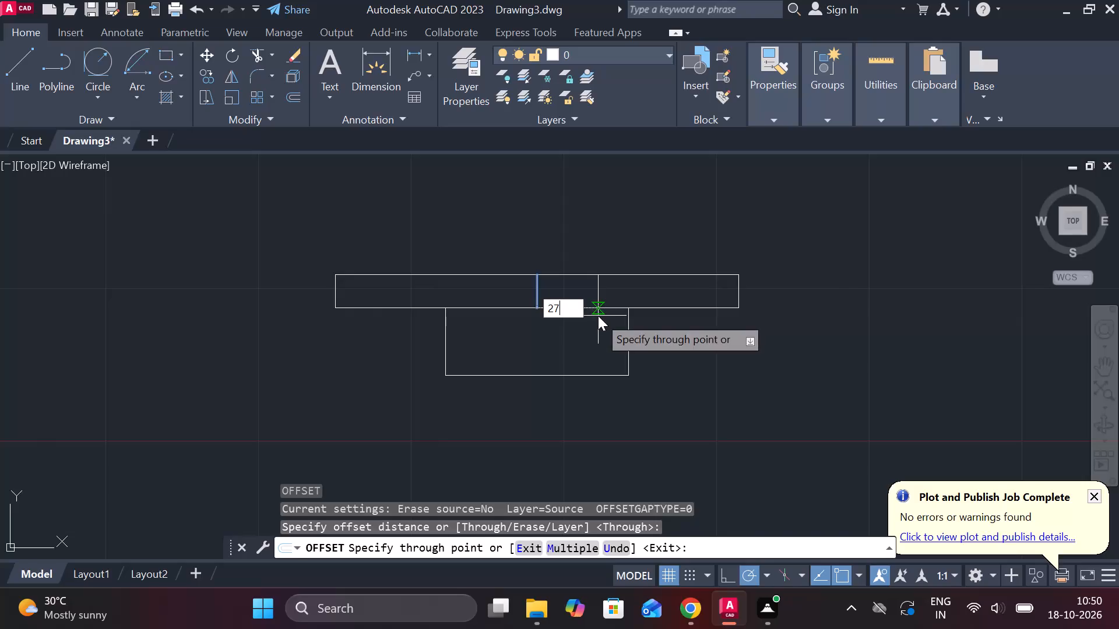
# Offset the plate's vertical centre line by 27 towards the plate's left end.
pyautogui.click(539, 288)
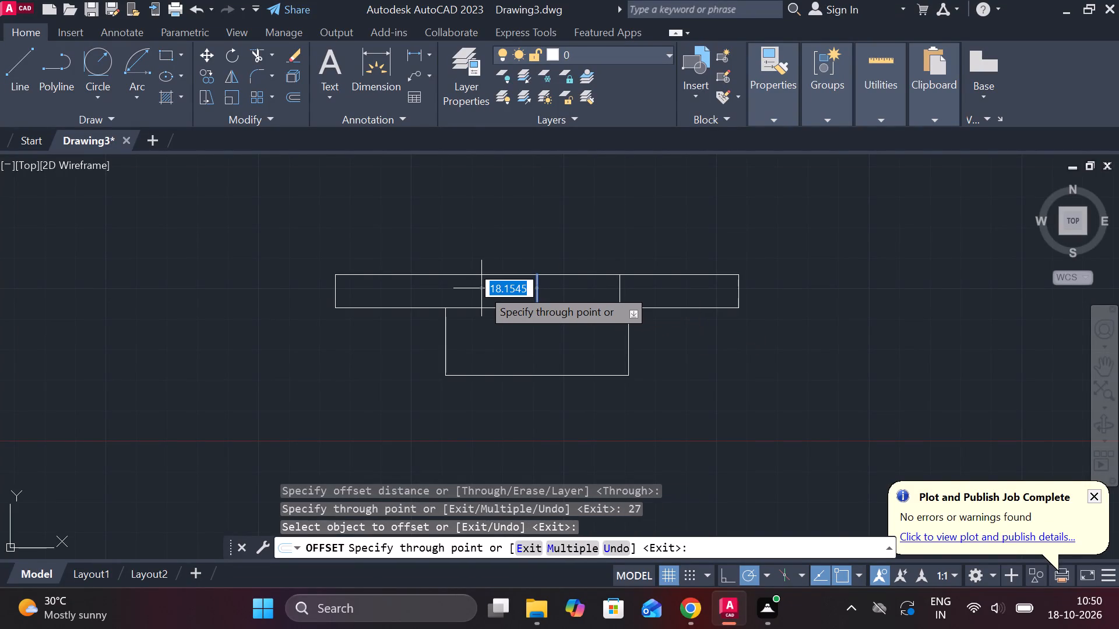
pyautogui.write('27')
pyautogui.press('Return')
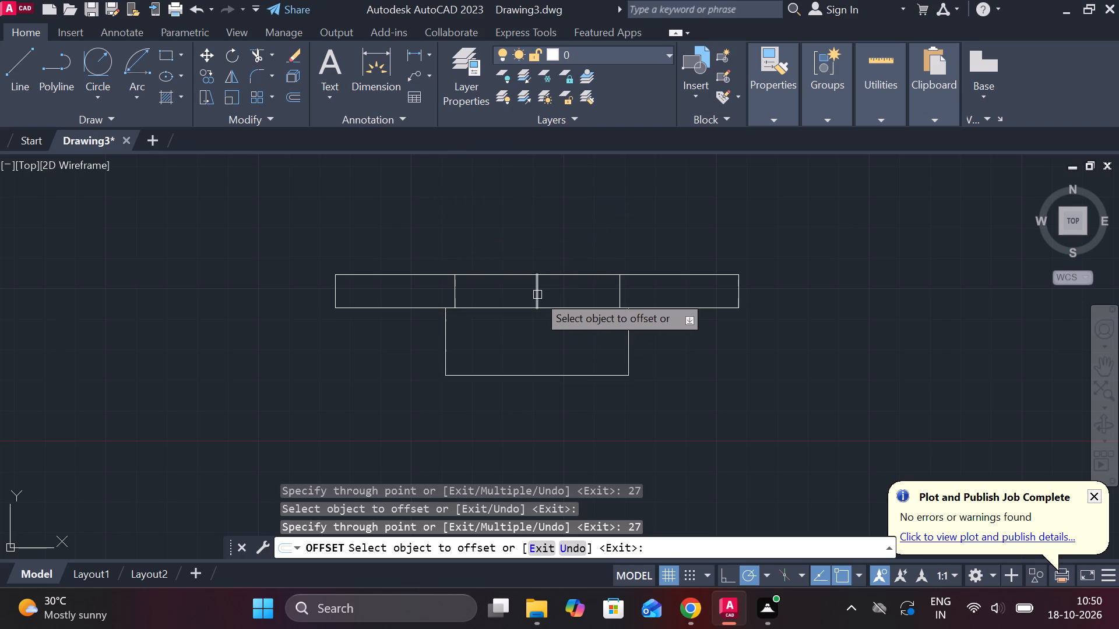
# Offset the plate's vertical centre line by 22 to each side.
pyautogui.click(537, 295)
pyautogui.write('22')
pyautogui.press('space')
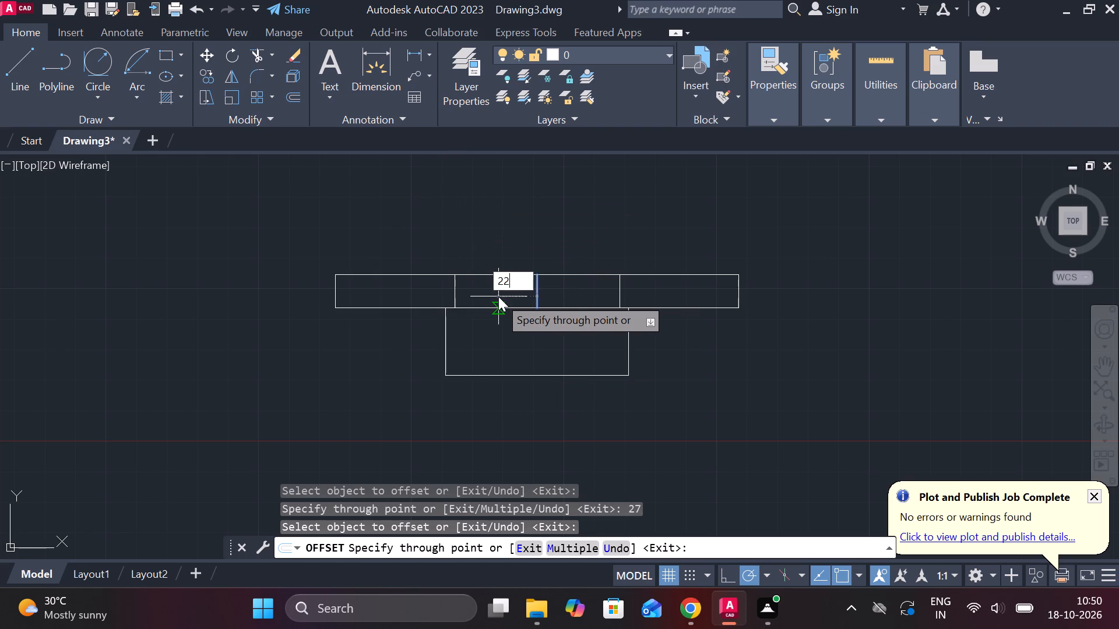
pyautogui.click(537, 294)
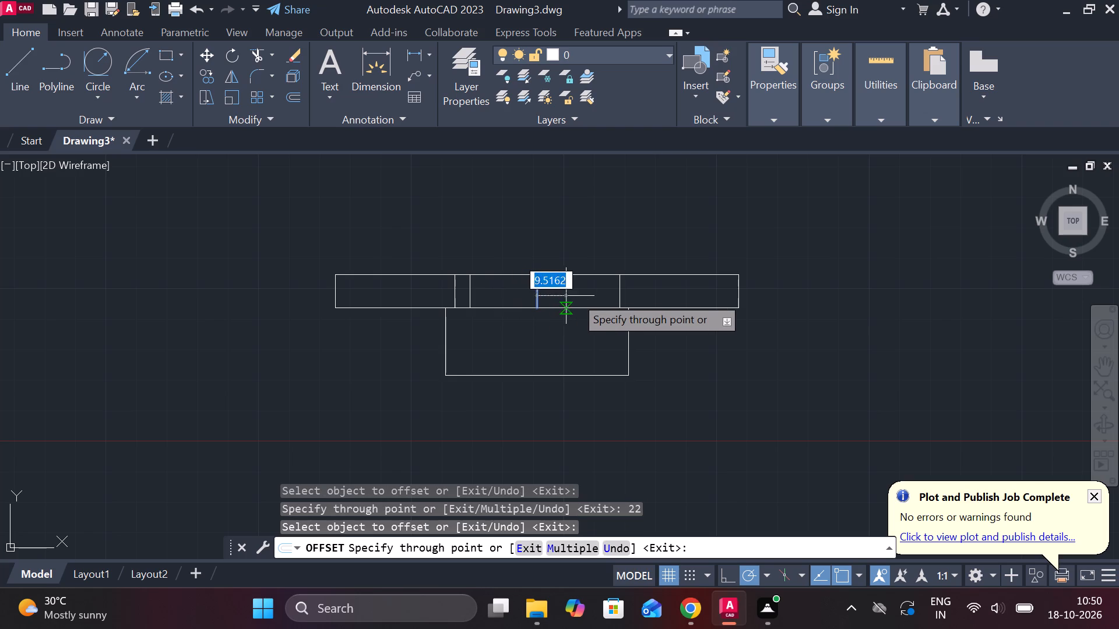
pyautogui.write('22')
pyautogui.press('space')
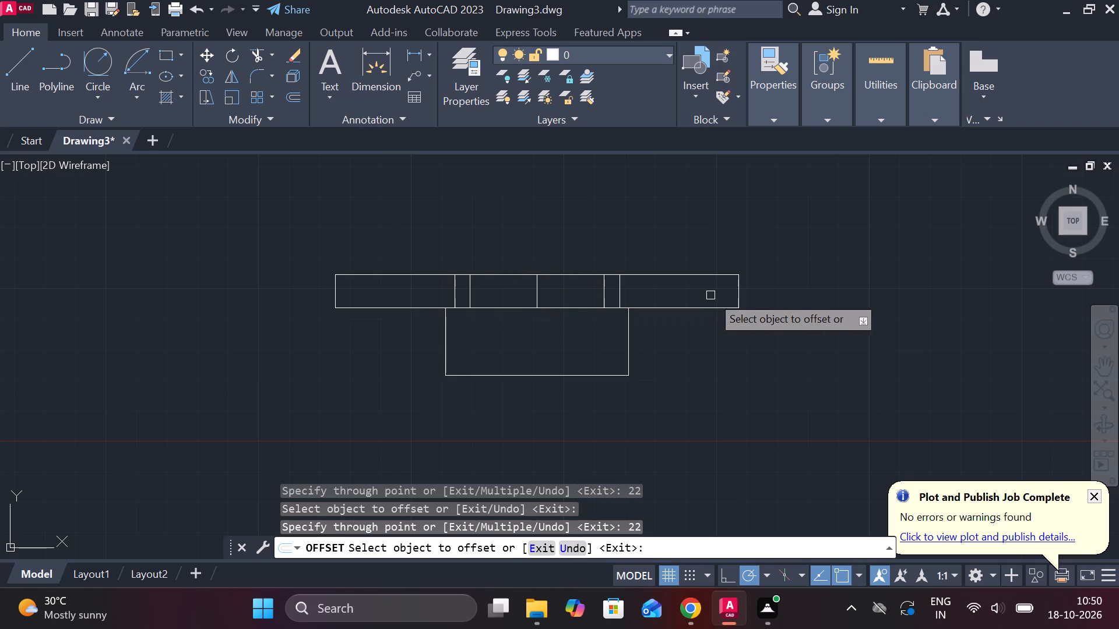
pyautogui.moveTo(744, 319); pyautogui.dragTo(713, 355, button='middle')
pyautogui.scroll(1, 713, 355)
pyautogui.scroll(-1, 672, 373)
pyautogui.moveTo(696, 380); pyautogui.dragTo(705, 411, button='middle')
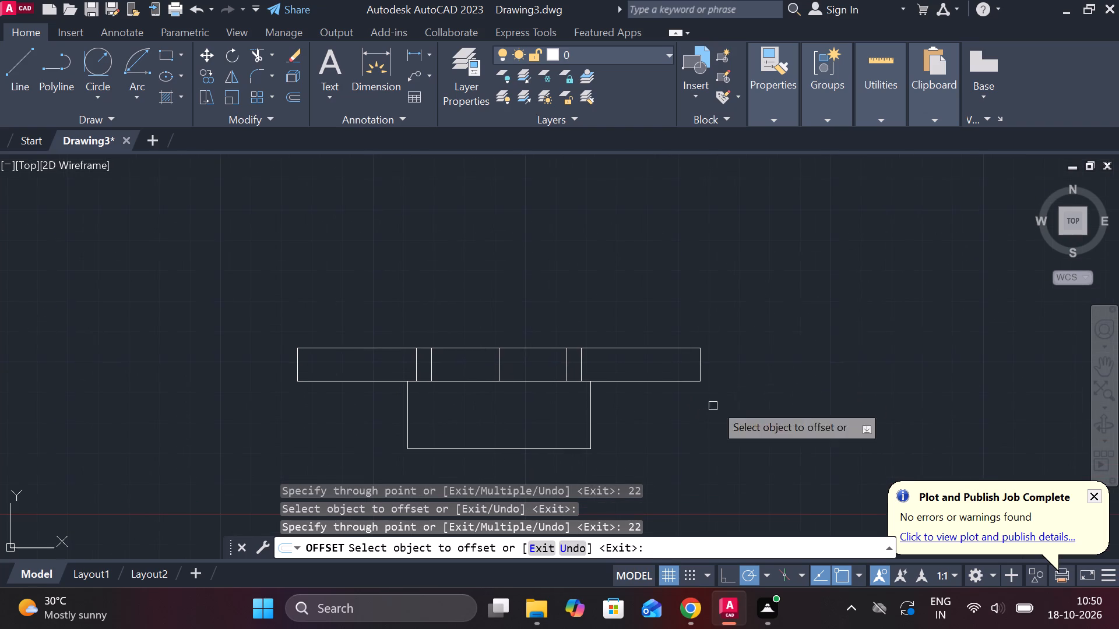
pyautogui.press('Escape')
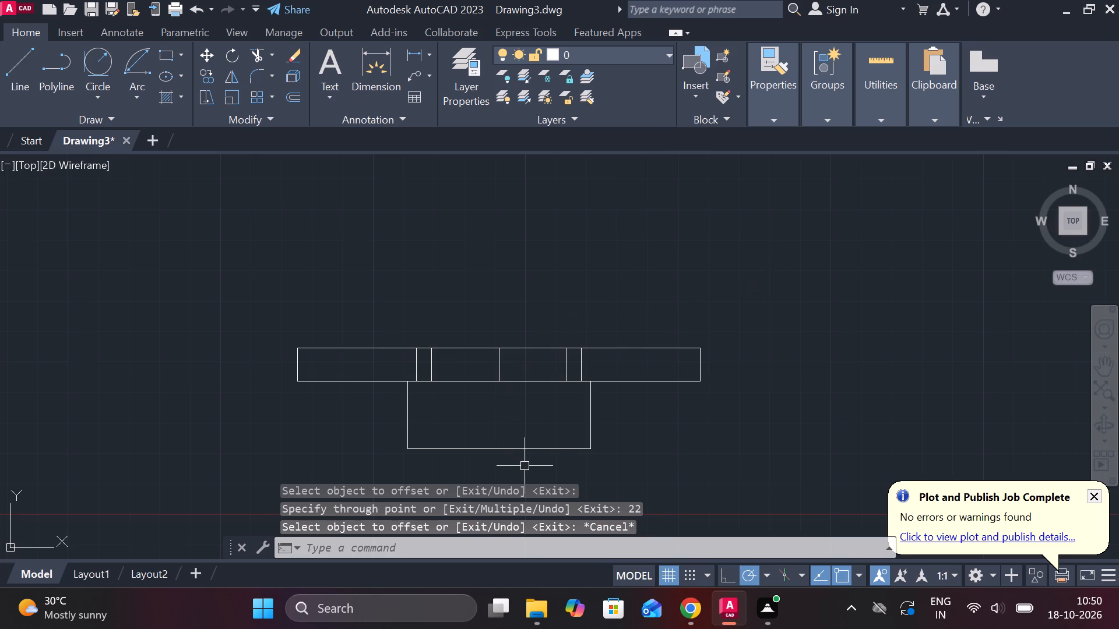
# Offset the block's bottom edge upward by 185 as a height guide above the plate.
pyautogui.click(515, 451)
pyautogui.press('o')
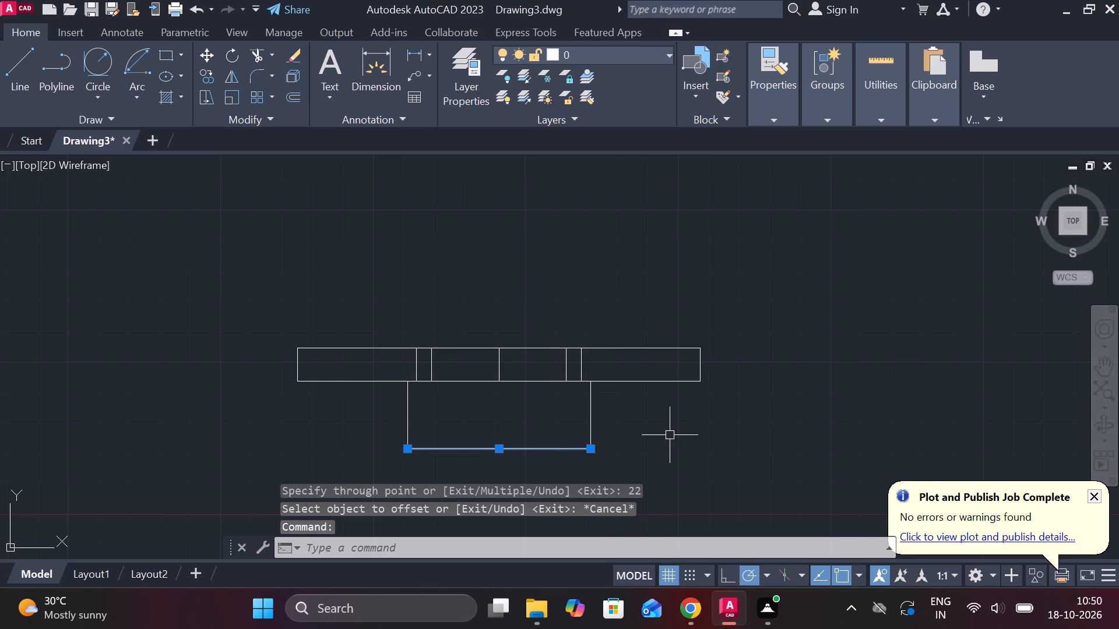
pyautogui.press('Return')
pyautogui.press('Return')
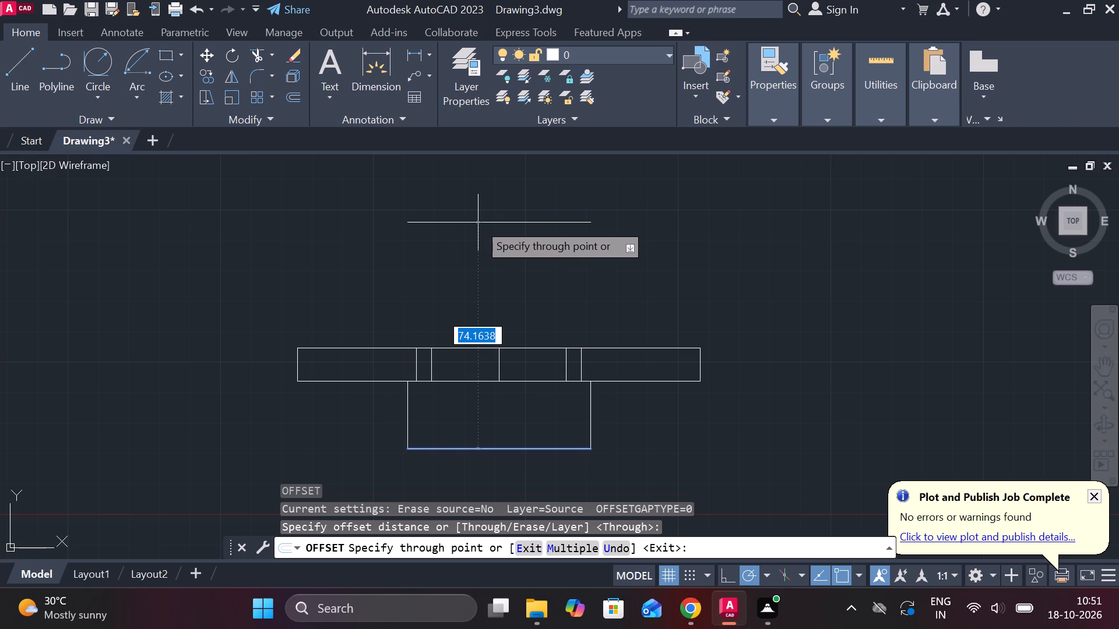
pyautogui.press('1')
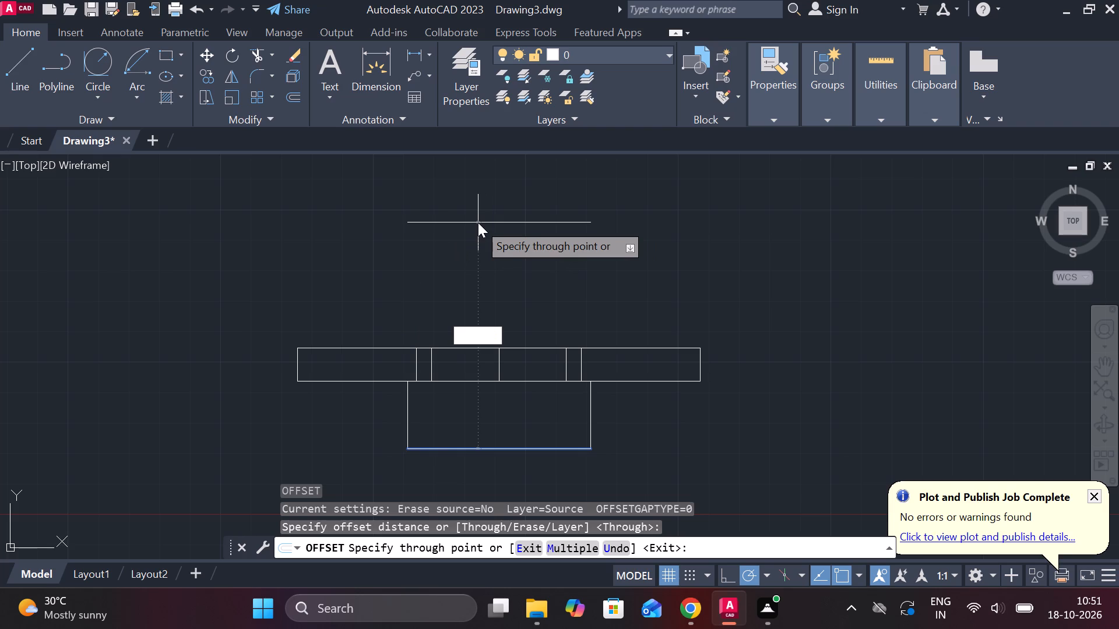
pyautogui.write('85')
pyautogui.press('Return')
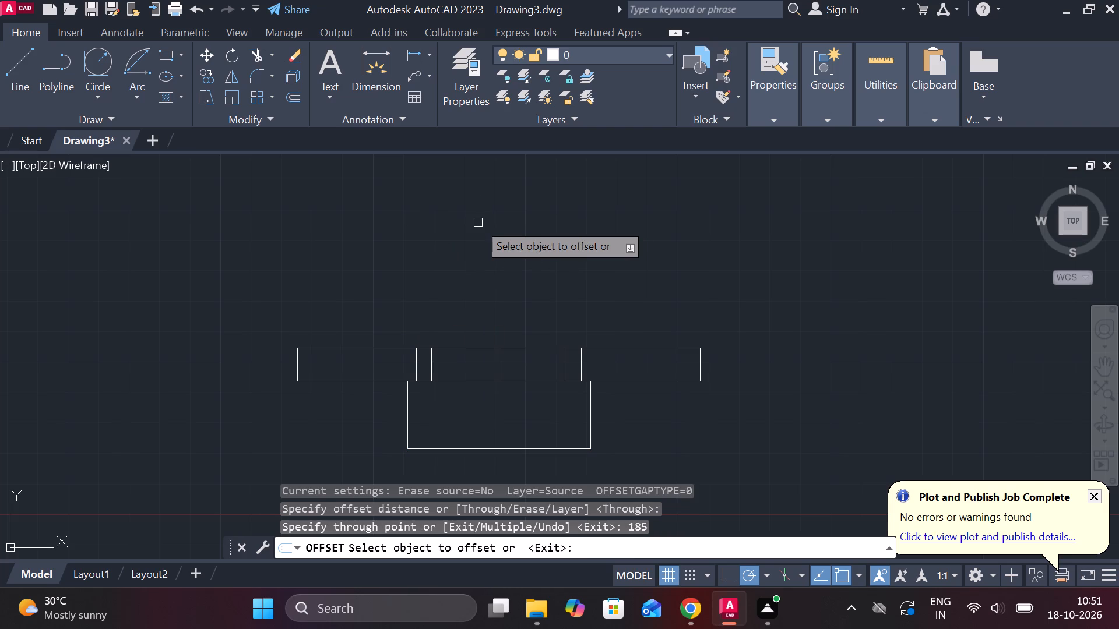
pyautogui.scroll(-2, 478, 222)
pyautogui.moveTo(484, 233); pyautogui.dragTo(448, 391, button='middle')
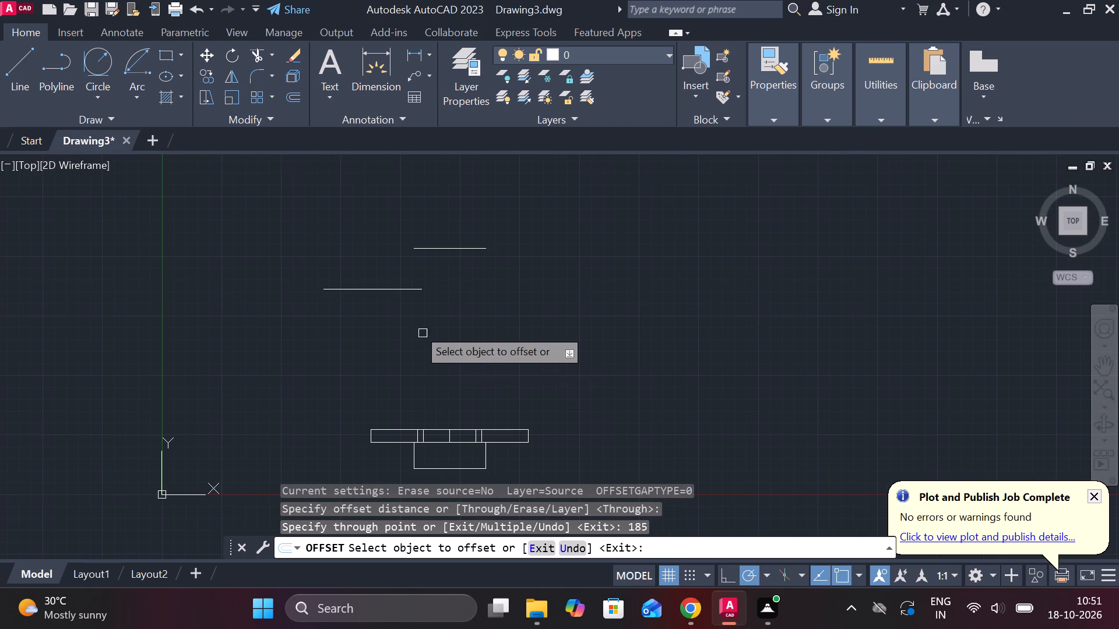
pyautogui.press('Escape')
# Erase the stray horizontal line lying between the plate and the upper guide line.
pyautogui.click(381, 291)
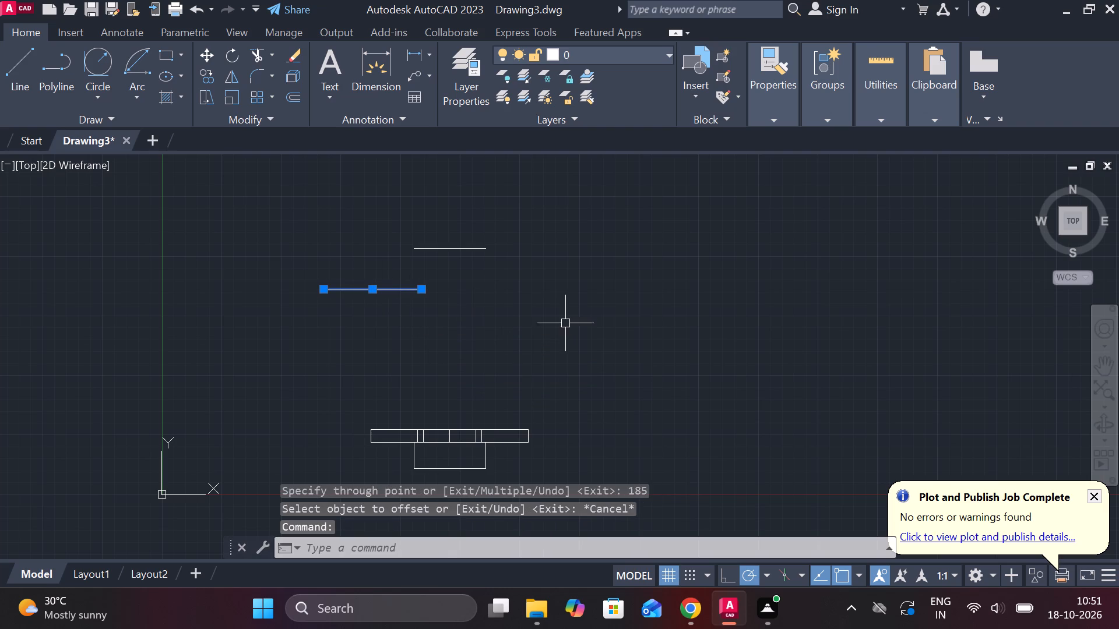
pyautogui.write('E')
pyautogui.press('space')
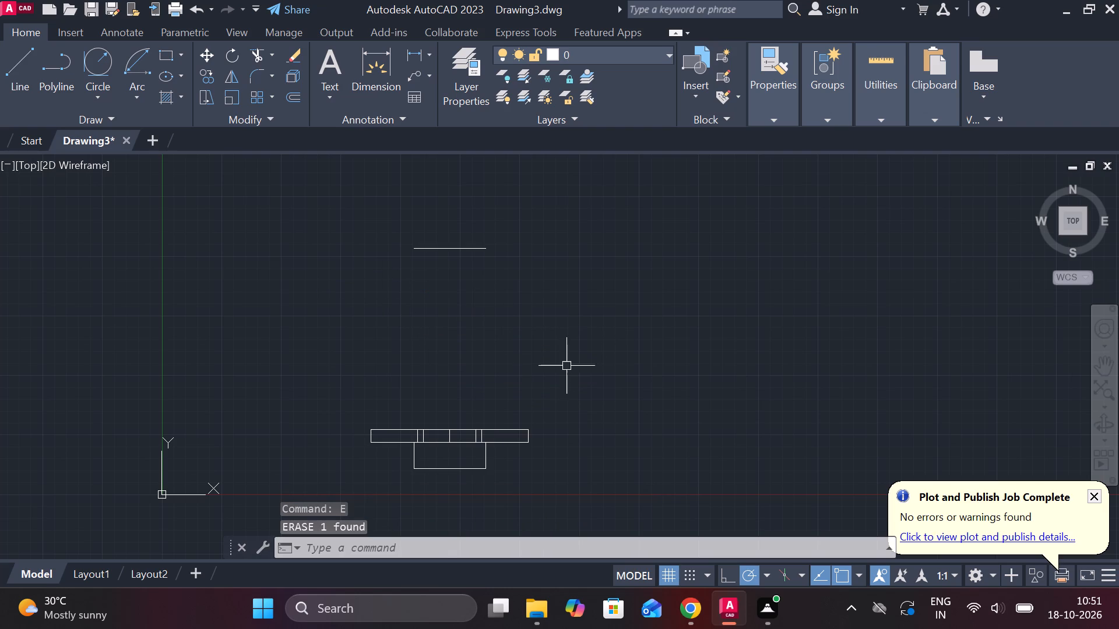
# Lengthen the upper end of the plate's vertical centre line up to the guide line.
pyautogui.moveTo(565, 369); pyautogui.dragTo(572, 320, button='middle')
pyautogui.scroll(1, 485, 382)
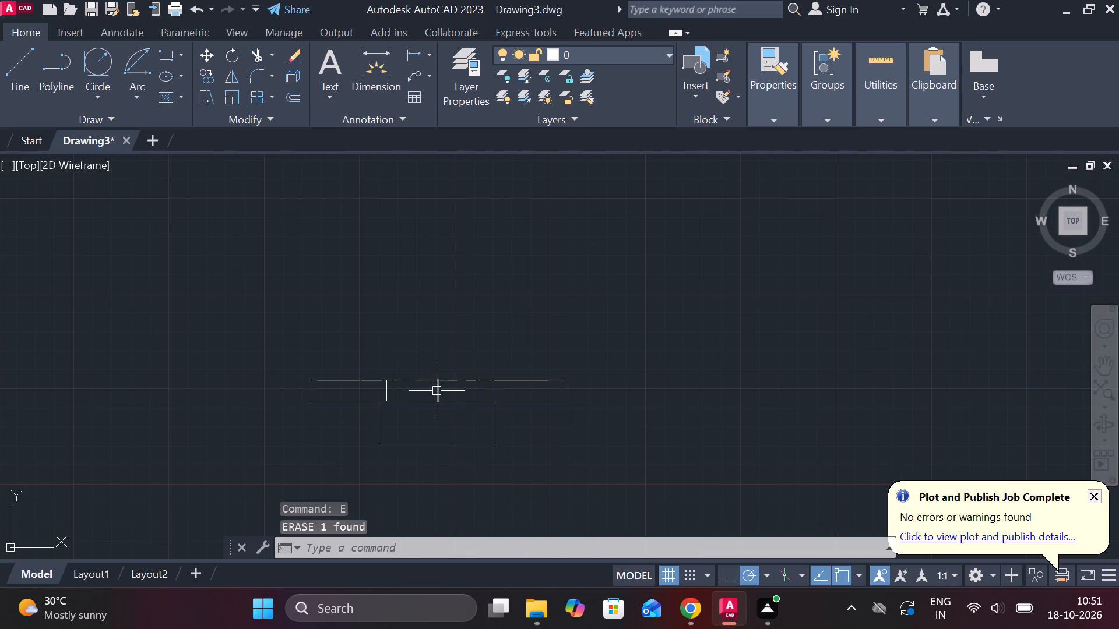
pyautogui.click(437, 391)
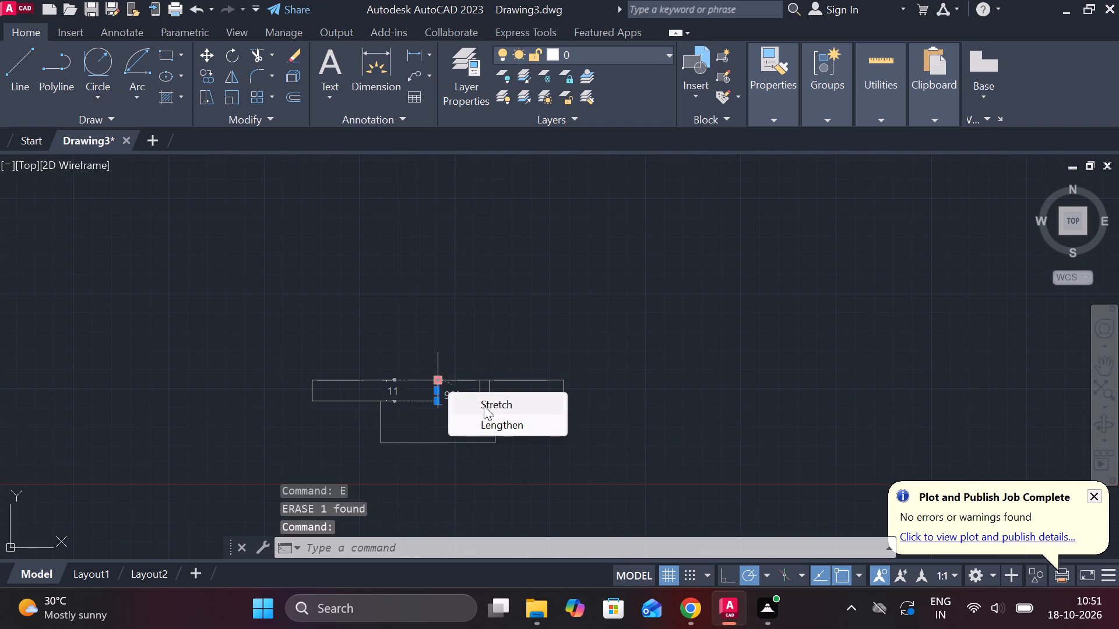
pyautogui.click(497, 419)
pyautogui.moveTo(448, 239); pyautogui.dragTo(451, 410, button='middle')
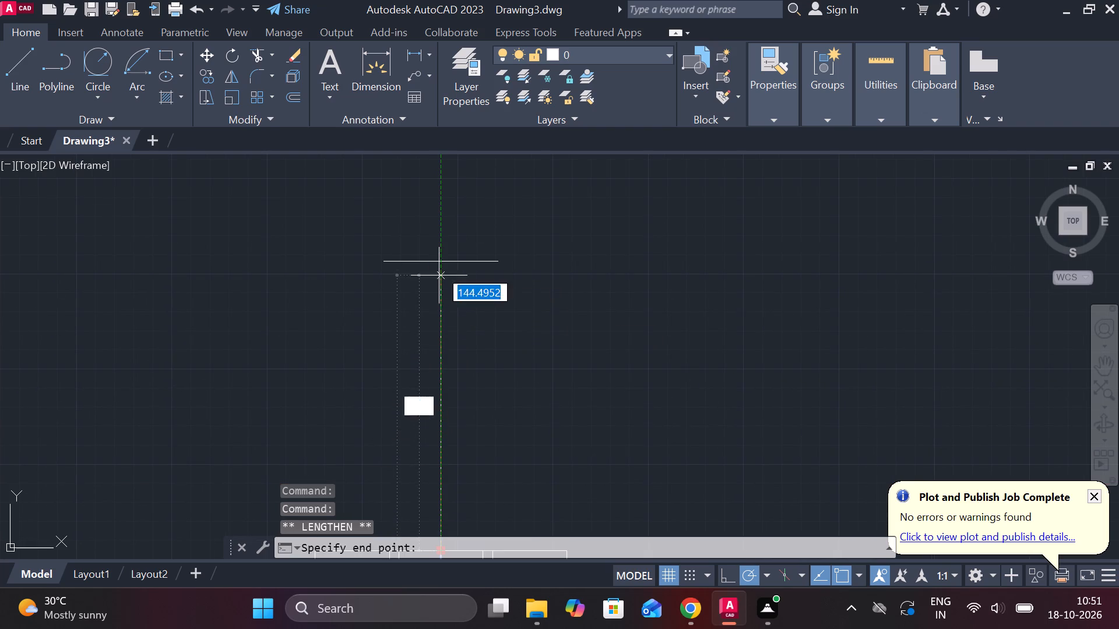
pyautogui.click(438, 260)
pyautogui.press('Escape')
pyautogui.moveTo(558, 324); pyautogui.dragTo(520, 279, button='middle')
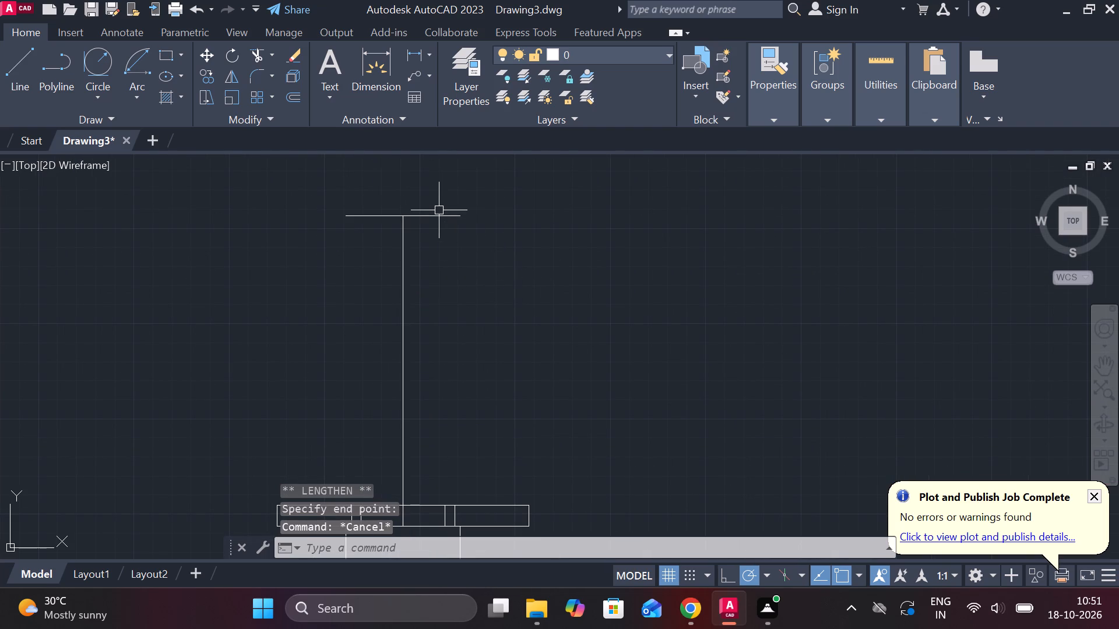
# Erase the horizontal guide line at the top of the centre line.
pyautogui.click(439, 214)
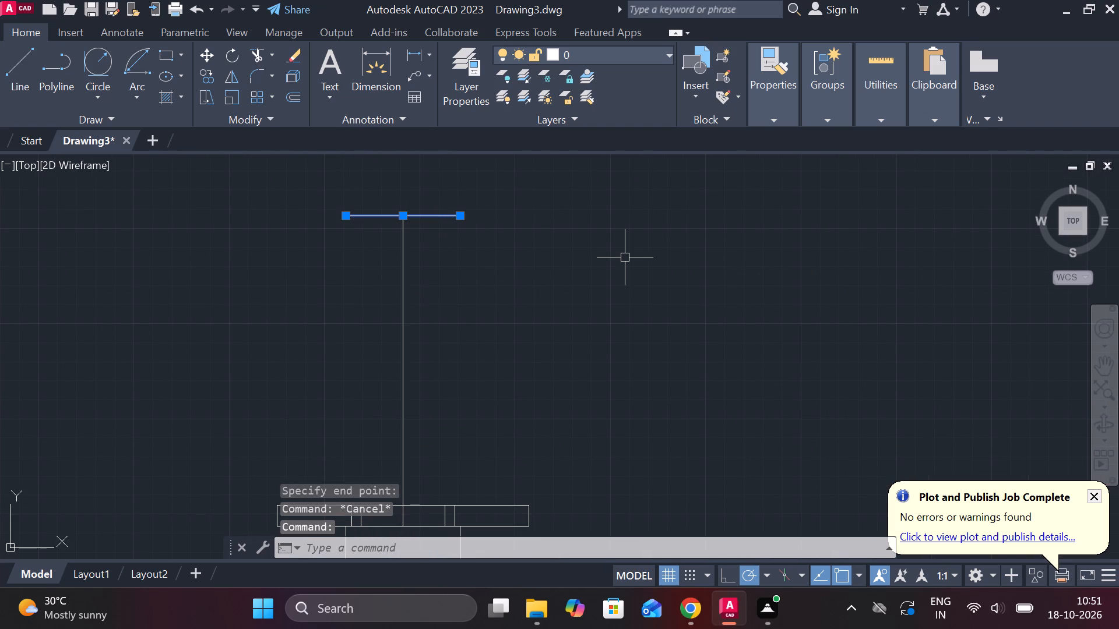
pyautogui.write('E')
pyautogui.press('space')
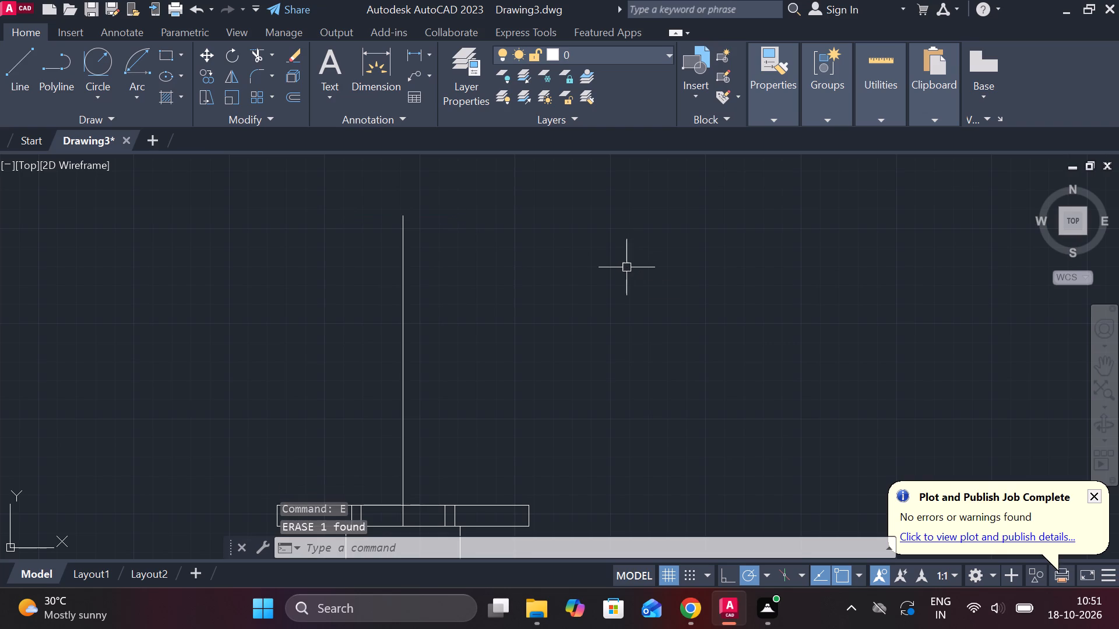
# Draw a horizontal line 82 long in the empty area beside the vertical centre line.
pyautogui.press('l')
pyautogui.press('Return')
pyautogui.click(537, 274)
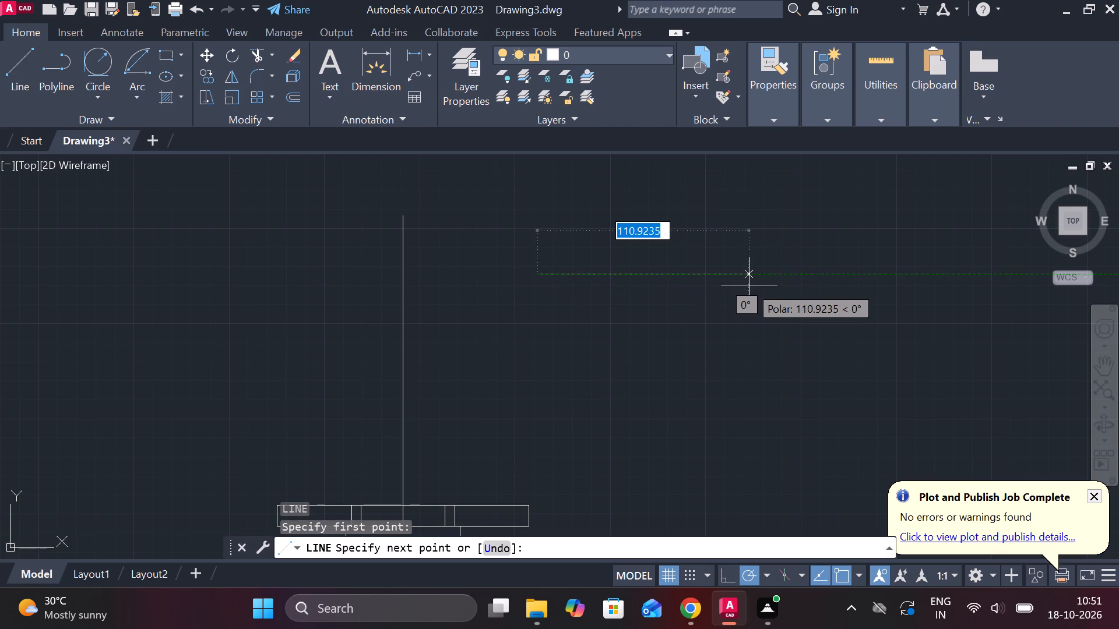
pyautogui.press('8')
pyautogui.press('2')
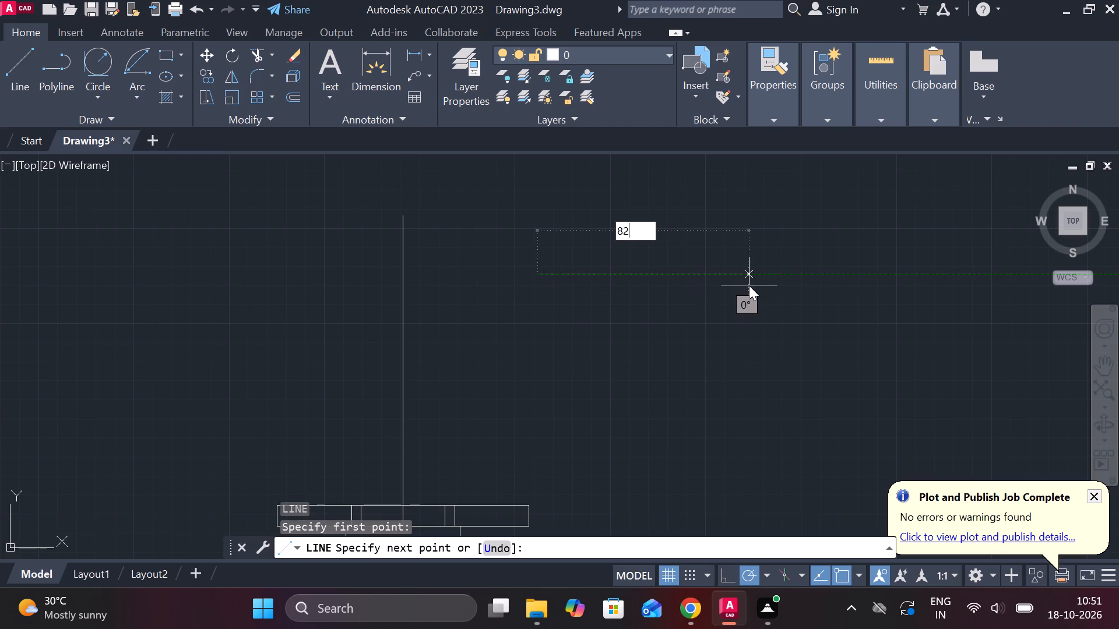
pyautogui.press('Return')
pyautogui.press('Escape')
# Move the 82-long line by its midpoint onto the upper end of the vertical centre line.
pyautogui.moveTo(639, 310); pyautogui.dragTo(631, 305)
pyautogui.click(445, 220)
pyautogui.press('m')
pyautogui.press('Return')
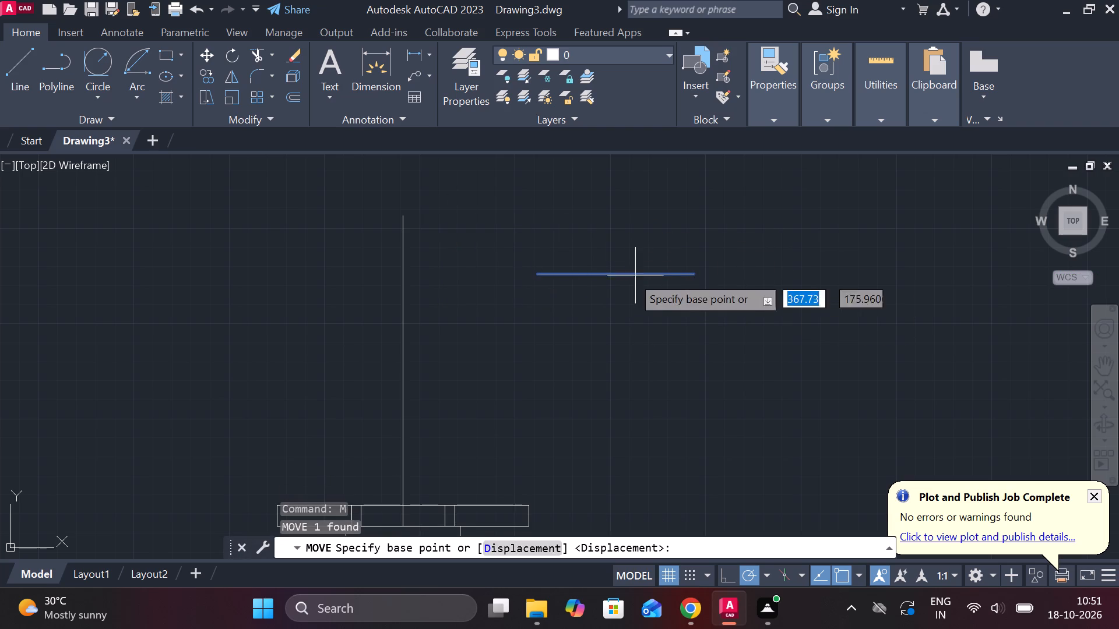
pyautogui.click(610, 273)
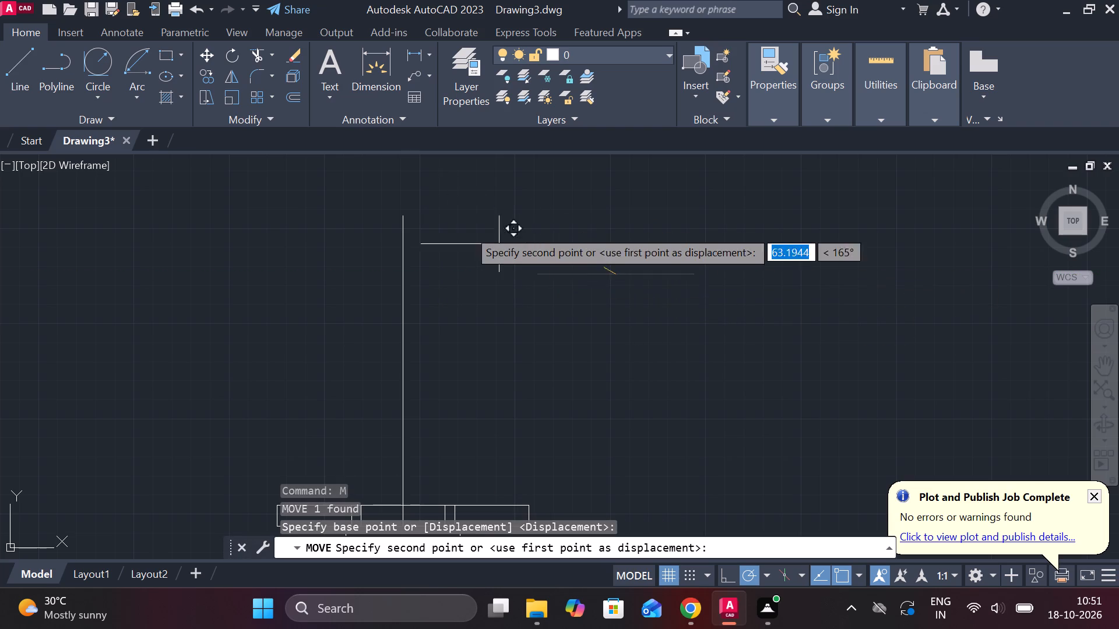
pyautogui.click(400, 216)
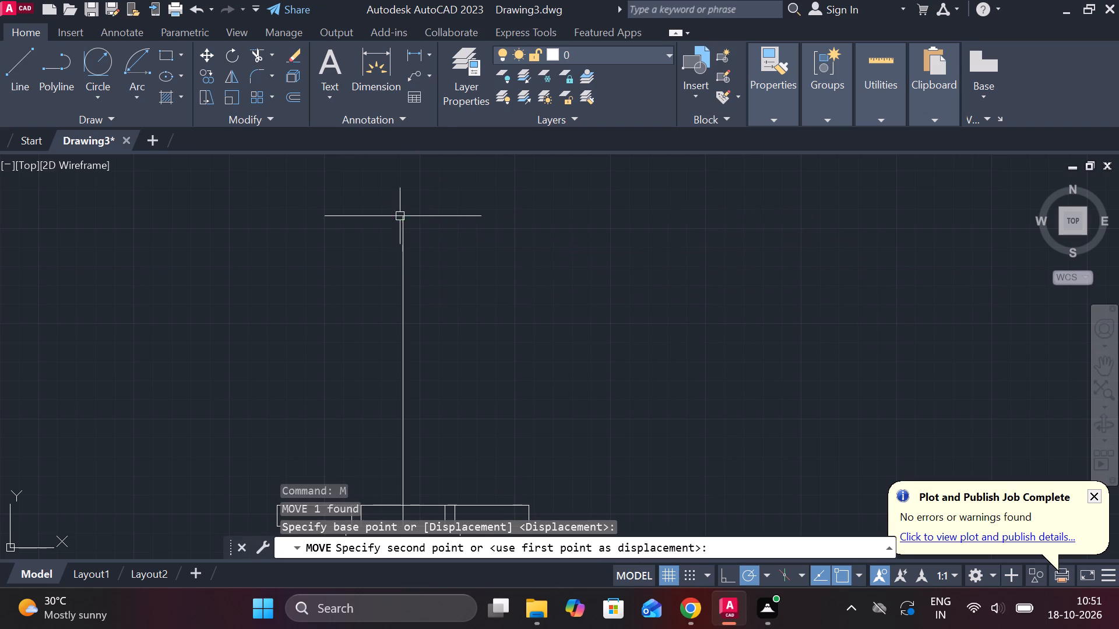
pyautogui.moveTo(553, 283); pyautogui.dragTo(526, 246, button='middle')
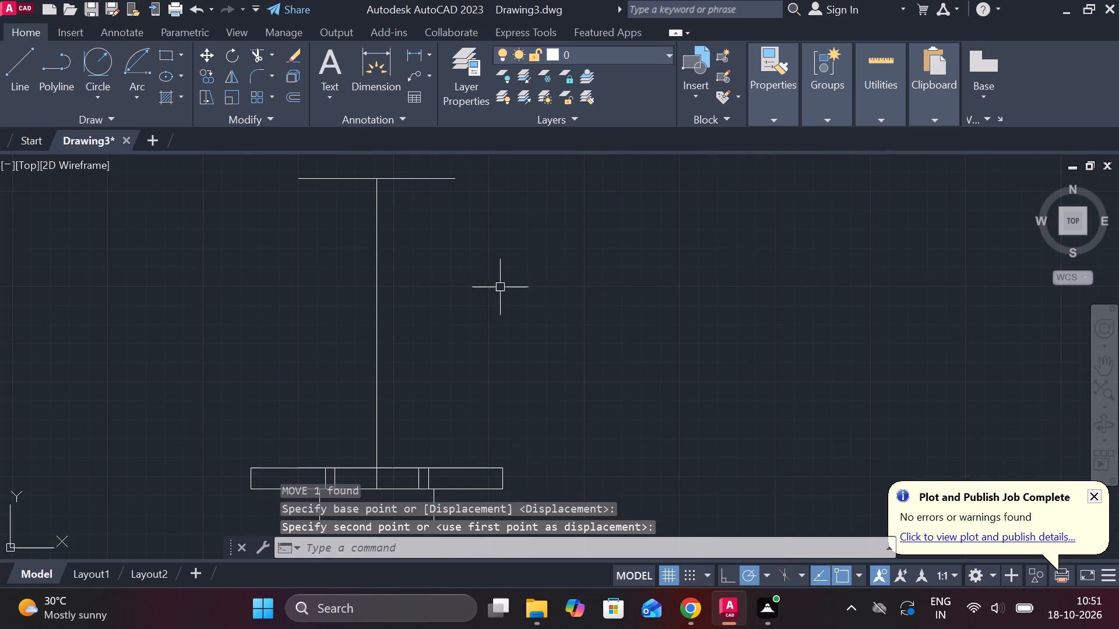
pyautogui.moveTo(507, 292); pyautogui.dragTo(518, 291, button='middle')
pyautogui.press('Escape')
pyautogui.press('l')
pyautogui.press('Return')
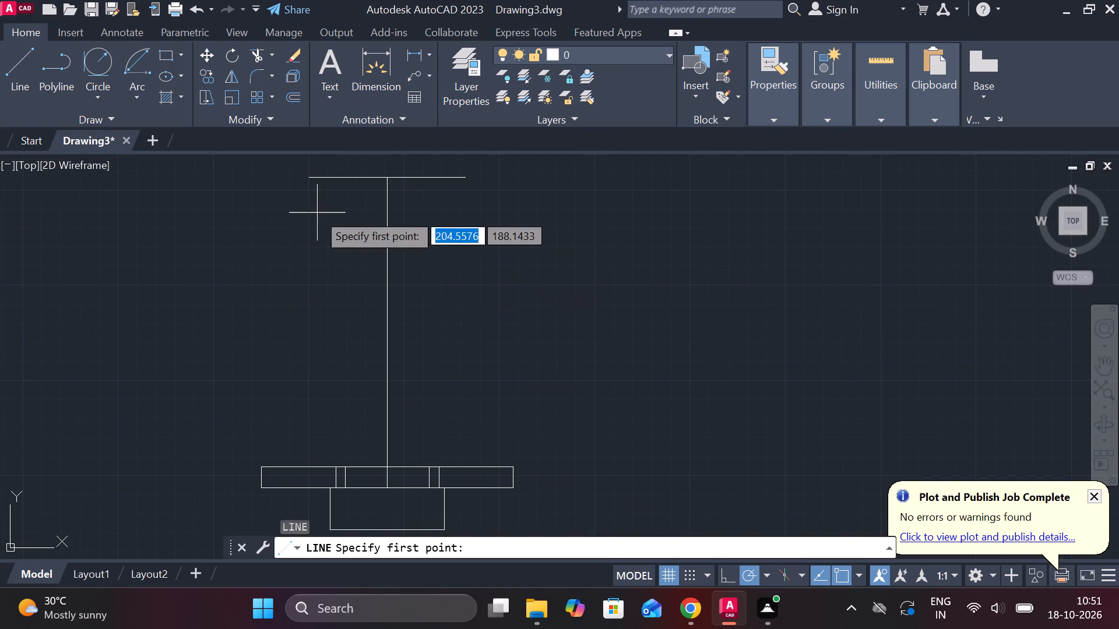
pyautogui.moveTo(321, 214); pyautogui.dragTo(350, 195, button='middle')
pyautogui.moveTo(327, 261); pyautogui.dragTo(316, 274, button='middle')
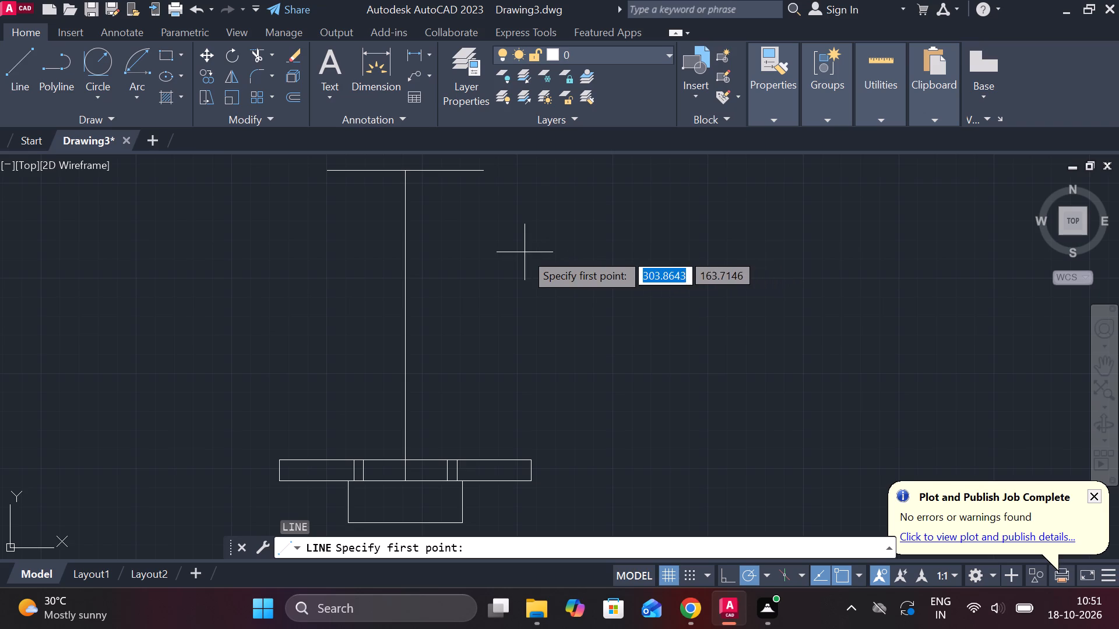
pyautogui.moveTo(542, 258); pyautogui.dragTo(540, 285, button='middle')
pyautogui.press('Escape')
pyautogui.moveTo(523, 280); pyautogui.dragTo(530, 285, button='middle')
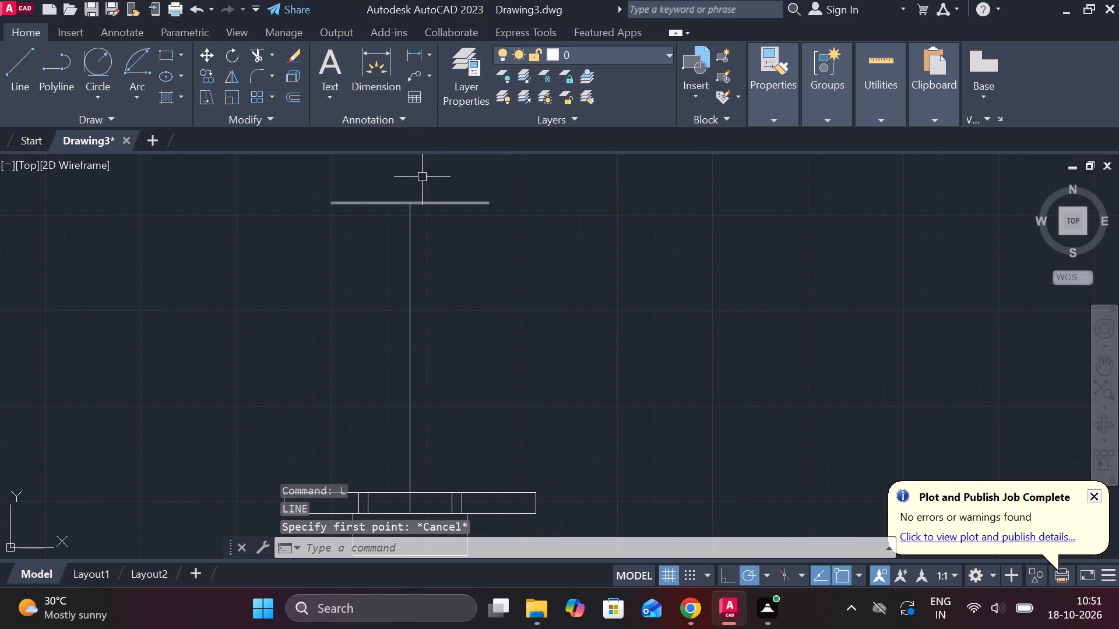
# Offset the 82-long top line downward by 10.
pyautogui.click(450, 203)
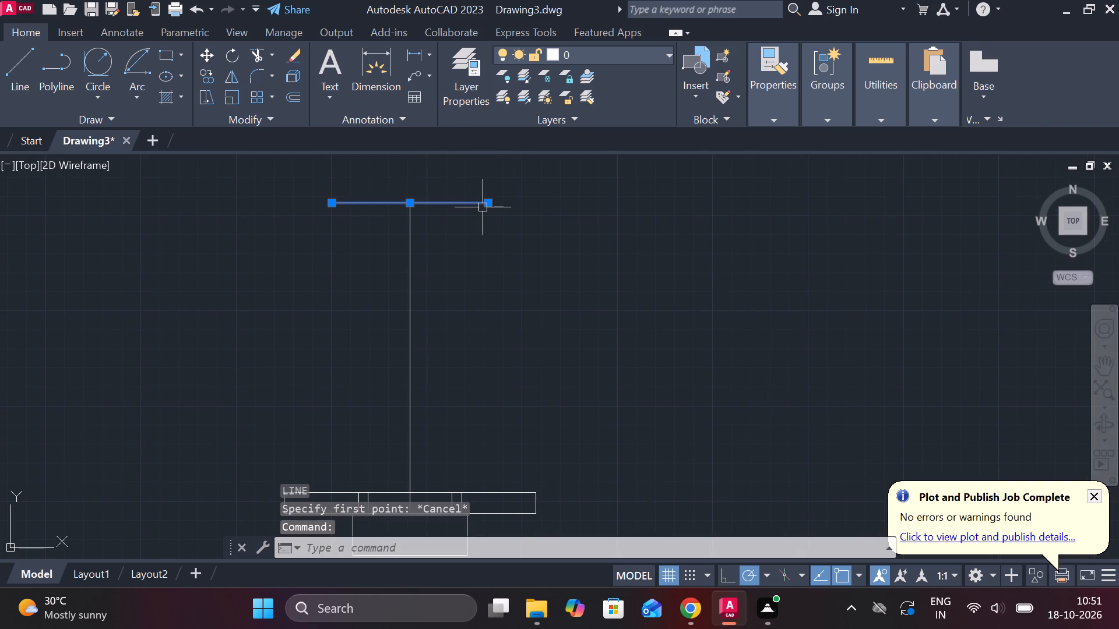
pyautogui.press('o')
pyautogui.press('Return')
pyautogui.press('Return')
pyautogui.write('10')
pyautogui.press('Return')
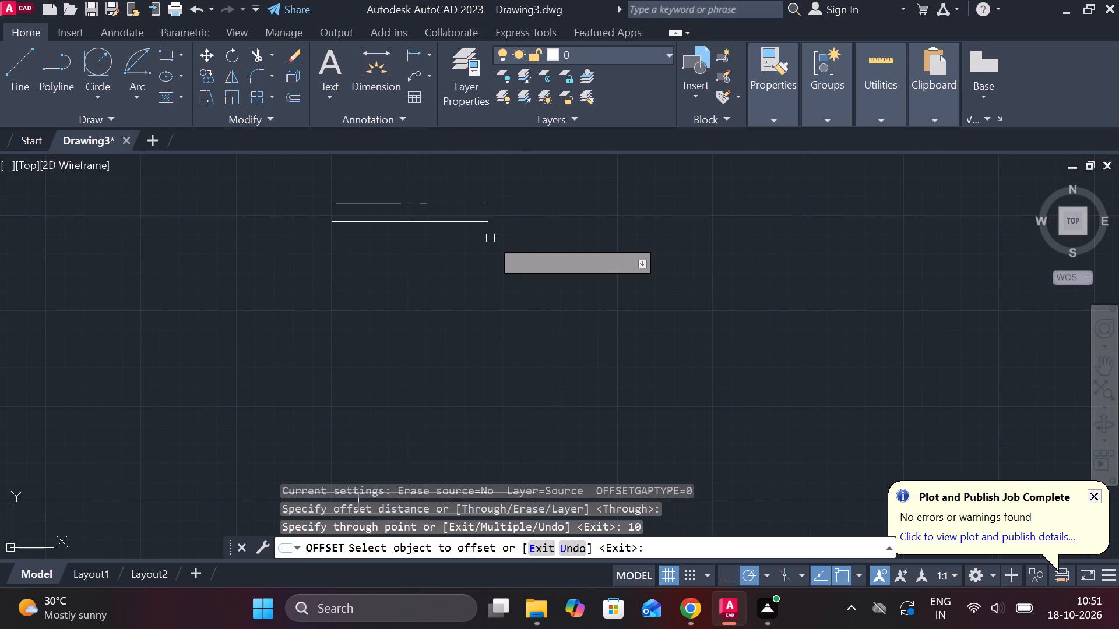
pyautogui.press('Escape')
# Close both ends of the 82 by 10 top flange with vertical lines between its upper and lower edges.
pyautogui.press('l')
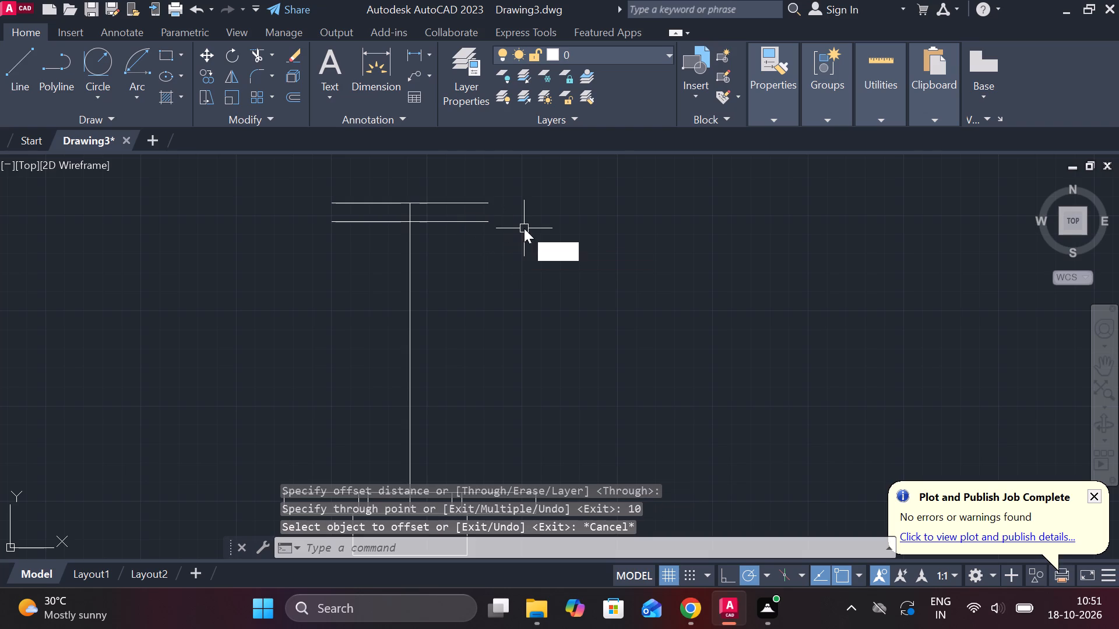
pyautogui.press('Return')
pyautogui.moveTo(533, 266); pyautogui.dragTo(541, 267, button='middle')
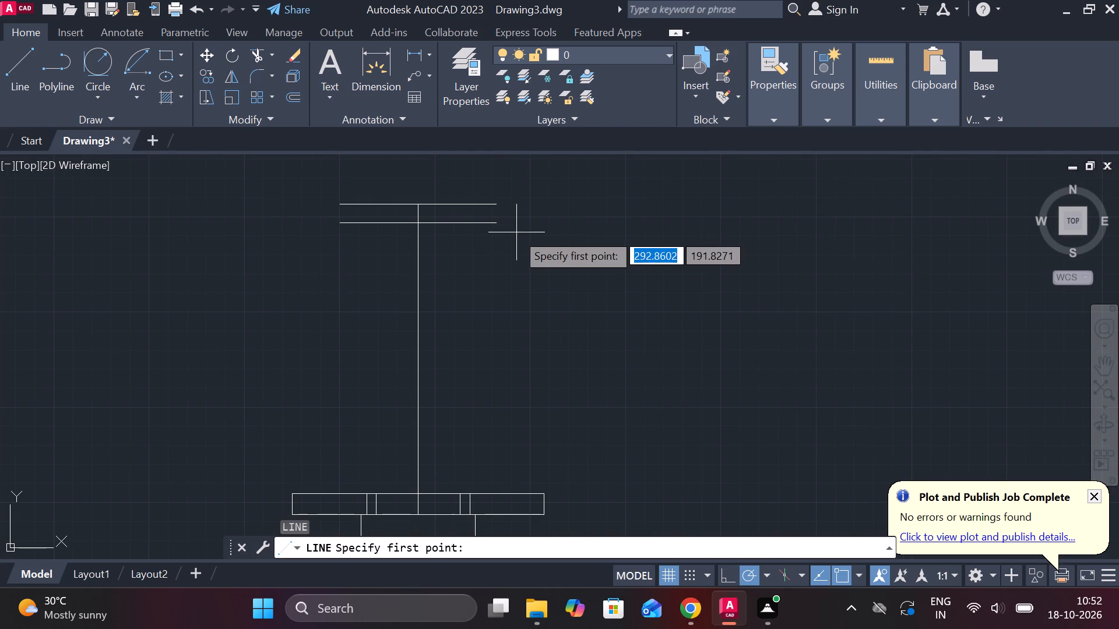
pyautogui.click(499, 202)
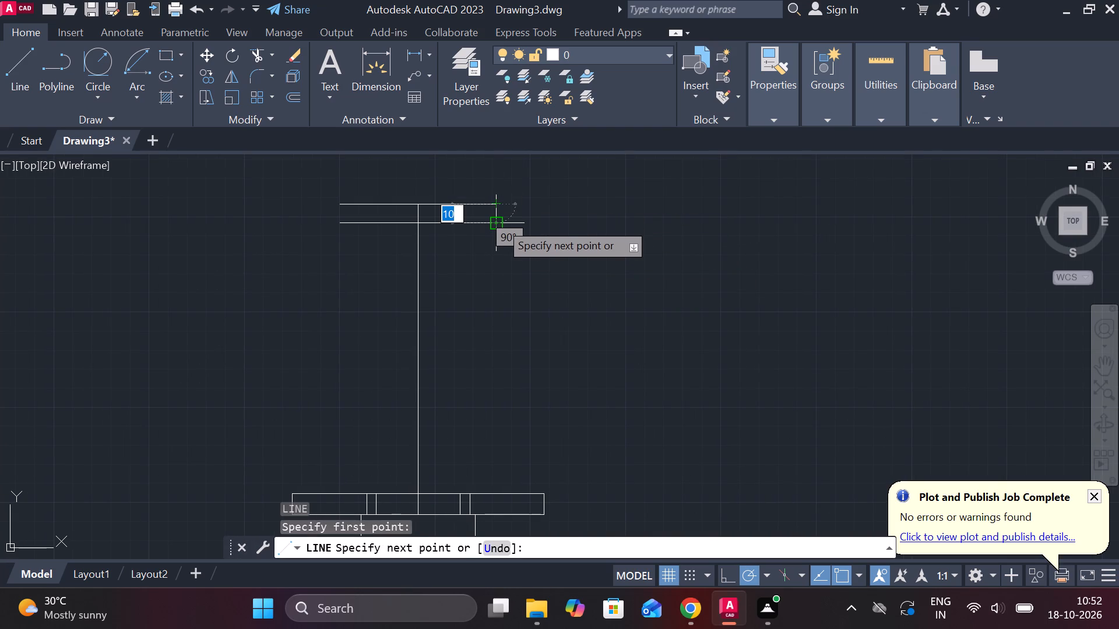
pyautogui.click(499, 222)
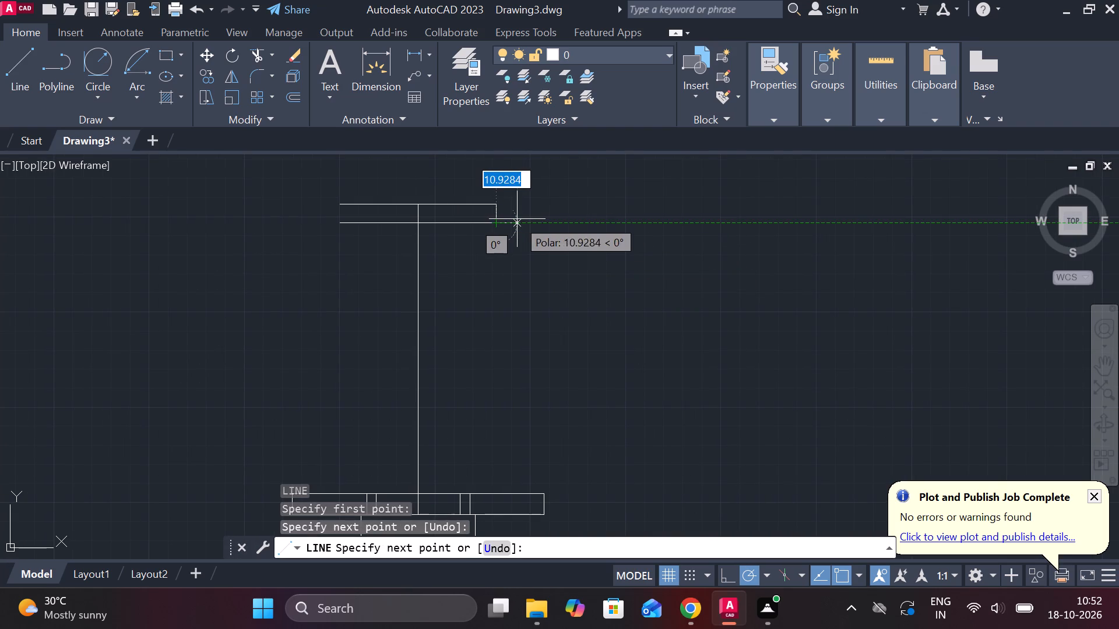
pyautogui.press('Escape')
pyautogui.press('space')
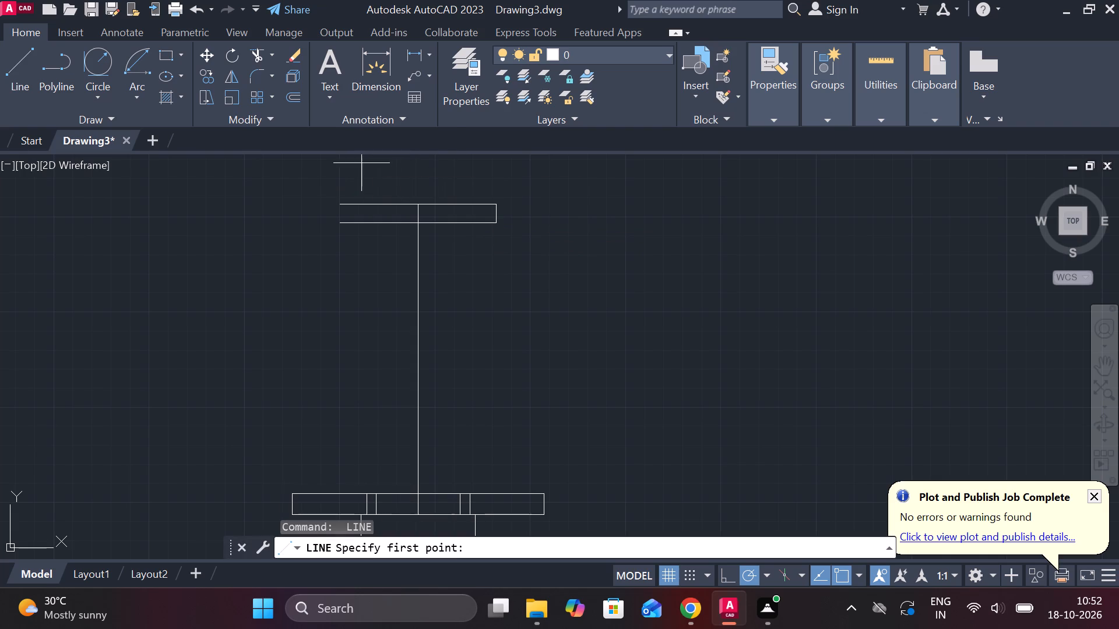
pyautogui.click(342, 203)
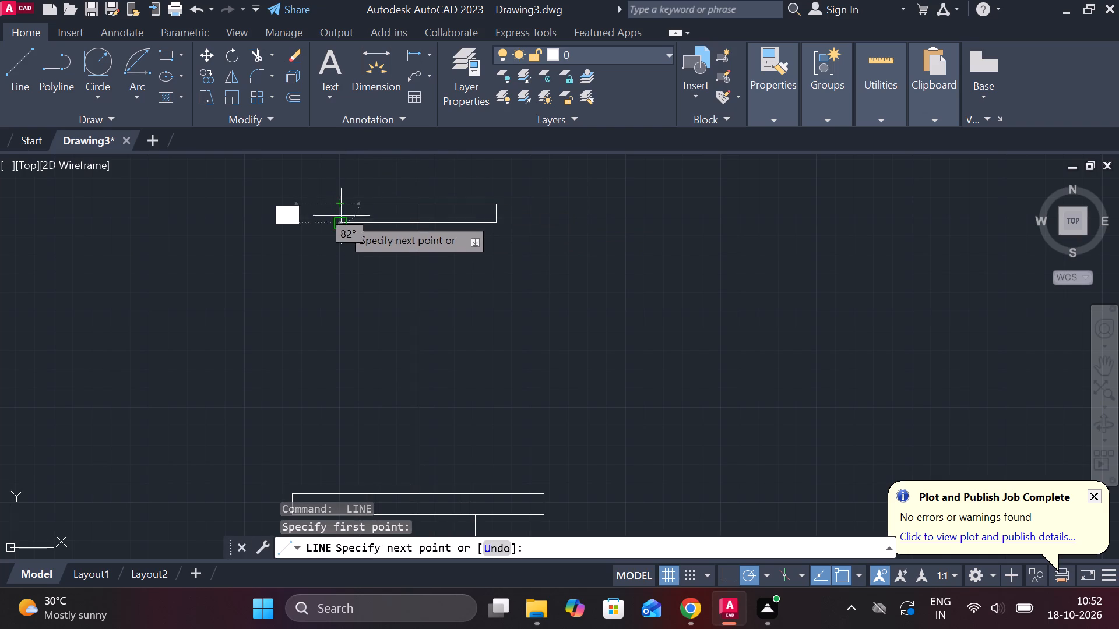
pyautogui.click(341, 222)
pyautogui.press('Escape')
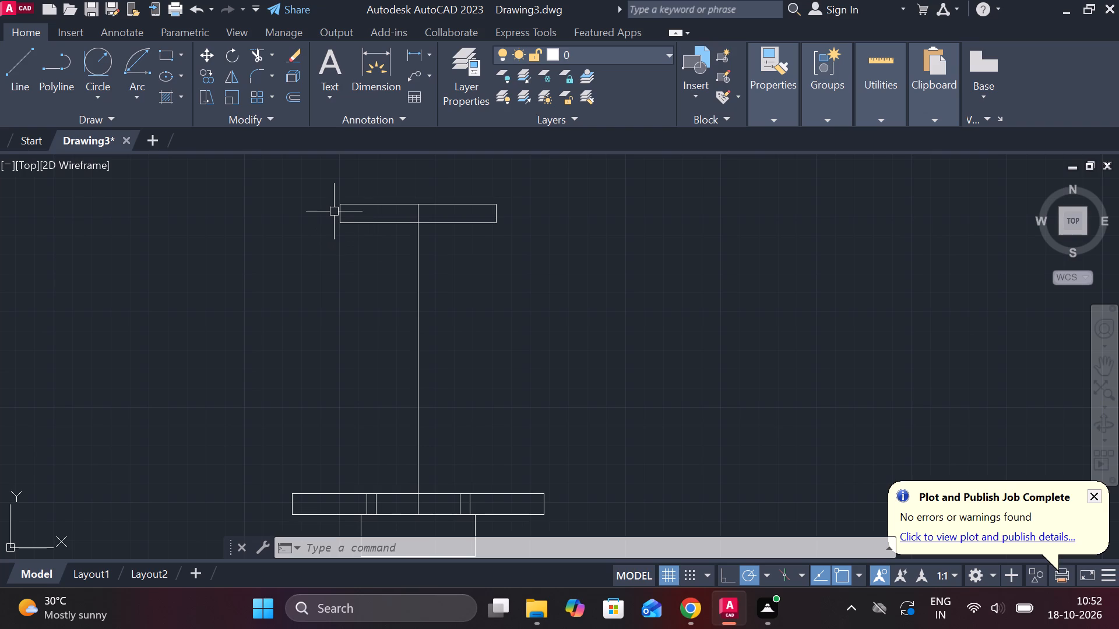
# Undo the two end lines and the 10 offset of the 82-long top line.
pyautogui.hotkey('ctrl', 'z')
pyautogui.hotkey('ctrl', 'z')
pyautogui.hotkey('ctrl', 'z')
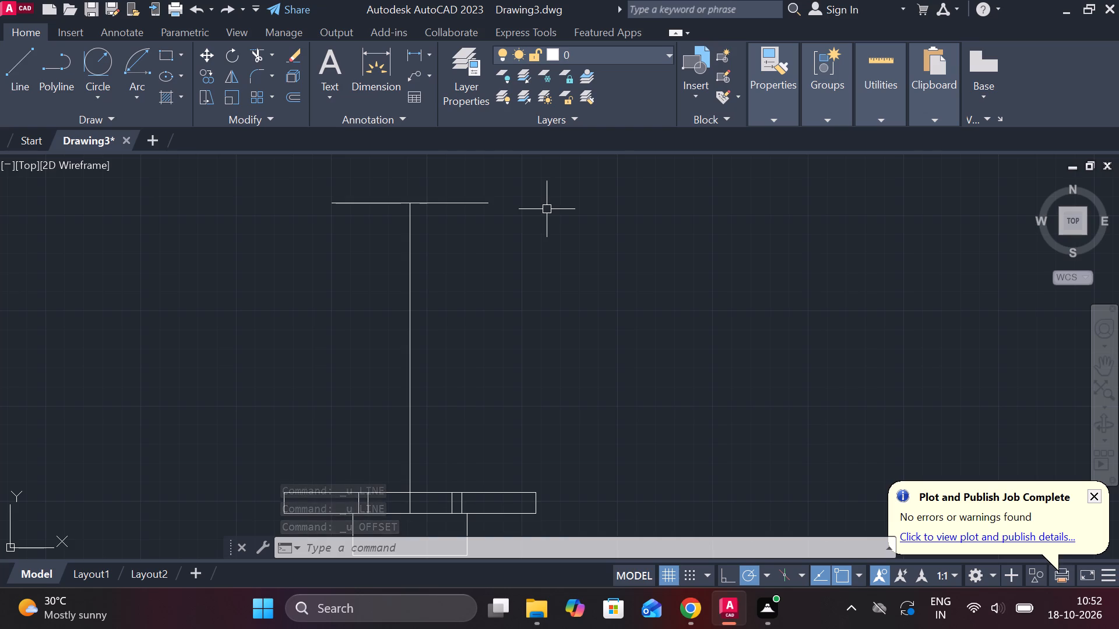
# Offset the 82-long top line downward by 24.
pyautogui.click(489, 202)
pyautogui.press('o')
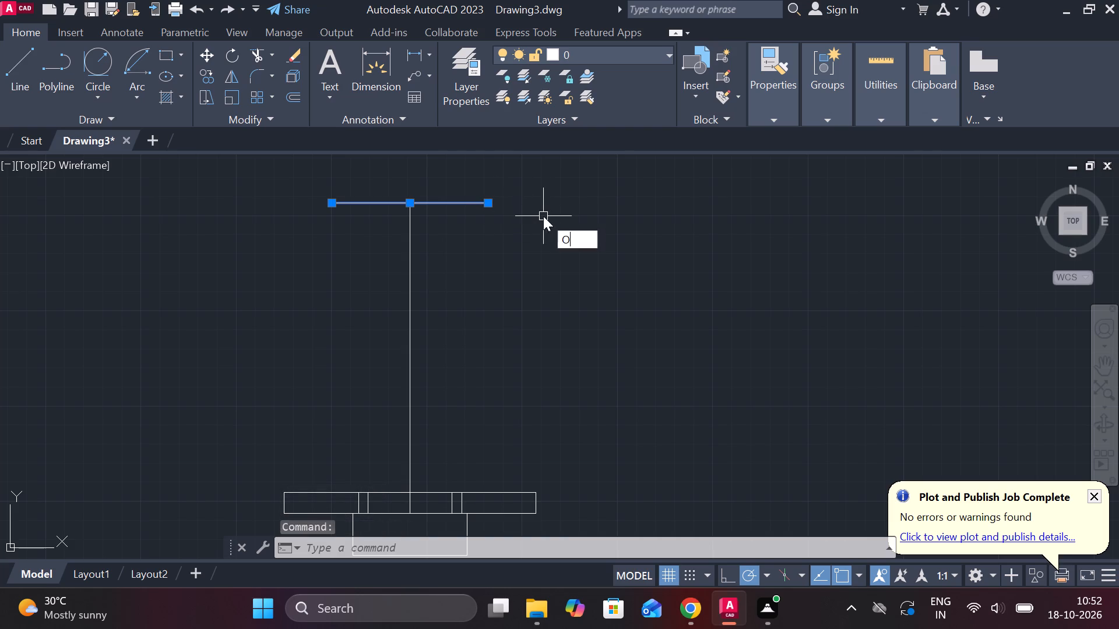
pyautogui.press('Return')
pyautogui.press('Return')
pyautogui.write('24')
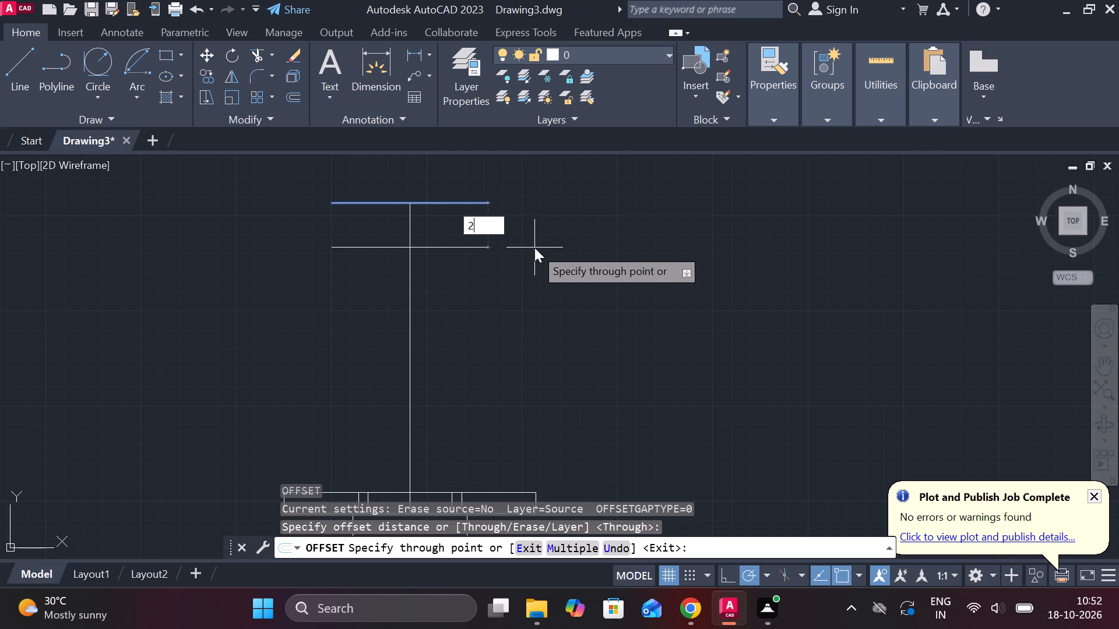
pyautogui.press('space')
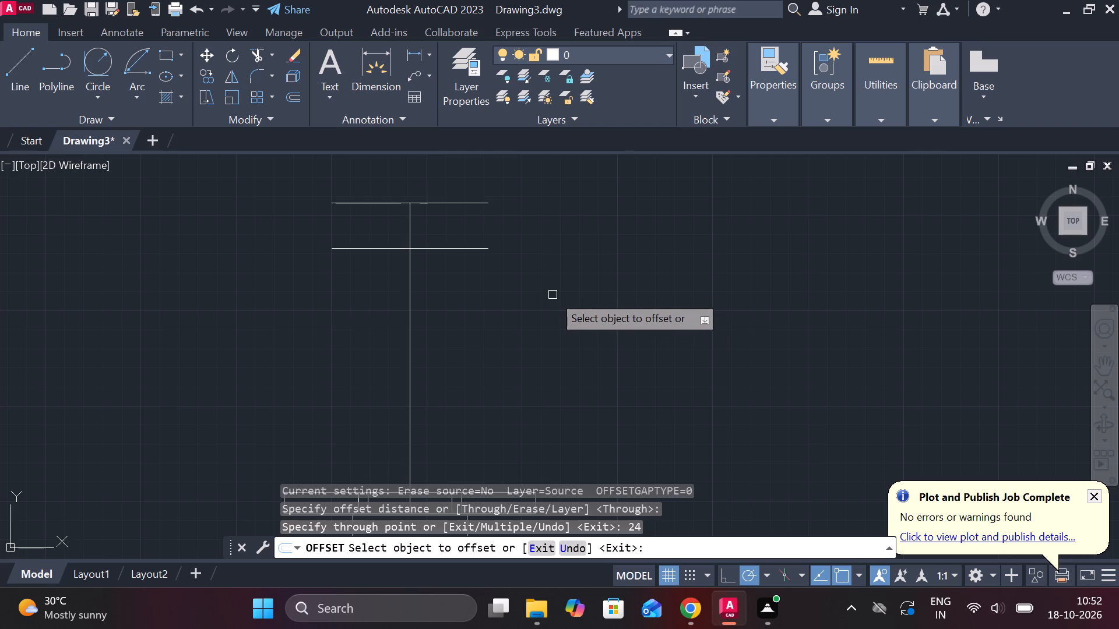
pyautogui.press('Escape')
# Close both ends of the 82 by 24 top block with vertical lines joining its upper and lower edges.
pyautogui.press('l')
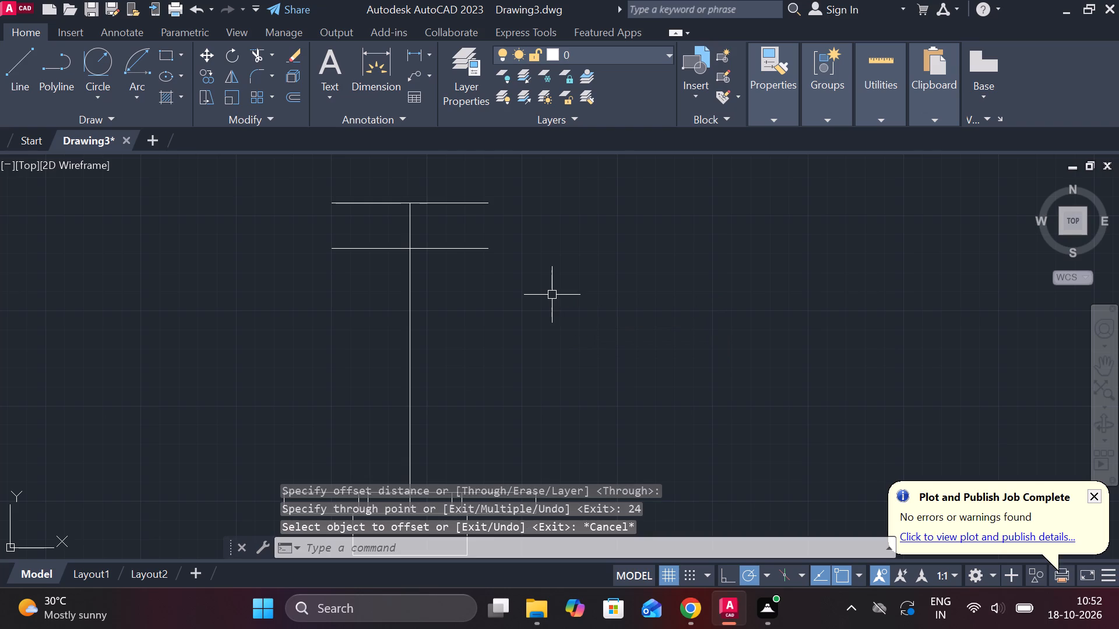
pyautogui.press('Return')
pyautogui.click(485, 202)
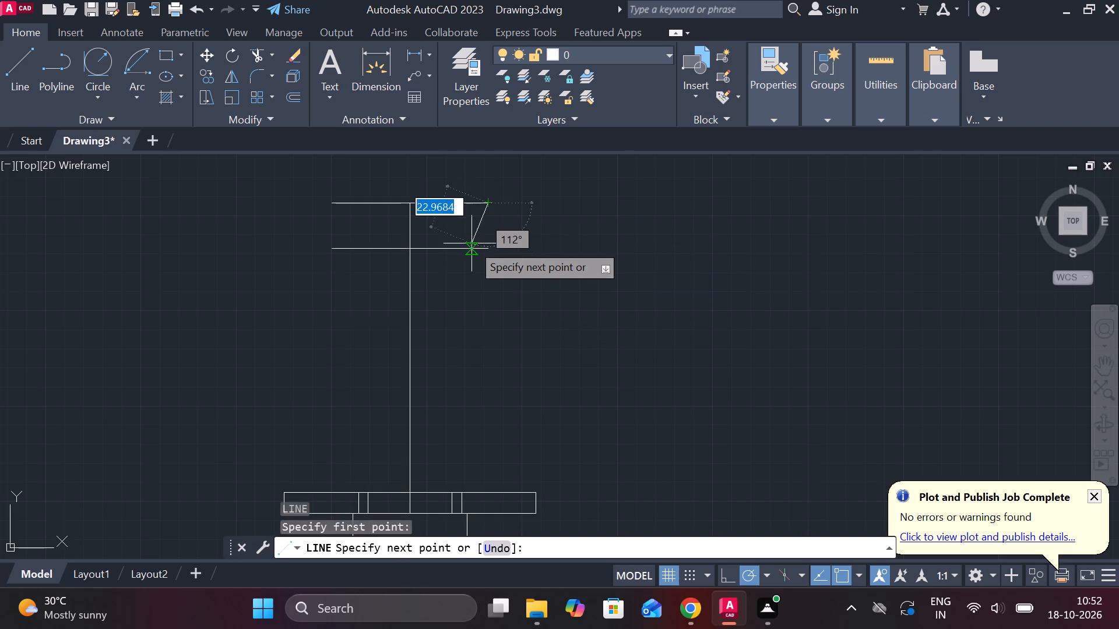
pyautogui.click(477, 254)
pyautogui.press('Escape')
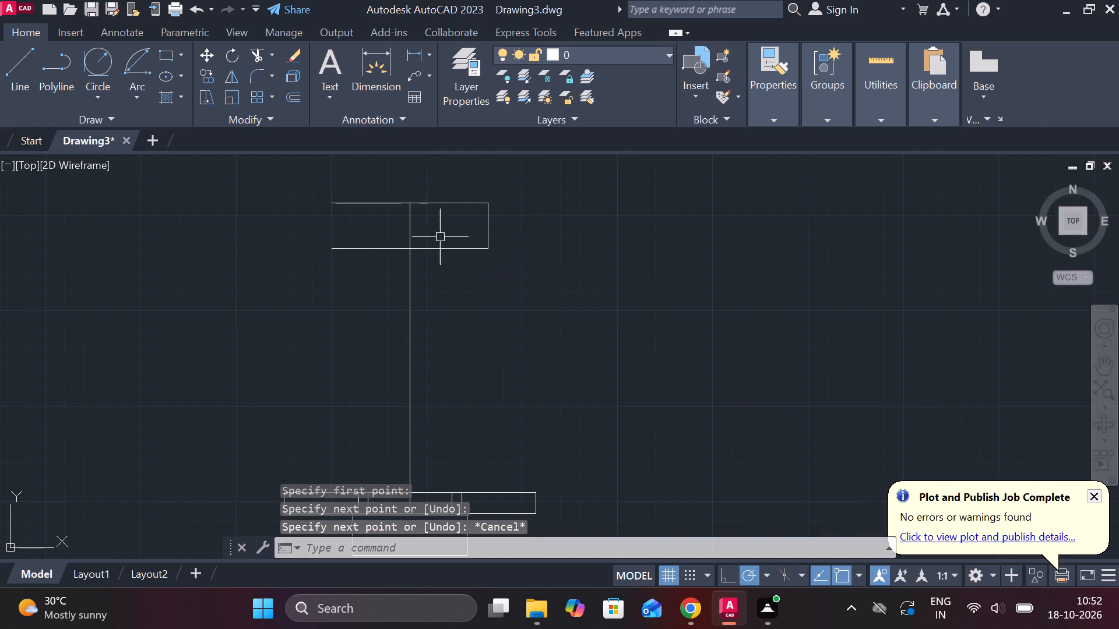
pyautogui.press('space')
pyautogui.click(329, 203)
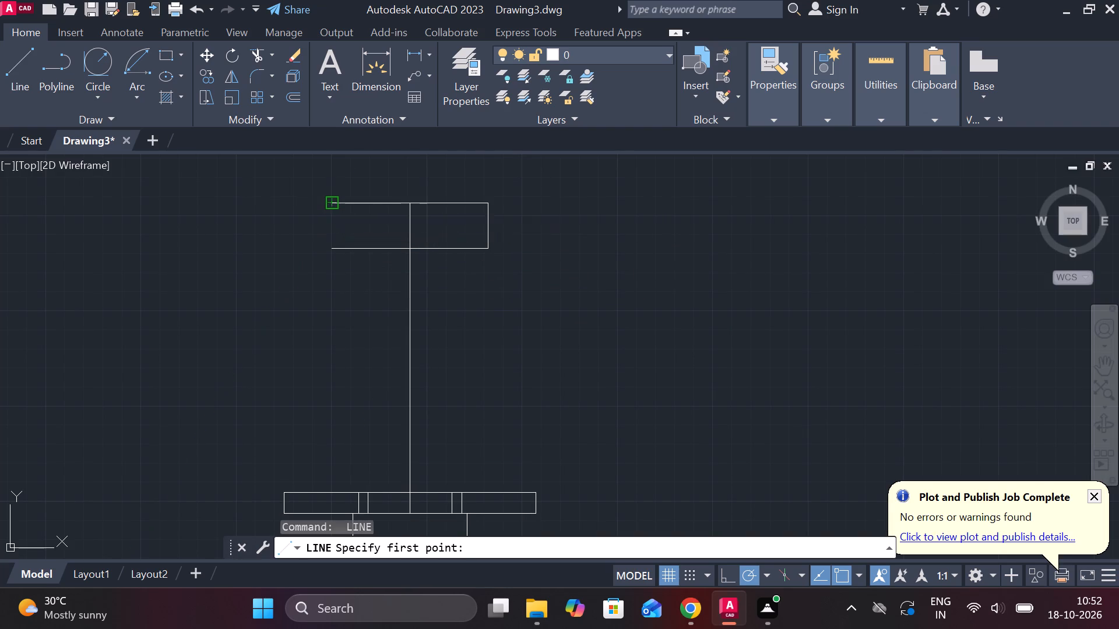
pyautogui.click(327, 241)
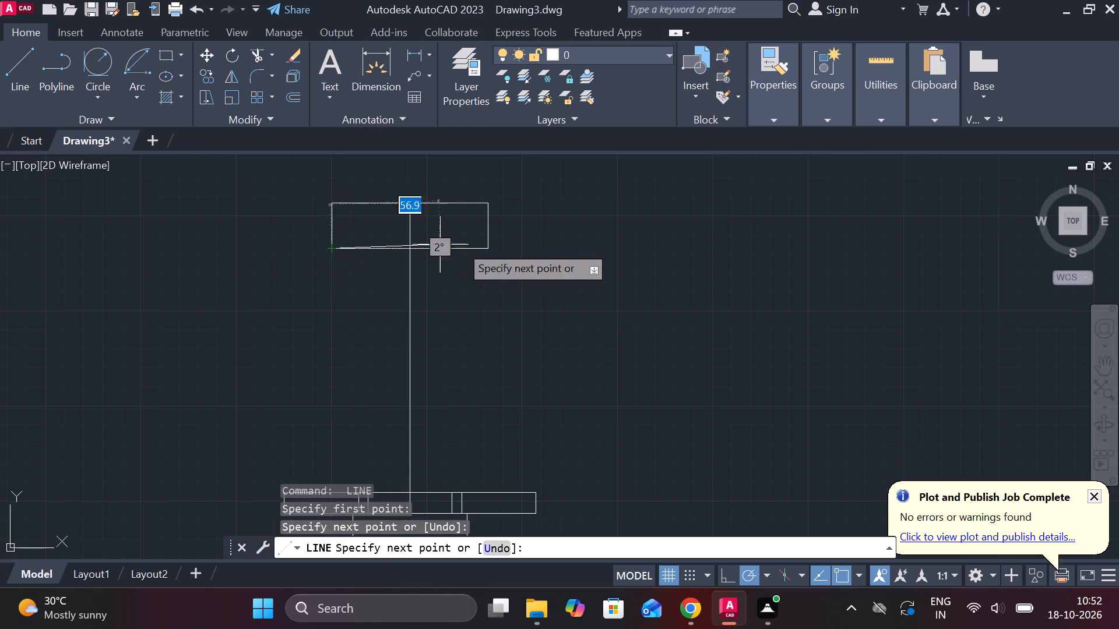
pyautogui.press('`')
pyautogui.press('Escape')
pyautogui.press('Escape')
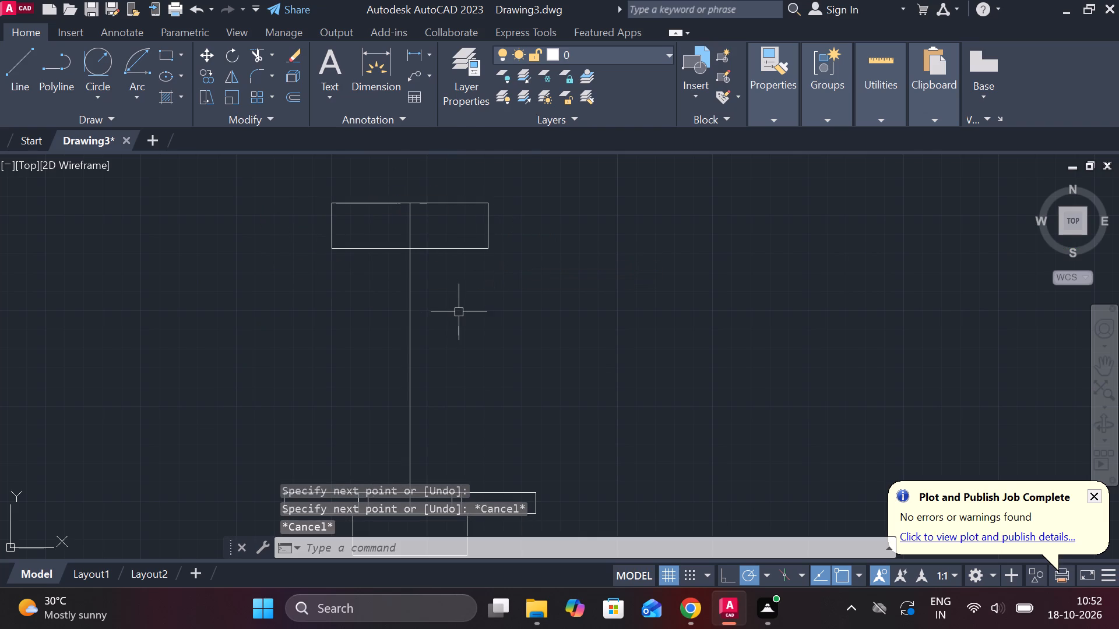
# Draw two tapered side lines joining the top block's lower corners to the upper ends of the plate's outer inner-vertical lines.
pyautogui.moveTo(441, 311); pyautogui.dragTo(444, 282, button='middle')
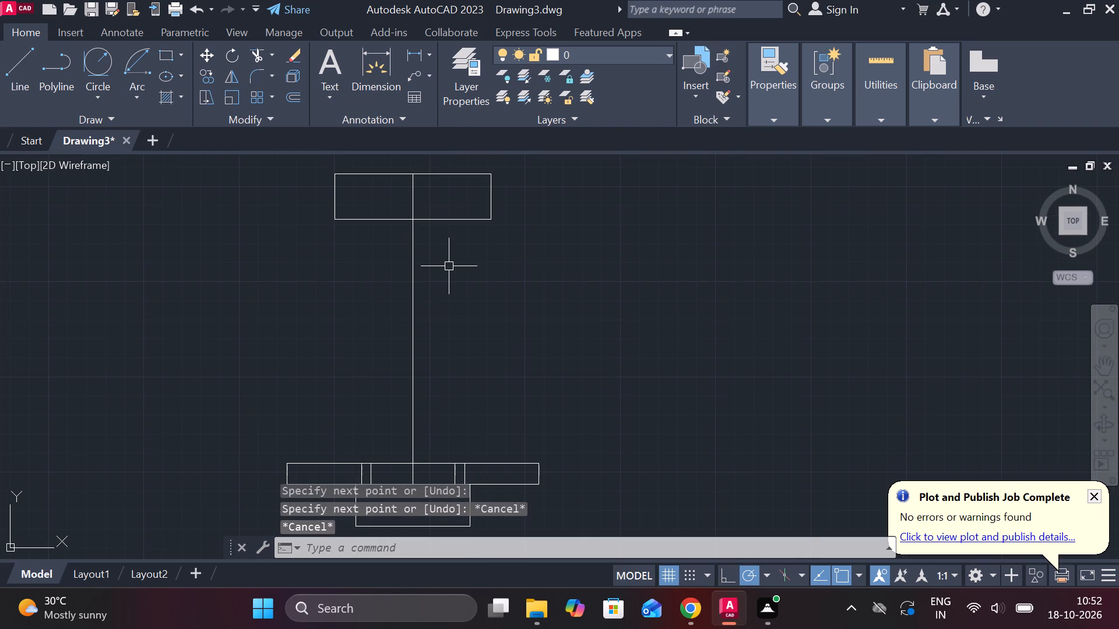
pyautogui.moveTo(470, 326); pyautogui.dragTo(471, 310, button='middle')
pyautogui.press('l')
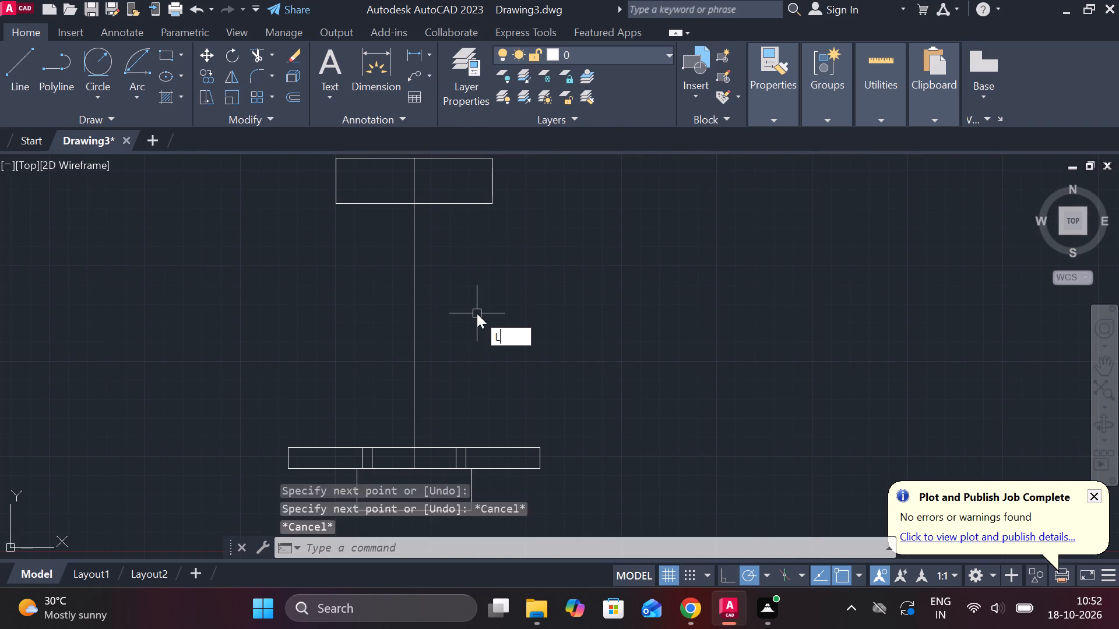
pyautogui.press('Return')
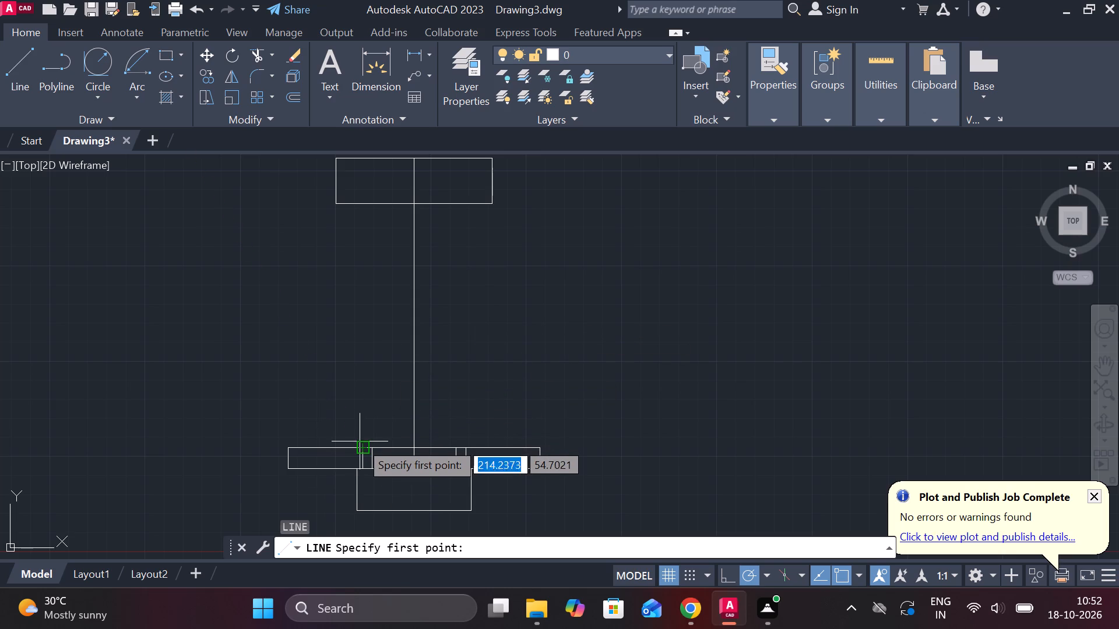
pyautogui.click(360, 446)
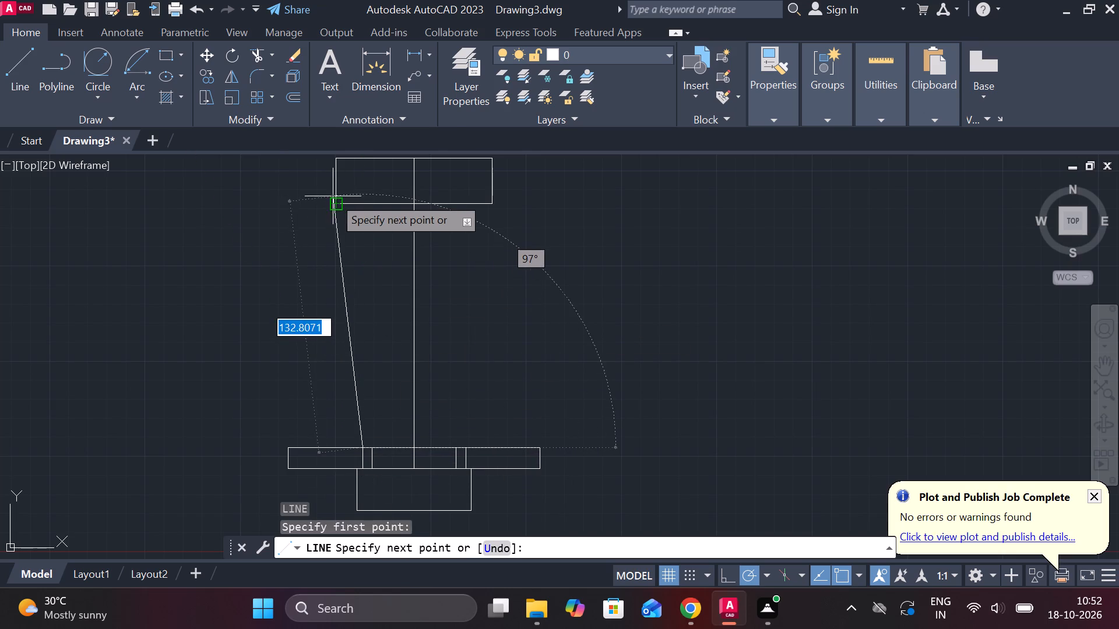
pyautogui.click(339, 209)
pyautogui.press('Escape')
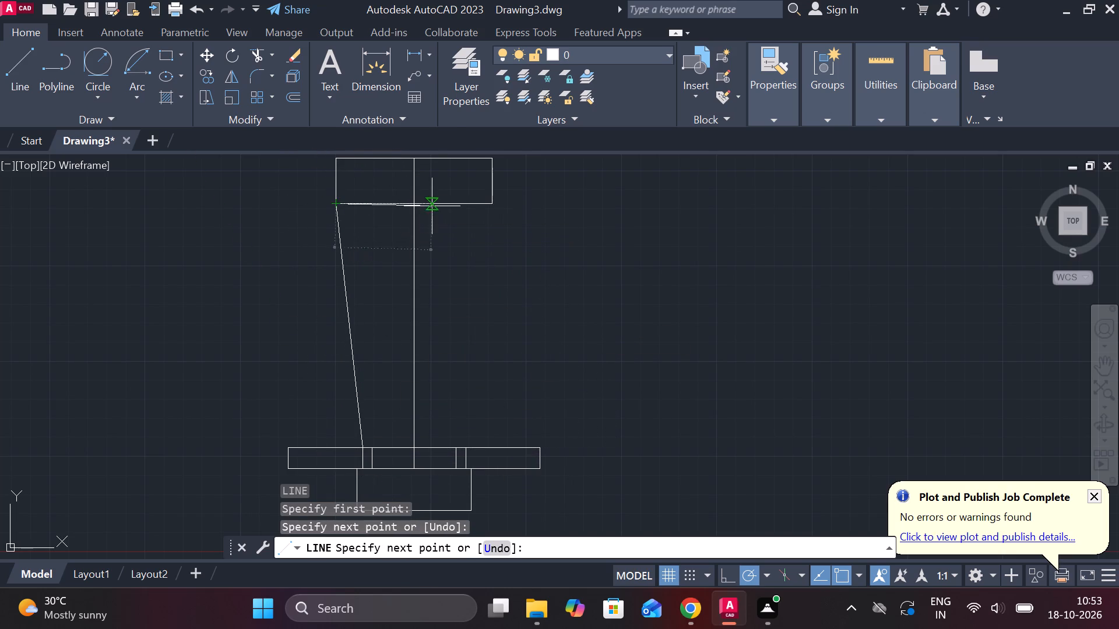
pyautogui.press('space')
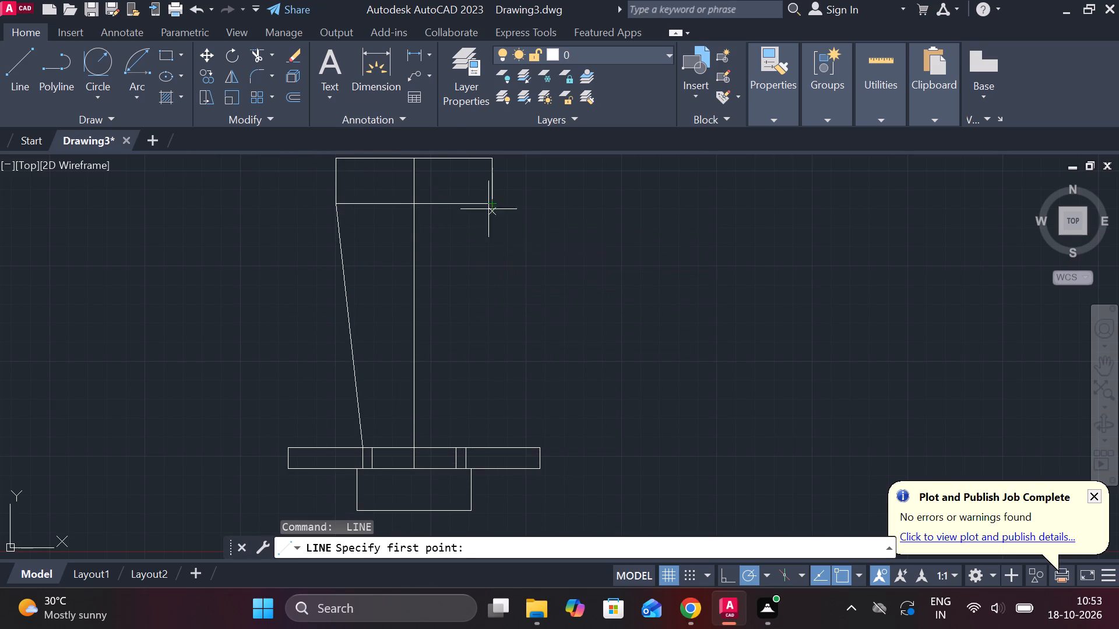
pyautogui.click(488, 209)
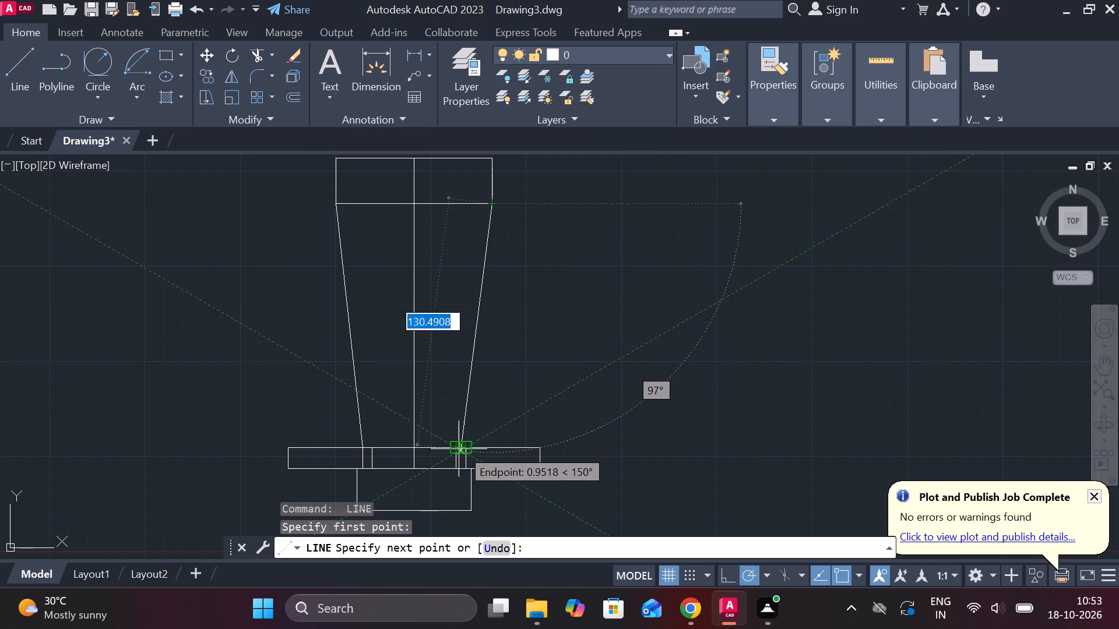
pyautogui.click(463, 449)
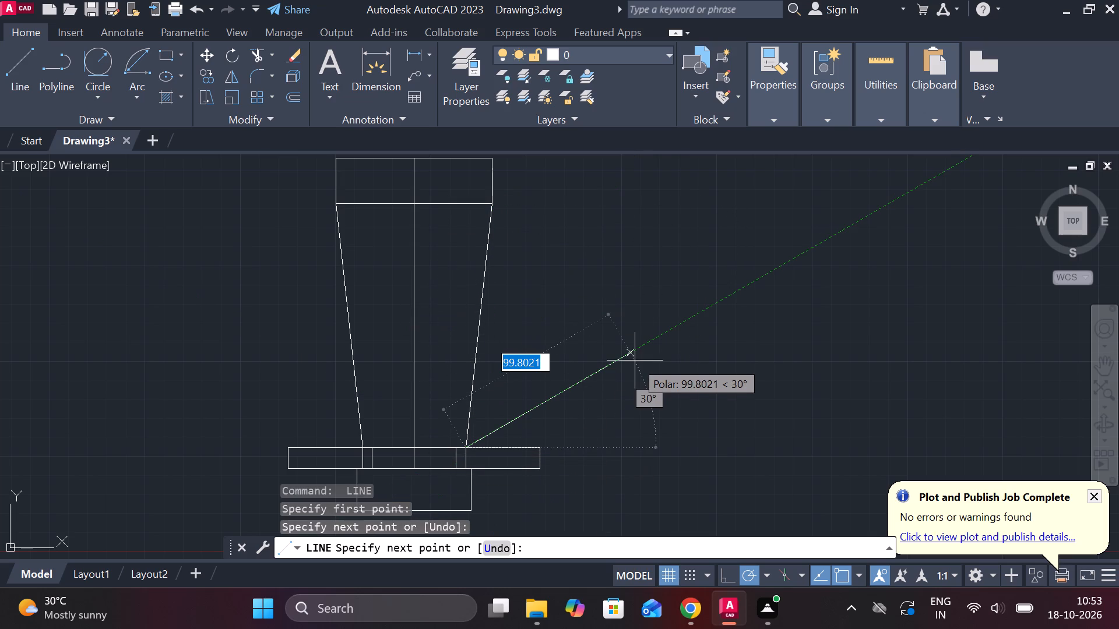
pyautogui.press('Escape')
# Fillet the corners between both tapered side lines and the plate's top edge with radius 3.
pyautogui.scroll(1, 558, 400)
pyautogui.moveTo(564, 399); pyautogui.dragTo(684, 217, button='middle')
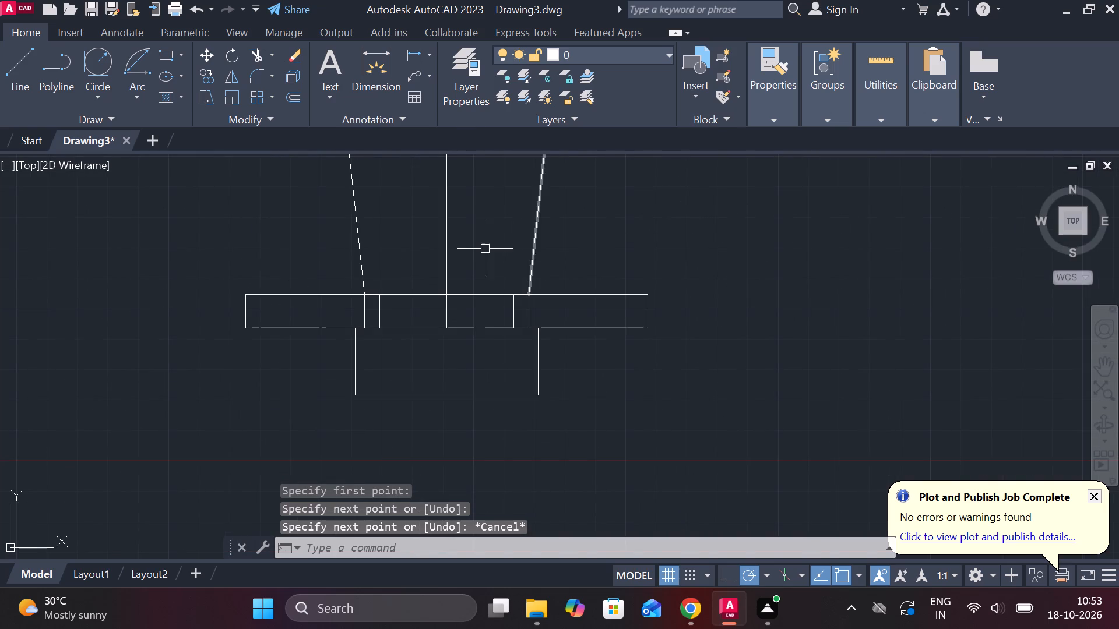
pyautogui.write('F R')
pyautogui.press('space')
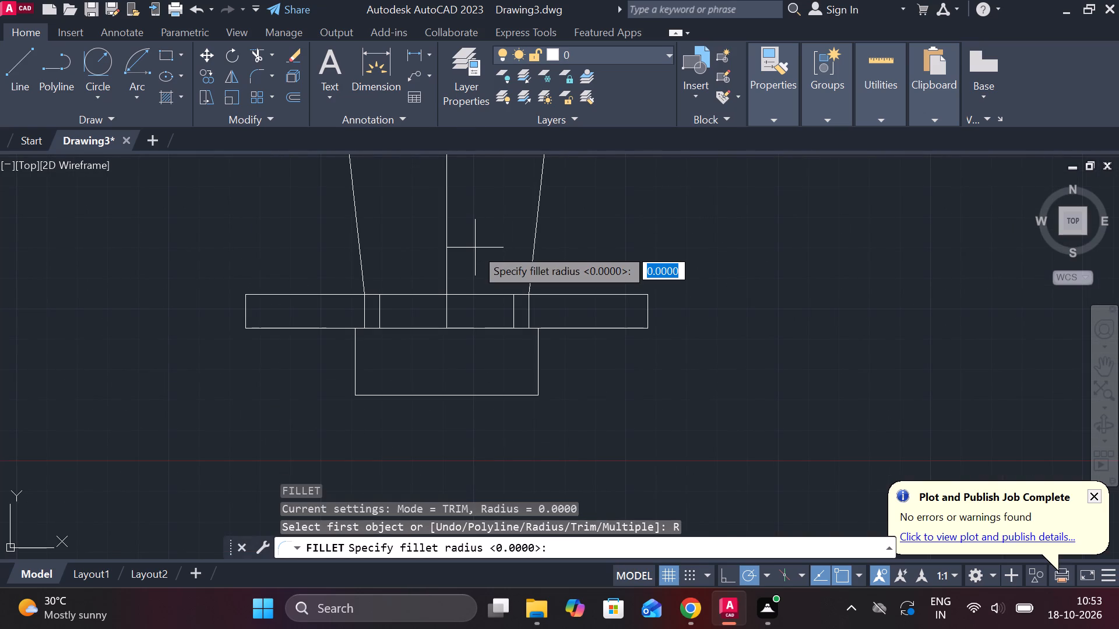
pyautogui.write('3')
pyautogui.press('space')
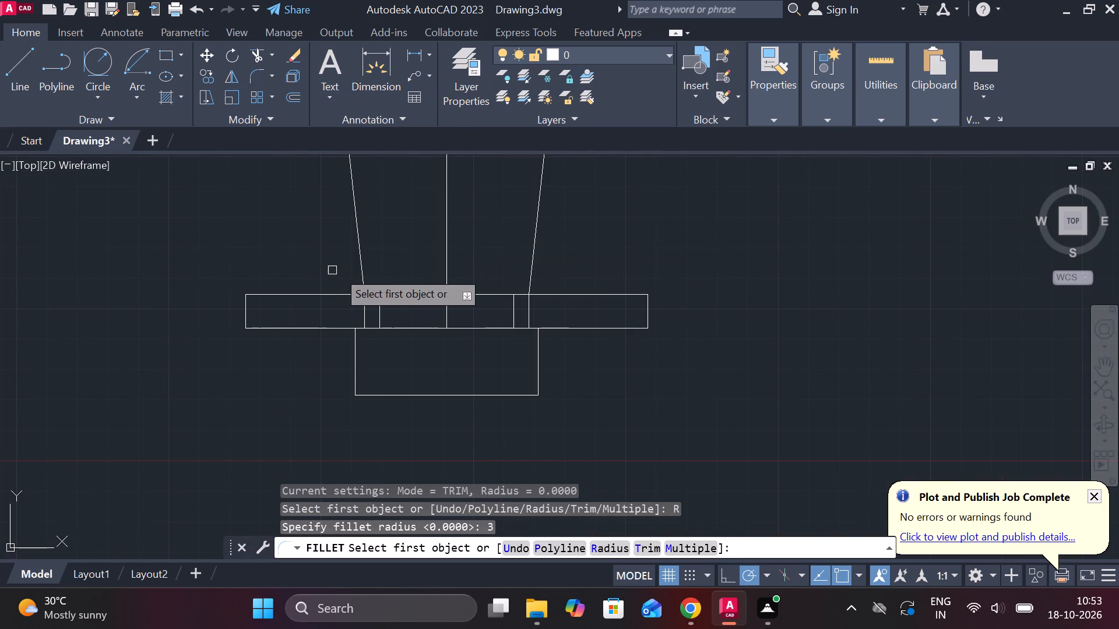
pyautogui.moveTo(359, 262); pyautogui.dragTo(363, 267)
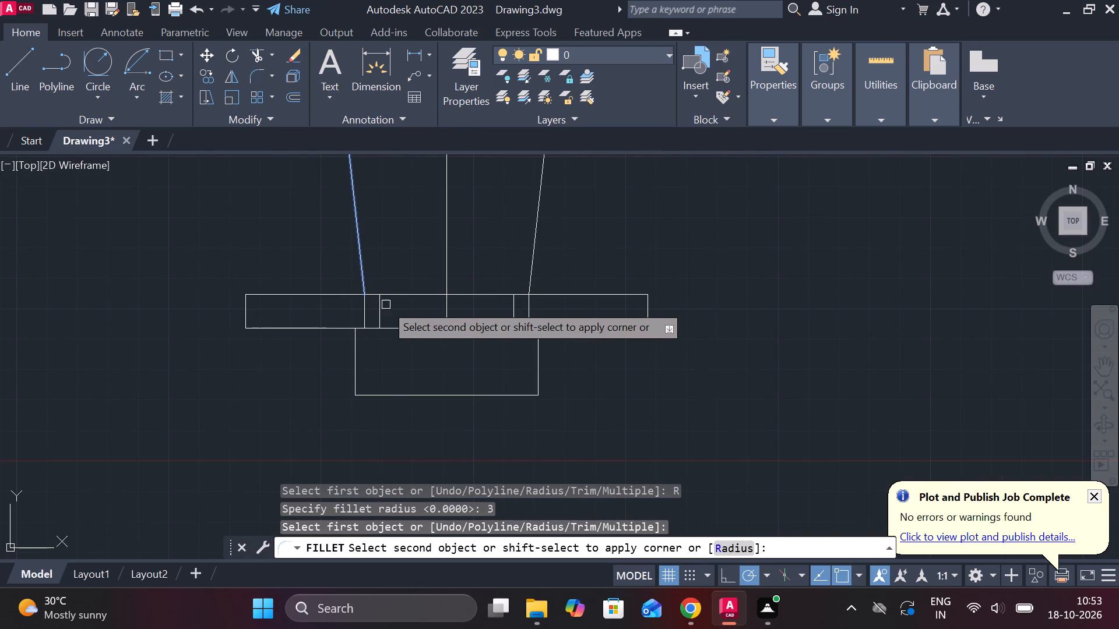
pyautogui.click(372, 292)
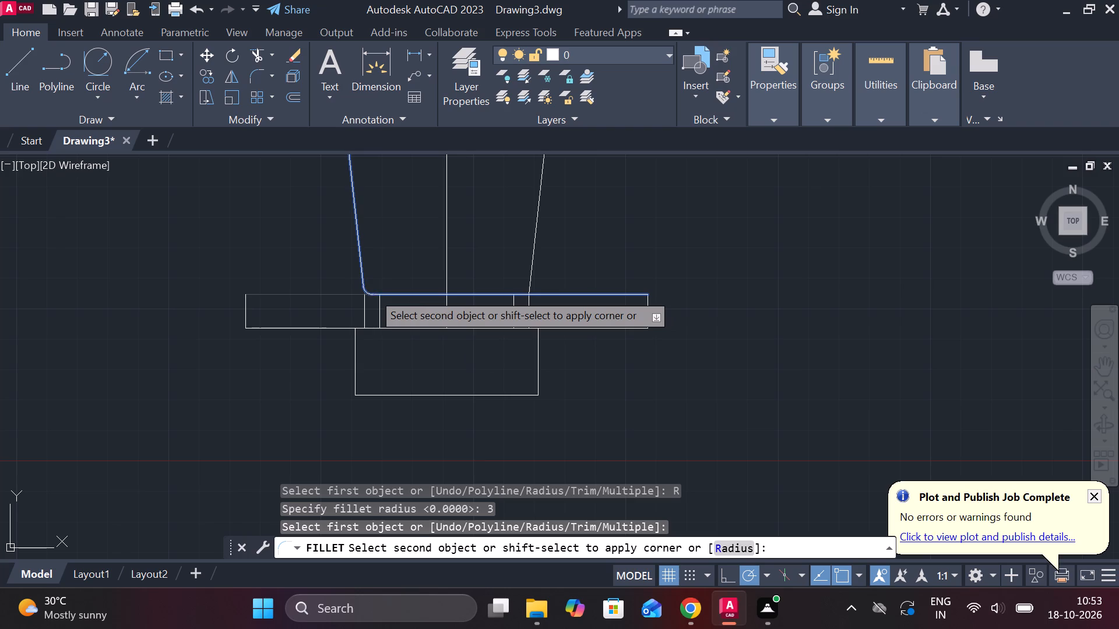
pyautogui.press('space')
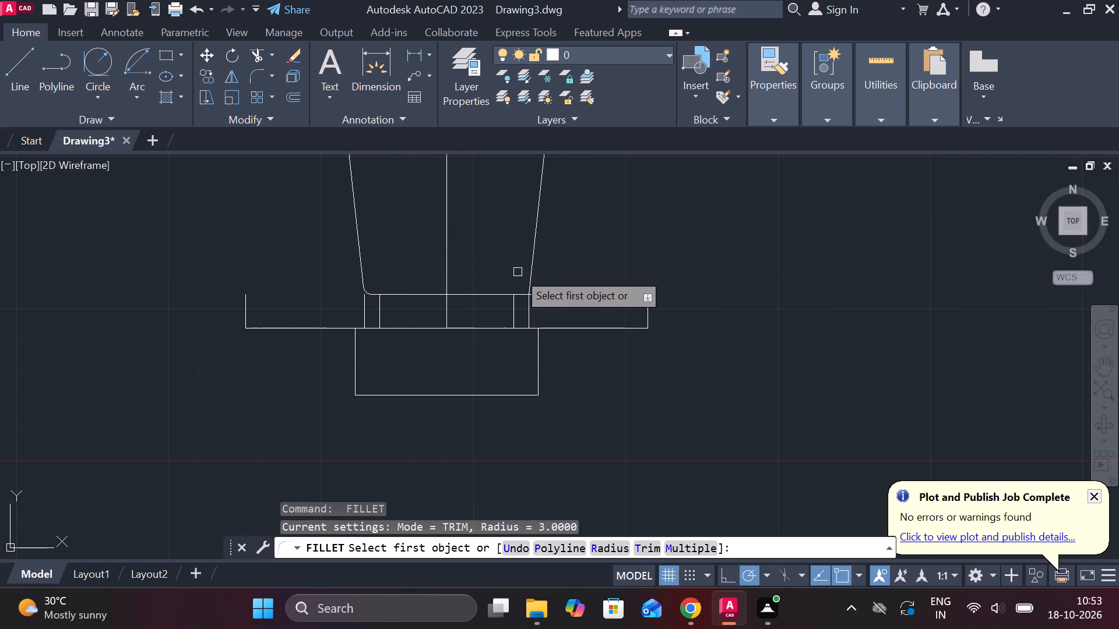
pyautogui.click(528, 274)
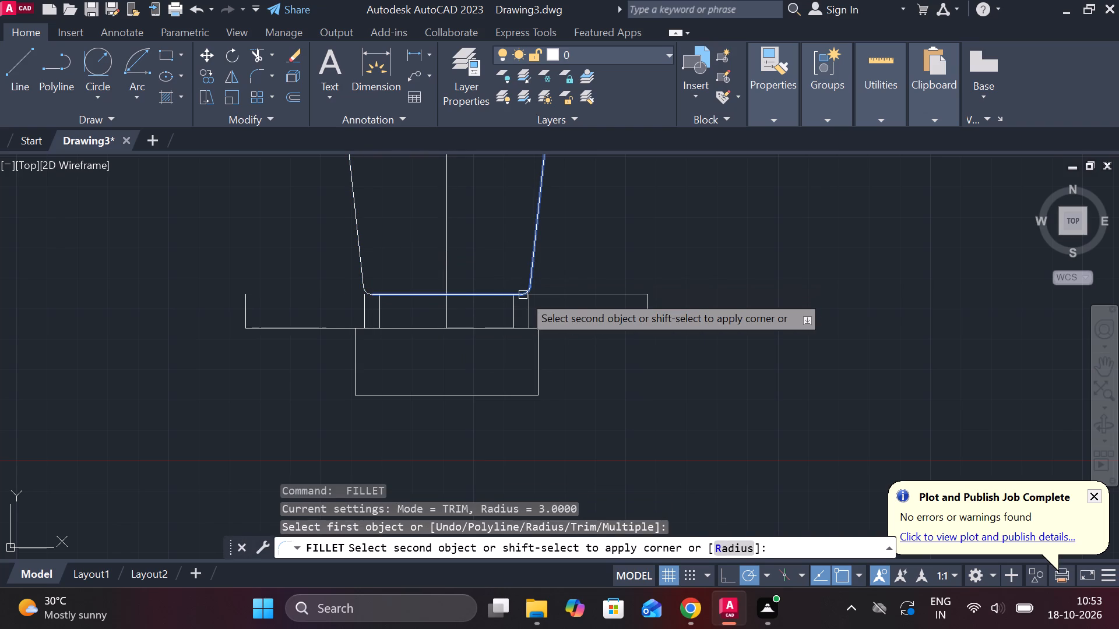
pyautogui.click(523, 295)
pyautogui.press('Escape')
# Extend the plate's two outer inner-vertical lines up to the fillet arcs at the base of the tapered body.
pyautogui.scroll(2, 320, 292)
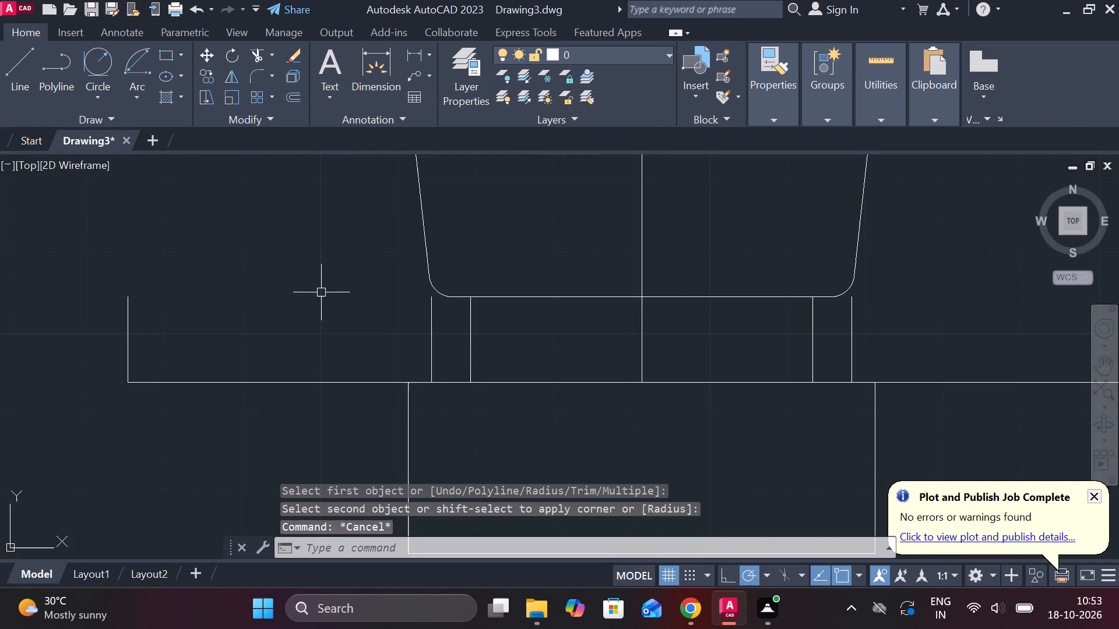
pyautogui.write('EX')
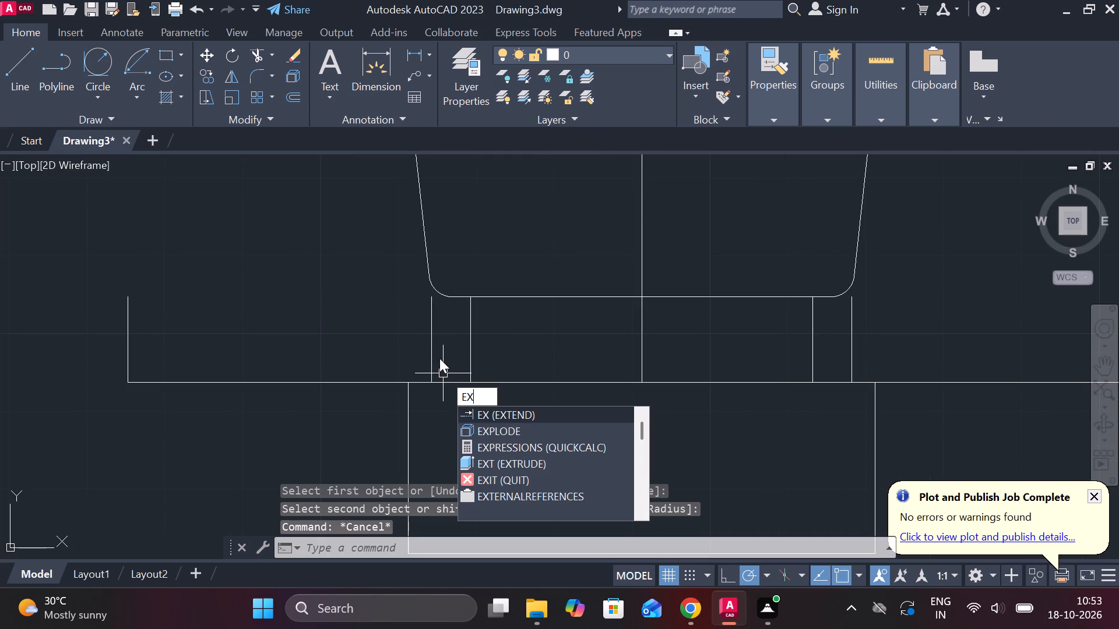
pyautogui.press('space')
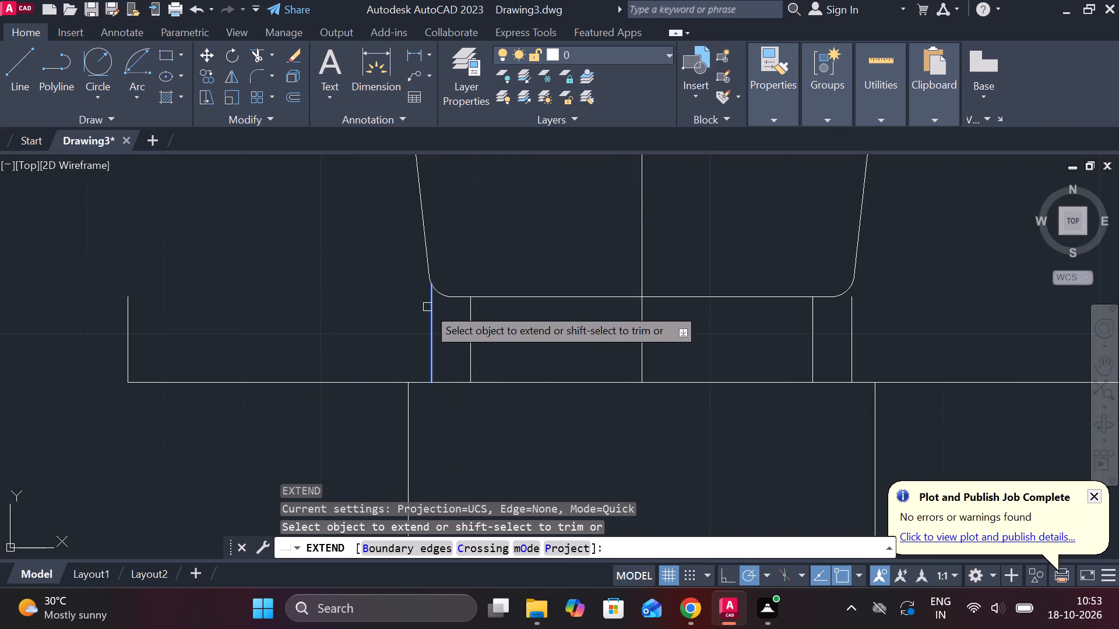
pyautogui.click(427, 307)
pyautogui.click(846, 327)
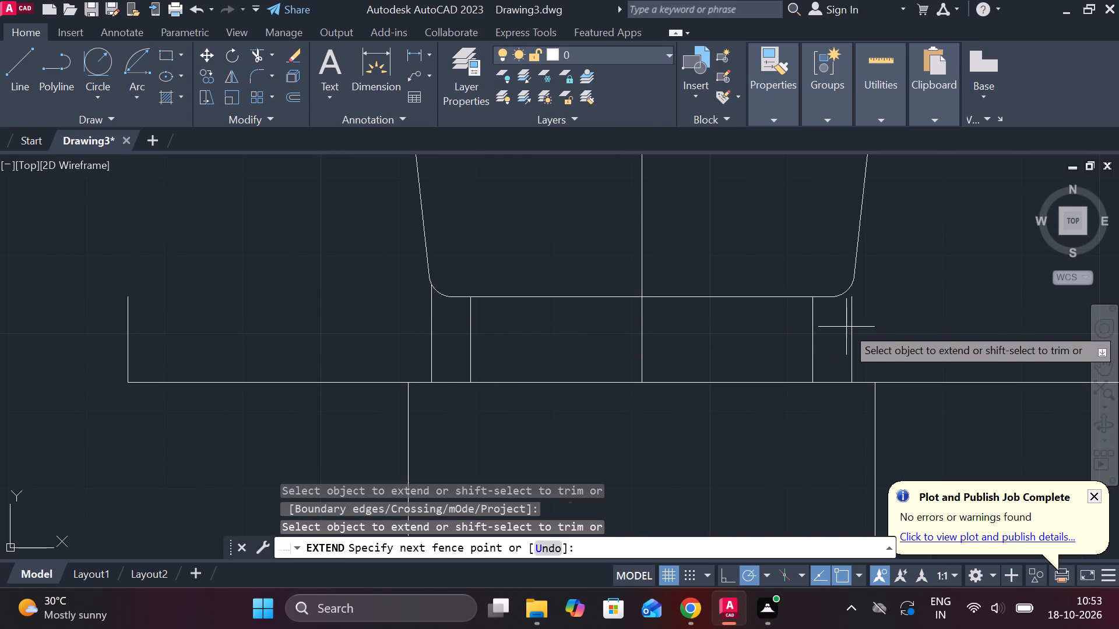
pyautogui.click(860, 319)
pyautogui.scroll(-1, 871, 309)
pyautogui.moveTo(910, 288); pyautogui.dragTo(801, 398, button='middle')
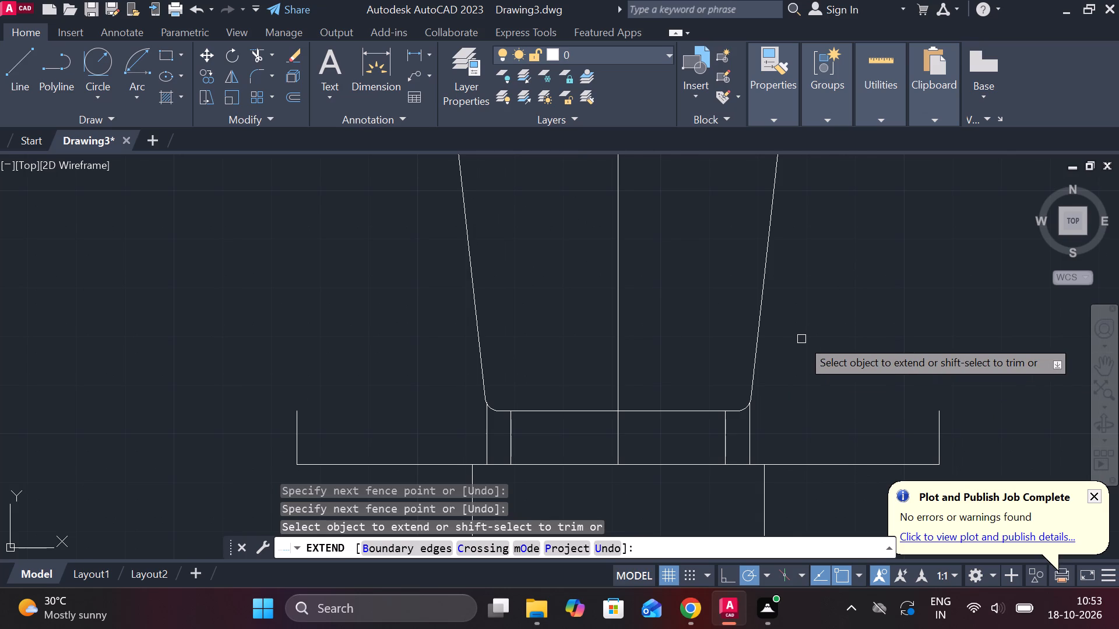
pyautogui.scroll(-2, 801, 339)
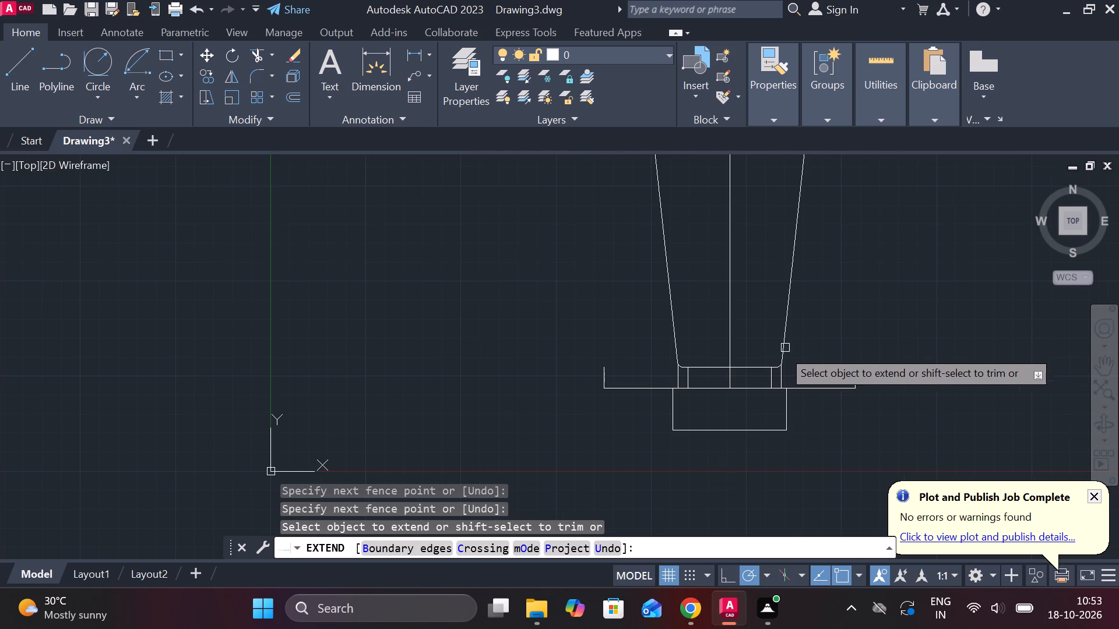
pyautogui.scroll(2, 724, 374)
pyautogui.click(647, 357)
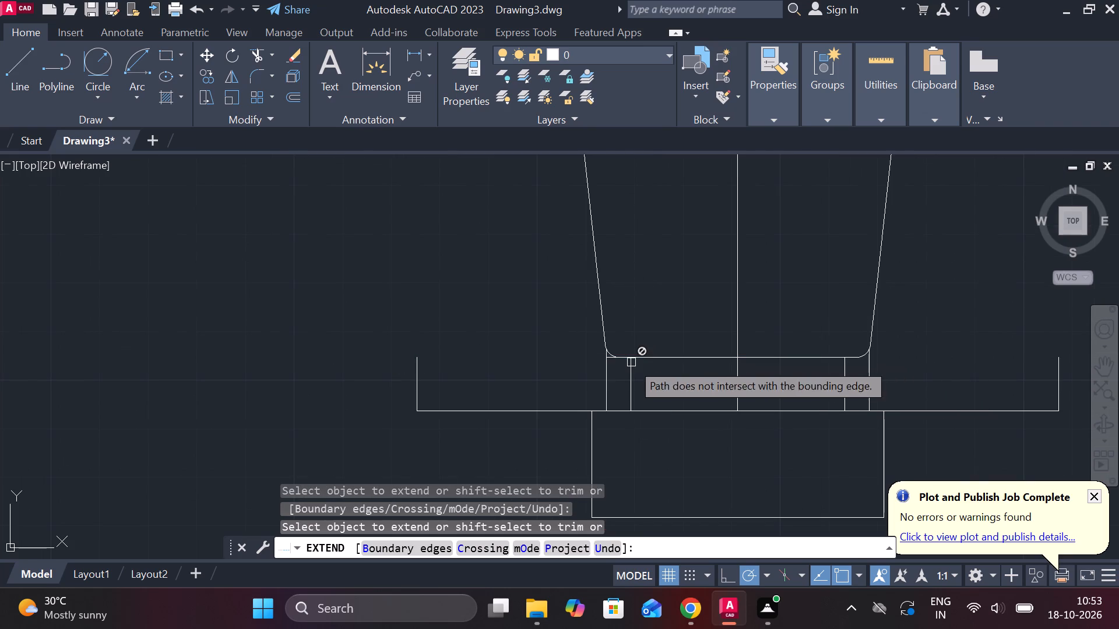
pyautogui.press('Escape')
# Trim the short leftover of the plate's top edge beneath the left fillet.
pyautogui.scroll(-1, 662, 305)
pyautogui.scroll(2, 807, 336)
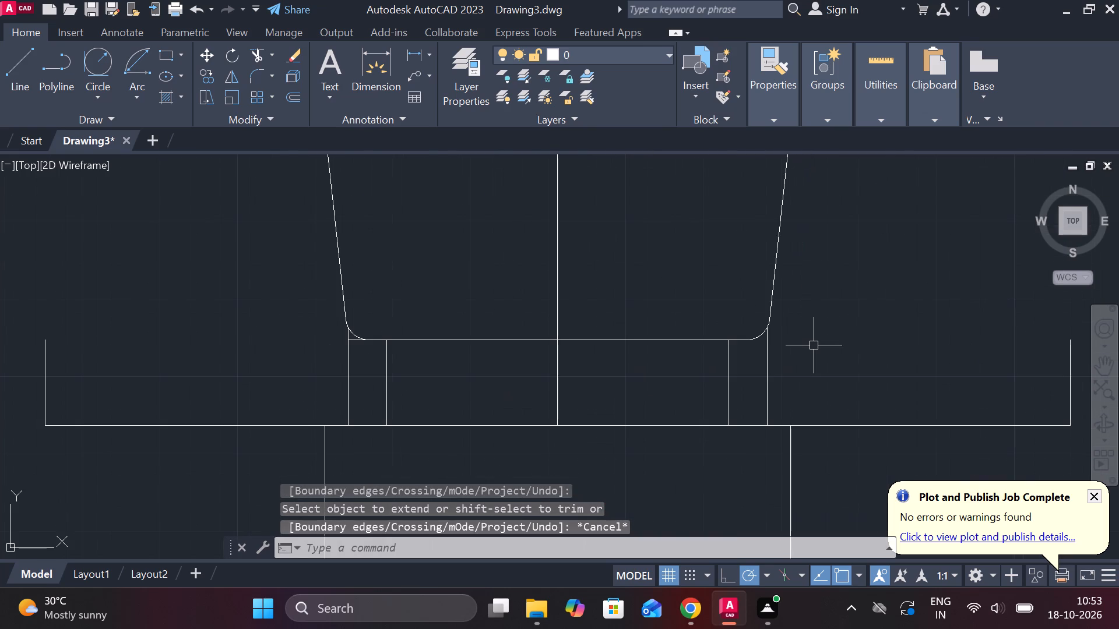
pyautogui.scroll(3, 358, 363)
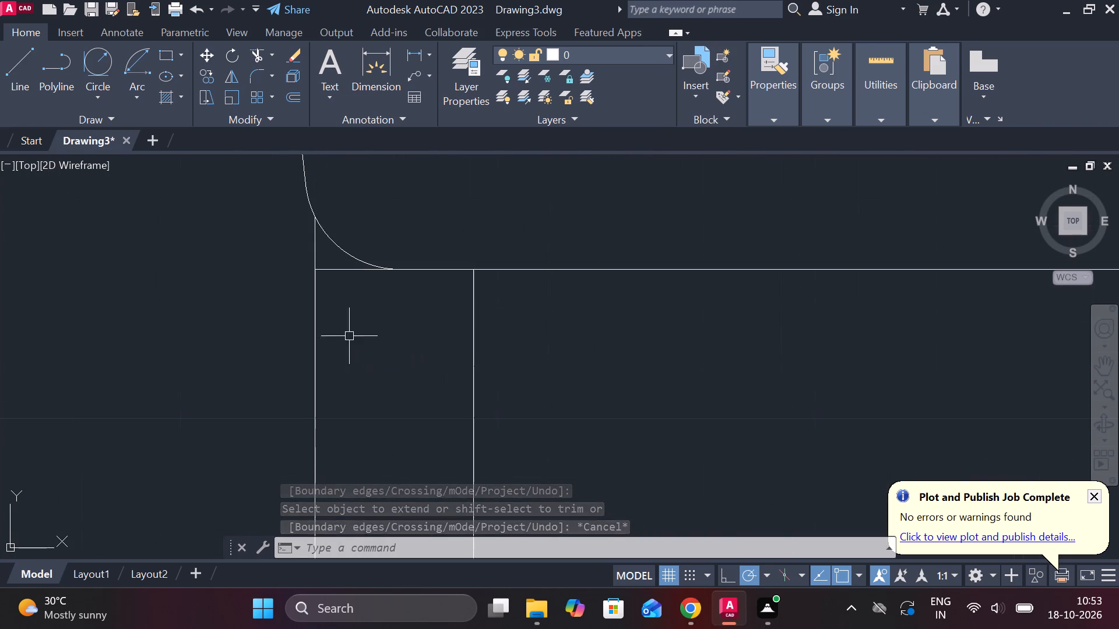
pyautogui.write('TR')
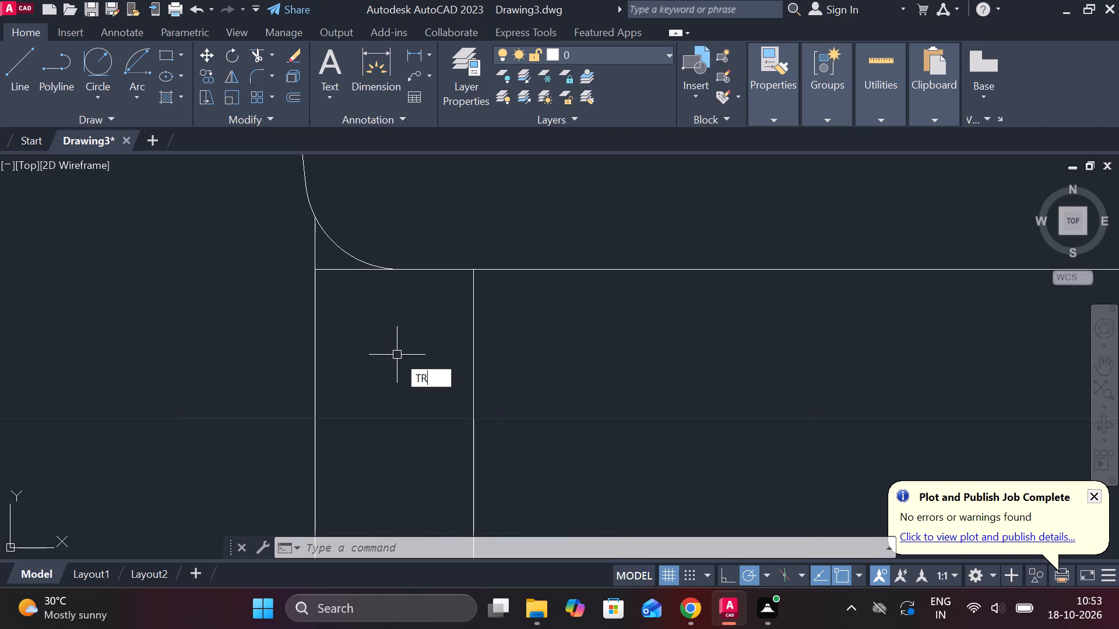
pyautogui.press('space')
pyautogui.click(344, 270)
pyautogui.scroll(-4, 336, 294)
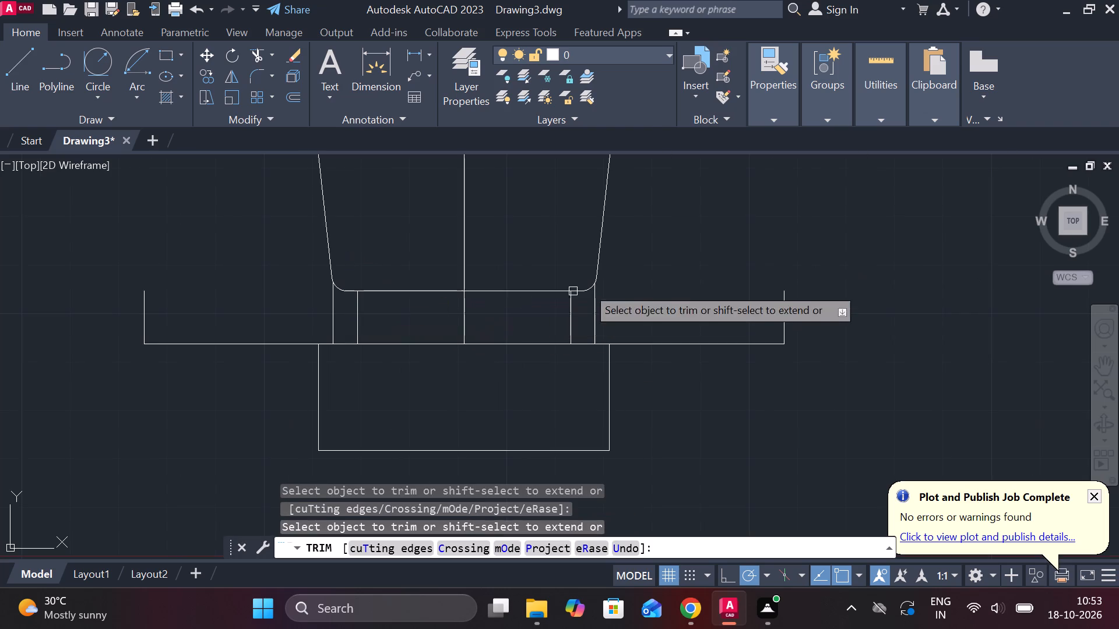
pyautogui.press('Escape')
# Stretch the lower ends of the two innermost vertical lines down to the bottom edge of the 60 by 22 block.
pyautogui.scroll(-2, 663, 273)
pyautogui.moveTo(687, 258); pyautogui.dragTo(698, 345, button='middle')
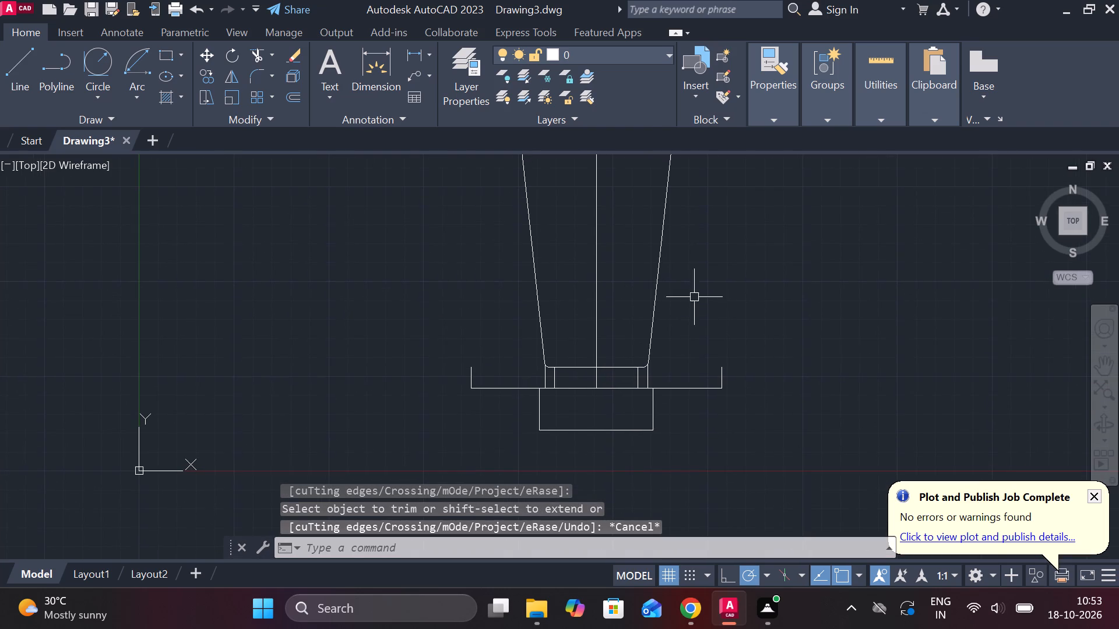
pyautogui.moveTo(652, 398); pyautogui.dragTo(643, 409, button='middle')
pyautogui.moveTo(727, 298); pyautogui.dragTo(687, 355, button='middle')
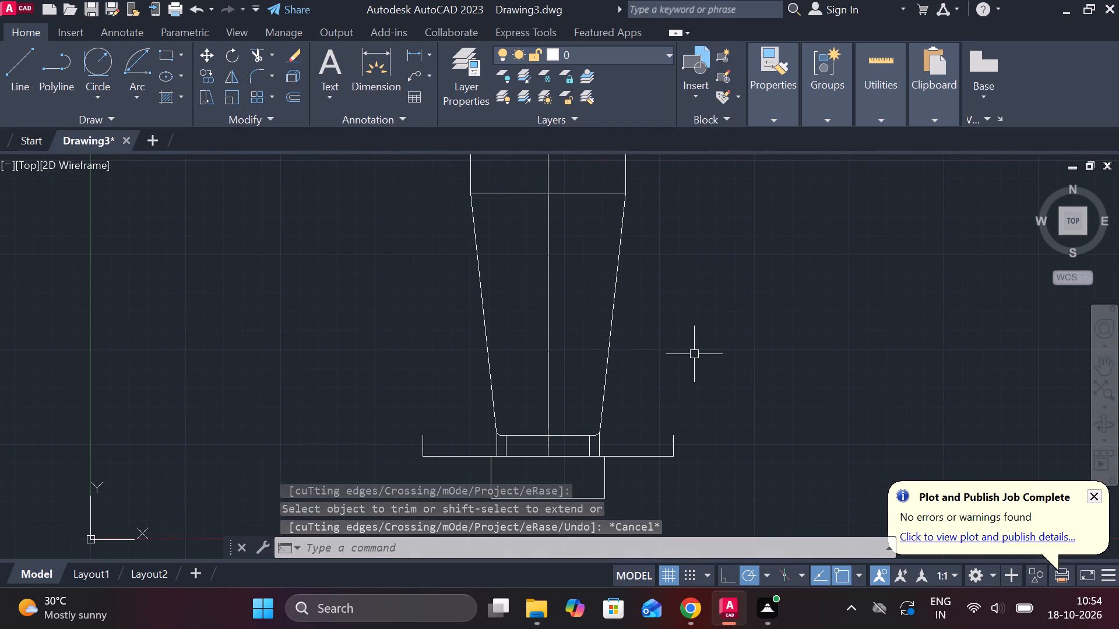
pyautogui.moveTo(689, 354); pyautogui.dragTo(675, 261, button='middle')
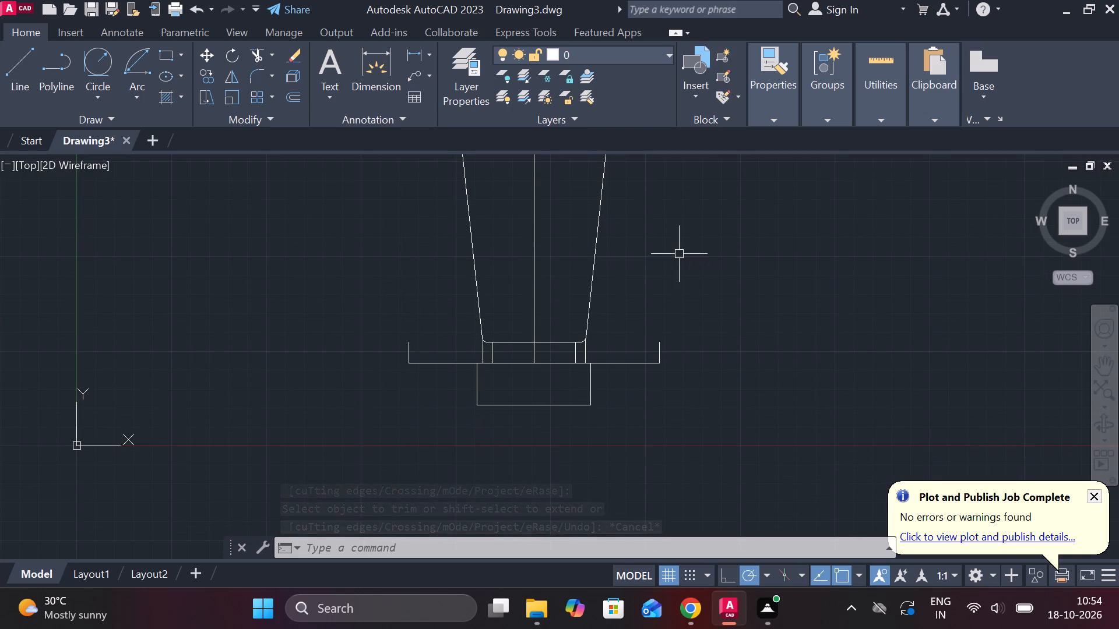
pyautogui.scroll(1, 523, 427)
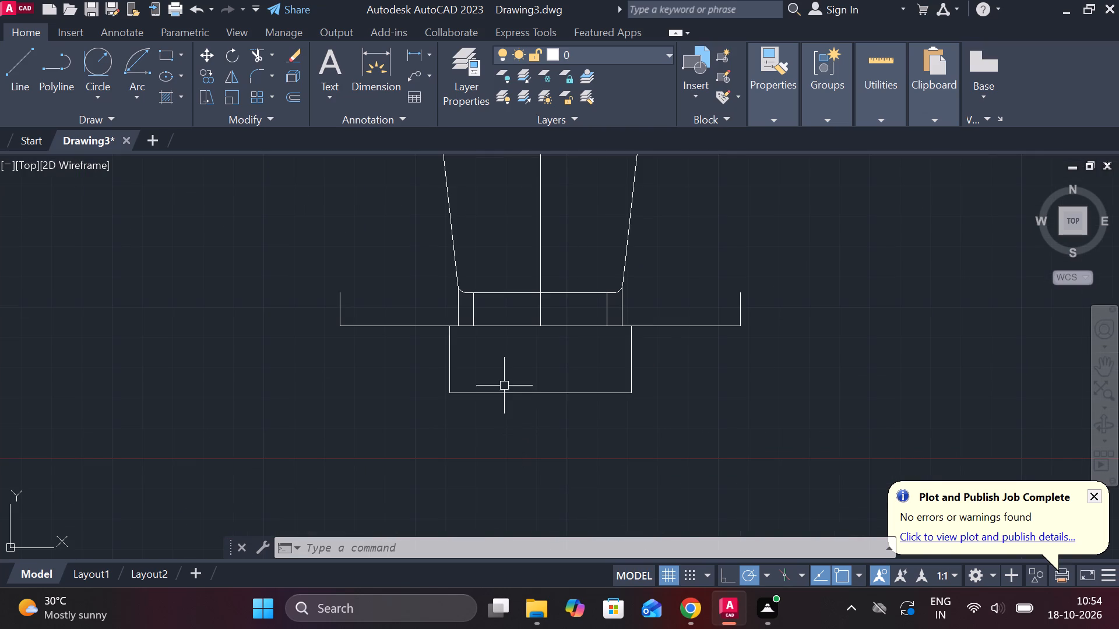
pyautogui.click(474, 306)
pyautogui.click(474, 327)
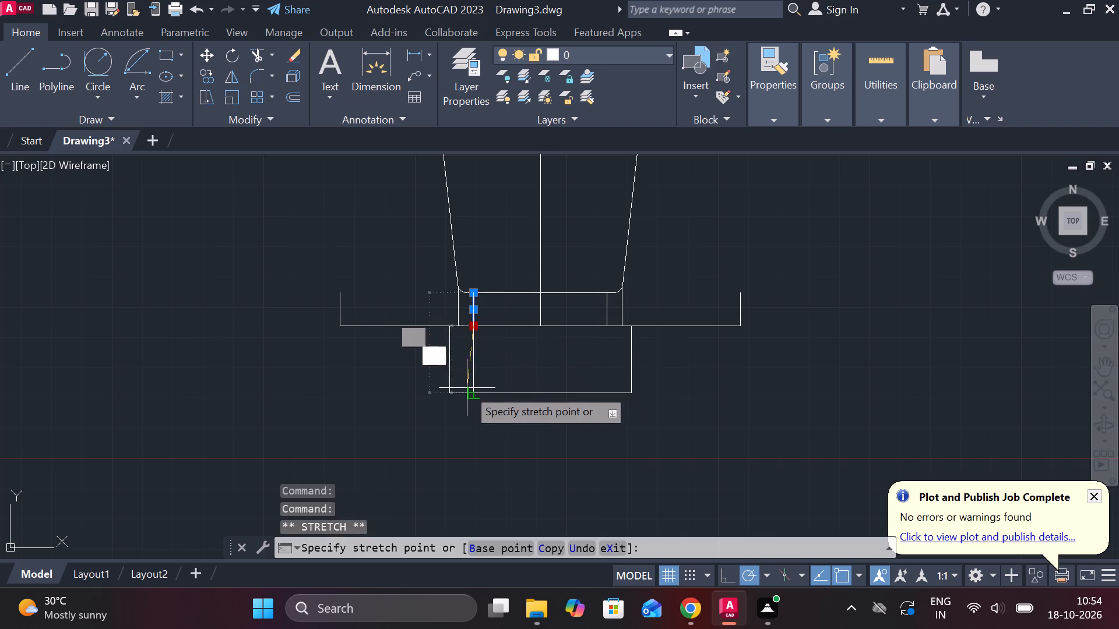
pyautogui.click(473, 389)
pyautogui.press('Escape')
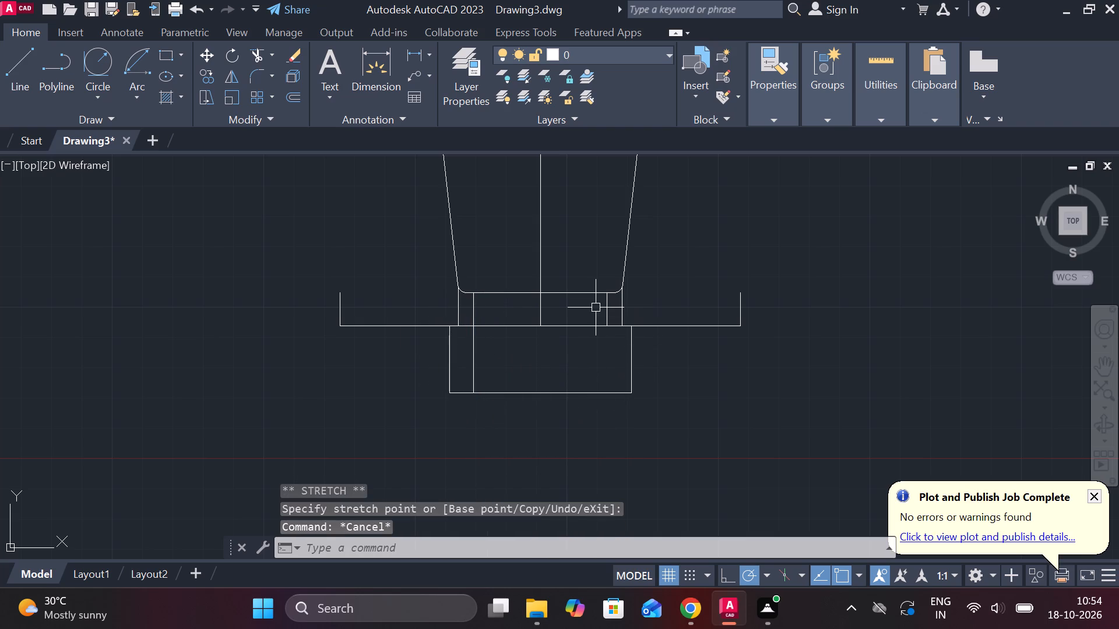
pyautogui.click(604, 305)
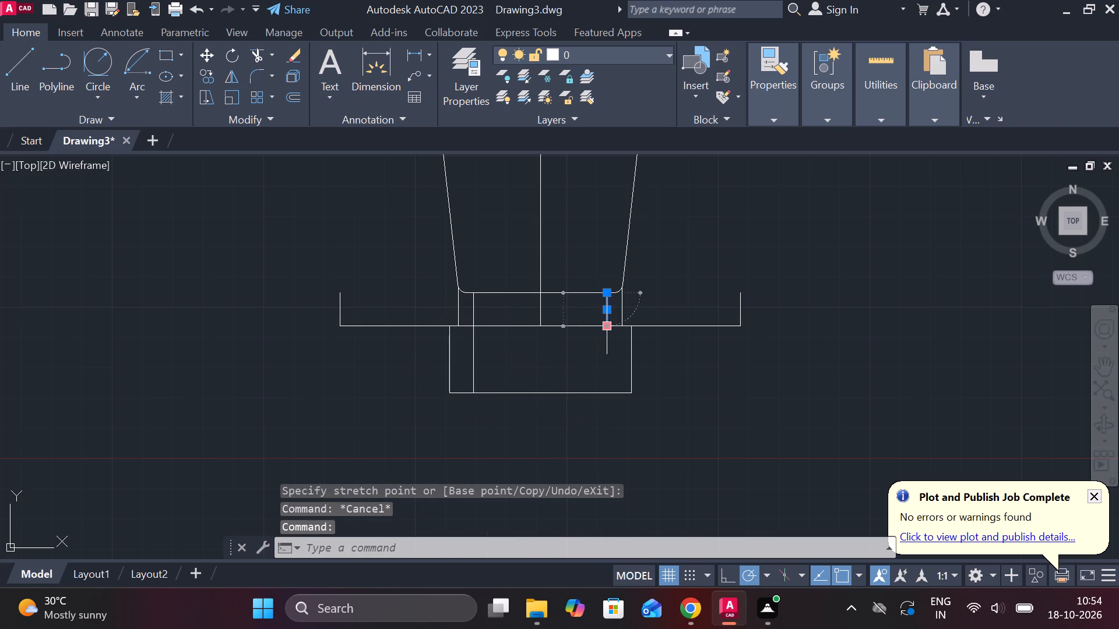
pyautogui.click(606, 328)
pyautogui.click(603, 402)
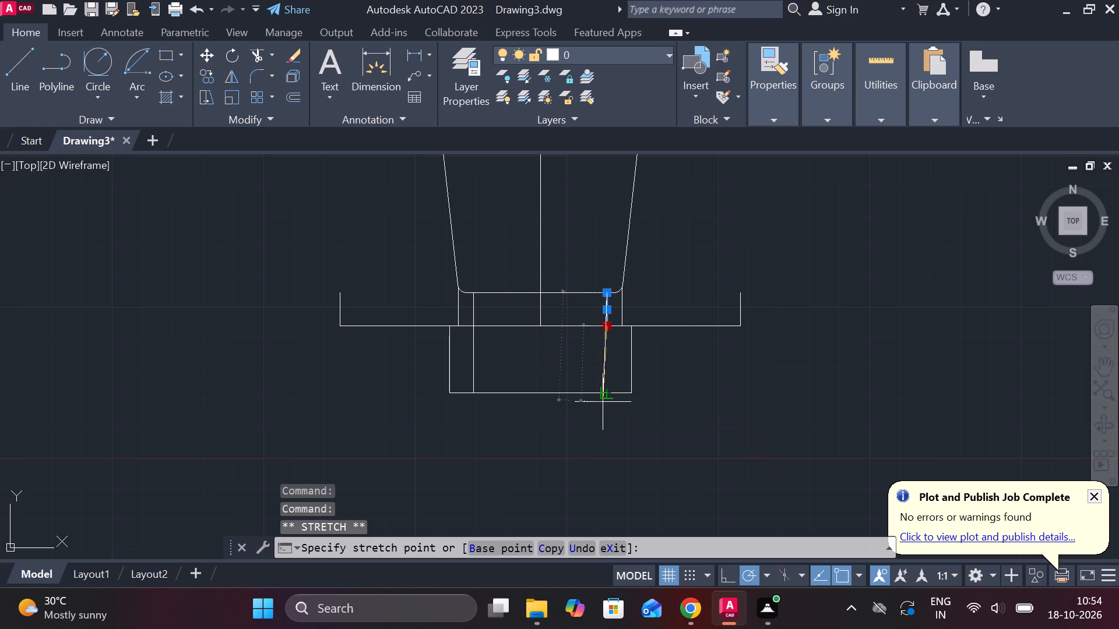
pyautogui.press('Escape')
# Trim the plate's bottom edge between the two innermost verticals, and the centreline below the plate's top edge.
pyautogui.write('TR')
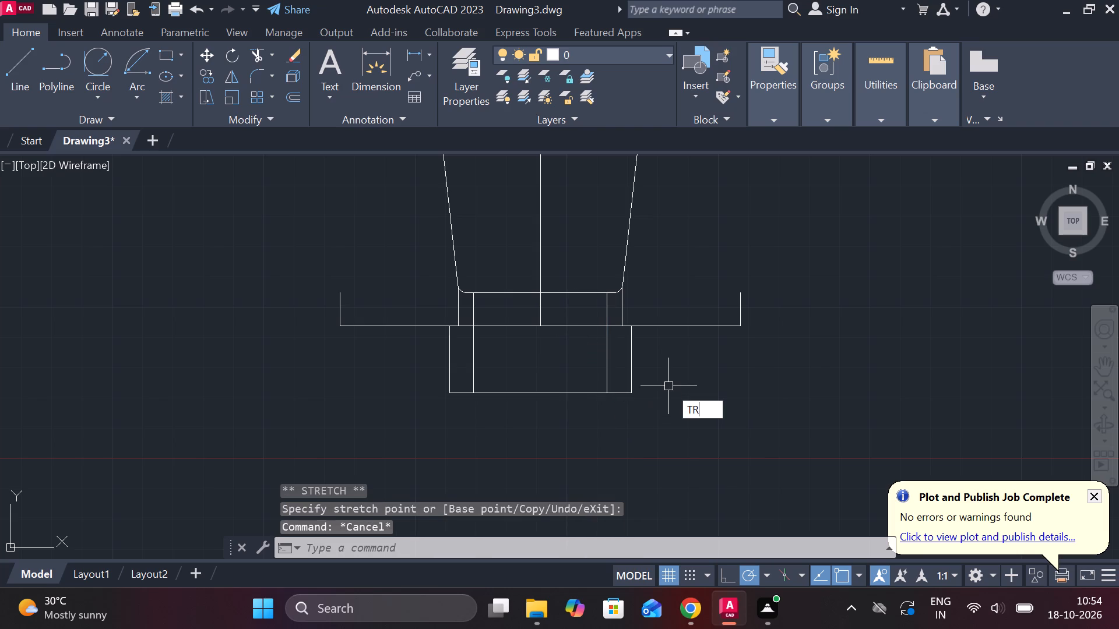
pyautogui.press('space')
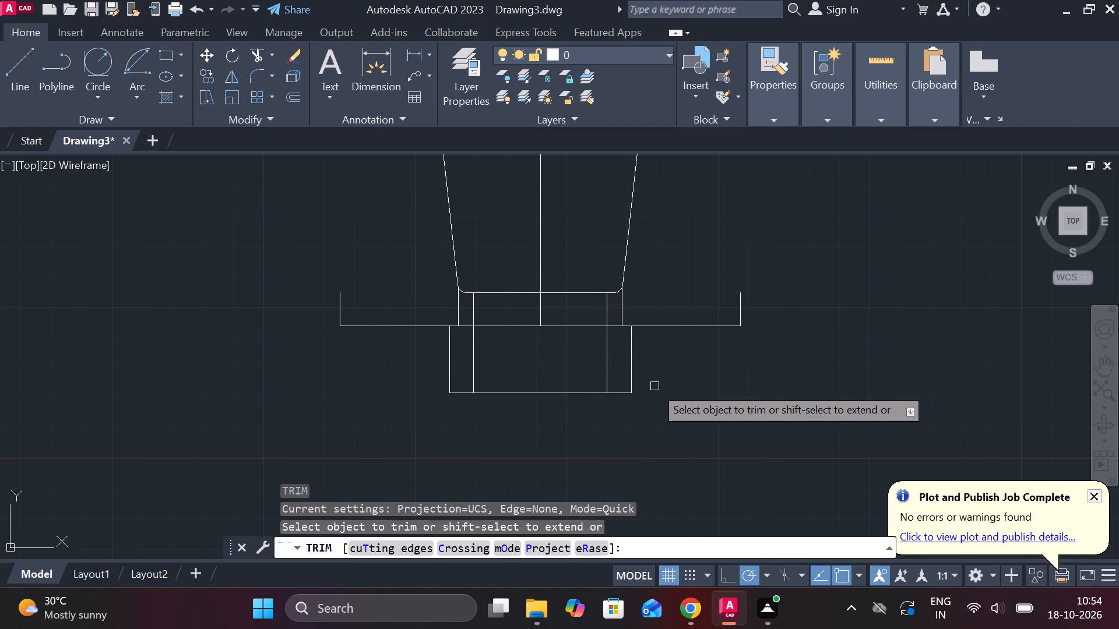
pyautogui.click(490, 327)
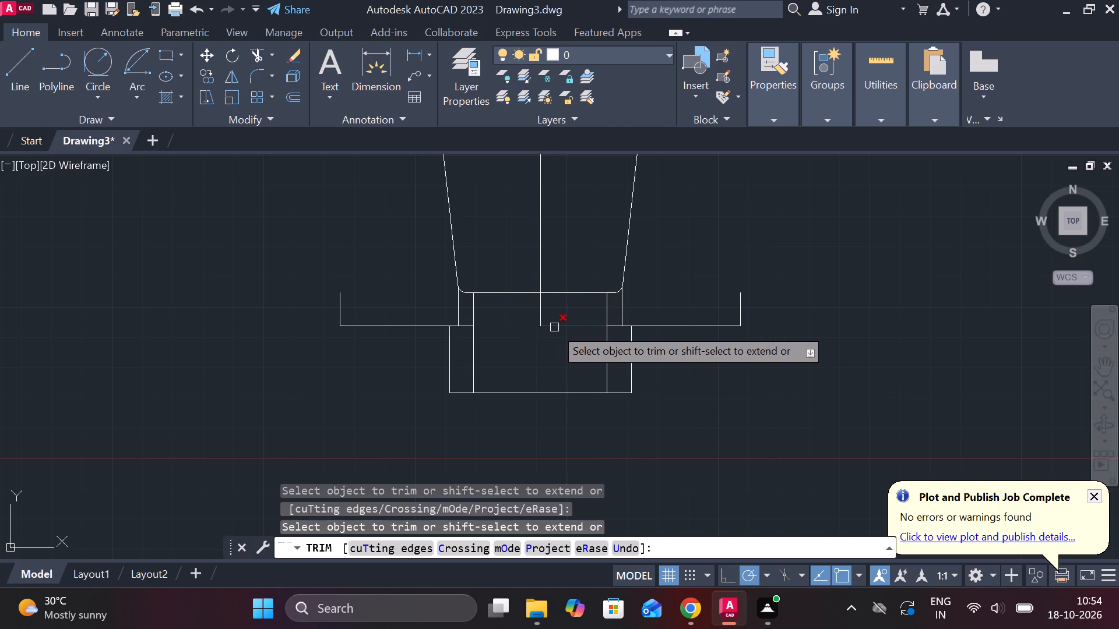
pyautogui.click(554, 327)
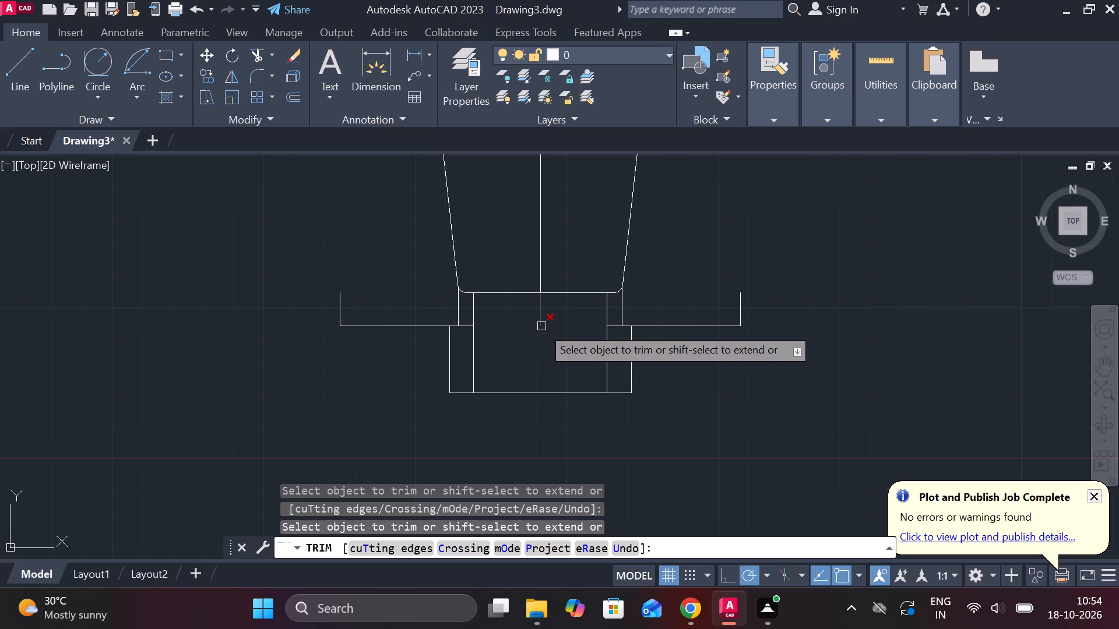
pyautogui.click(541, 326)
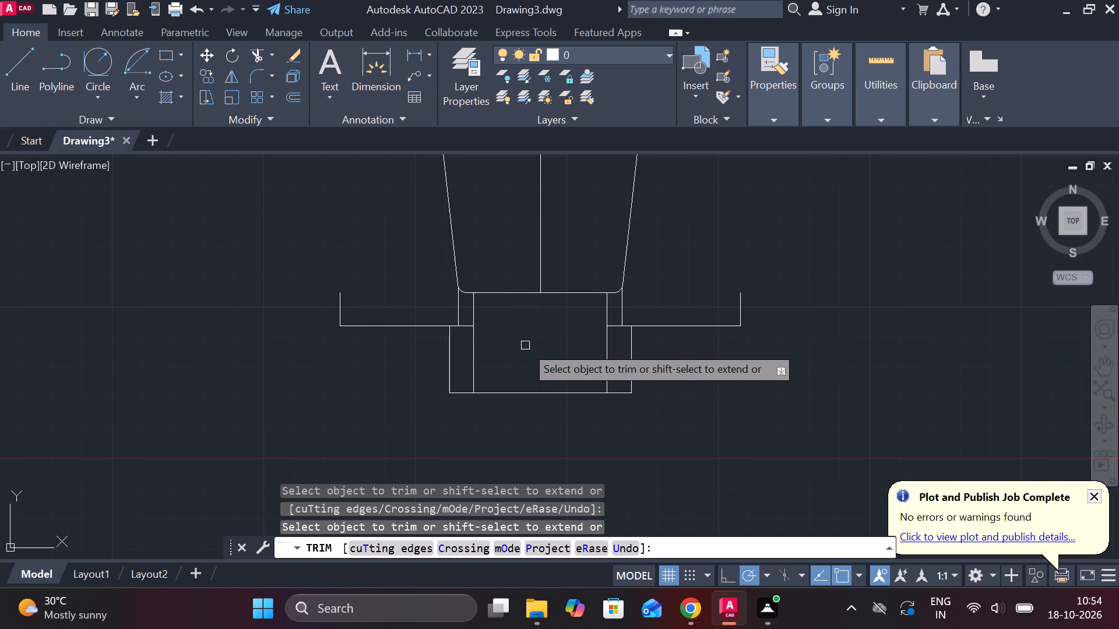
# Trim the remaining pieces of the plate's bottom edge between the innermost verticals and the lower block's sides.
pyautogui.scroll(2, 521, 345)
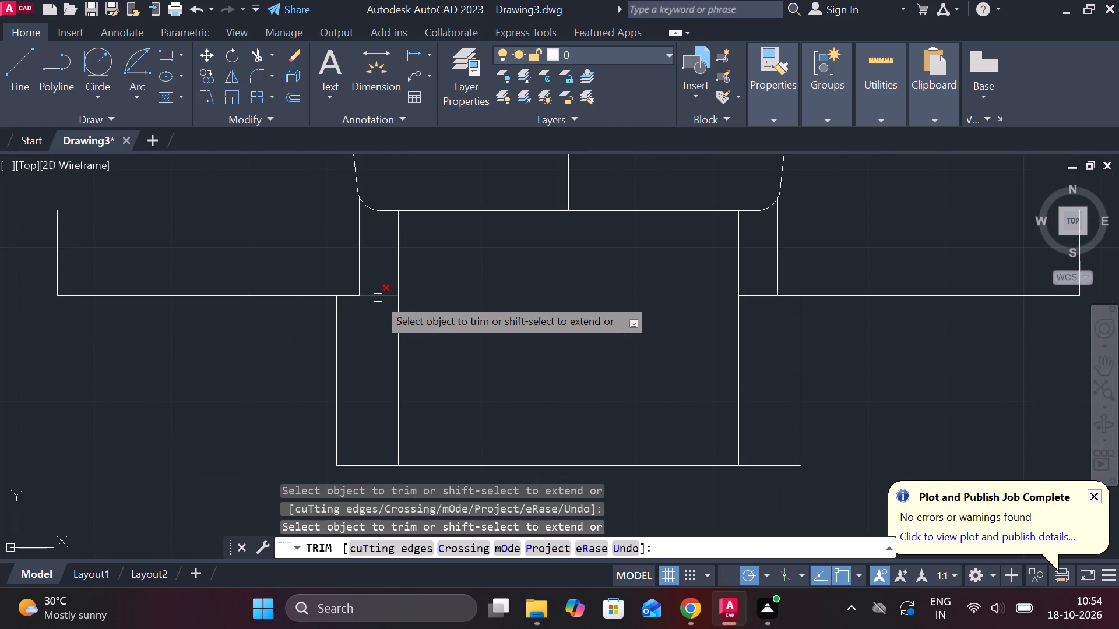
pyautogui.click(378, 298)
pyautogui.click(345, 298)
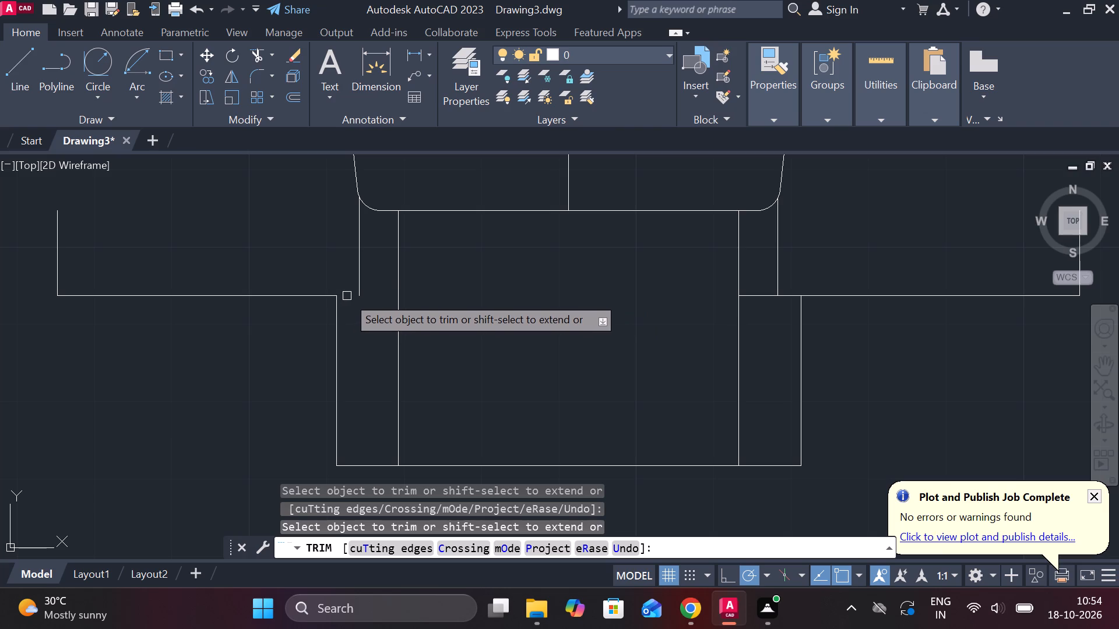
pyautogui.click(761, 294)
pyautogui.click(789, 295)
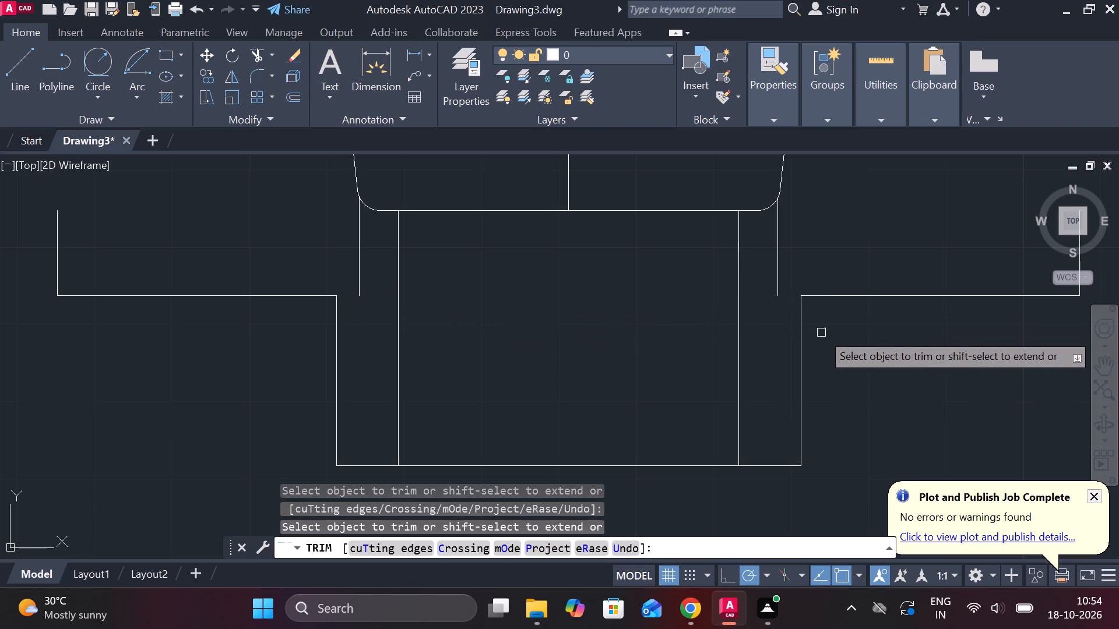
pyautogui.scroll(-2, 822, 333)
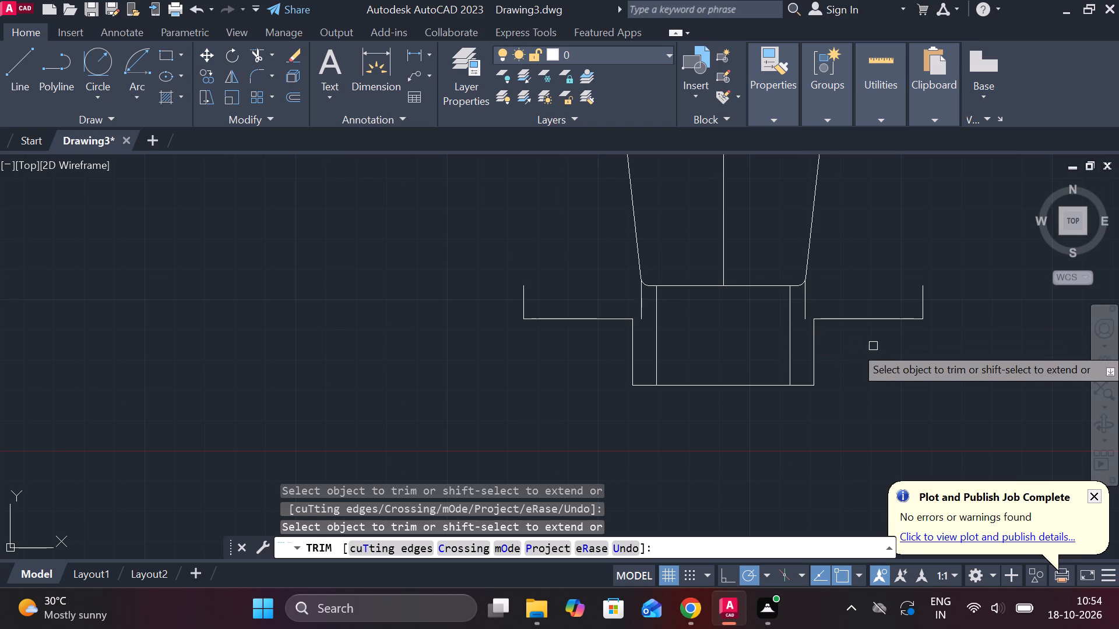
pyautogui.press('Escape')
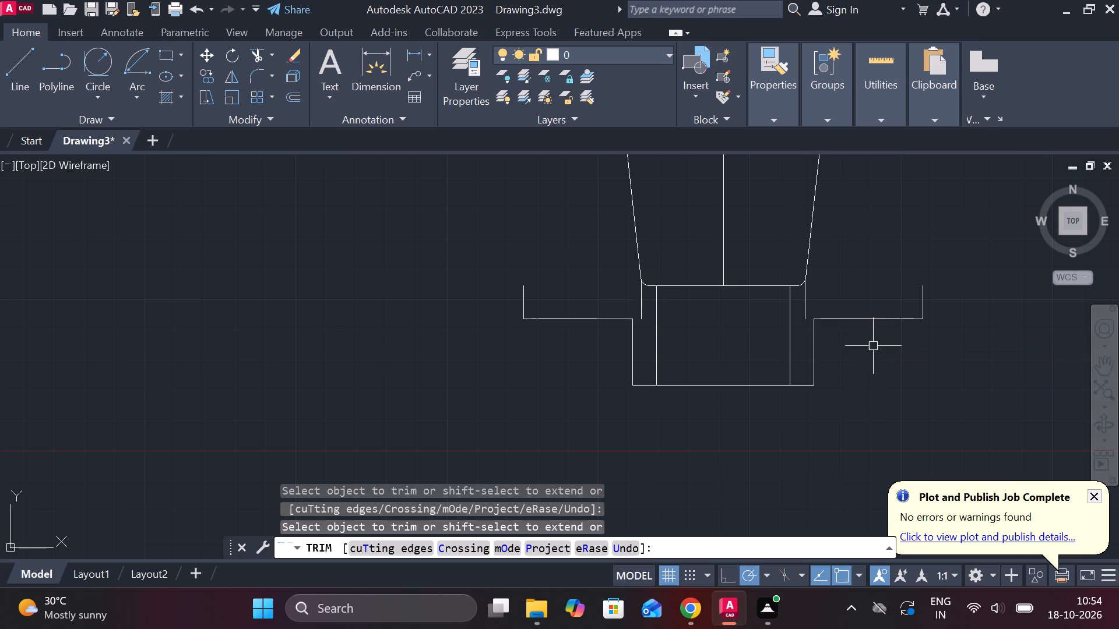
# Offset the vertical centreline of the tapered body to the left by 32.
pyautogui.moveTo(863, 346); pyautogui.dragTo(830, 350, button='middle')
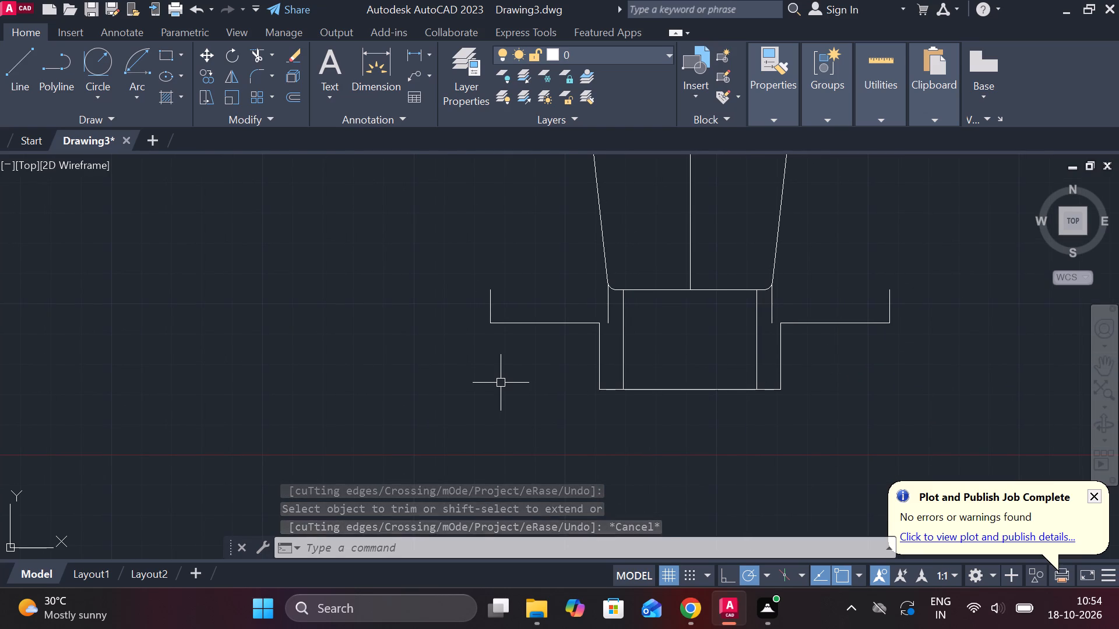
pyautogui.moveTo(501, 383); pyautogui.dragTo(501, 395, button='middle')
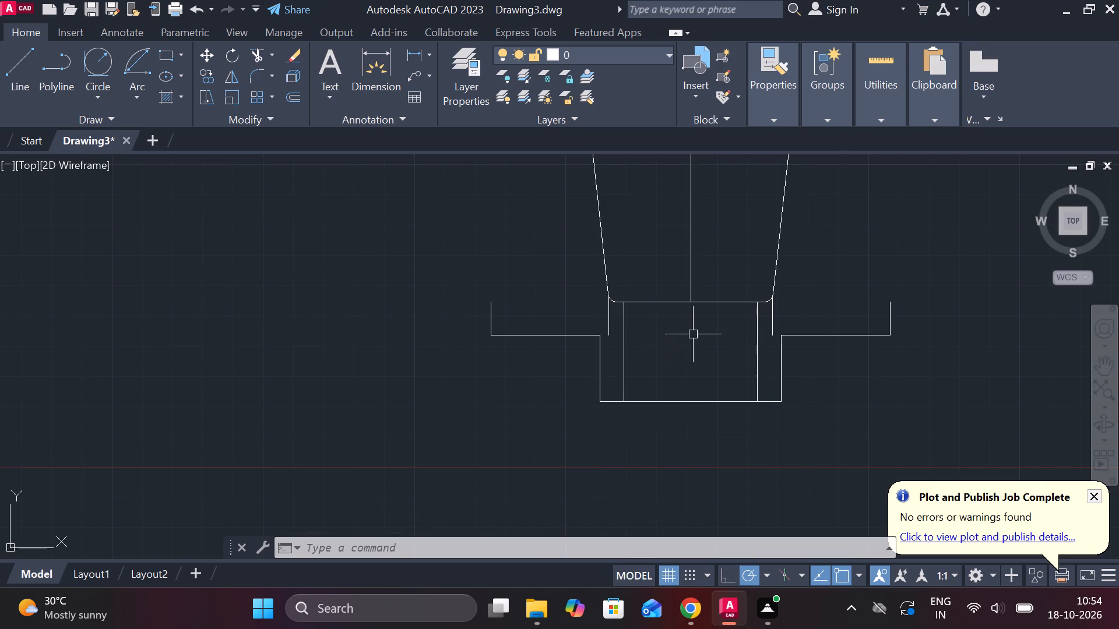
pyautogui.click(690, 291)
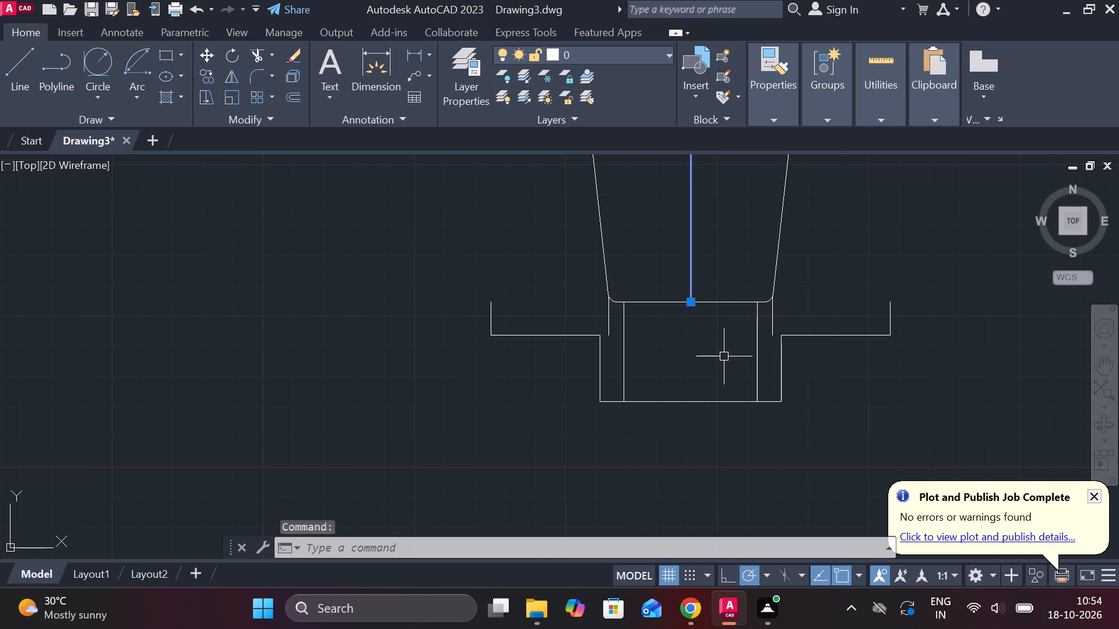
pyautogui.press('o')
pyautogui.press('Return')
pyautogui.press('Return')
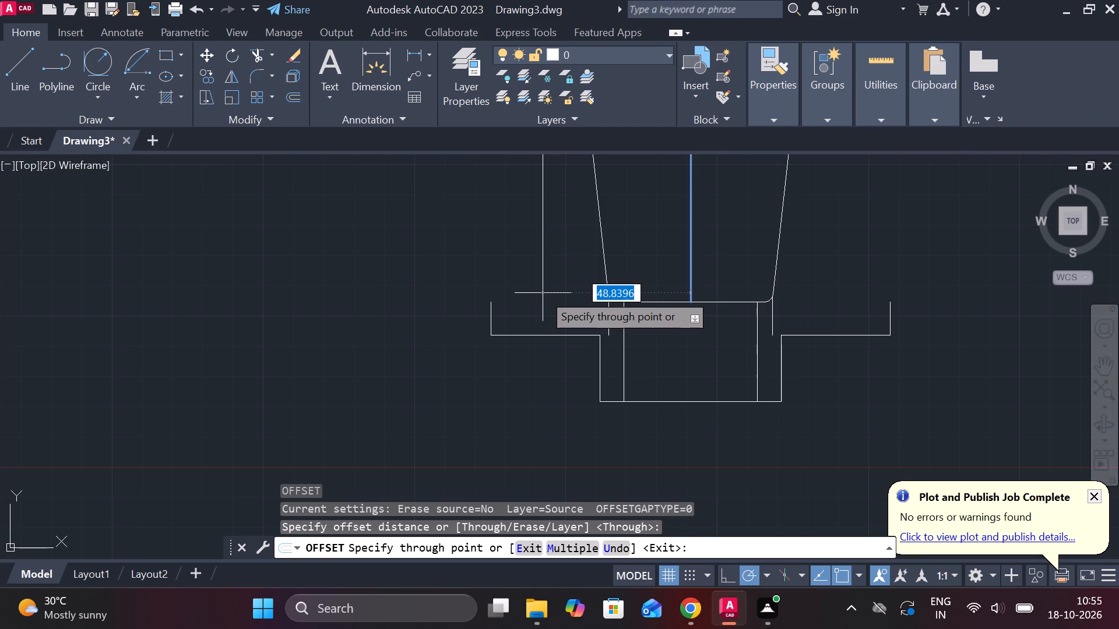
pyautogui.write('32')
pyautogui.press('space')
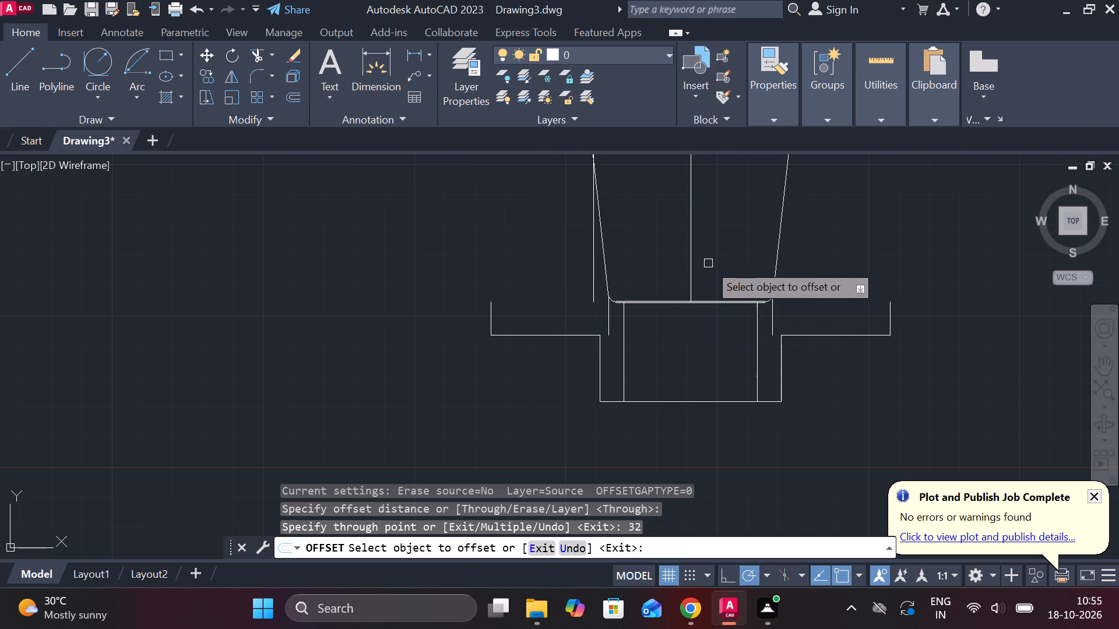
# Offset the vertical centreline of the tapered body to the right by 32.
pyautogui.click(691, 257)
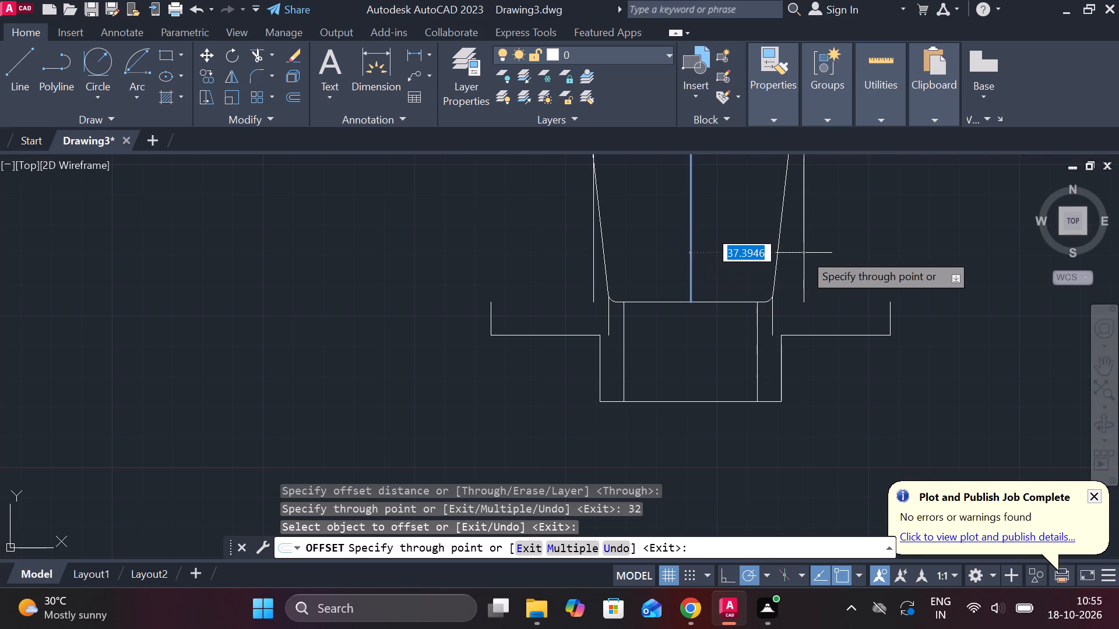
pyautogui.write('32')
pyautogui.press('space')
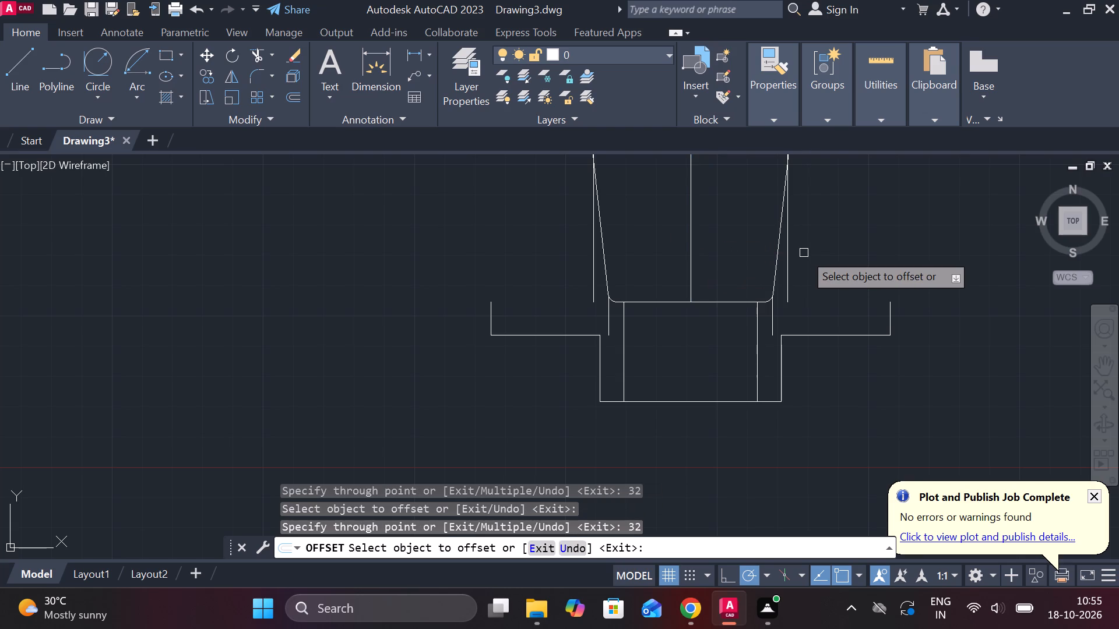
pyautogui.press('Escape')
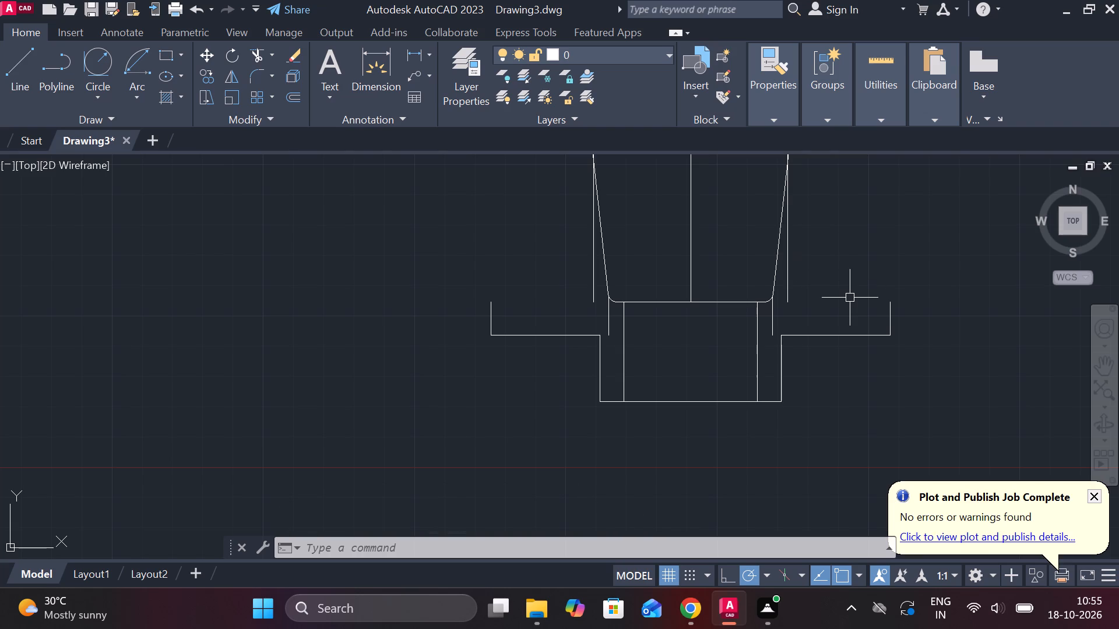
# Draw the plate's top edge on both sides, joining each outer end of the plate to the nearer 32-offset vertical.
pyautogui.press('l')
pyautogui.press('Return')
pyautogui.click(488, 303)
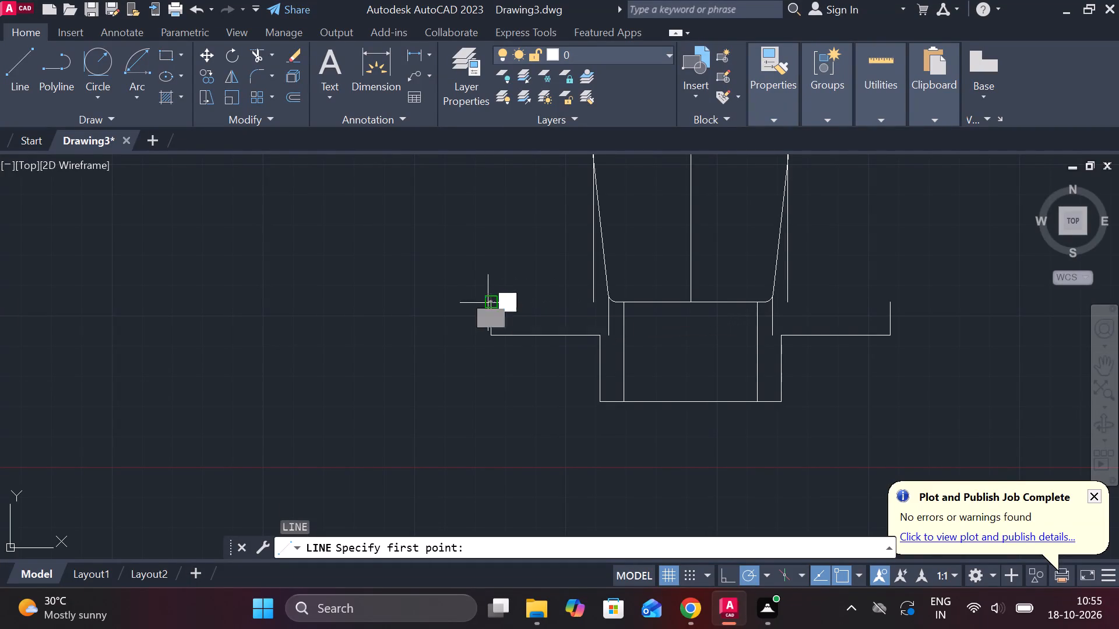
pyautogui.click(590, 304)
pyautogui.press('Escape')
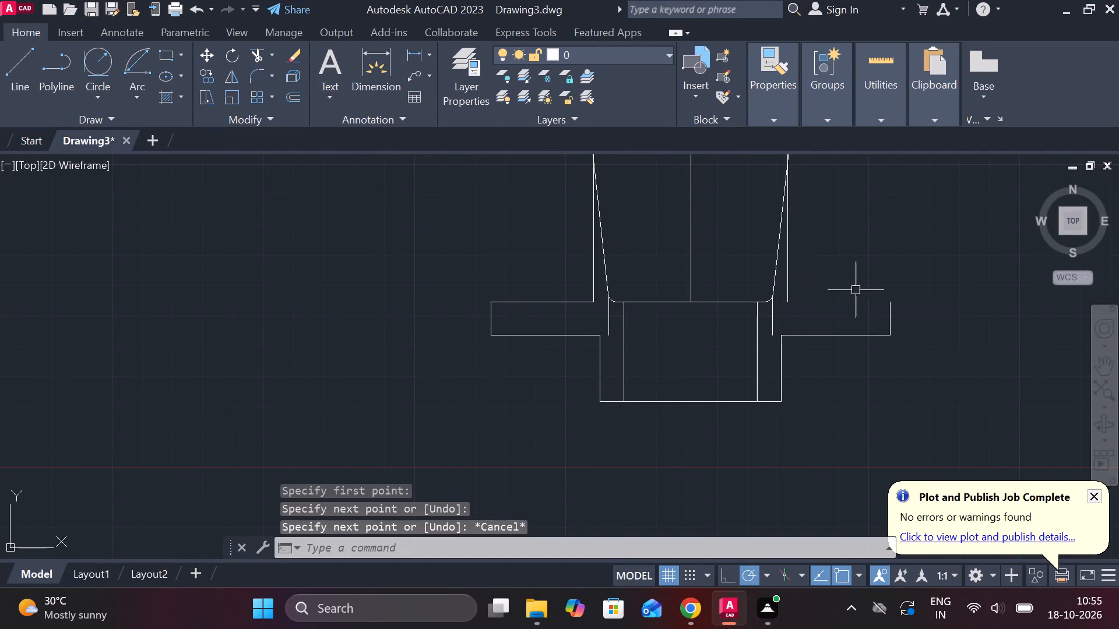
pyautogui.press('space')
pyautogui.click(790, 301)
pyautogui.click(891, 296)
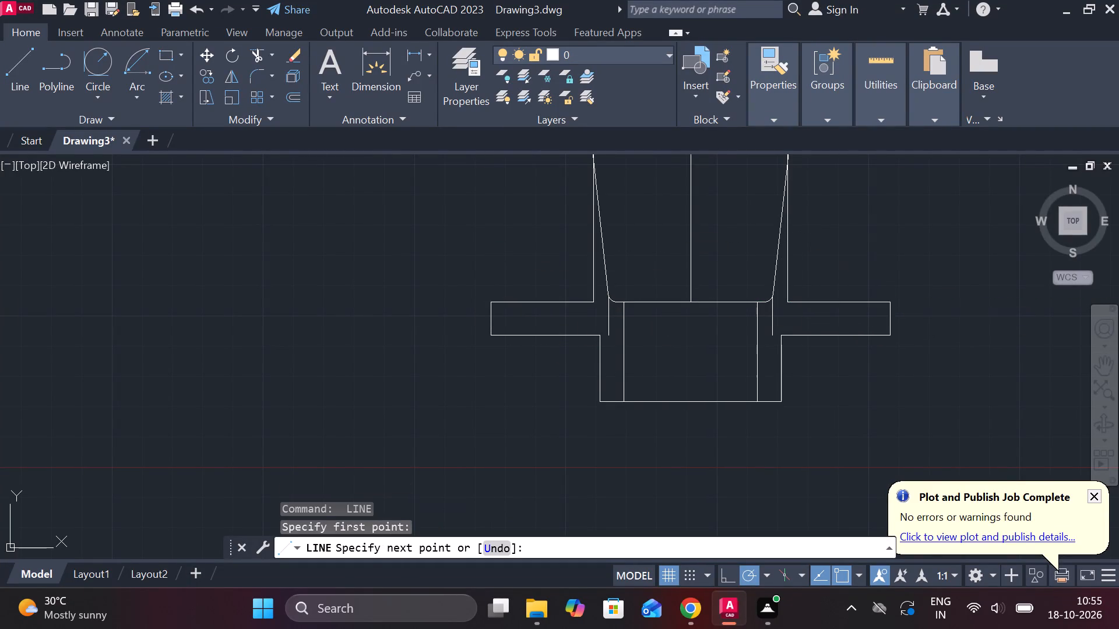
pyautogui.press('Escape')
# Trim away the vertical centreline below the 82 by 24 top block.
pyautogui.moveTo(963, 276); pyautogui.dragTo(796, 355, button='middle')
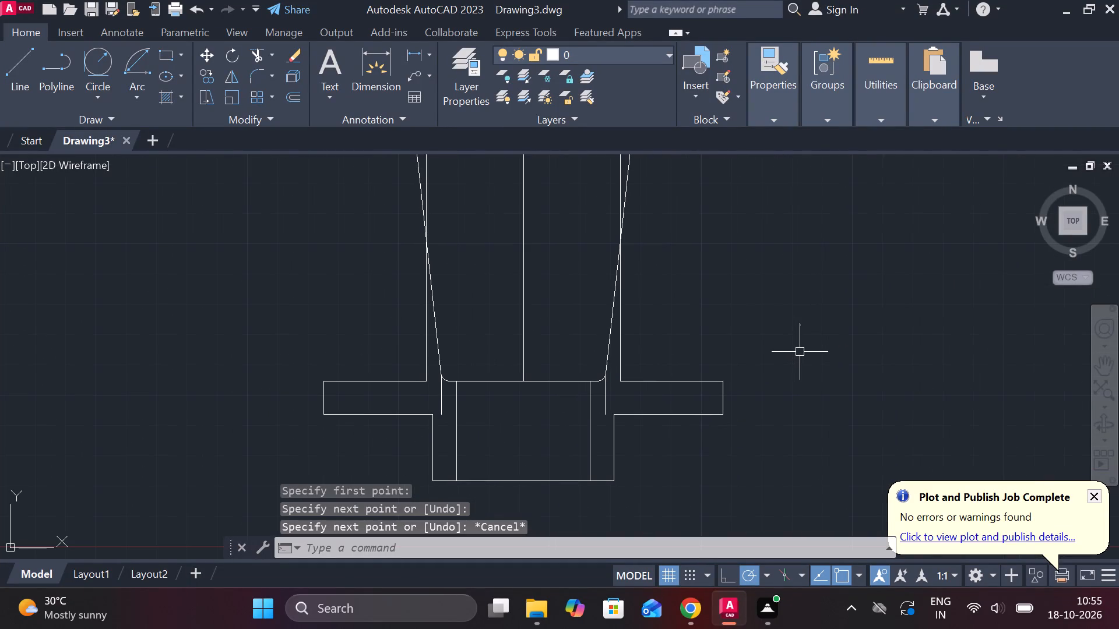
pyautogui.scroll(-1, 769, 286)
pyautogui.moveTo(755, 292); pyautogui.dragTo(728, 365, button='middle')
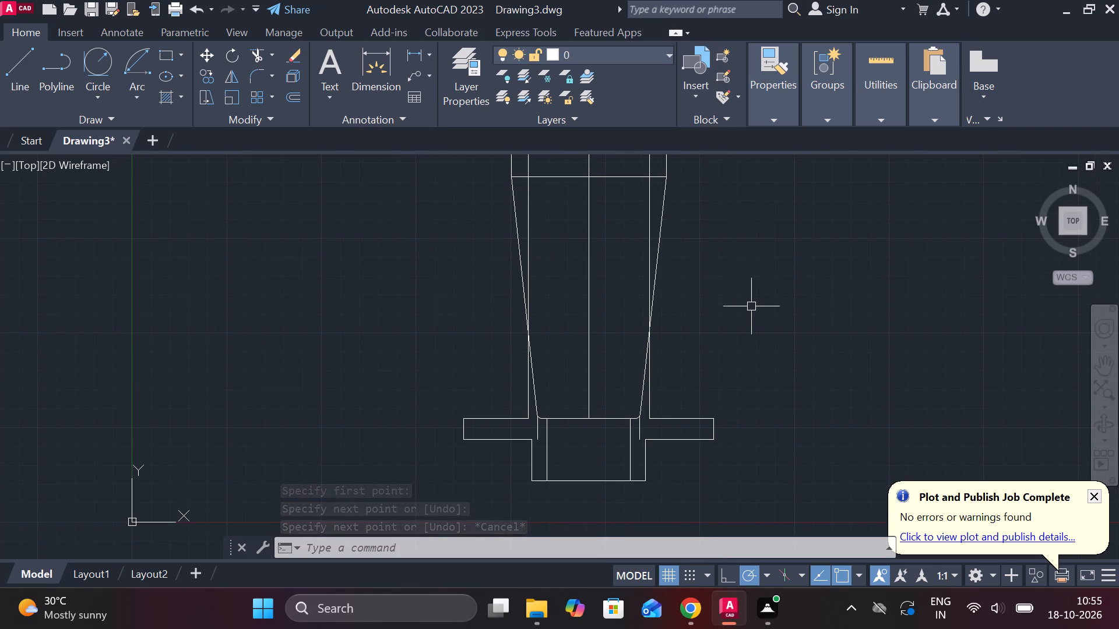
pyautogui.moveTo(765, 289); pyautogui.dragTo(737, 333, button='middle')
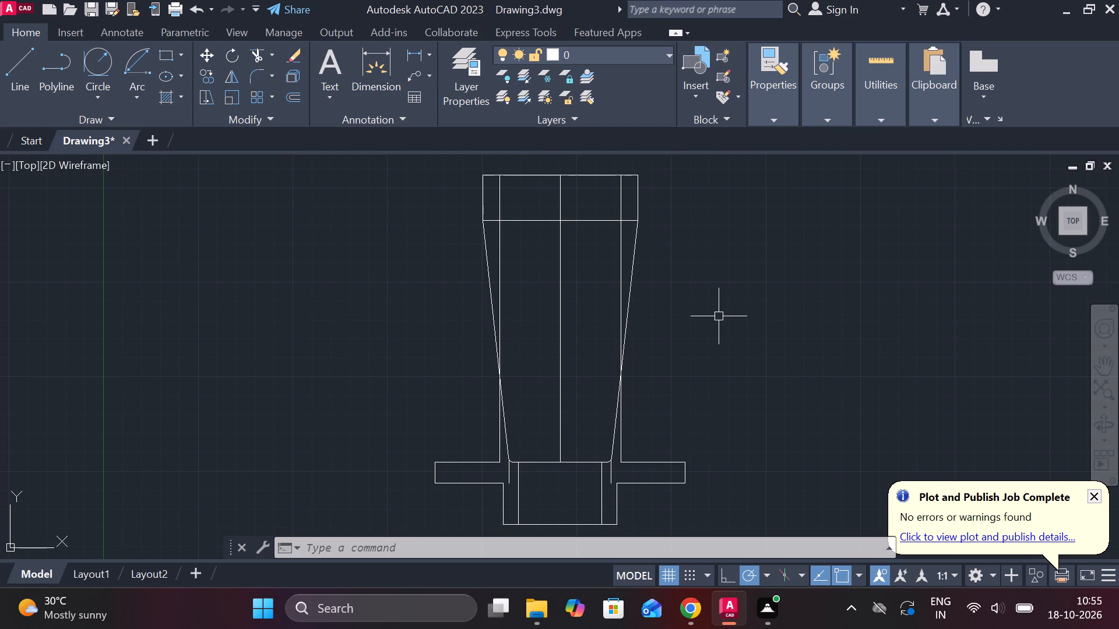
pyautogui.moveTo(719, 317); pyautogui.dragTo(701, 363, button='middle')
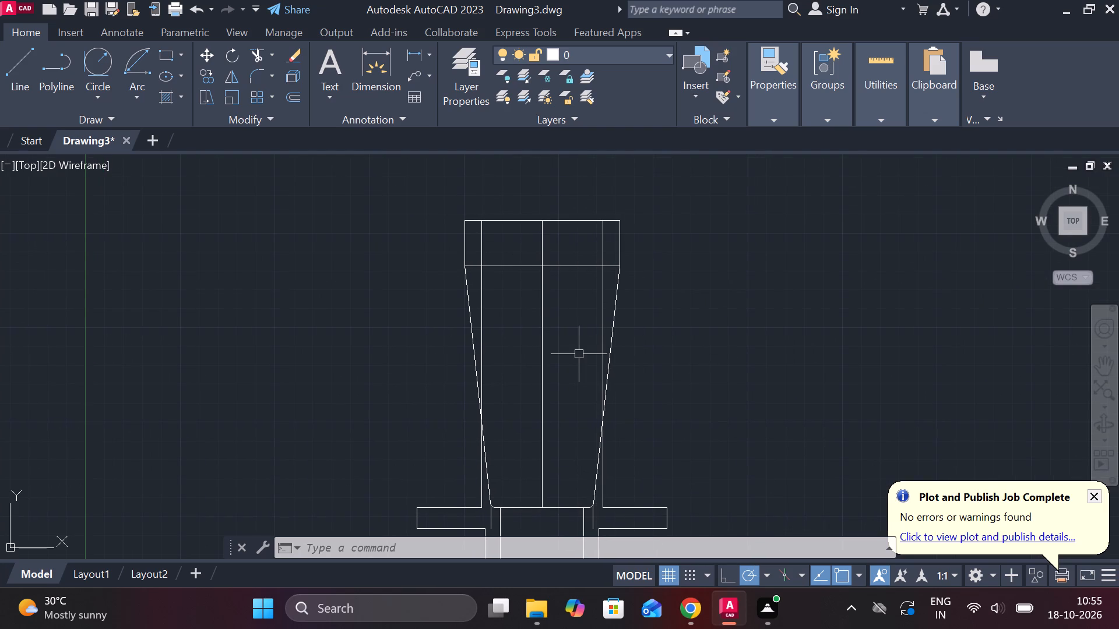
pyautogui.write('TR')
pyautogui.press('space')
pyautogui.click(543, 287)
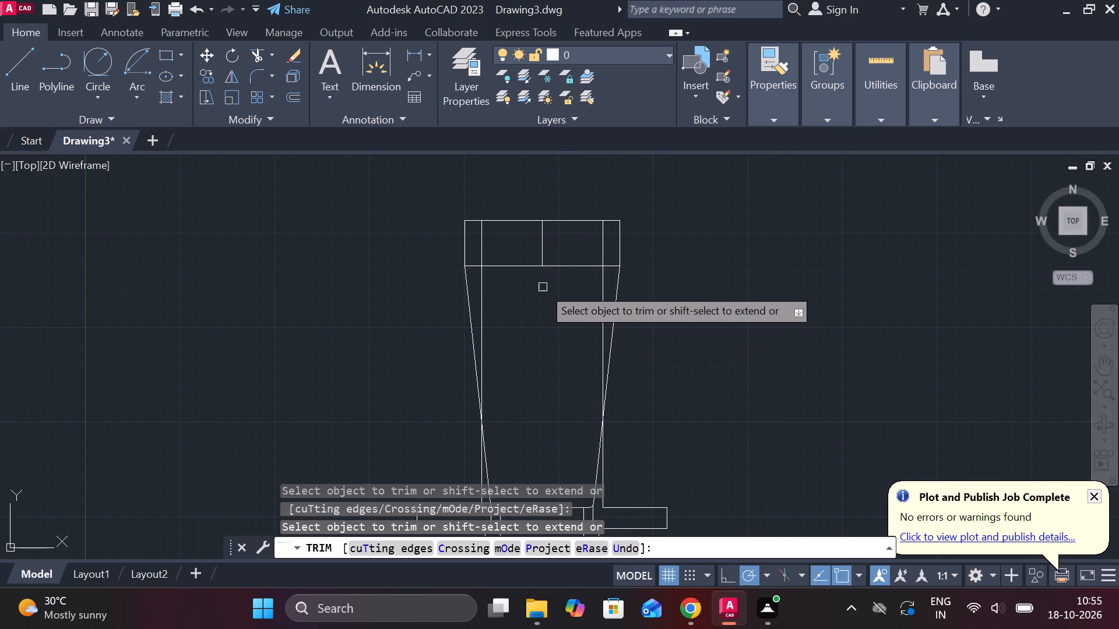
pyautogui.press('Escape')
# Offset the short centreline inside the top block by 57 to both sides.
pyautogui.click(539, 243)
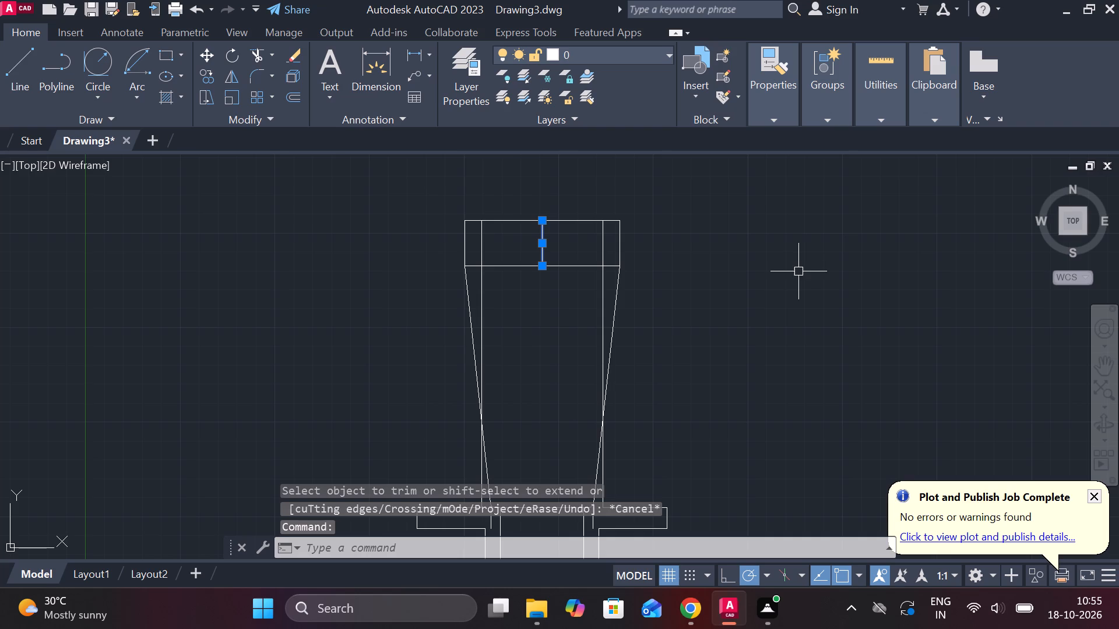
pyautogui.press('o')
pyautogui.press('Return')
pyautogui.press('Return')
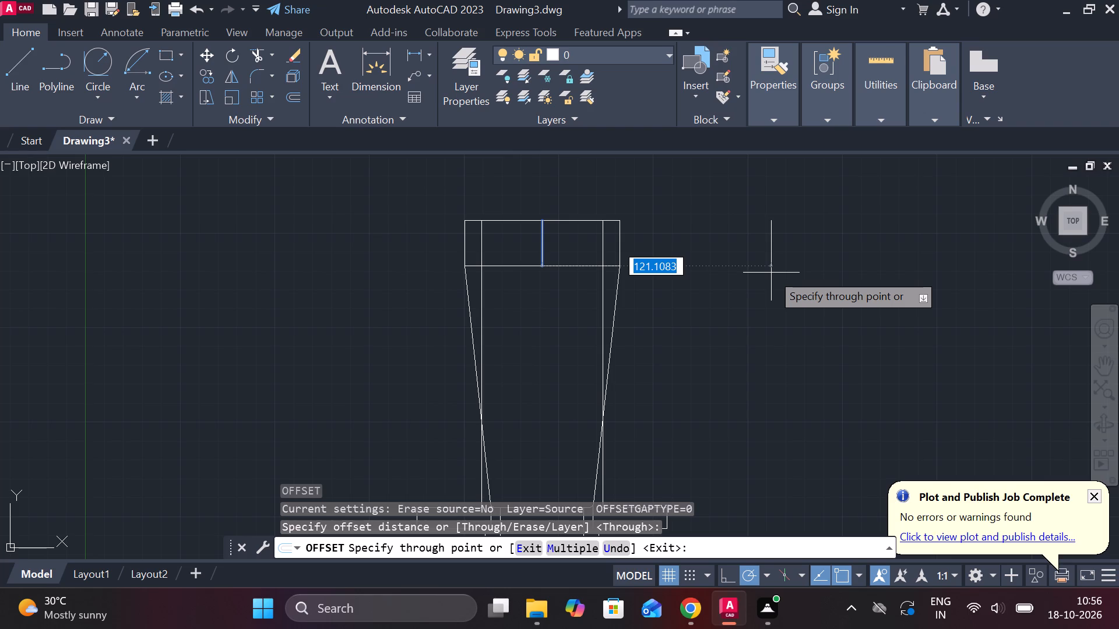
pyautogui.write('57')
pyautogui.press('Return')
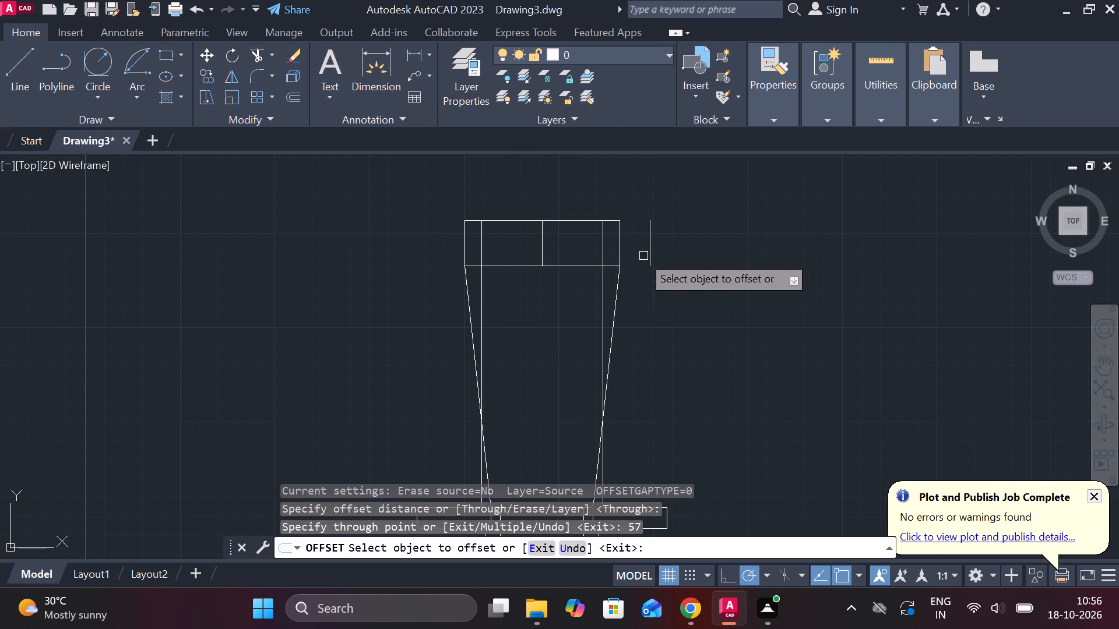
pyautogui.click(543, 239)
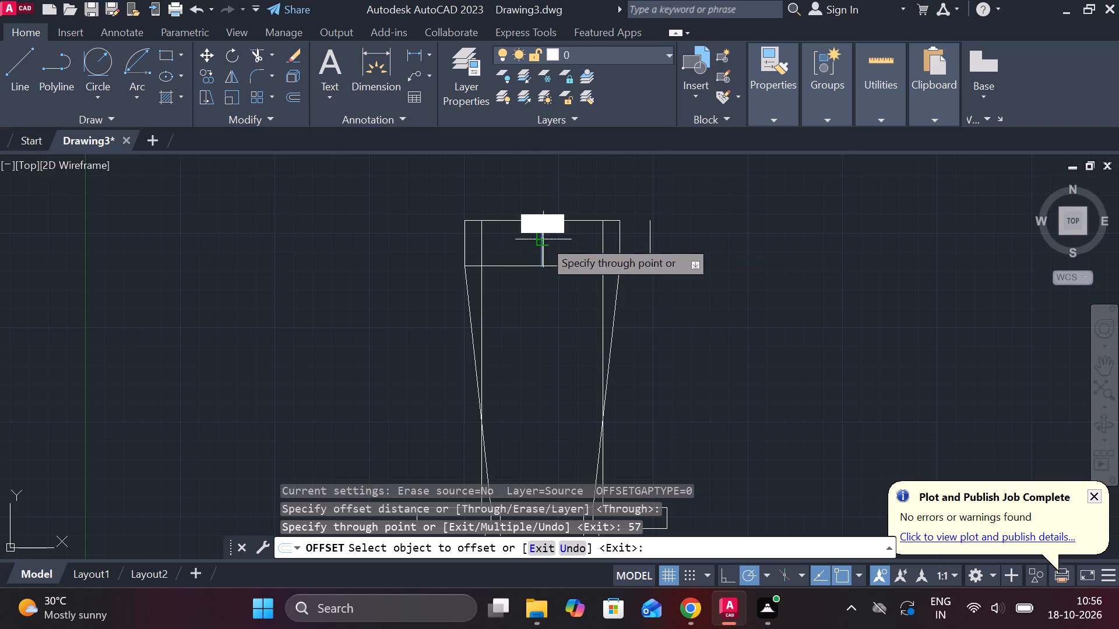
pyautogui.write('57')
pyautogui.press('Return')
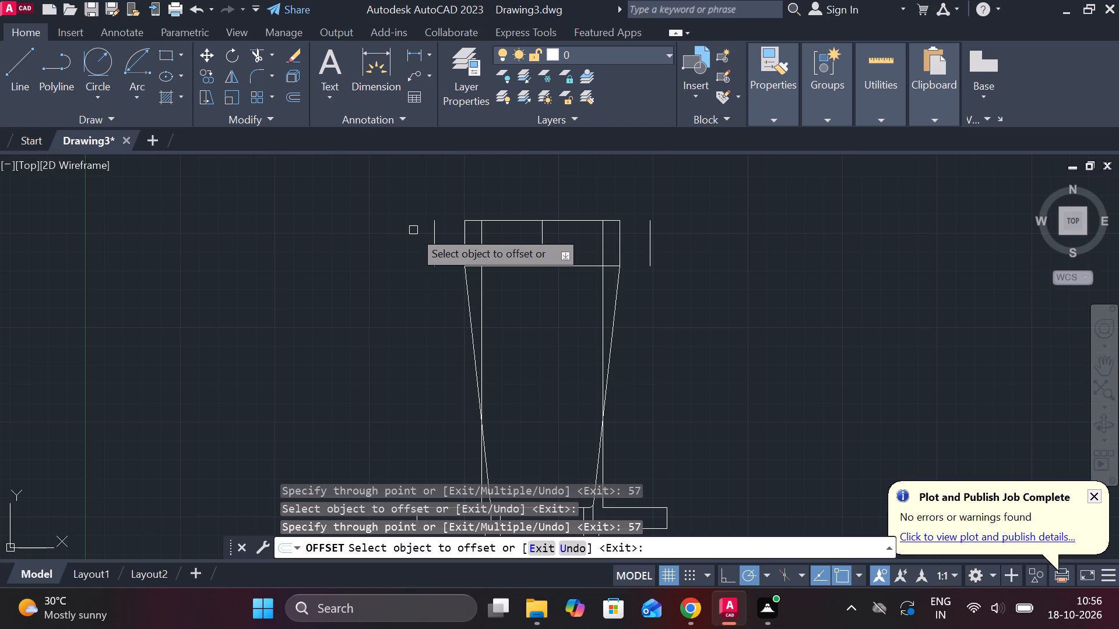
pyautogui.press('Escape')
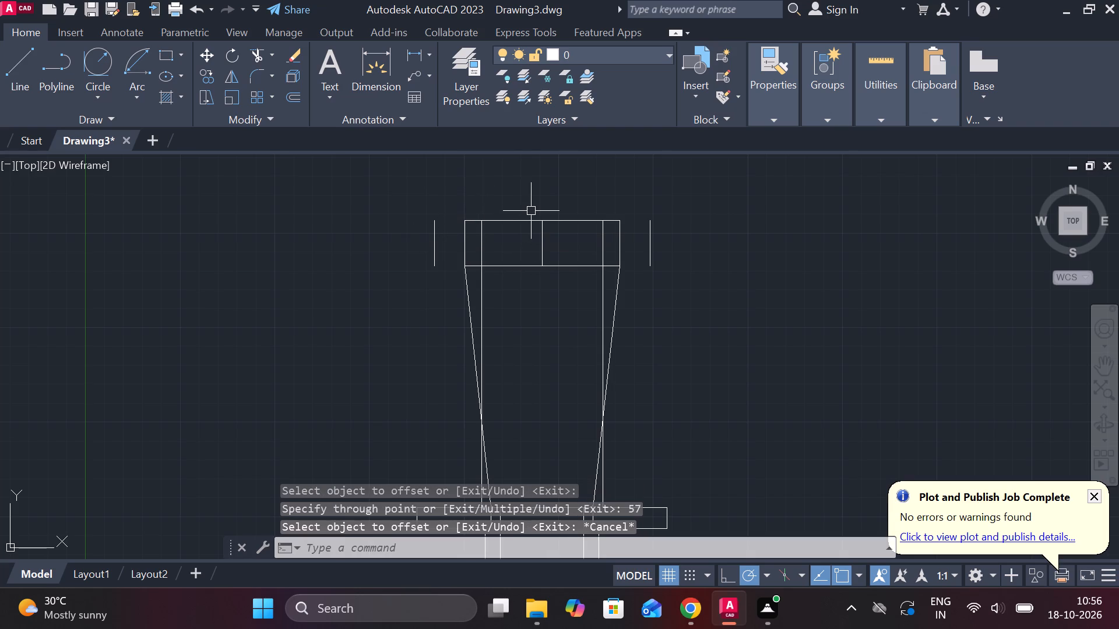
# Extend the top block's upper edge in both directions to the two 57-offset verticals.
pyautogui.write('EX')
pyautogui.press('space')
pyautogui.click(504, 221)
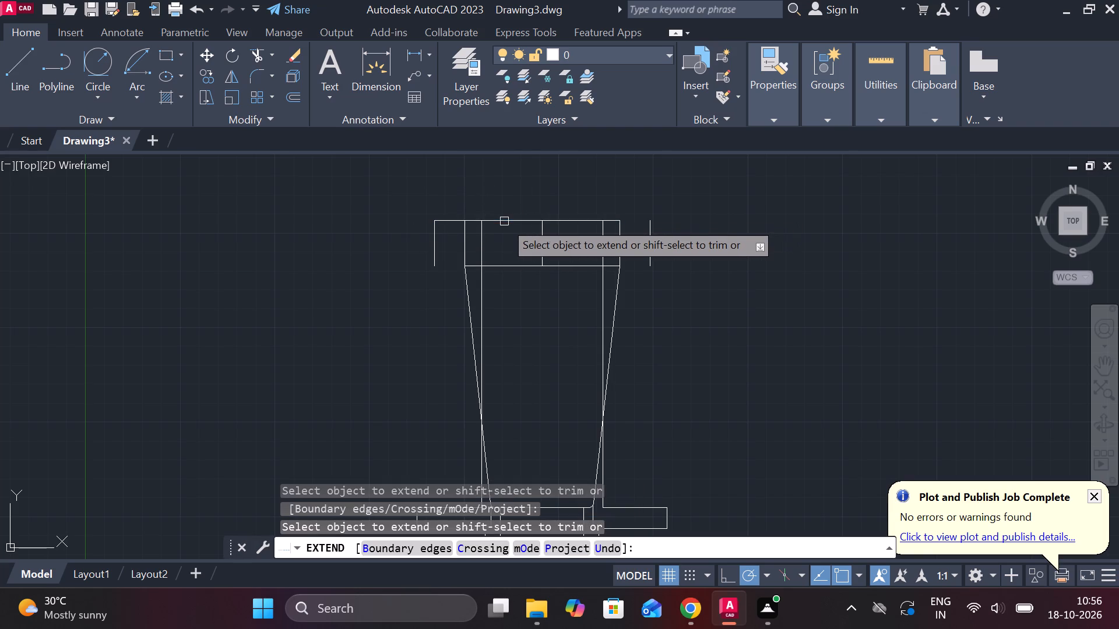
pyautogui.click(581, 220)
pyautogui.press('Escape')
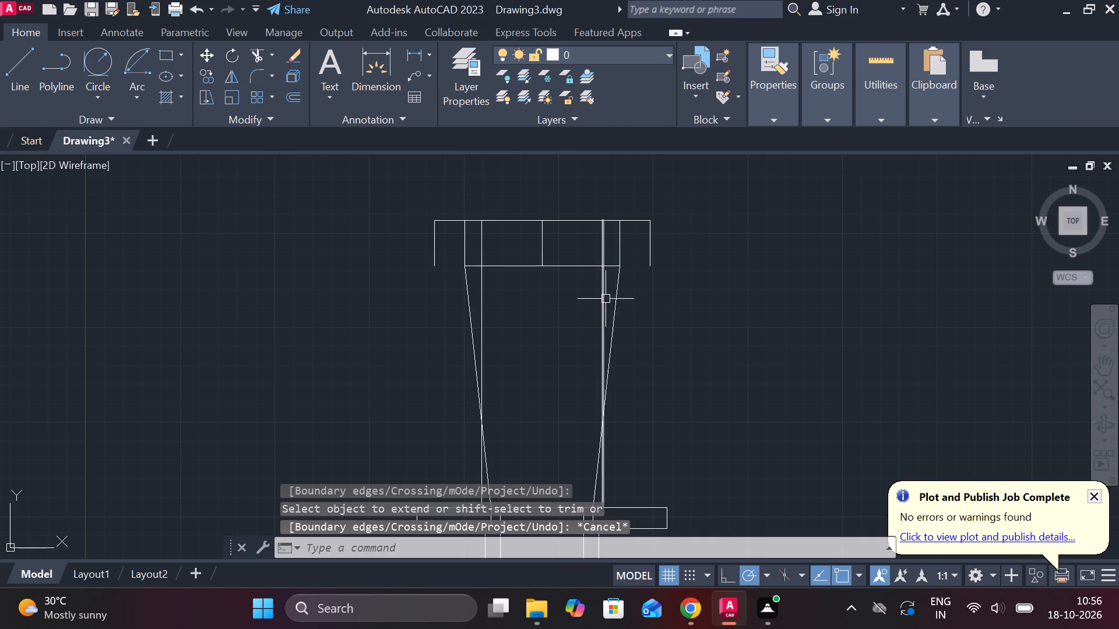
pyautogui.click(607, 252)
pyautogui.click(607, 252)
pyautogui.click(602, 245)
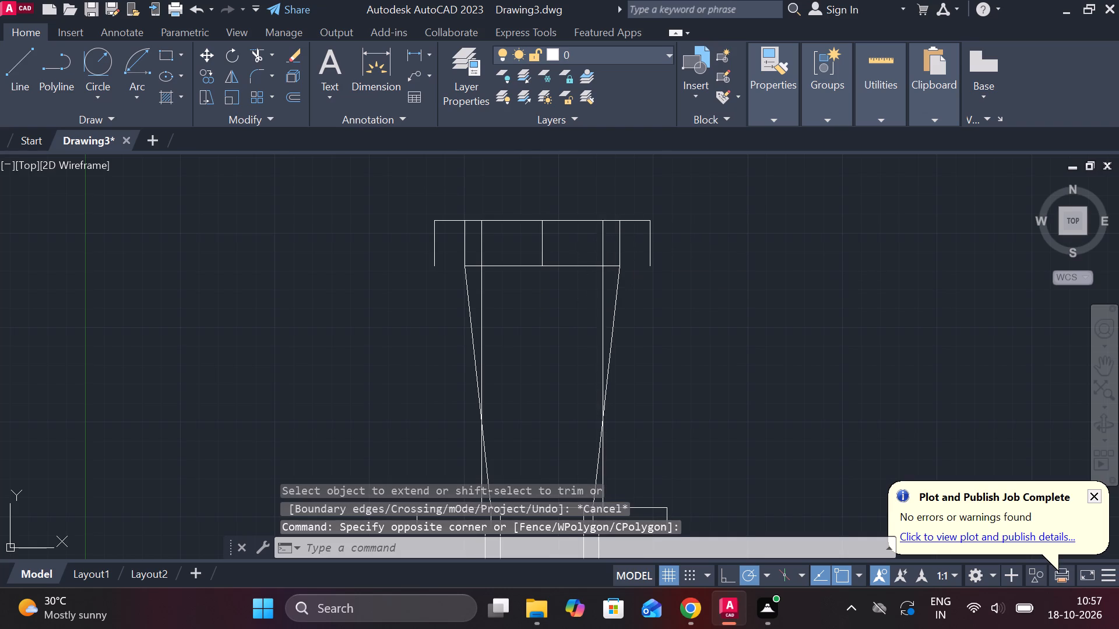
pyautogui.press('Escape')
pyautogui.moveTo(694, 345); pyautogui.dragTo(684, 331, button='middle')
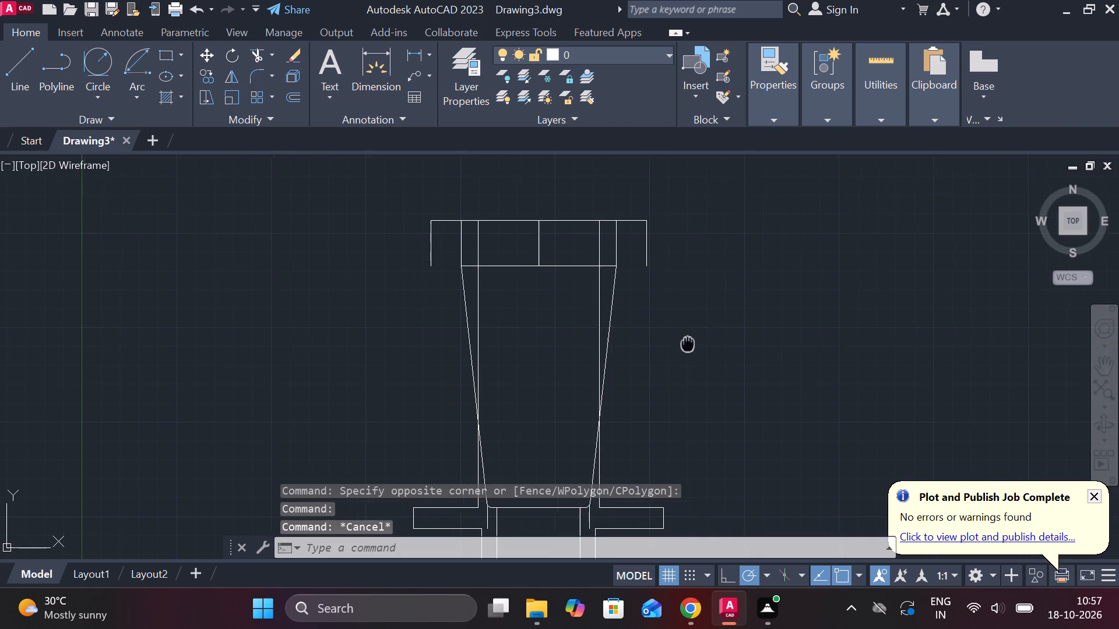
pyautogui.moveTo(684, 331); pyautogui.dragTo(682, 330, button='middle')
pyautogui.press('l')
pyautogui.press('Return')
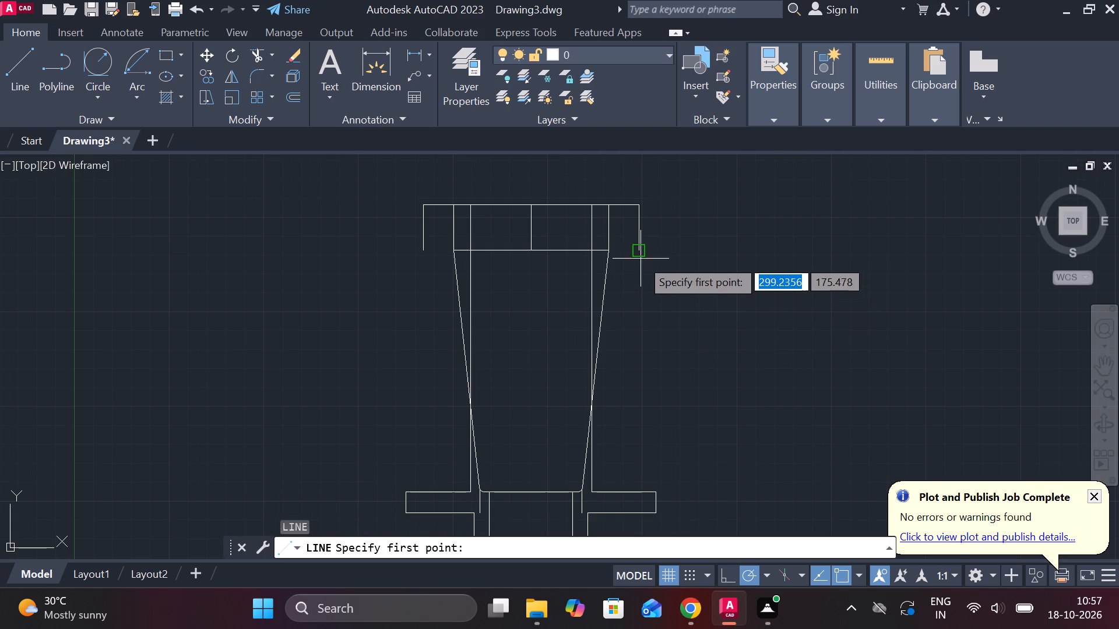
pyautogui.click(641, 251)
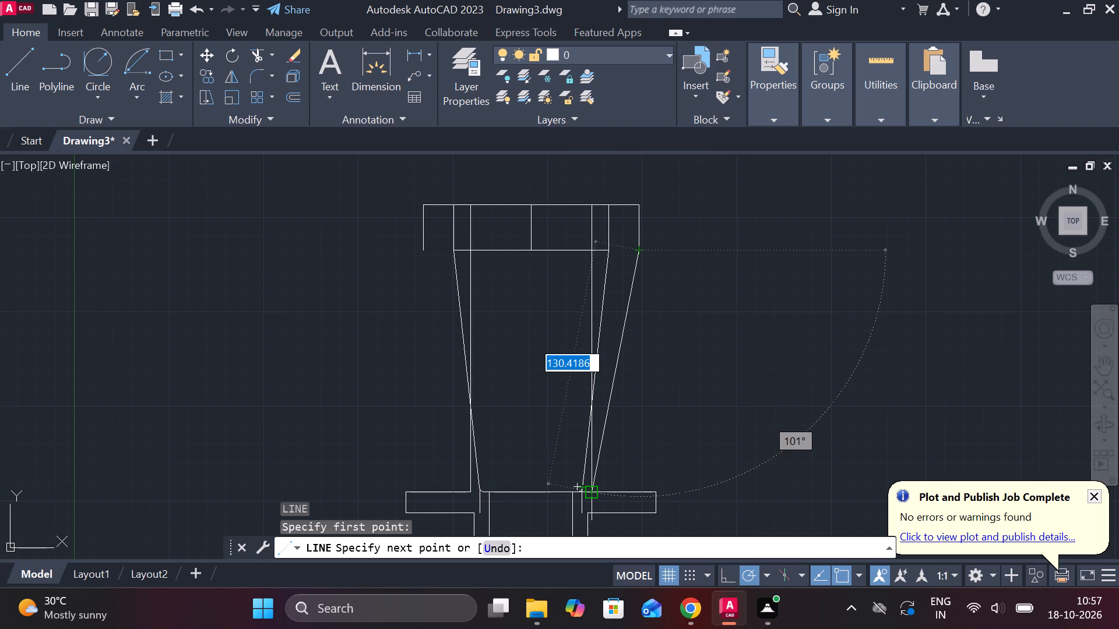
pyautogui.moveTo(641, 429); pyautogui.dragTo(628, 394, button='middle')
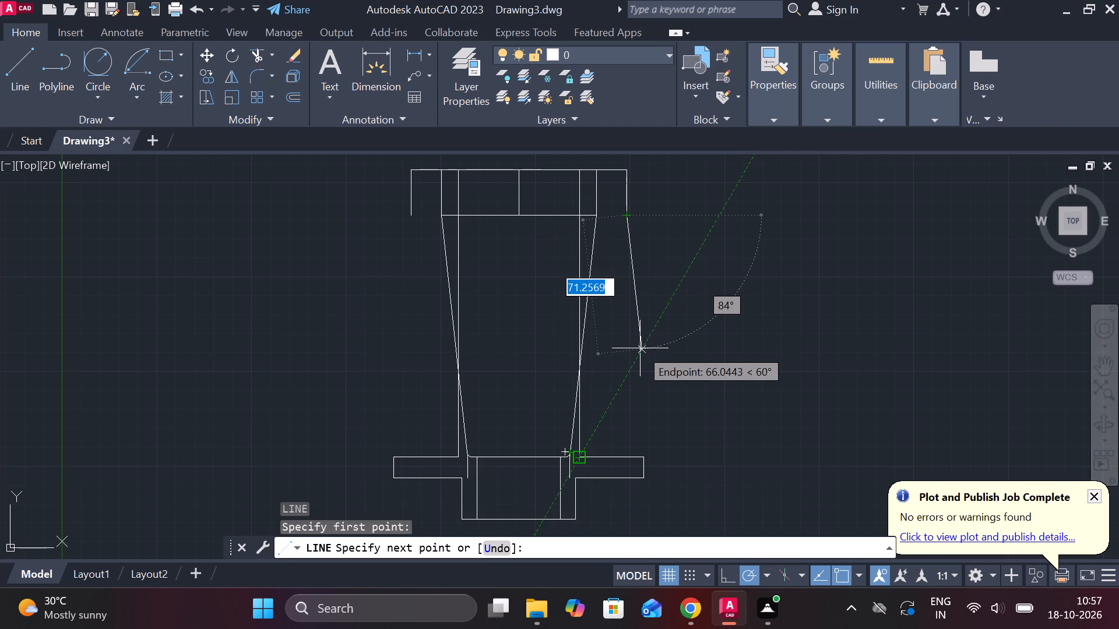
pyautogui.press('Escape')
# Draw a line 10 down from the extended top edge's left end, continuing horizontally past the right 57-offset vertical.
pyautogui.moveTo(528, 372); pyautogui.dragTo(518, 500, button='middle')
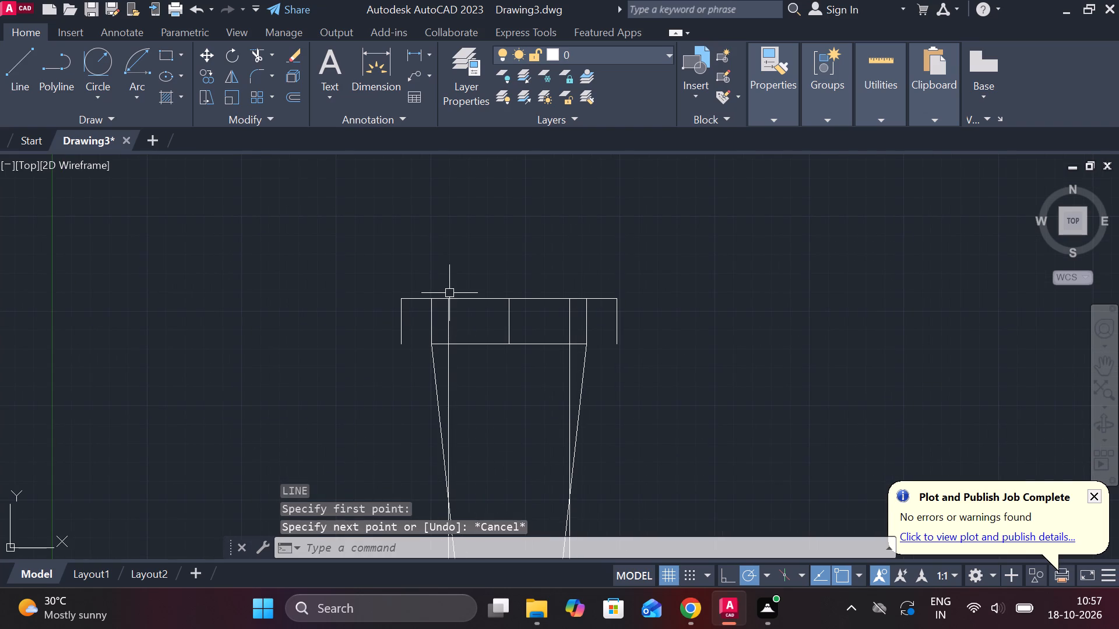
pyautogui.press('l')
pyautogui.press('Return')
pyautogui.click(403, 296)
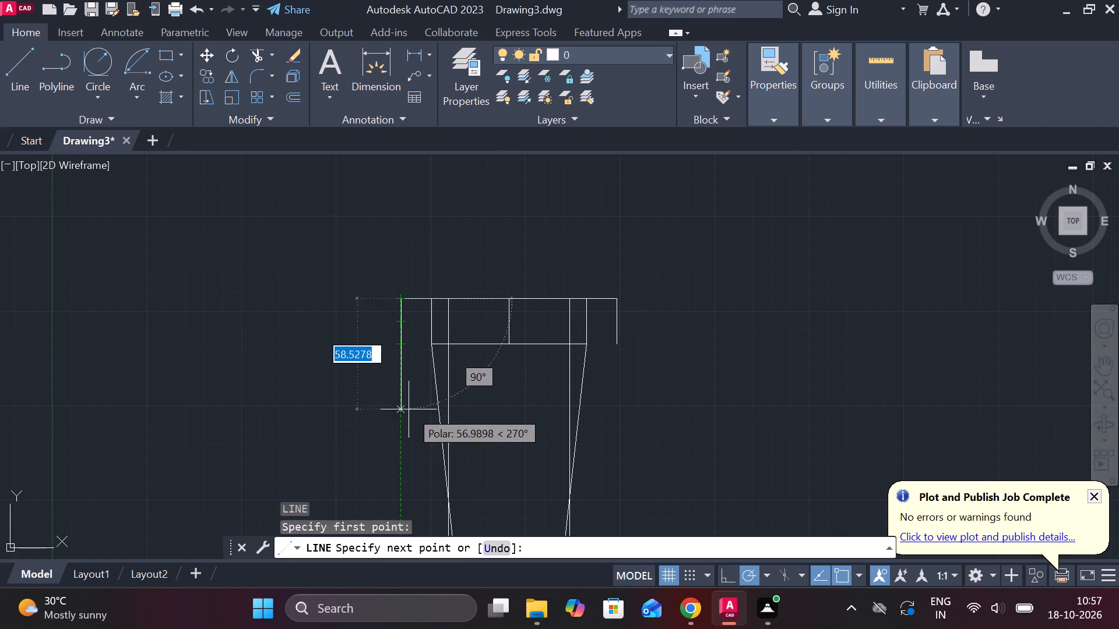
pyautogui.write('10')
pyautogui.press('Return')
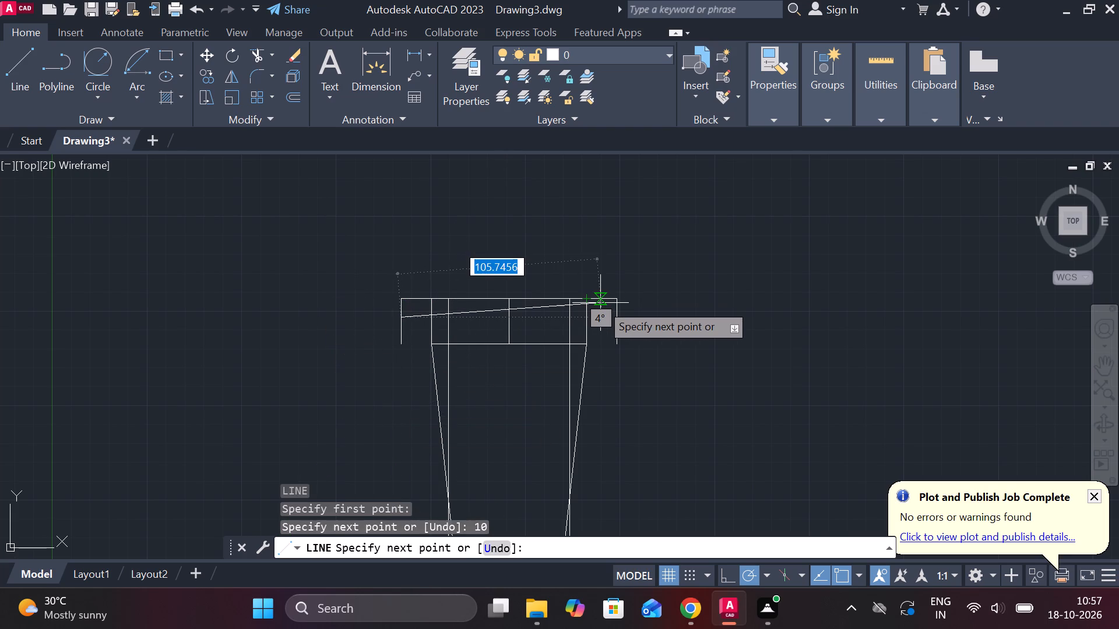
pyautogui.scroll(2, 357, 328)
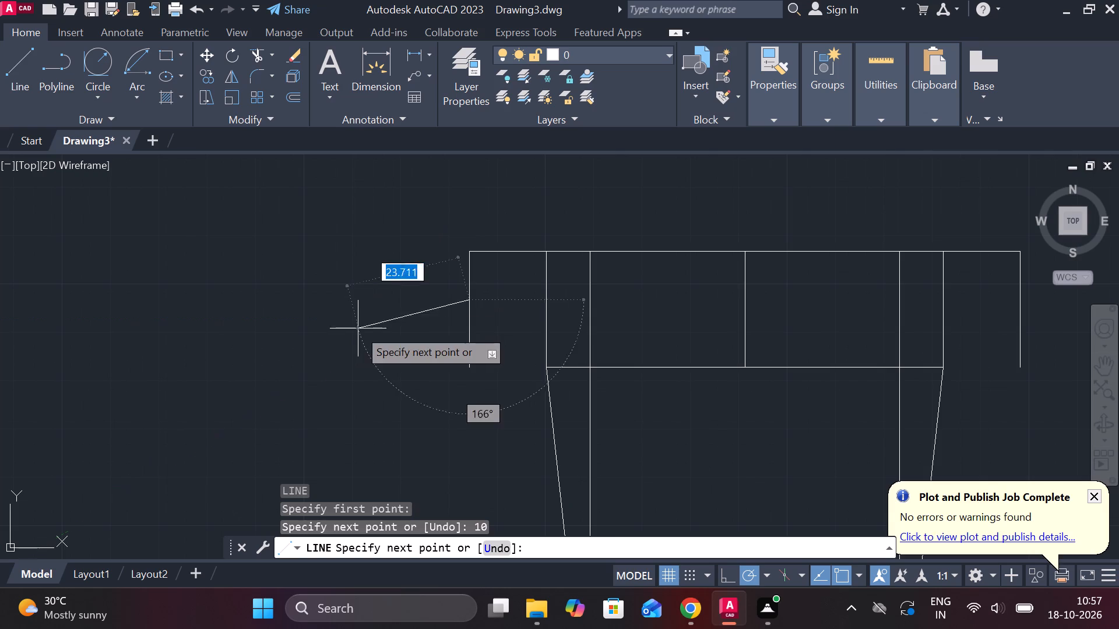
pyautogui.moveTo(652, 305); pyautogui.dragTo(612, 312, button='middle')
pyautogui.scroll(-1, 612, 312)
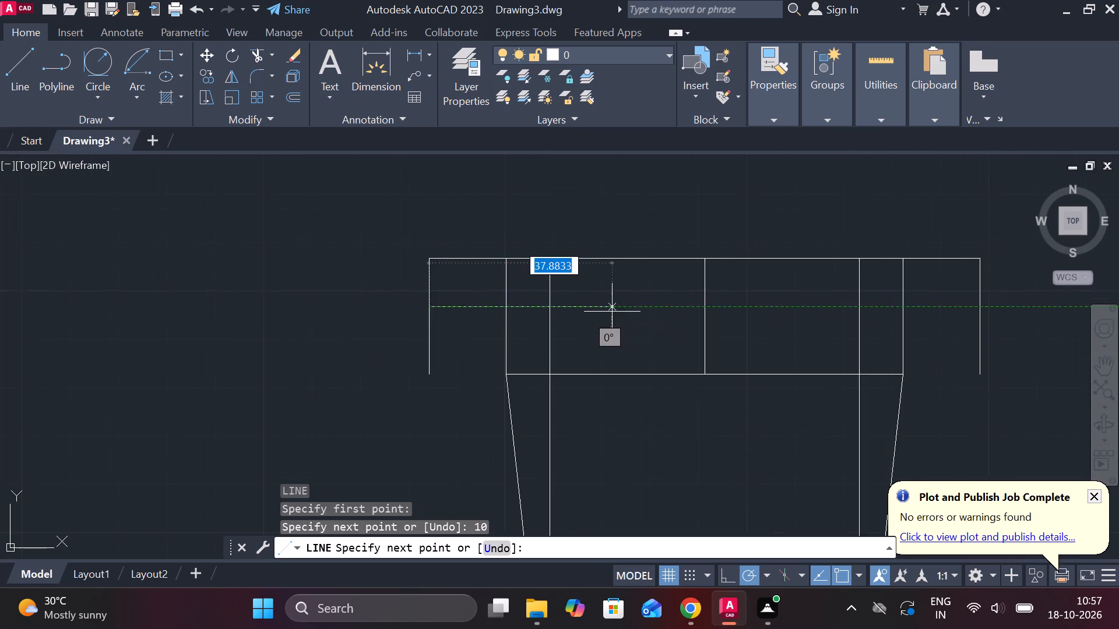
pyautogui.click(870, 320)
pyautogui.press('Escape')
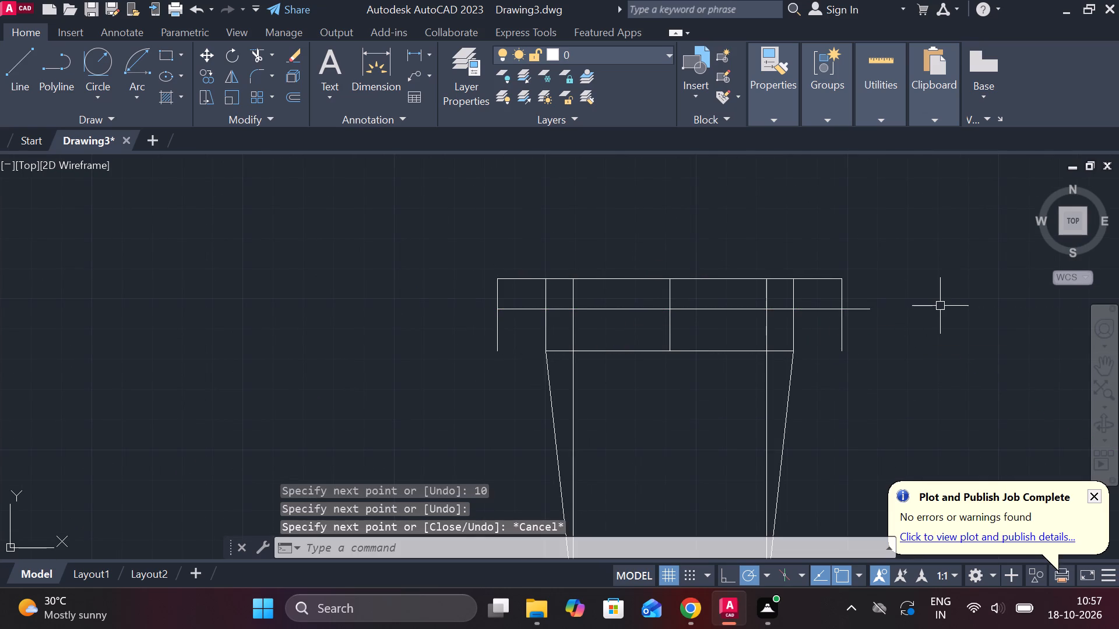
# Trim the new horizontal line's overhang on the right and both outer verticals below that line.
pyautogui.write('TR')
pyautogui.press('space')
pyautogui.click(852, 302)
pyautogui.click(854, 316)
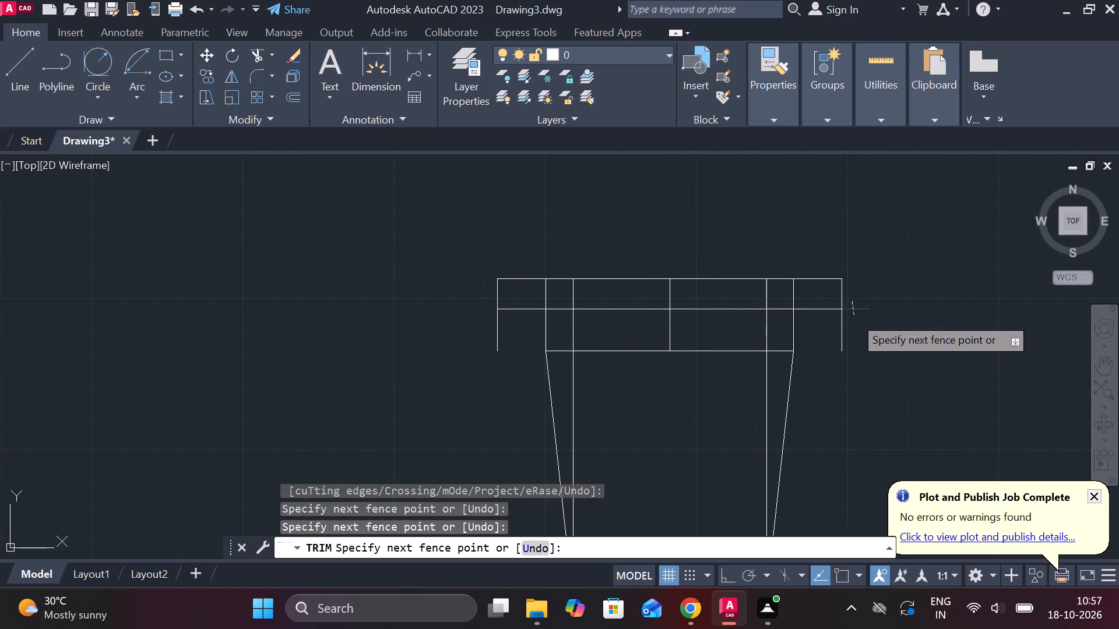
pyautogui.click(839, 331)
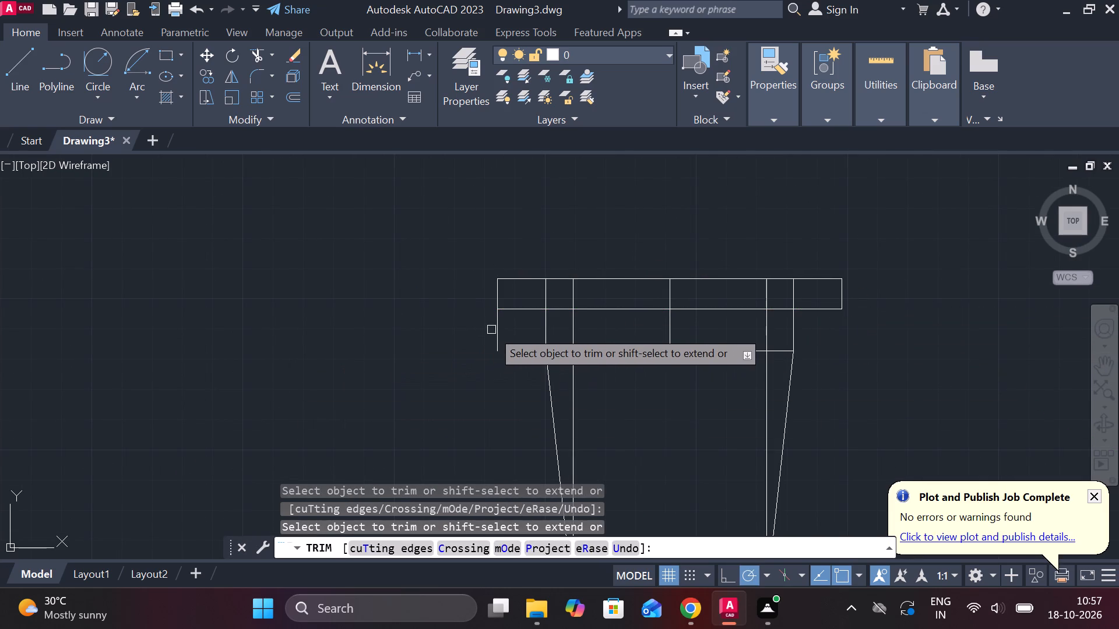
pyautogui.click(503, 327)
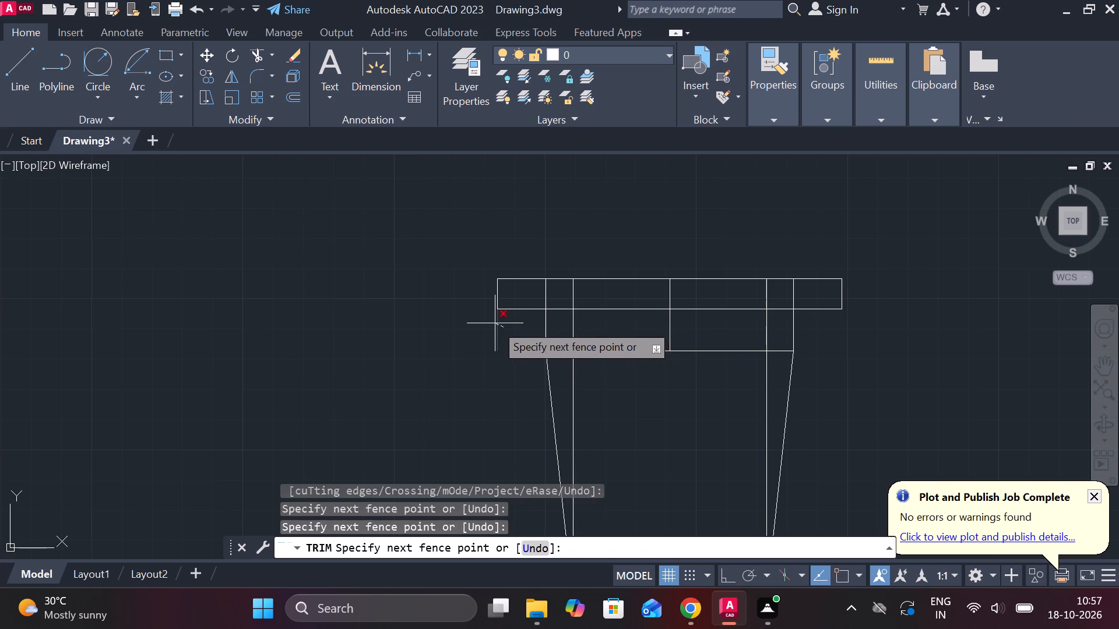
pyautogui.click(495, 323)
pyautogui.moveTo(447, 340); pyautogui.dragTo(404, 340, button='middle')
pyautogui.press('Escape')
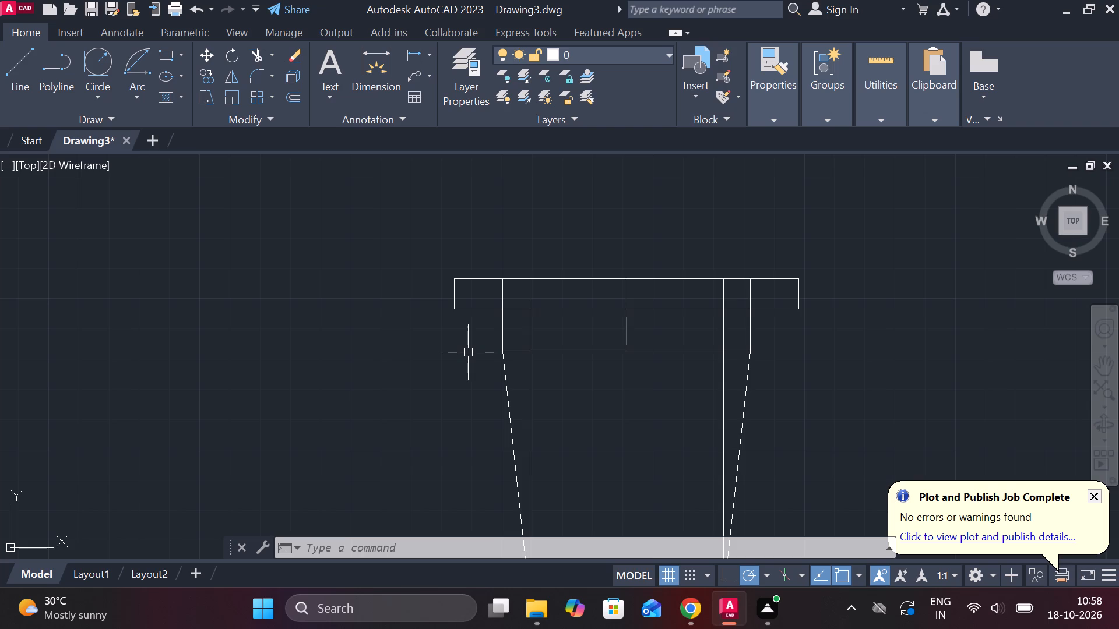
# Stretch both ends of the top block's lower edge outward, stopping slightly short of the top flange's sides.
pyautogui.moveTo(526, 346); pyautogui.dragTo(487, 335, button='middle')
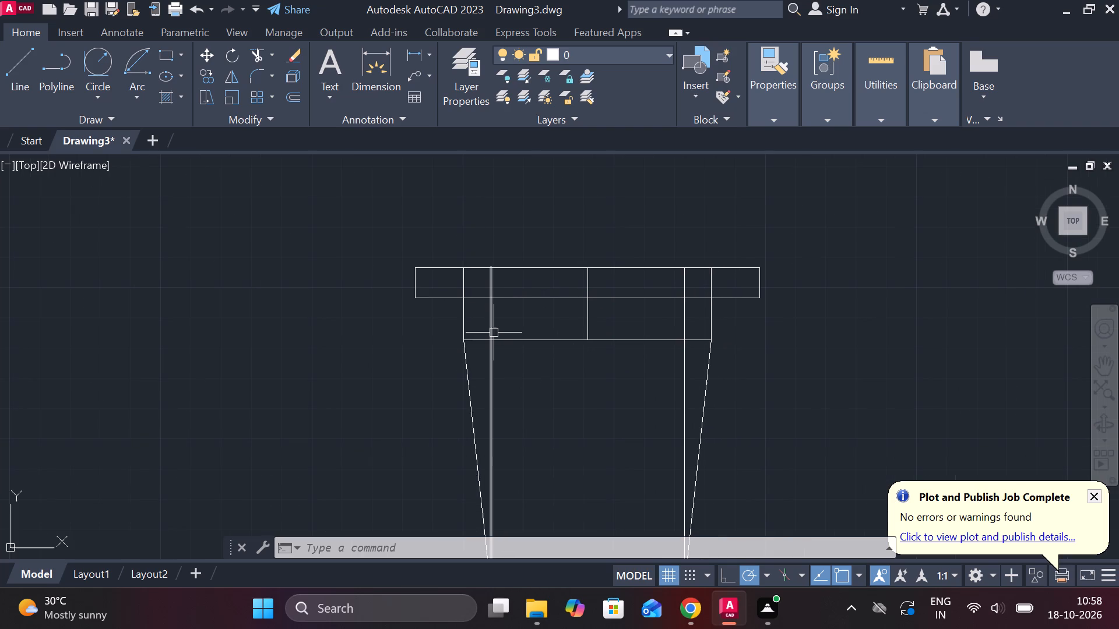
pyautogui.click(654, 340)
pyautogui.click(710, 339)
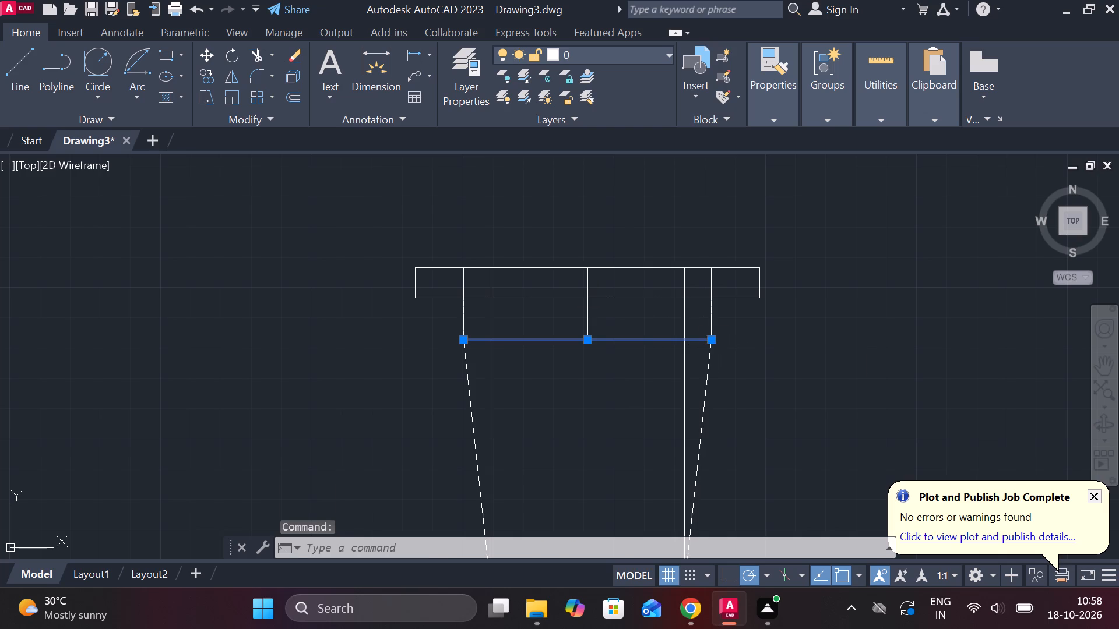
pyautogui.click(747, 337)
pyautogui.press('Escape')
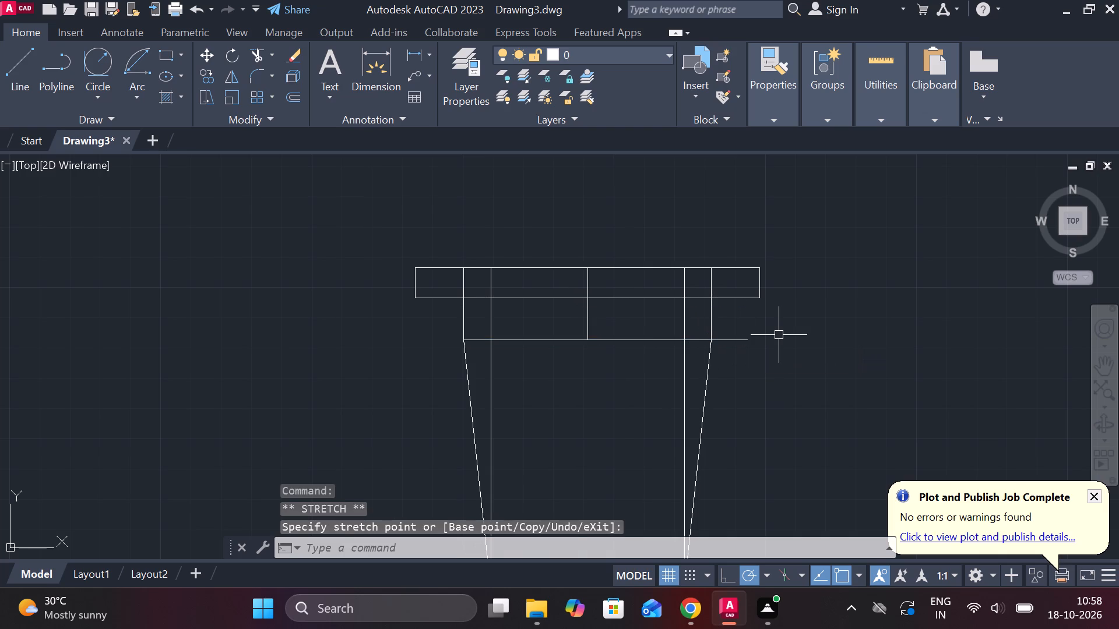
pyautogui.click(535, 342)
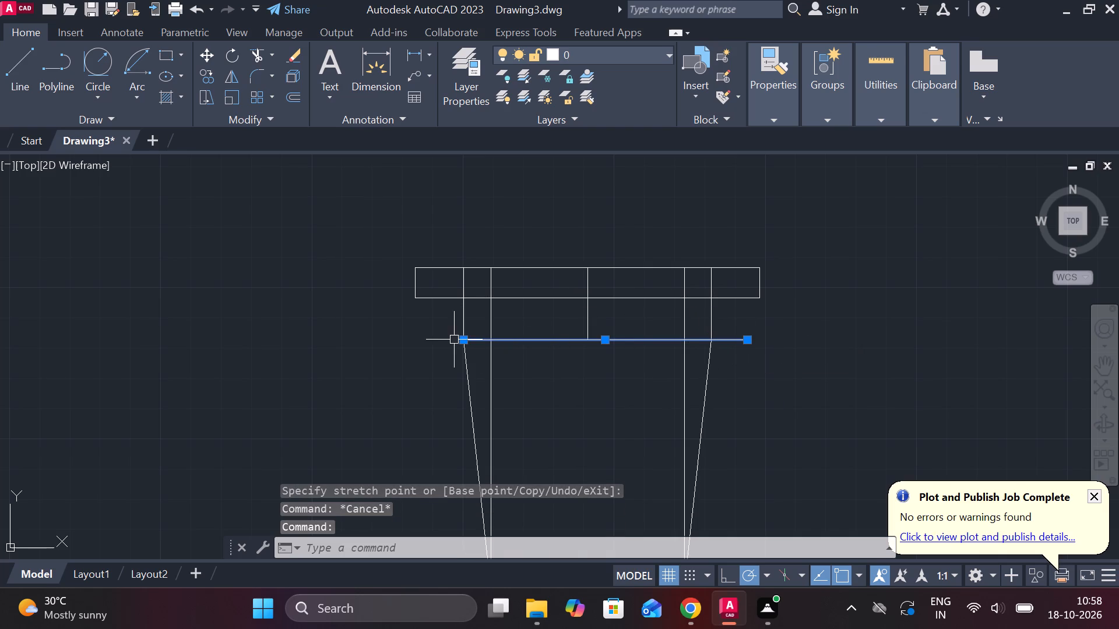
pyautogui.click(462, 340)
pyautogui.click(433, 340)
pyautogui.press('Escape')
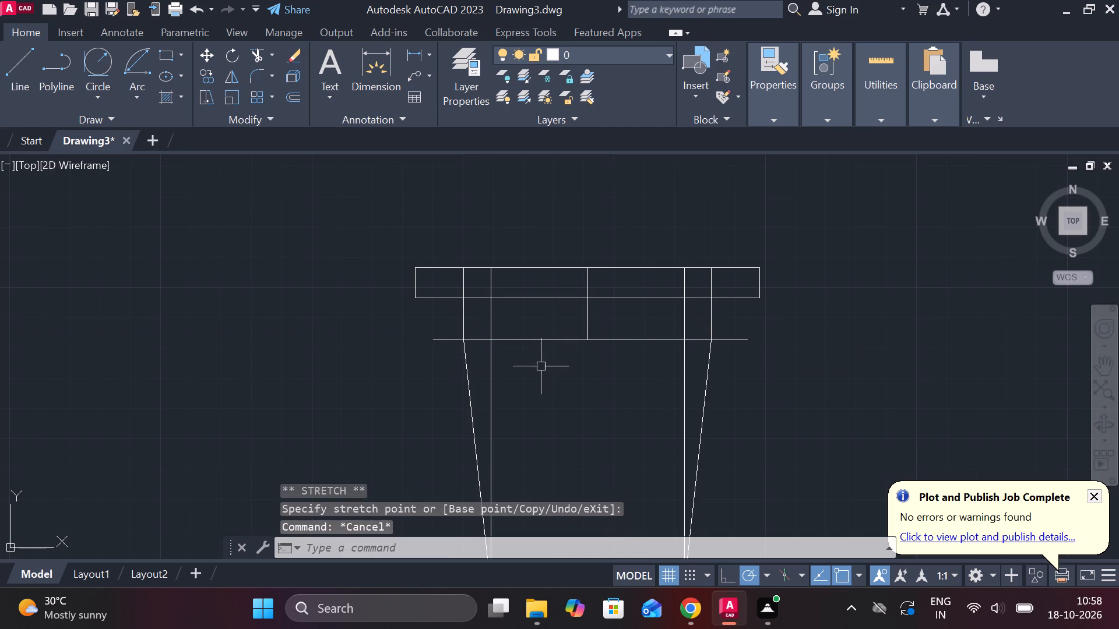
# Measure the distance between the two full-height inner verticals at the plate's upper edge using a linear dimension.
pyautogui.moveTo(515, 367); pyautogui.dragTo(480, 358, button='middle')
pyautogui.scroll(-1, 503, 380)
pyautogui.moveTo(539, 406); pyautogui.dragTo(518, 271, button='middle')
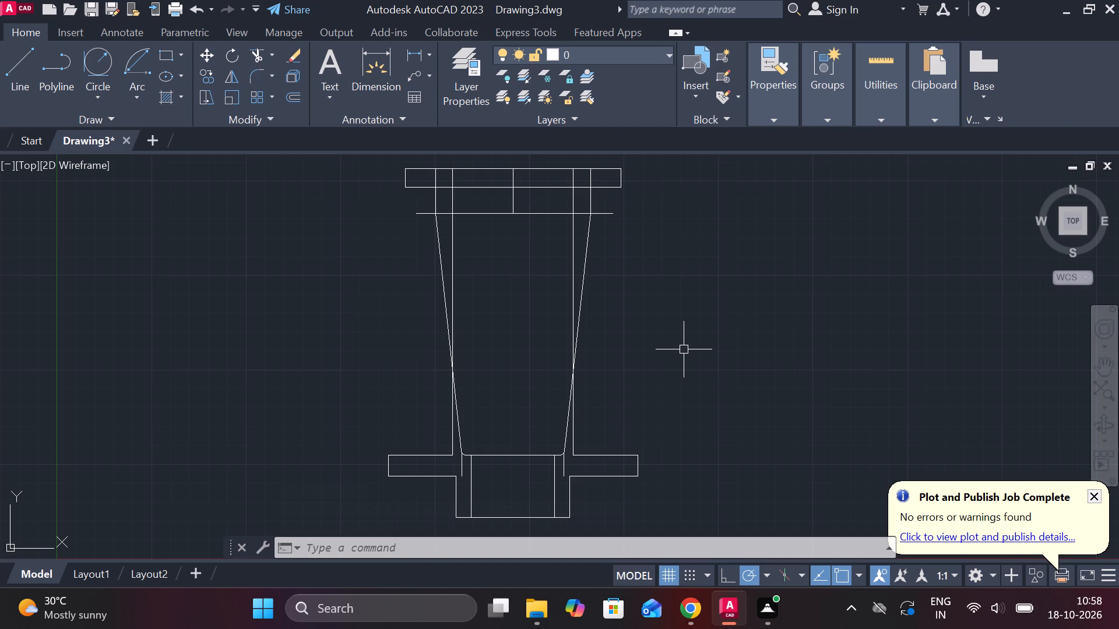
pyautogui.moveTo(695, 382); pyautogui.dragTo(659, 330, button='middle')
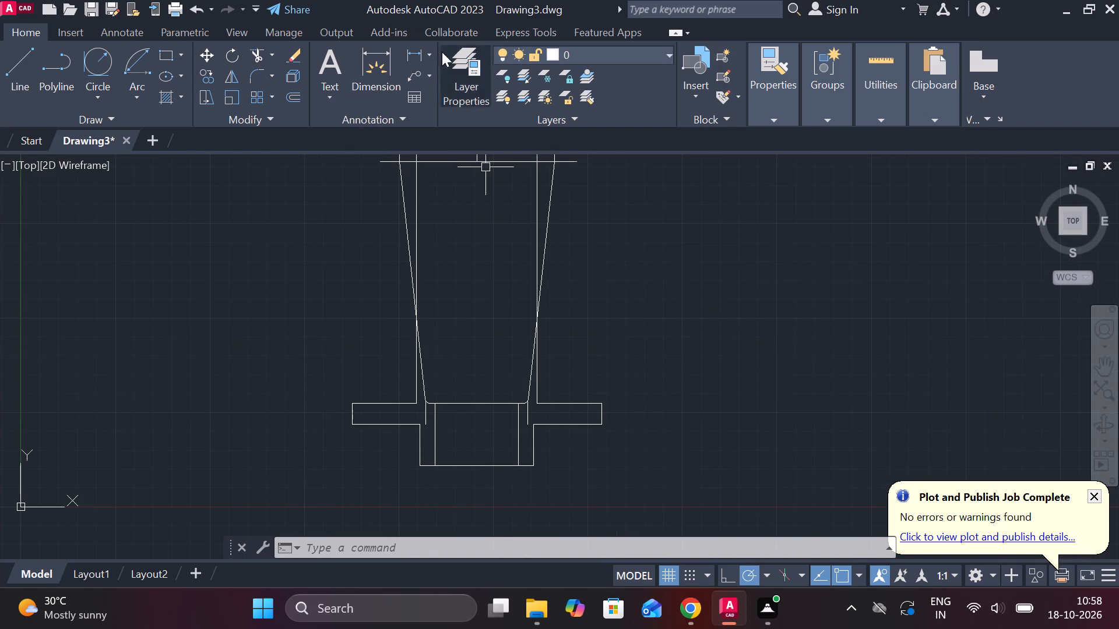
pyautogui.click(409, 51)
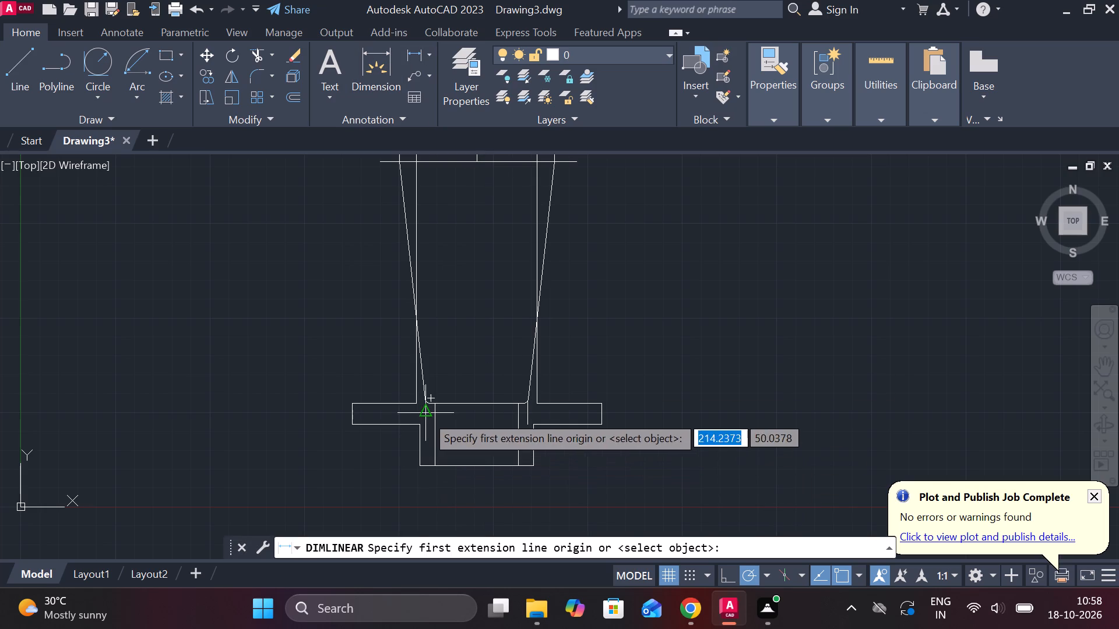
pyautogui.click(425, 415)
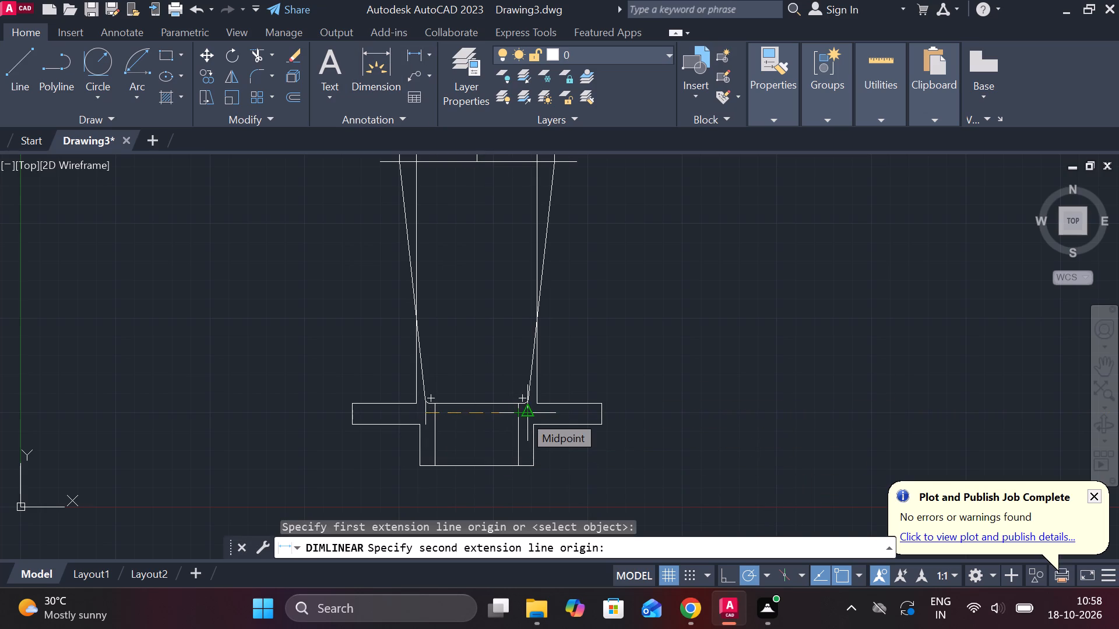
pyautogui.press('Escape')
pyautogui.press('space')
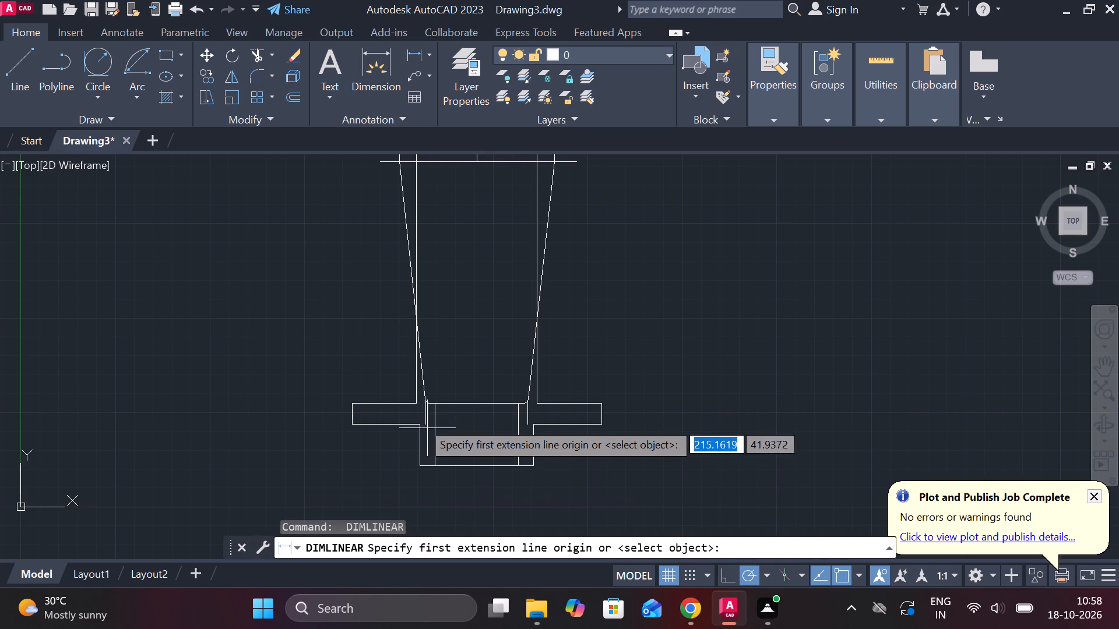
pyautogui.click(407, 401)
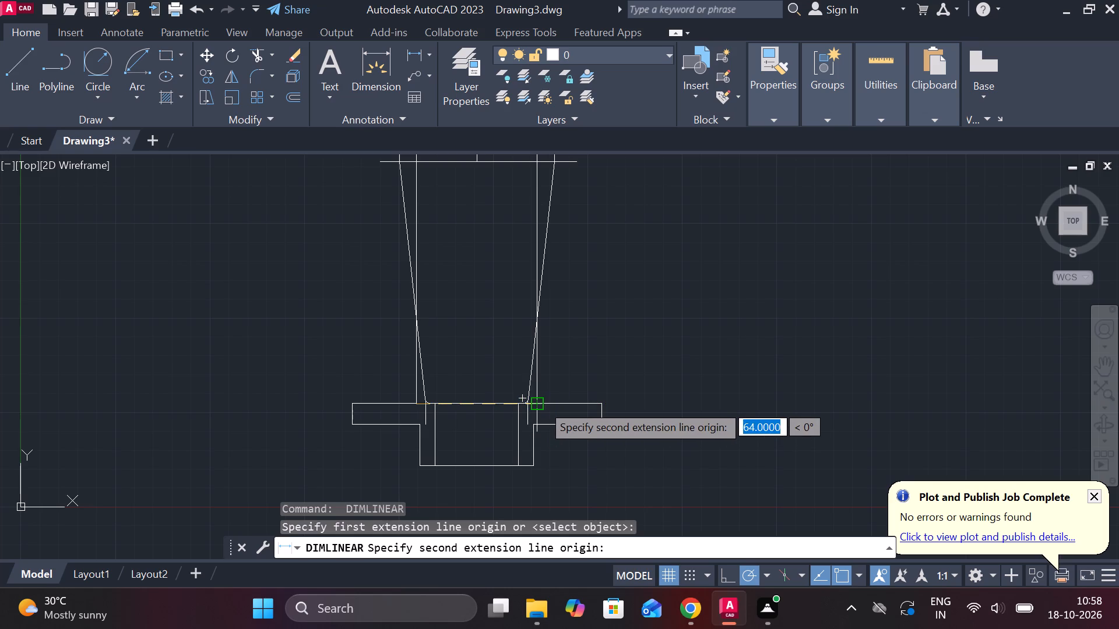
pyautogui.press('Escape')
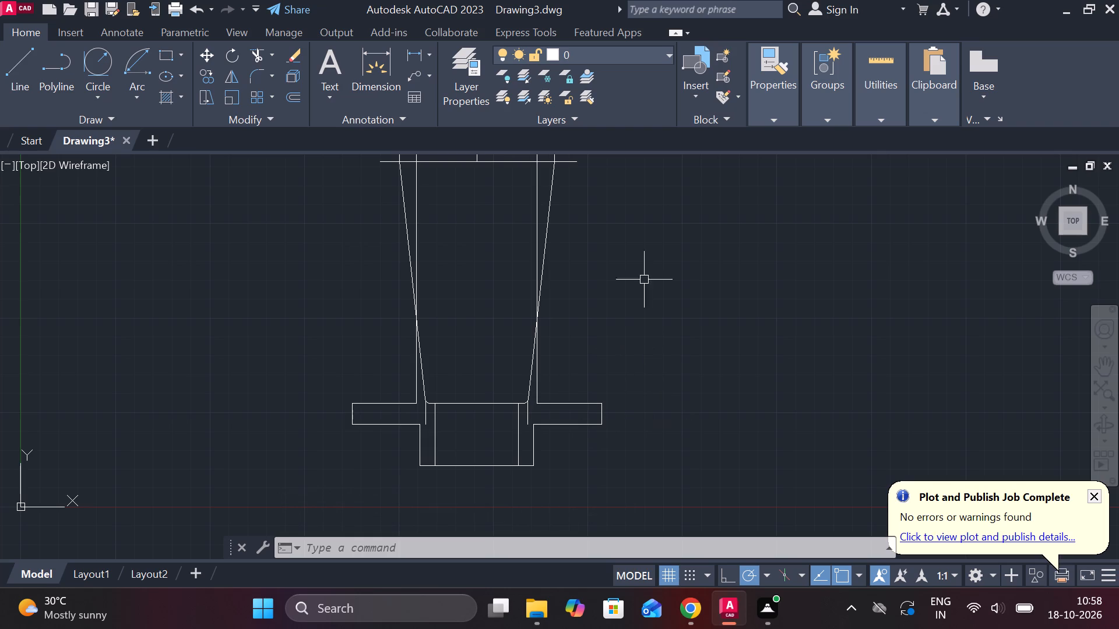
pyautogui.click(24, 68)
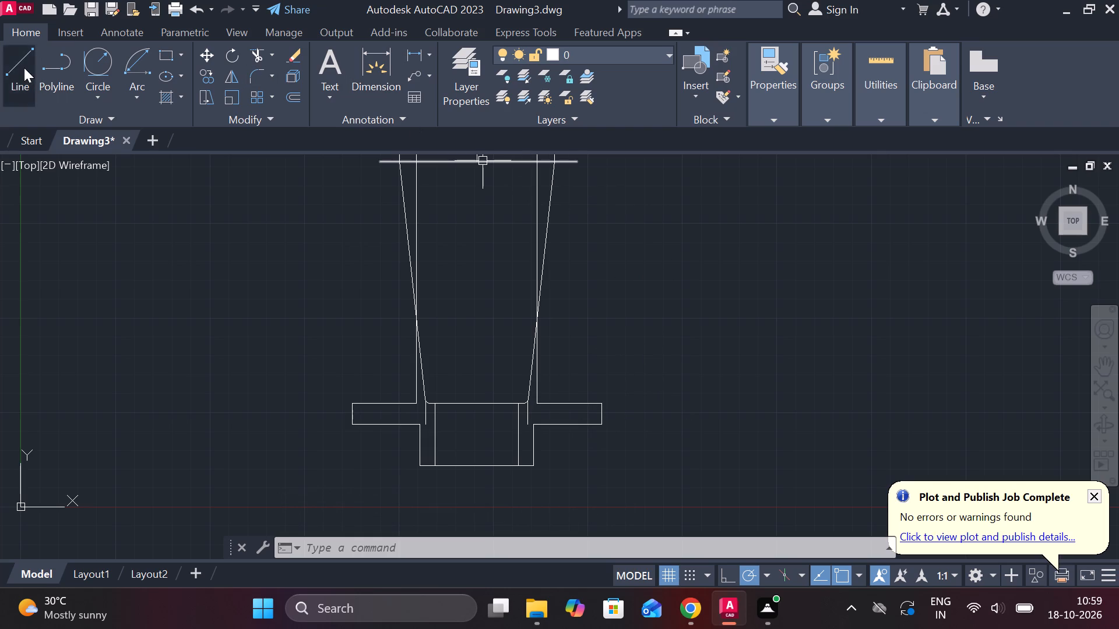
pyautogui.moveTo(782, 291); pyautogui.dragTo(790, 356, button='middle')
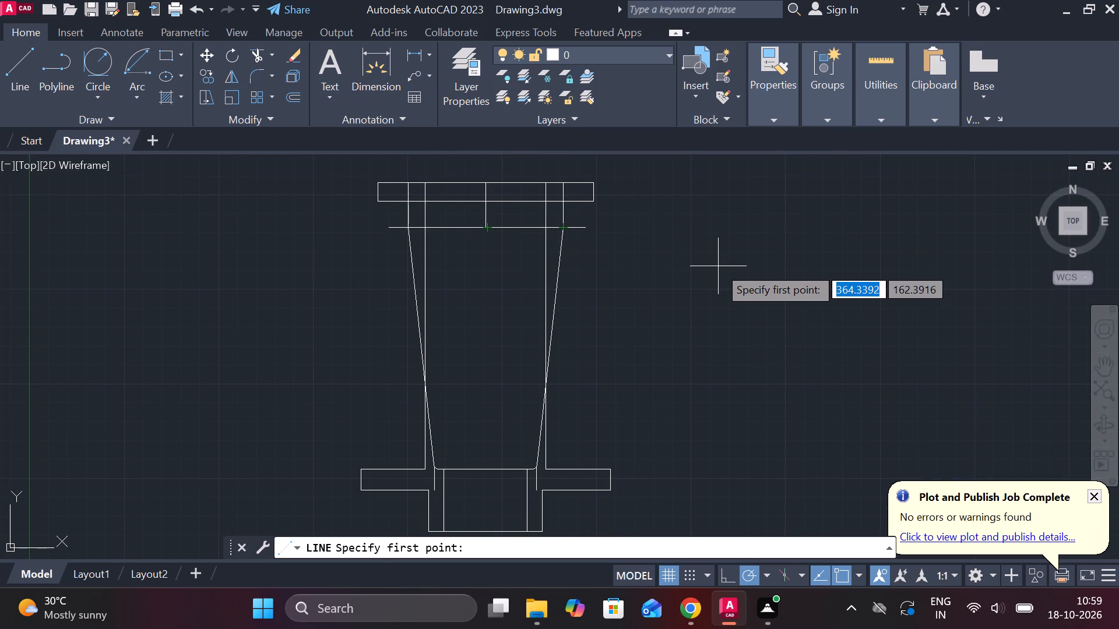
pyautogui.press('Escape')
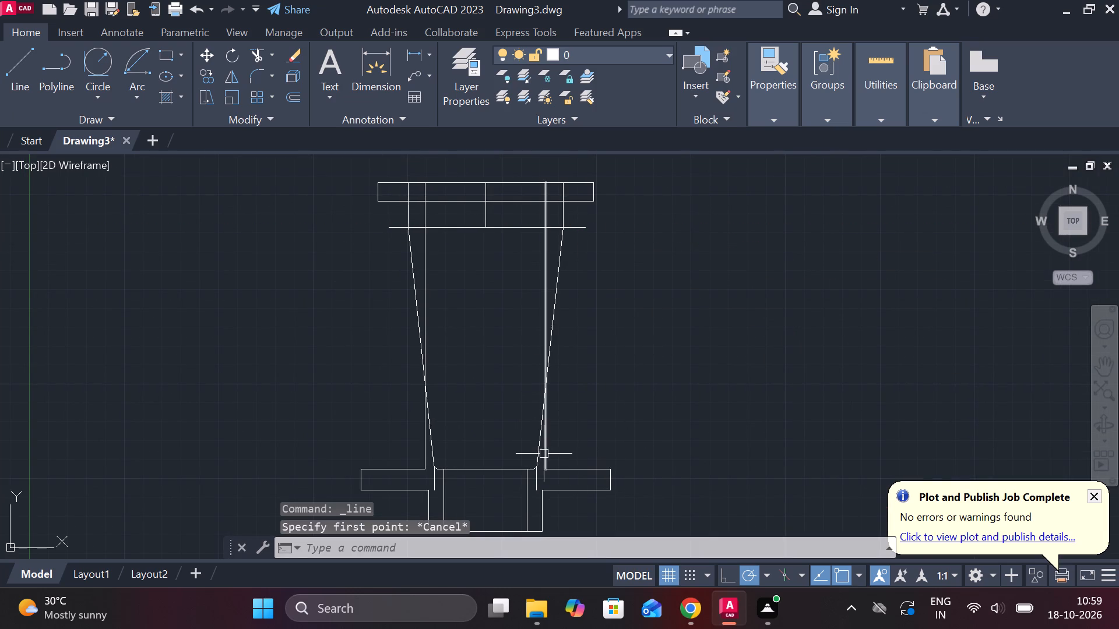
# Erase the two full-height vertical lines running from the top flange down to the plate's upper edge.
pyautogui.click(544, 454)
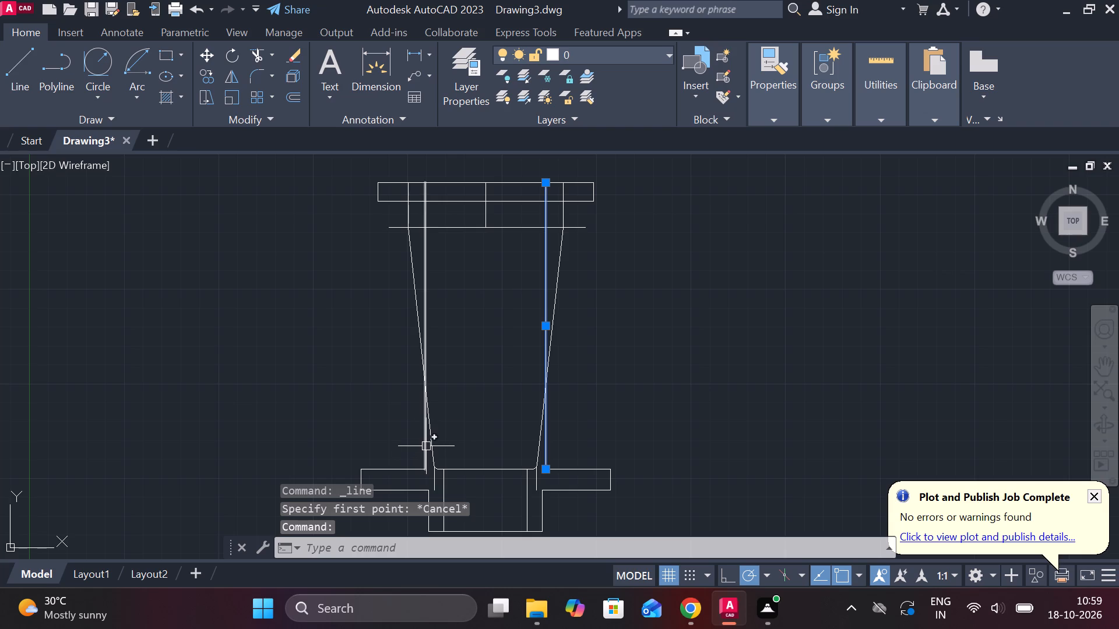
pyautogui.click(427, 446)
pyautogui.write('E')
pyautogui.press('space')
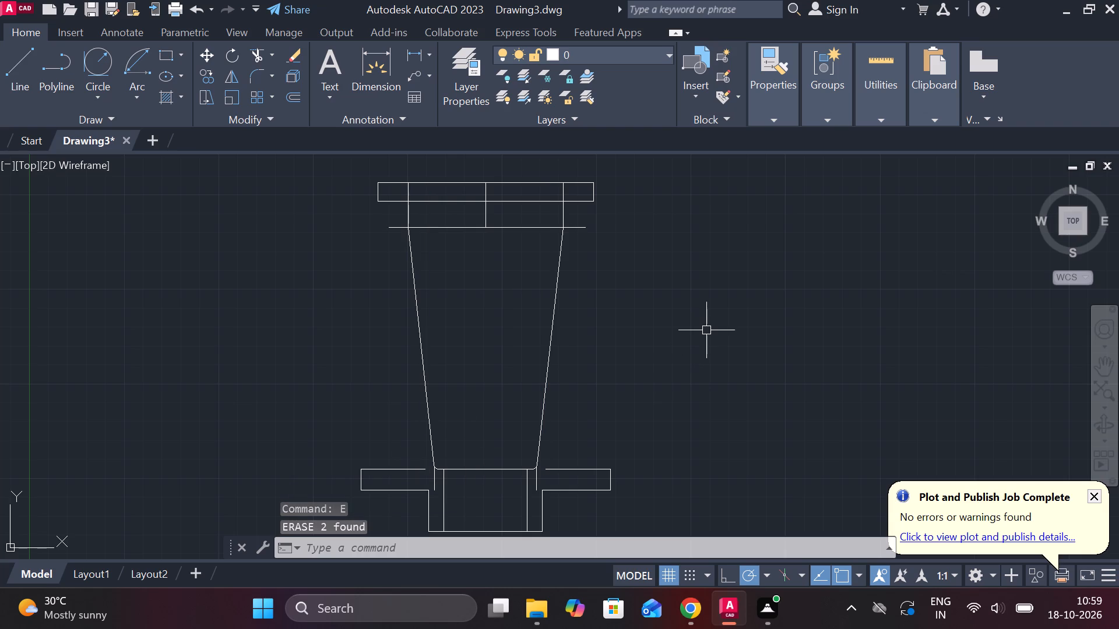
# Offset the short centreline inside the top block by 47 to both sides.
pyautogui.moveTo(699, 308); pyautogui.dragTo(706, 335, button='middle')
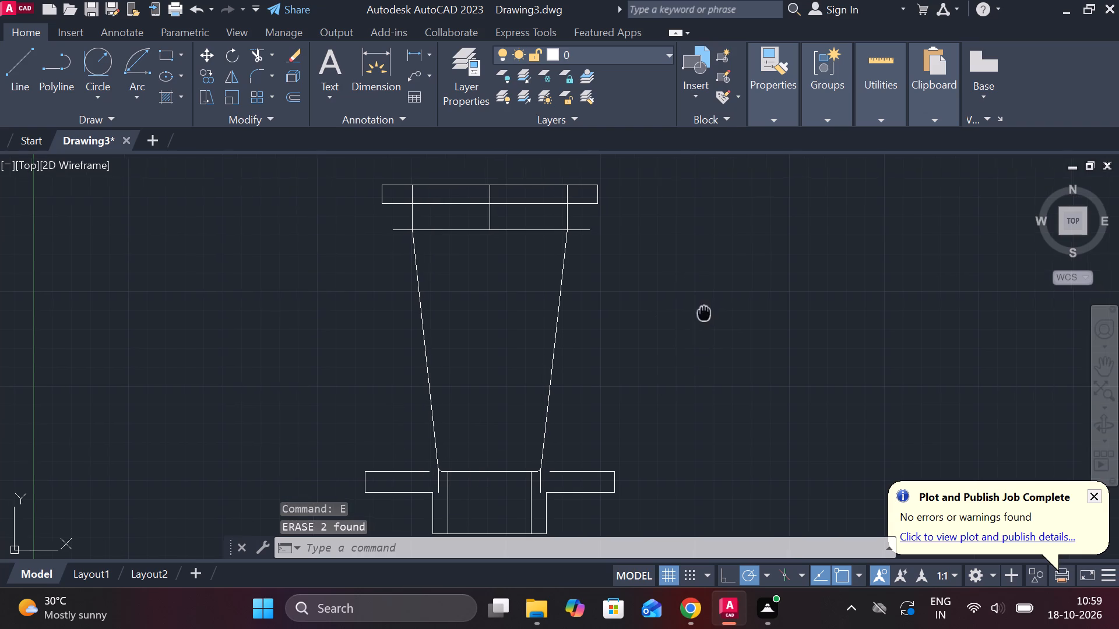
pyautogui.moveTo(706, 335); pyautogui.dragTo(706, 343, button='middle')
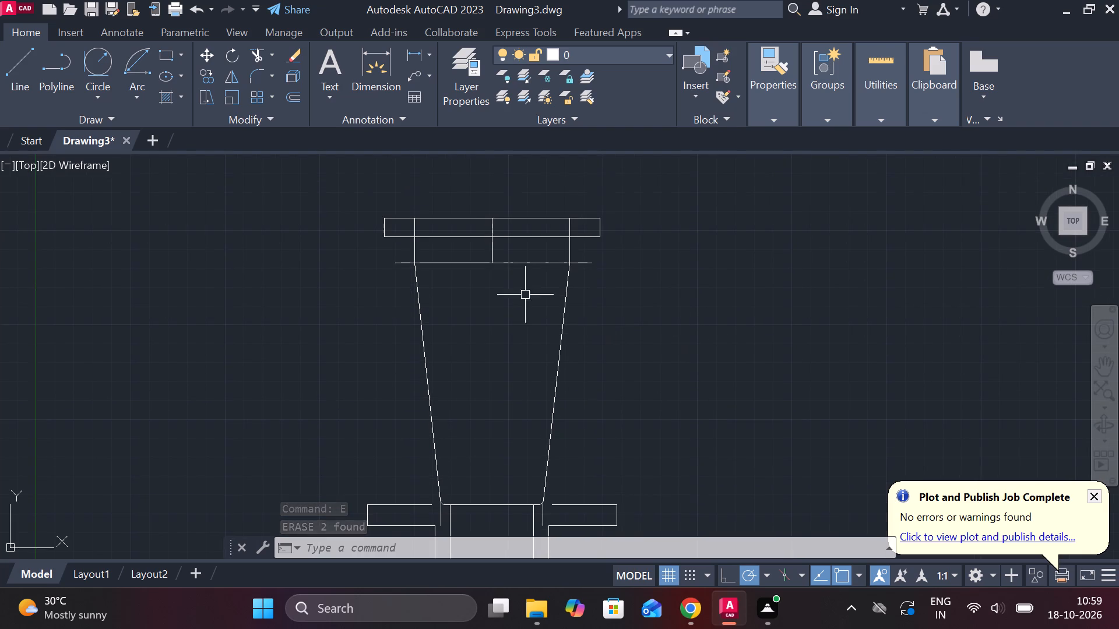
pyautogui.click(493, 250)
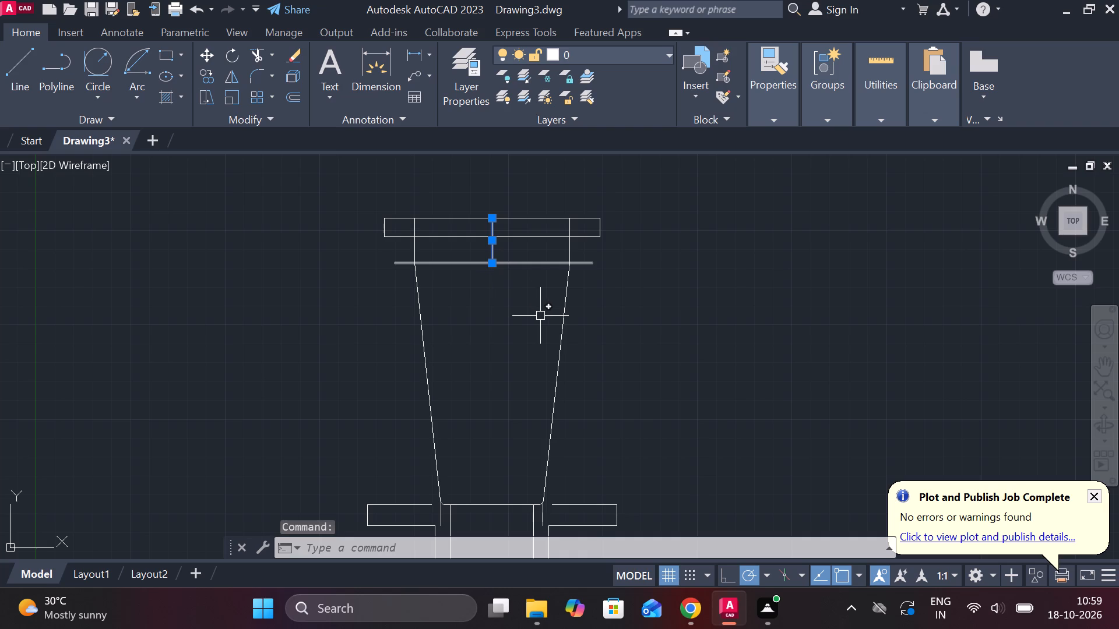
pyautogui.press('o')
pyautogui.press('Return')
pyautogui.press('Return')
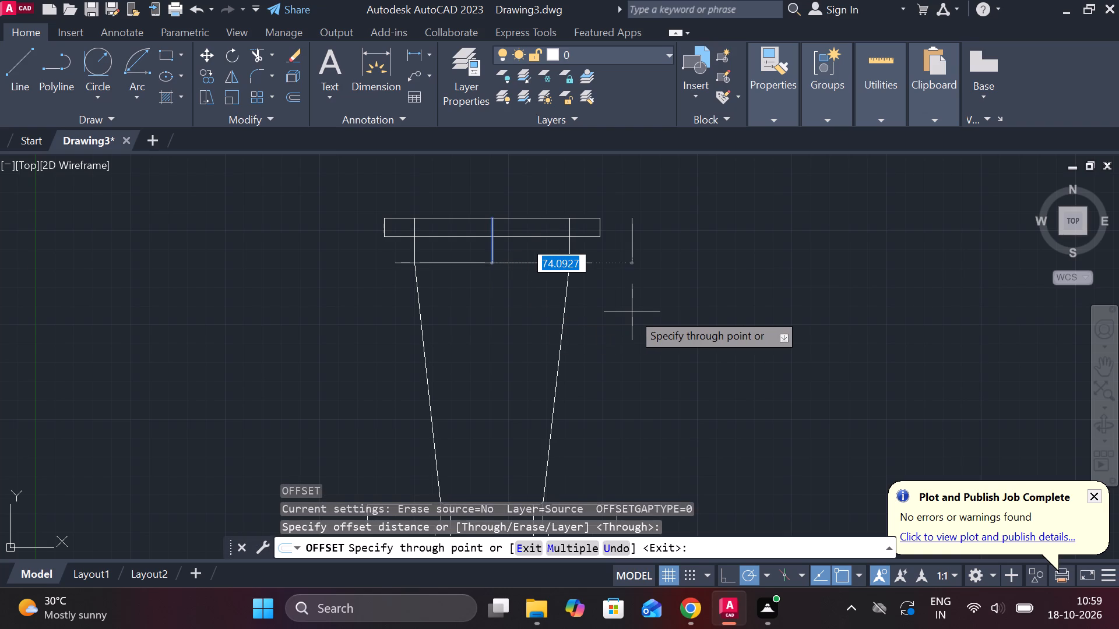
pyautogui.write('47')
pyautogui.press('Return')
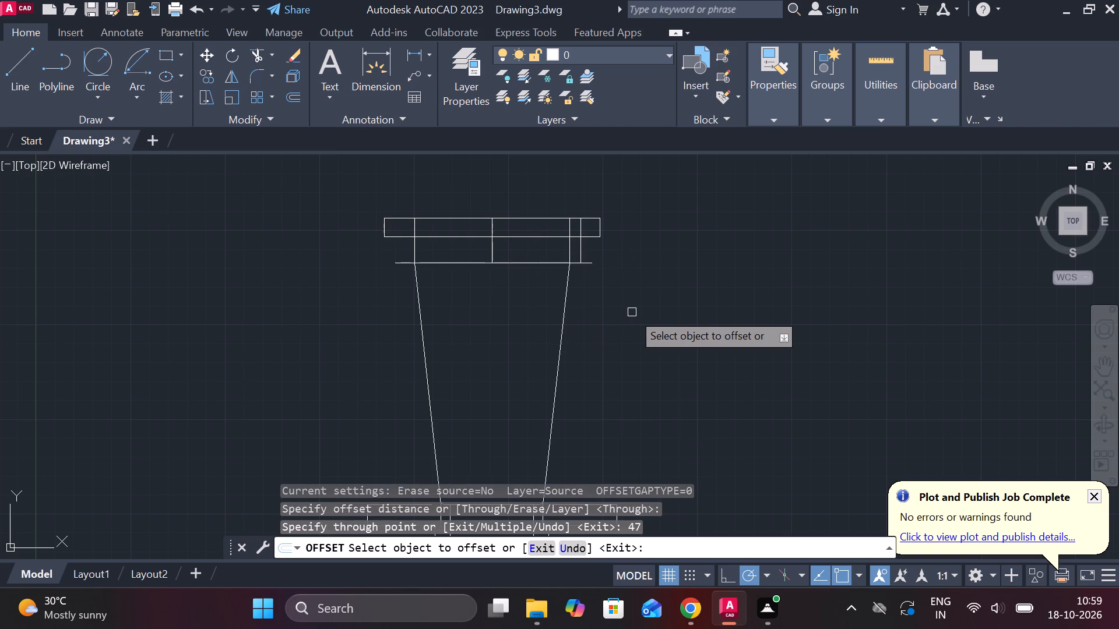
pyautogui.click(492, 253)
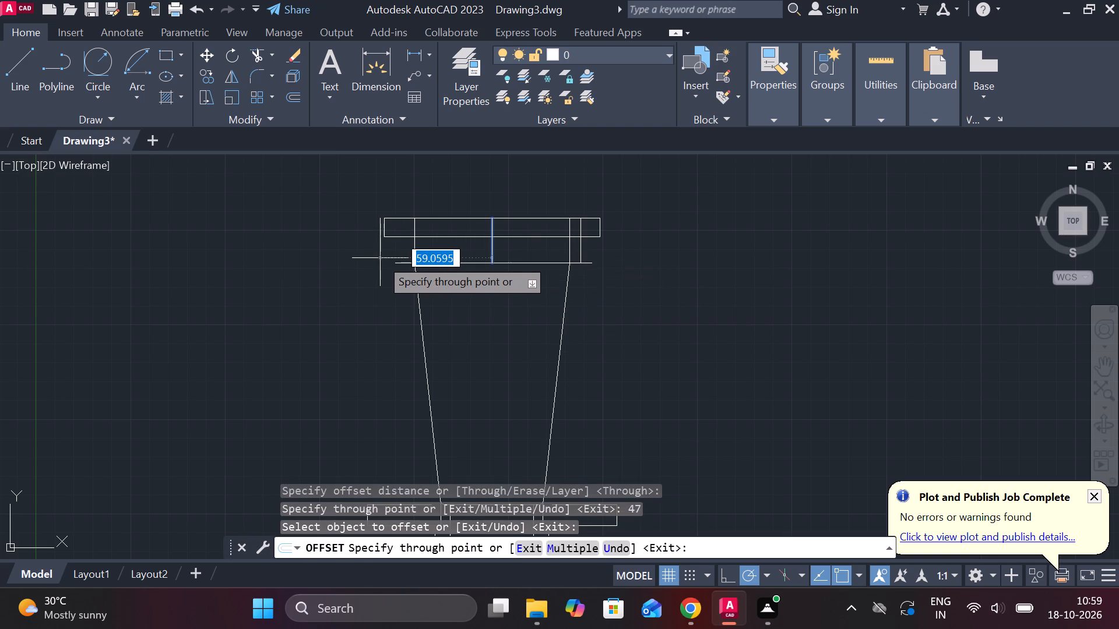
pyautogui.write('47')
pyautogui.press('Return')
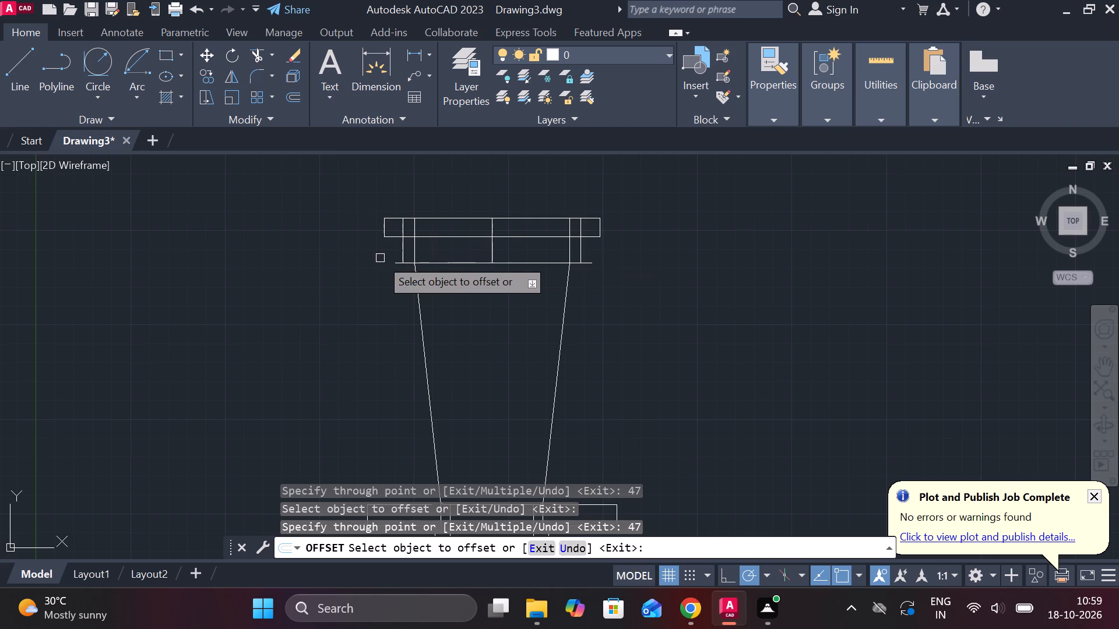
pyautogui.press('Escape')
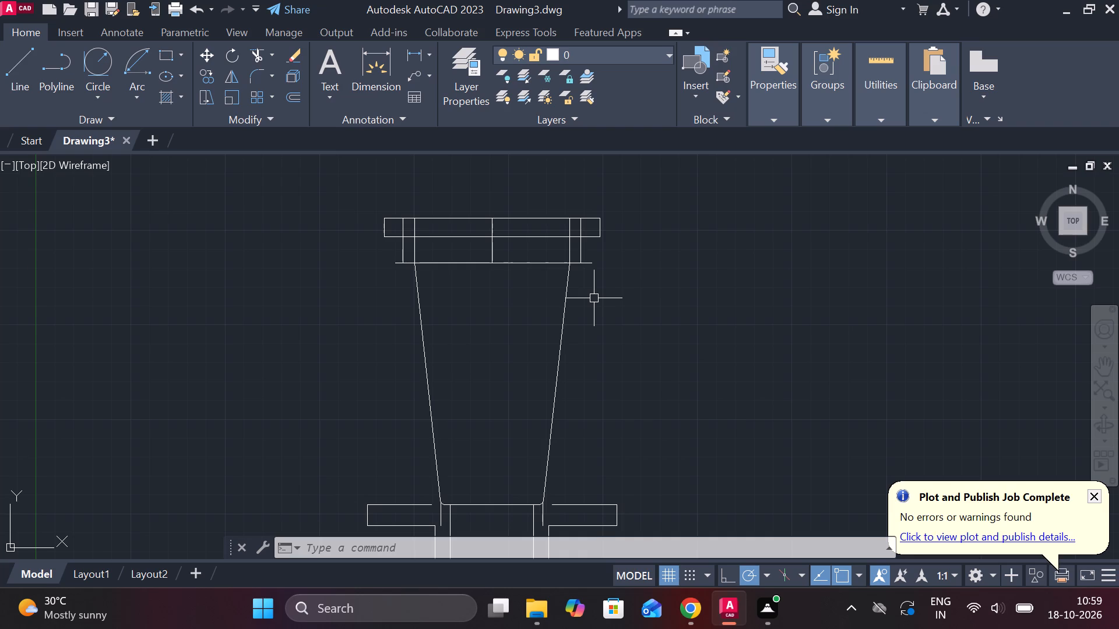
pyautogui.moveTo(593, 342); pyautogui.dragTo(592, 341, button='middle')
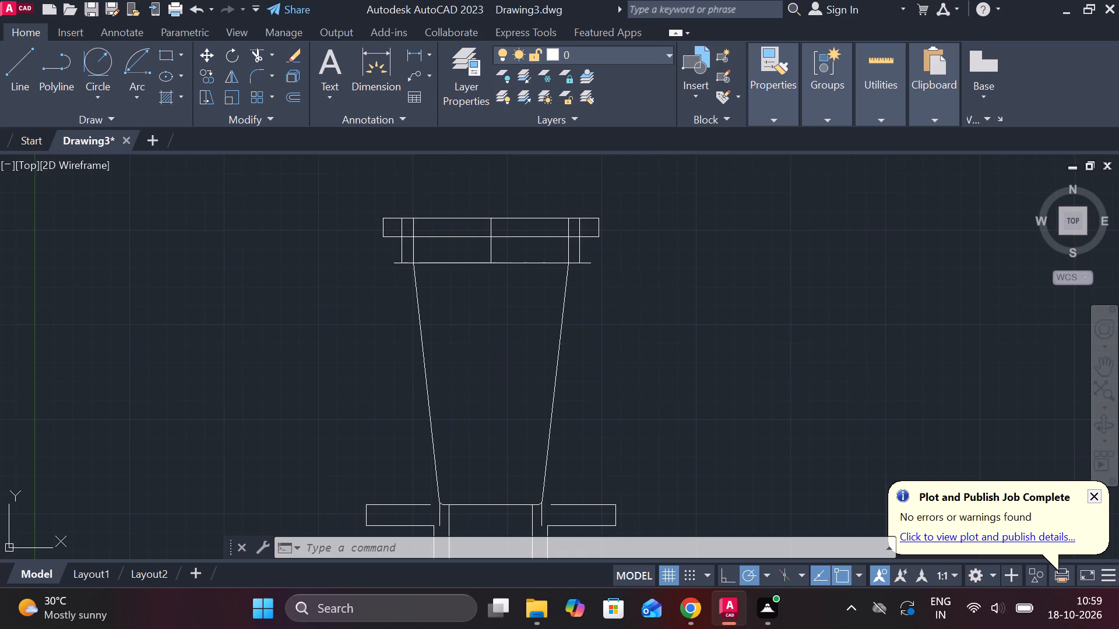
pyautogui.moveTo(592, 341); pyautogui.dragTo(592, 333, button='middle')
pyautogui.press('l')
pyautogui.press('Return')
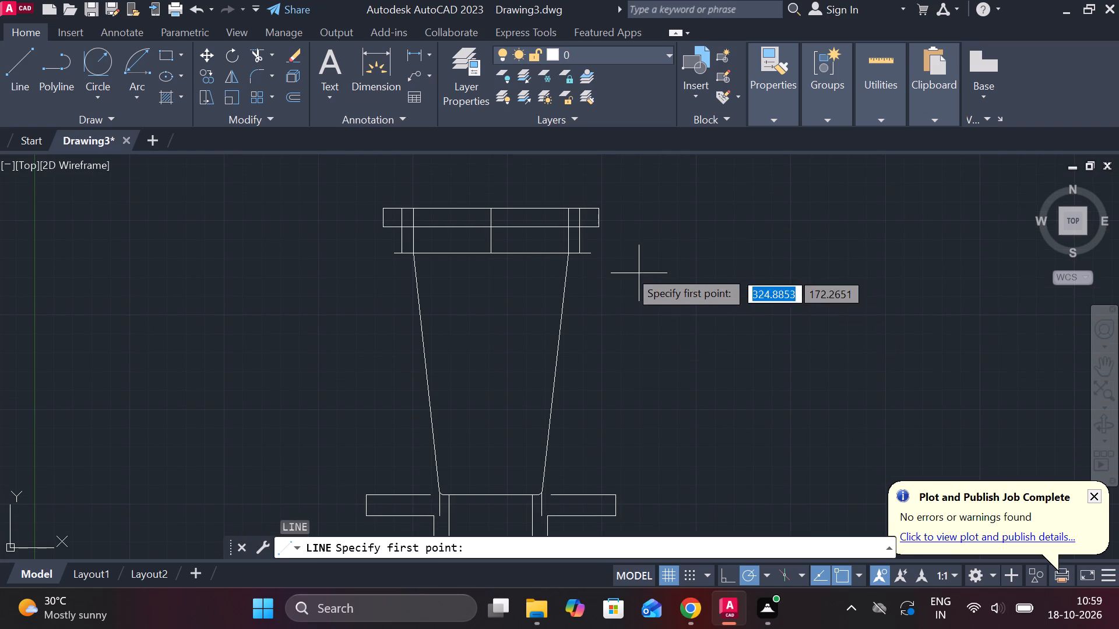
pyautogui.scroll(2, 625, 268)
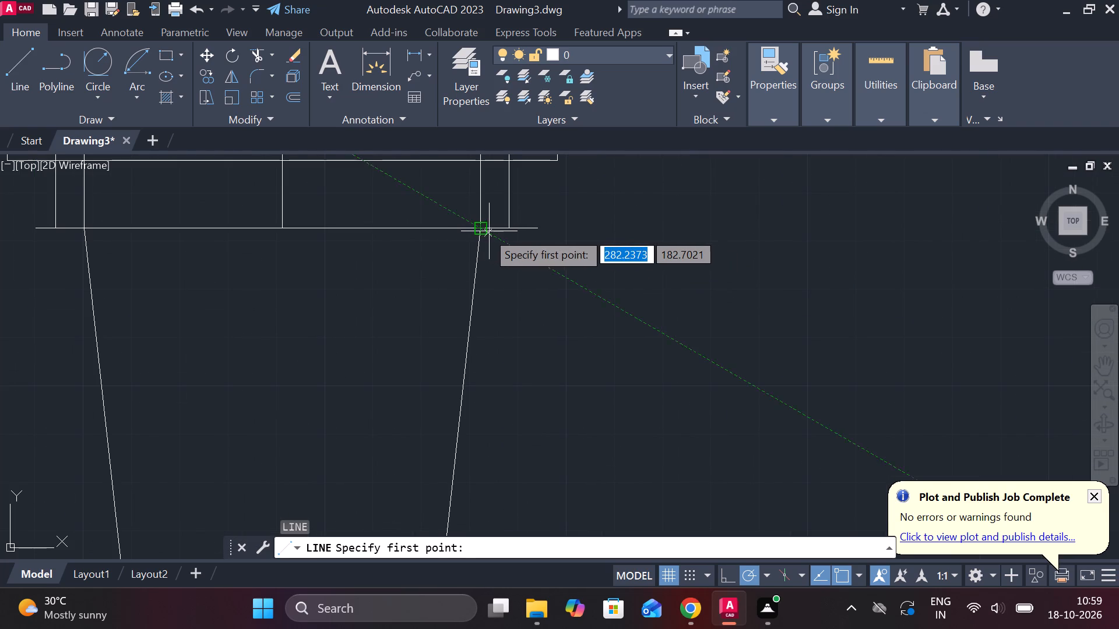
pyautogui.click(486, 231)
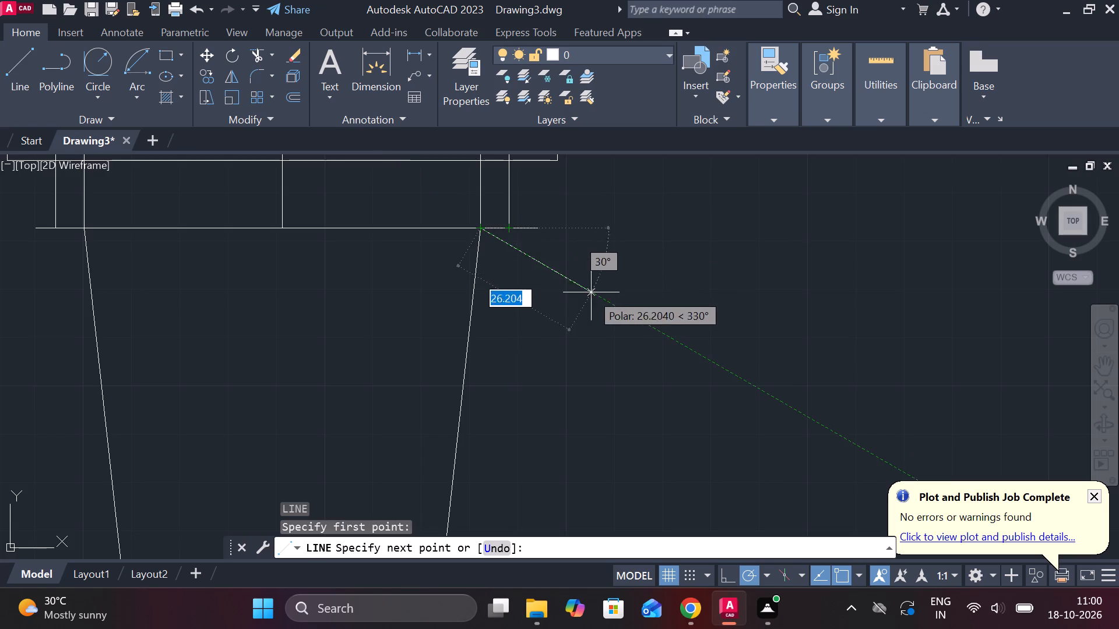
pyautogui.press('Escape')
# Offset both tapered side lines of the body outward by 6.
pyautogui.scroll(-2, 591, 292)
pyautogui.moveTo(590, 320); pyautogui.dragTo(584, 302, button='middle')
pyautogui.click(536, 333)
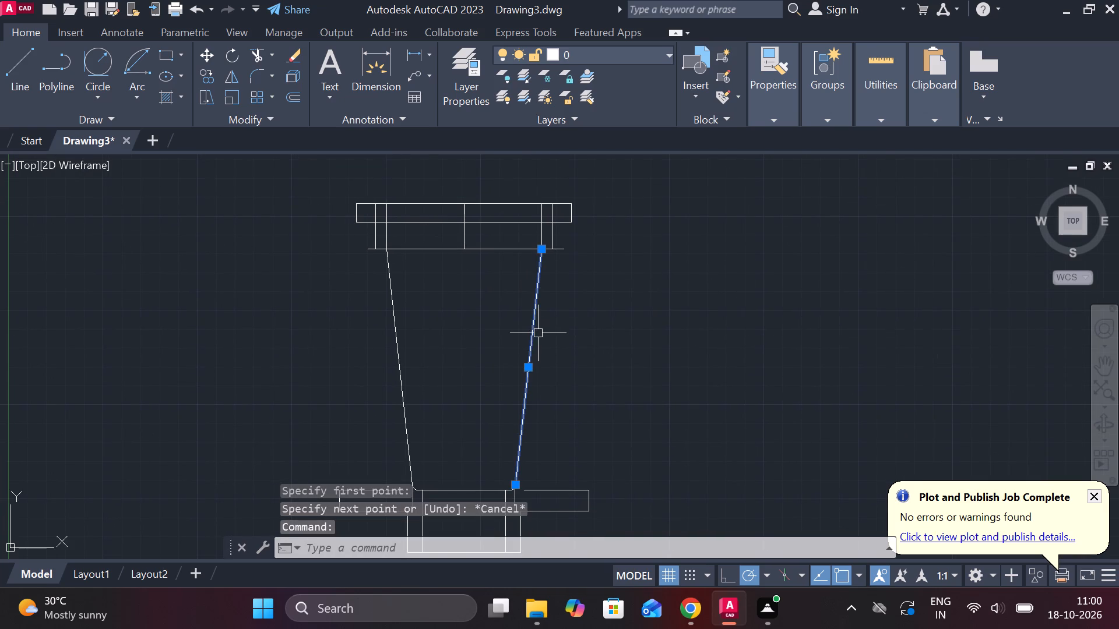
pyautogui.press('o')
pyautogui.press('Return')
pyautogui.press('Return')
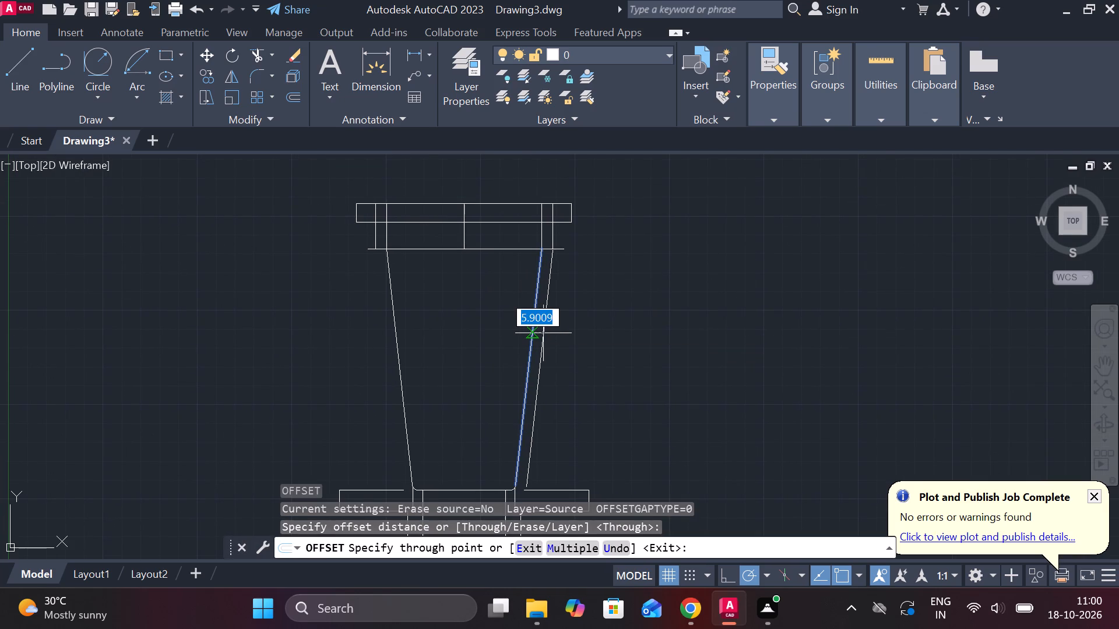
pyautogui.press('6')
pyautogui.press('Return')
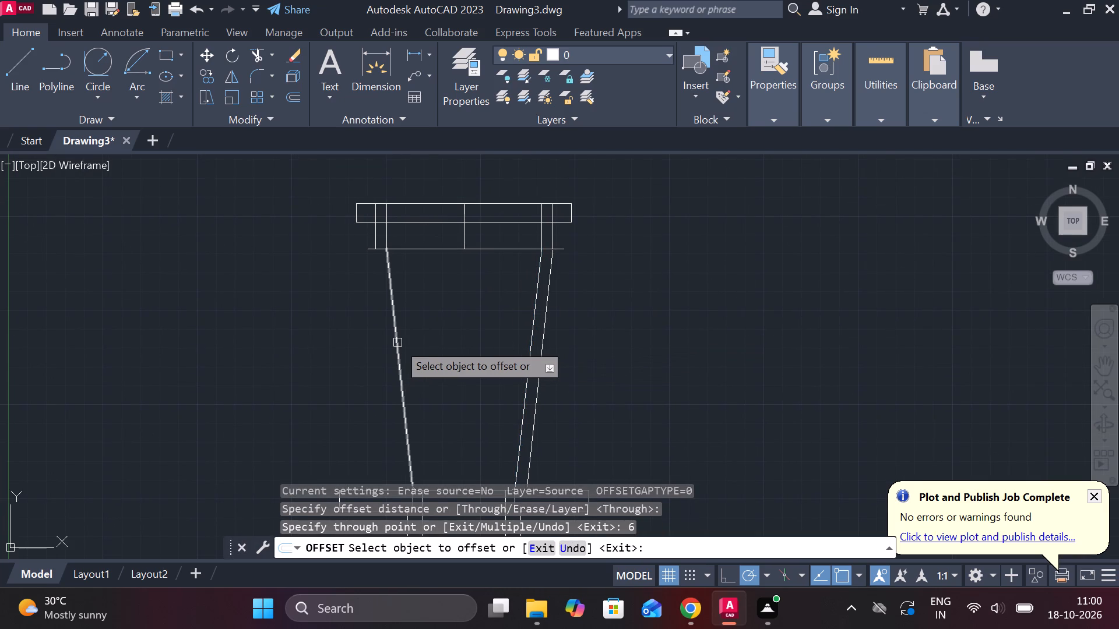
pyautogui.click(397, 342)
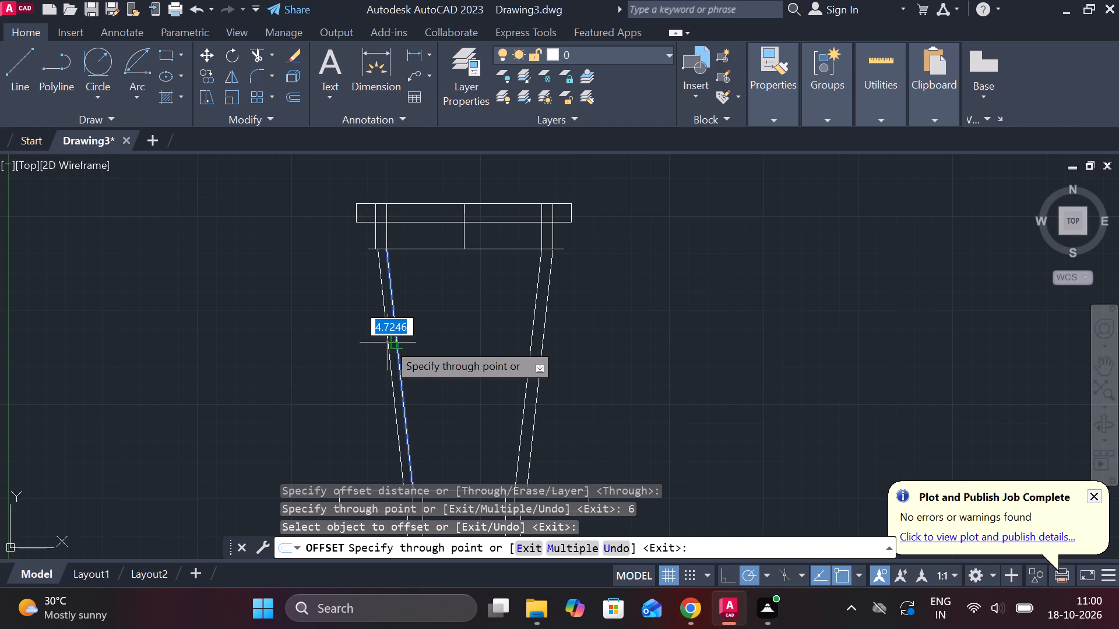
pyautogui.press('6')
pyautogui.press('Return')
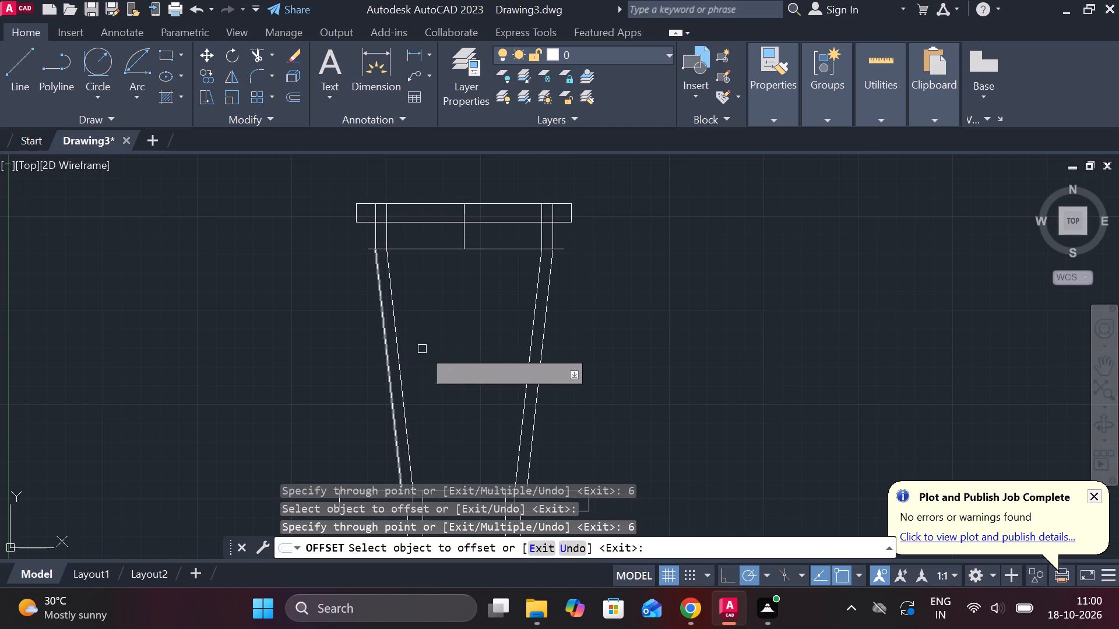
pyautogui.scroll(-2, 572, 336)
pyautogui.moveTo(594, 345); pyautogui.dragTo(593, 314, button='middle')
pyautogui.scroll(2, 587, 315)
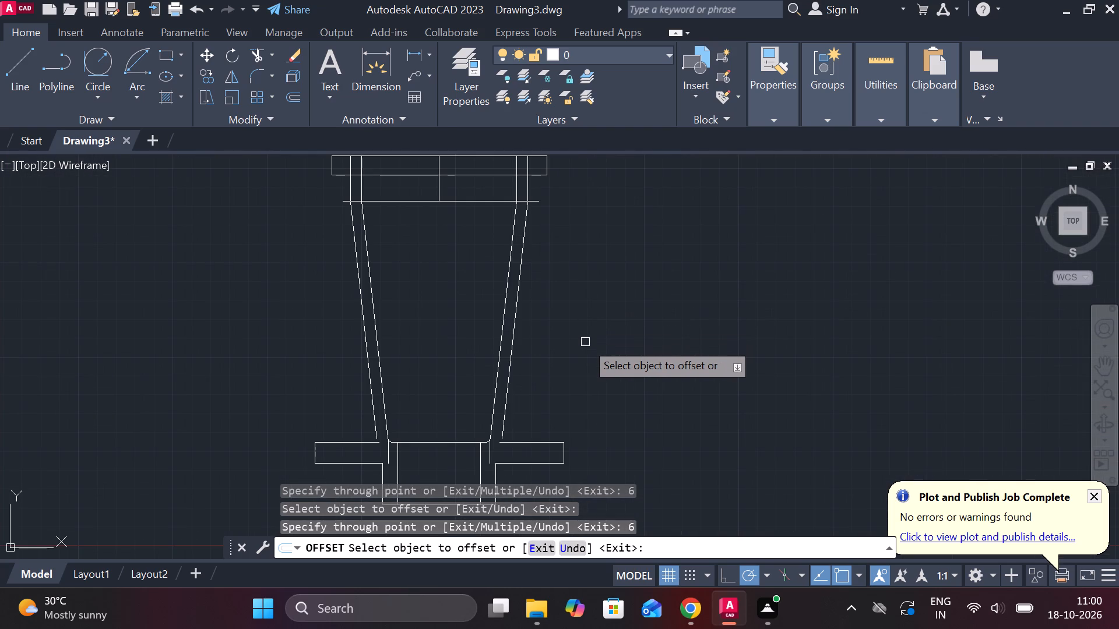
pyautogui.moveTo(575, 351); pyautogui.dragTo(579, 320, button='middle')
pyautogui.press('Escape')
# Extend the lower ends of both outer tapered lines to the plate's upper edge.
pyautogui.write('EX')
pyautogui.press('space')
pyautogui.click(511, 385)
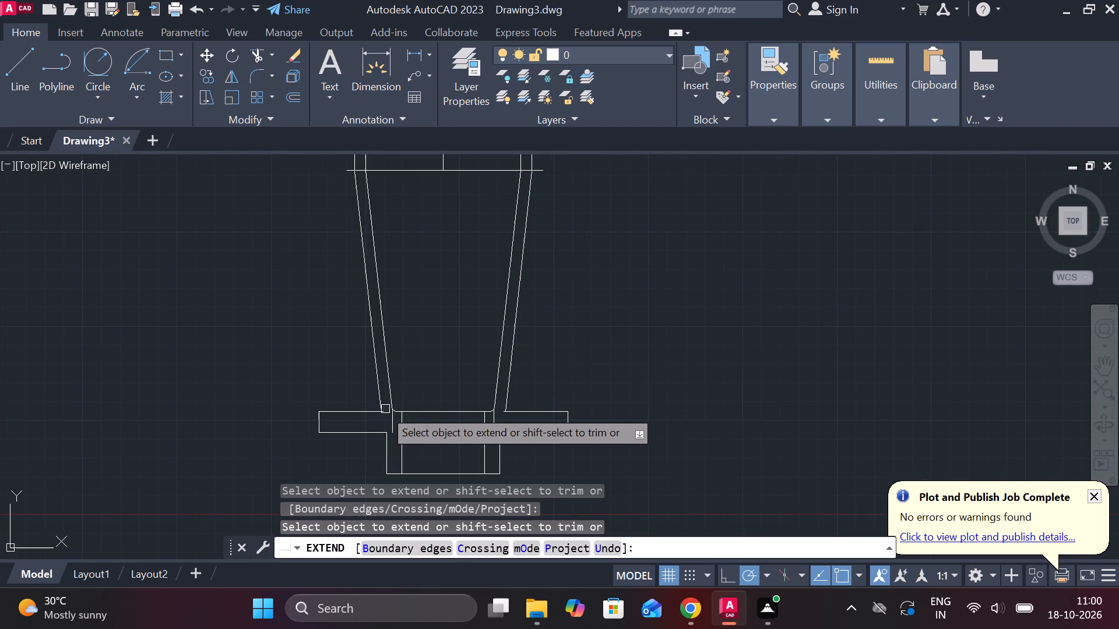
pyautogui.click(378, 402)
pyautogui.scroll(2, 381, 415)
pyautogui.press('Escape')
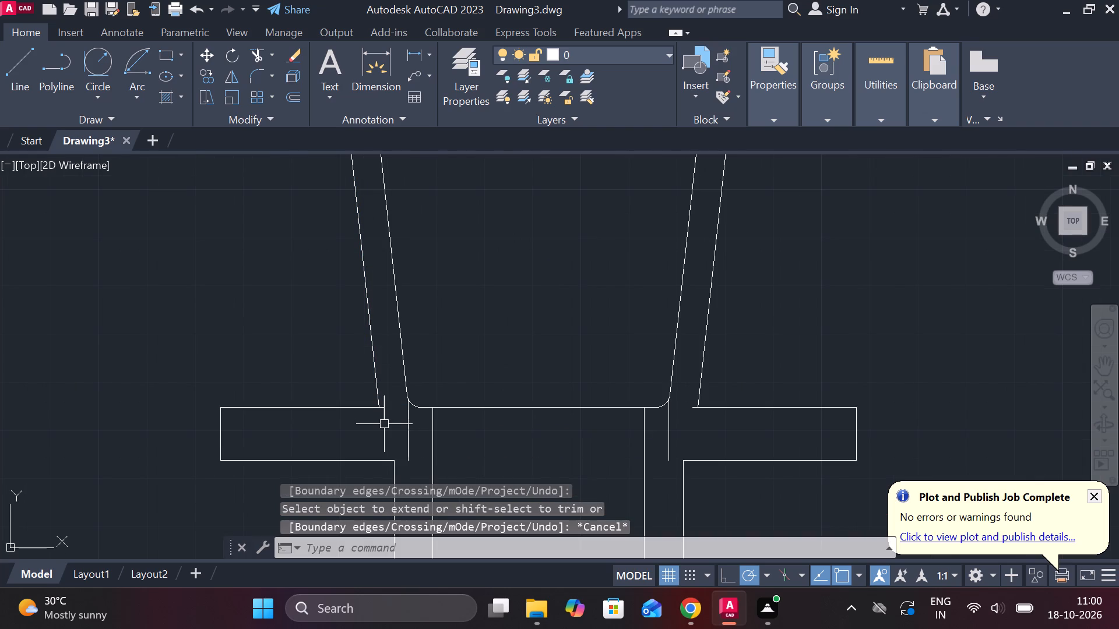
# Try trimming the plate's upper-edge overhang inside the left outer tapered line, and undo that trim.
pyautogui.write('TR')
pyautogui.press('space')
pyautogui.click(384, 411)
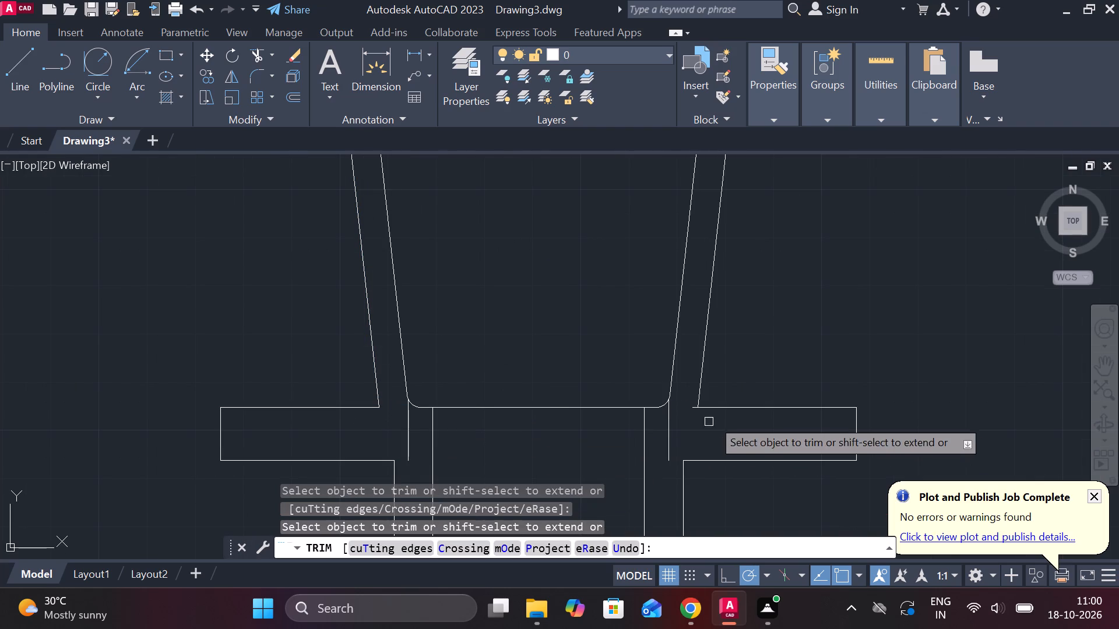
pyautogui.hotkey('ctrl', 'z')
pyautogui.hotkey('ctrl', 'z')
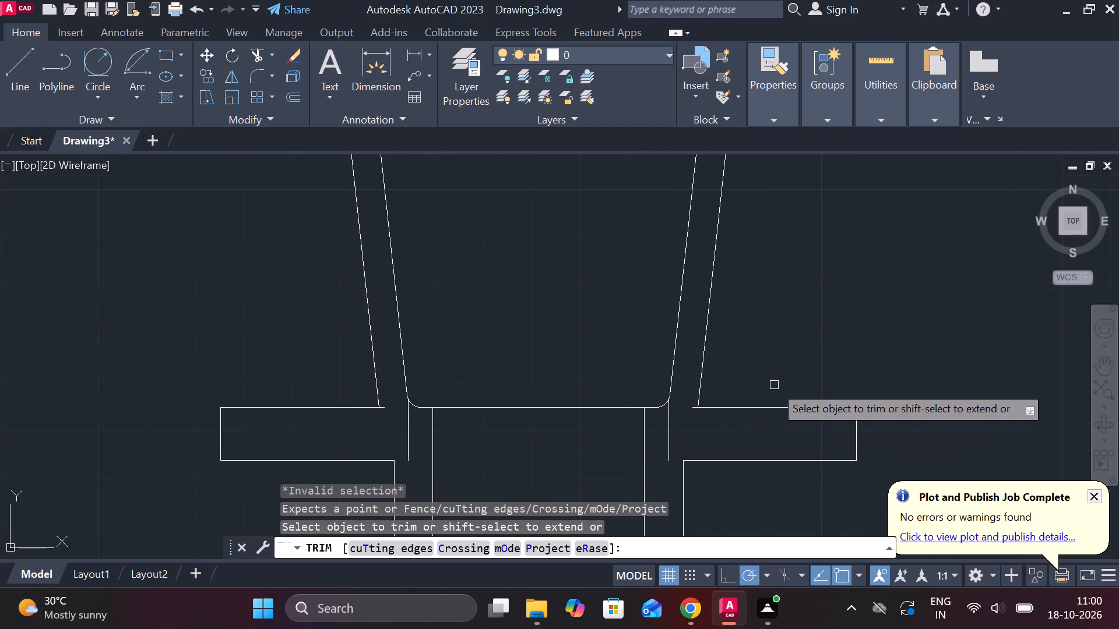
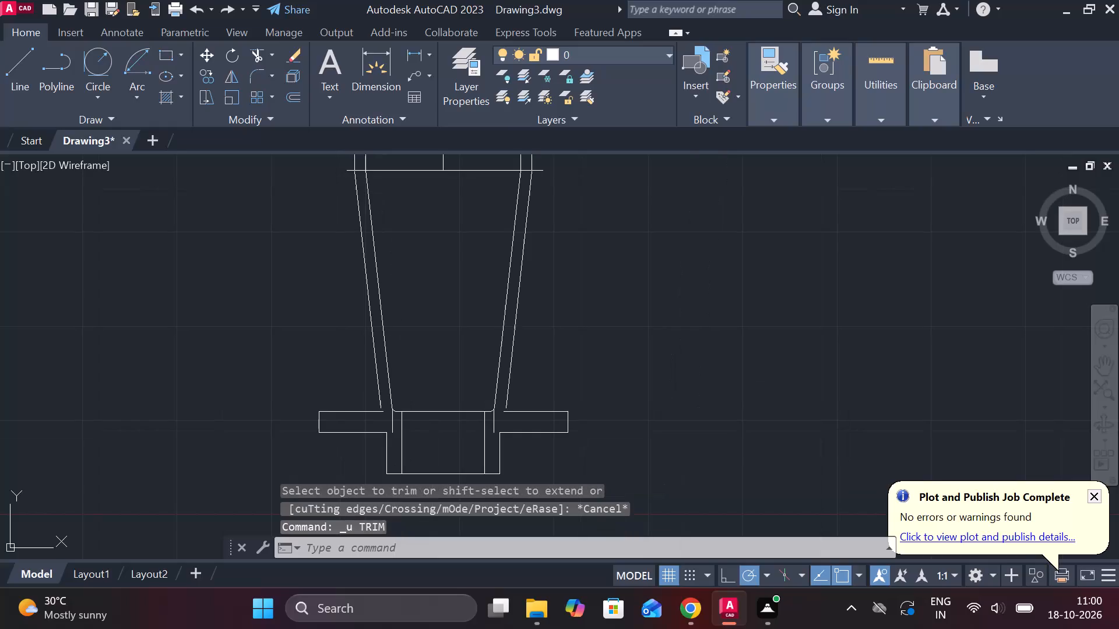
# Undo the extension of the outer tapered lines and their outward offsets.
pyautogui.hotkey('ctrl', 'z')
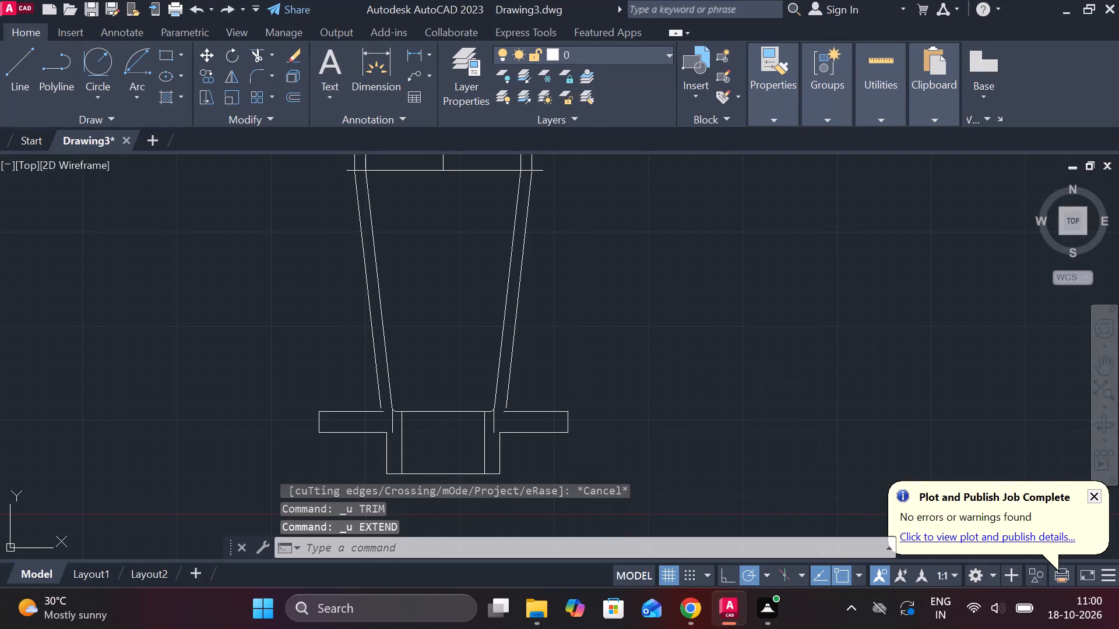
# Draw the right outer tapered line from the inner end of the plate's right upper edge to the top block's lower right corner.
pyautogui.press('l')
pyautogui.press('Return')
pyautogui.scroll(1, 570, 390)
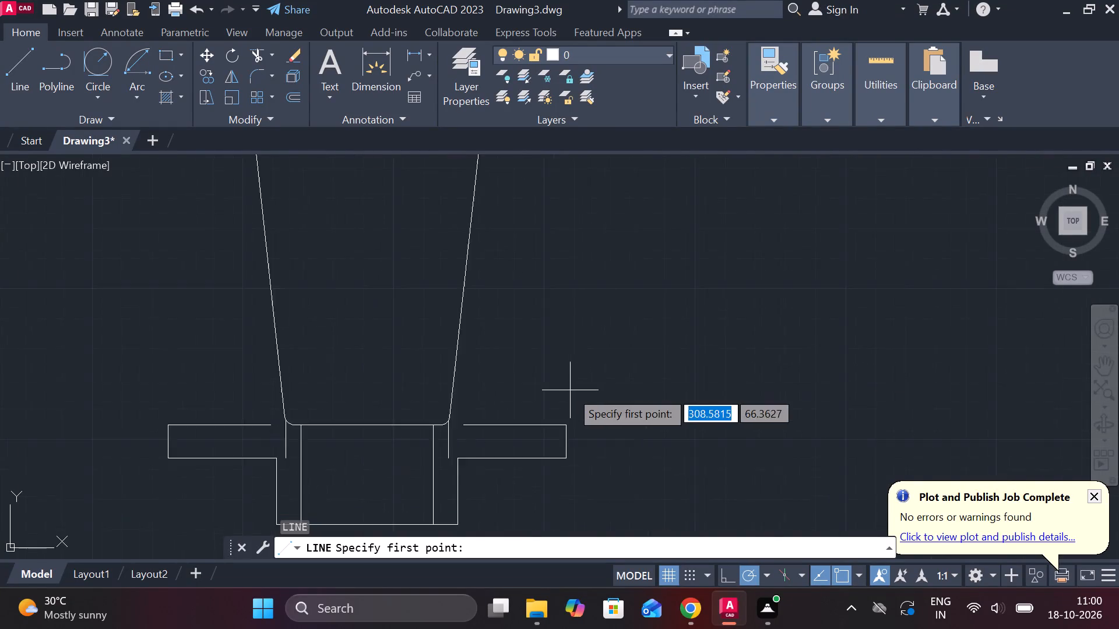
pyautogui.scroll(2, 570, 390)
pyautogui.moveTo(482, 455); pyautogui.dragTo(678, 328, button='middle')
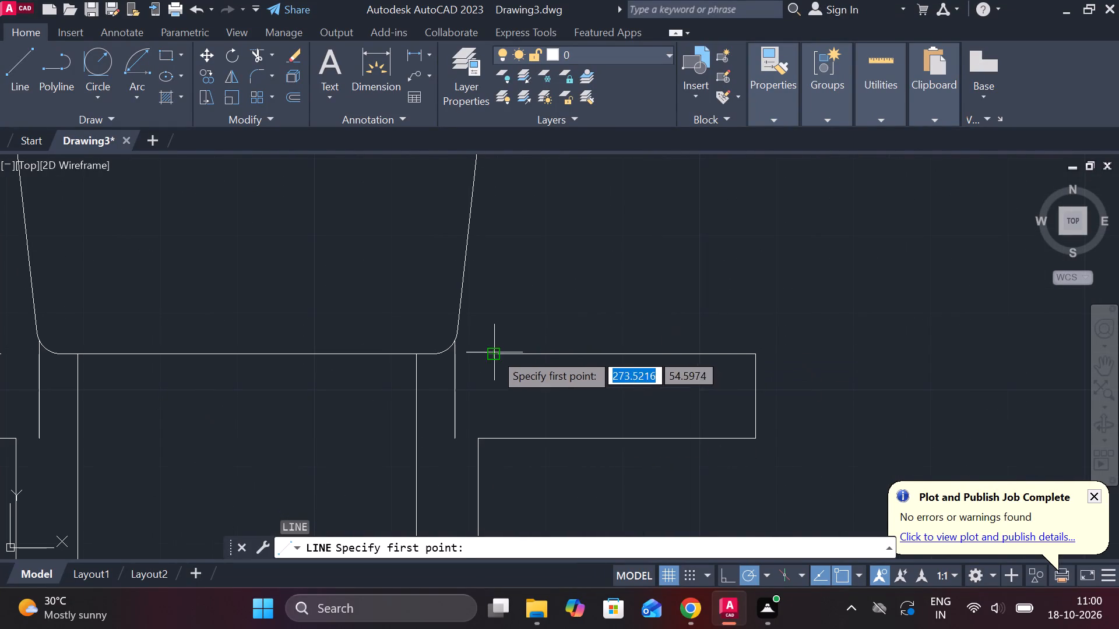
pyautogui.click(494, 352)
pyautogui.scroll(-3, 541, 235)
pyautogui.moveTo(543, 320); pyautogui.dragTo(517, 461, button='middle')
pyautogui.moveTo(543, 297); pyautogui.dragTo(539, 399, button='middle')
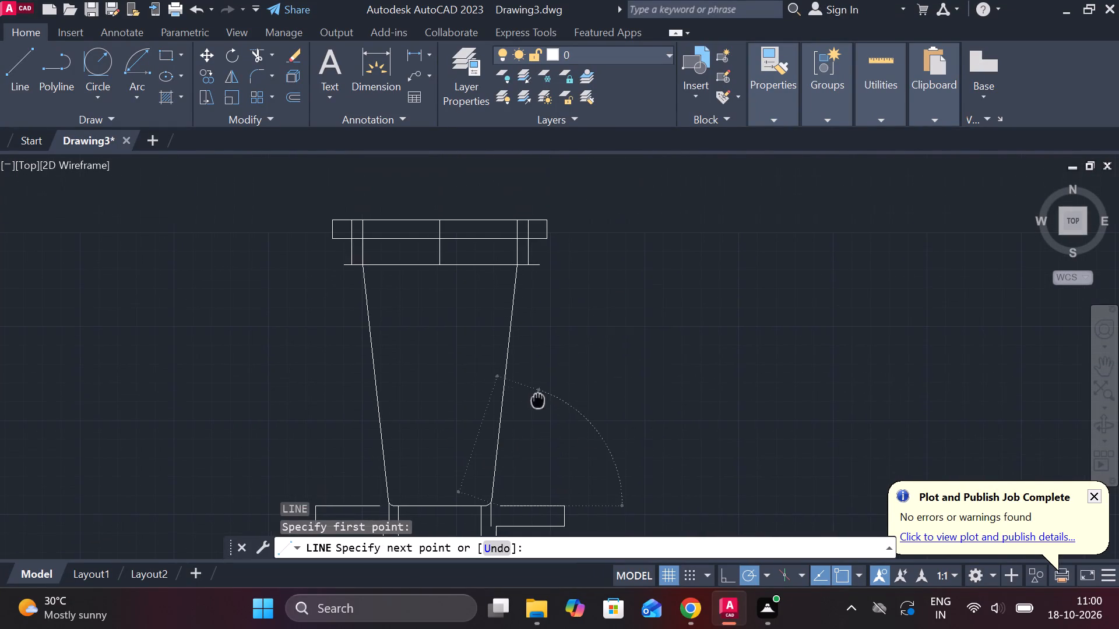
pyautogui.scroll(2, 526, 280)
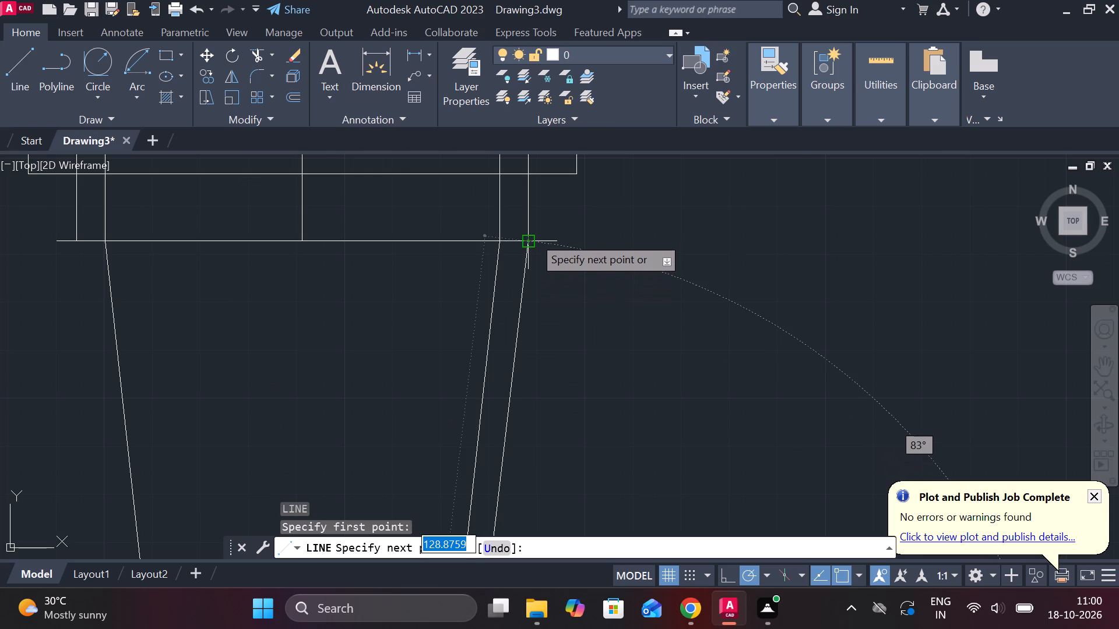
pyautogui.click(533, 236)
pyautogui.scroll(-3, 601, 287)
pyautogui.press('Escape')
# Draw the left outer tapered line from the inner end of the plate's left upper edge to the top block's lower left corner.
pyautogui.press('space')
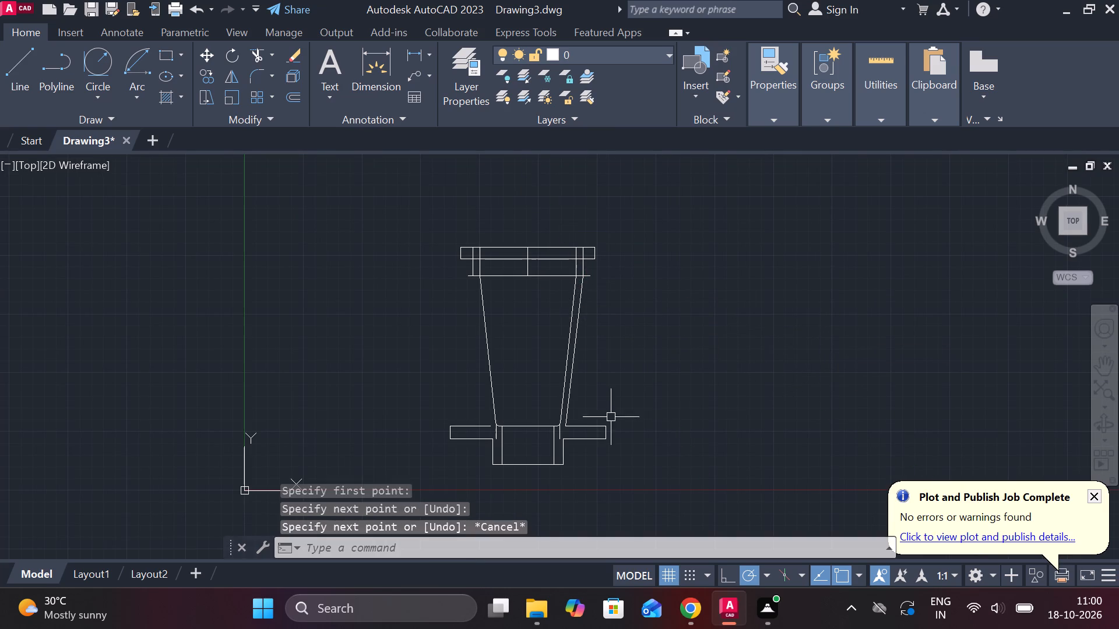
pyautogui.scroll(2, 536, 425)
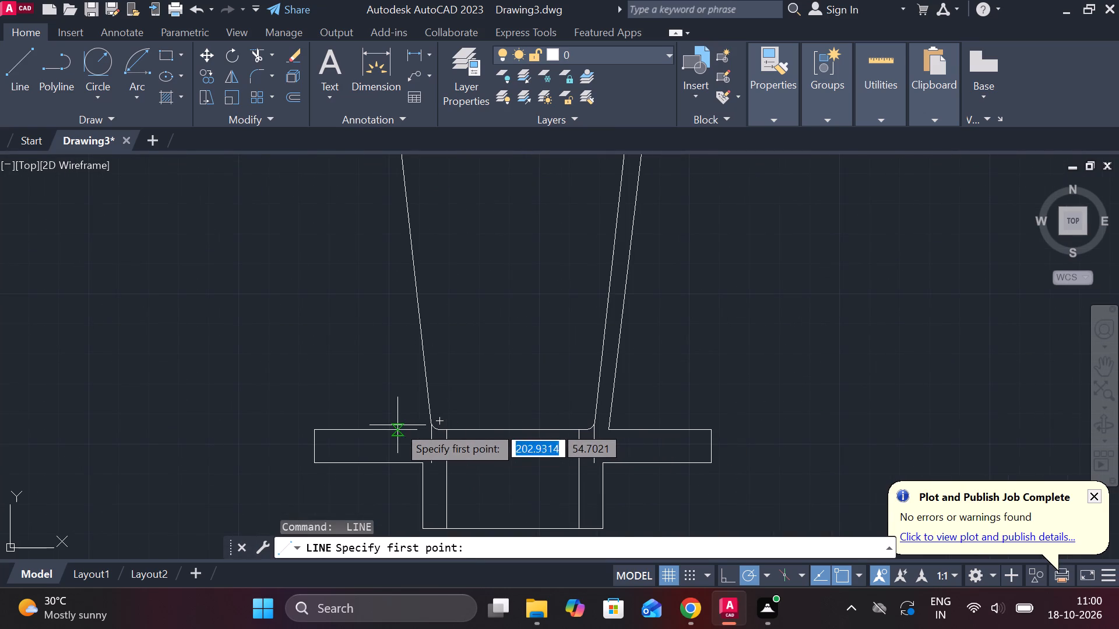
pyautogui.click(421, 429)
pyautogui.moveTo(397, 306); pyautogui.dragTo(471, 556, button='middle')
pyautogui.scroll(-1, 432, 422)
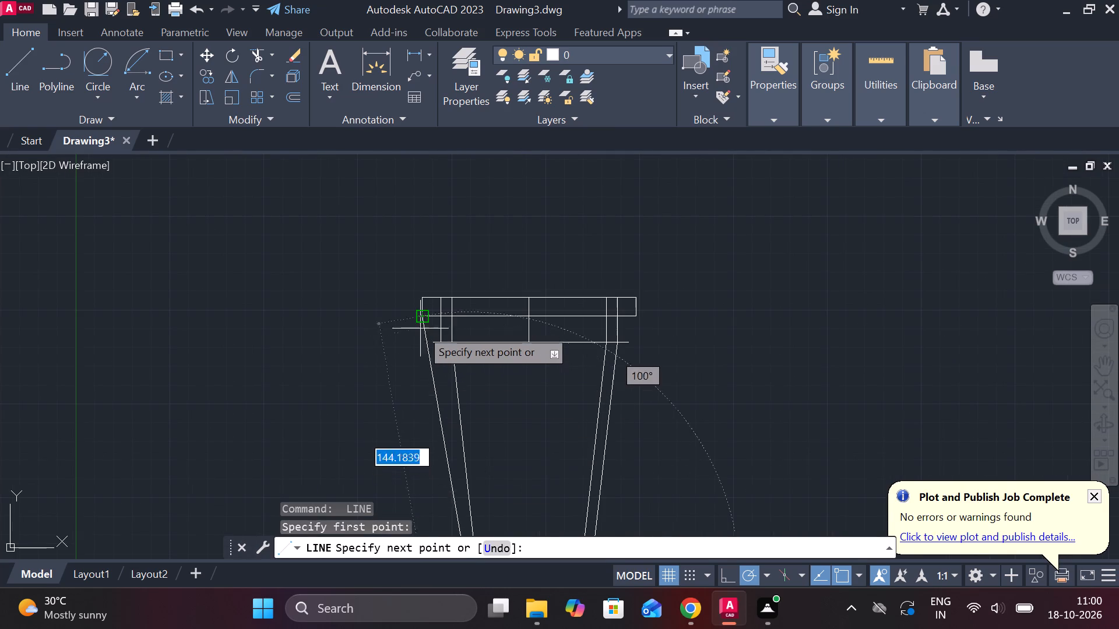
pyautogui.scroll(3, 430, 342)
pyautogui.click(472, 343)
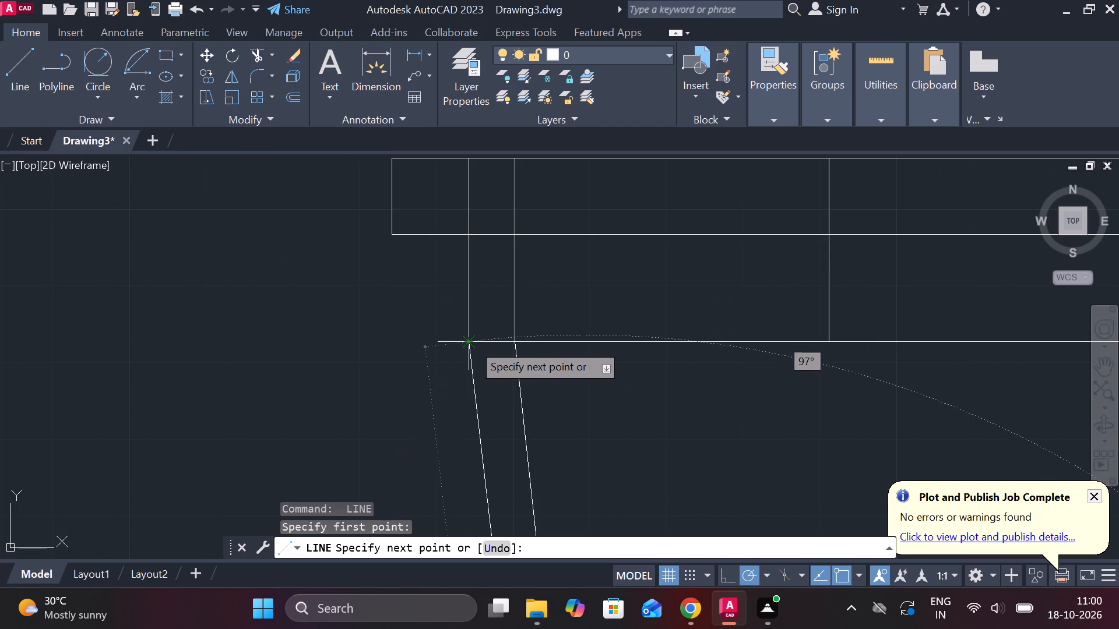
pyautogui.scroll(-2, 461, 381)
pyautogui.press('Escape')
pyautogui.press('Escape')
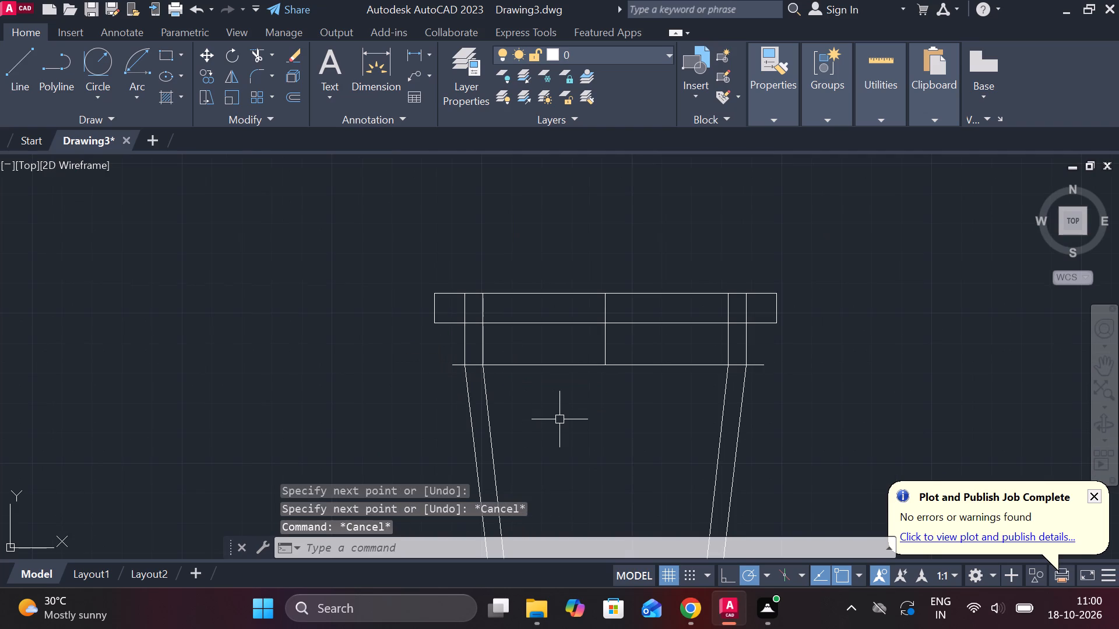
# Offset the lower block's bottom edge upward by 93 into the tapered body.
pyautogui.moveTo(541, 419); pyautogui.dragTo(423, 303, button='middle')
pyautogui.scroll(-2, 372, 225)
pyautogui.scroll(2, 434, 390)
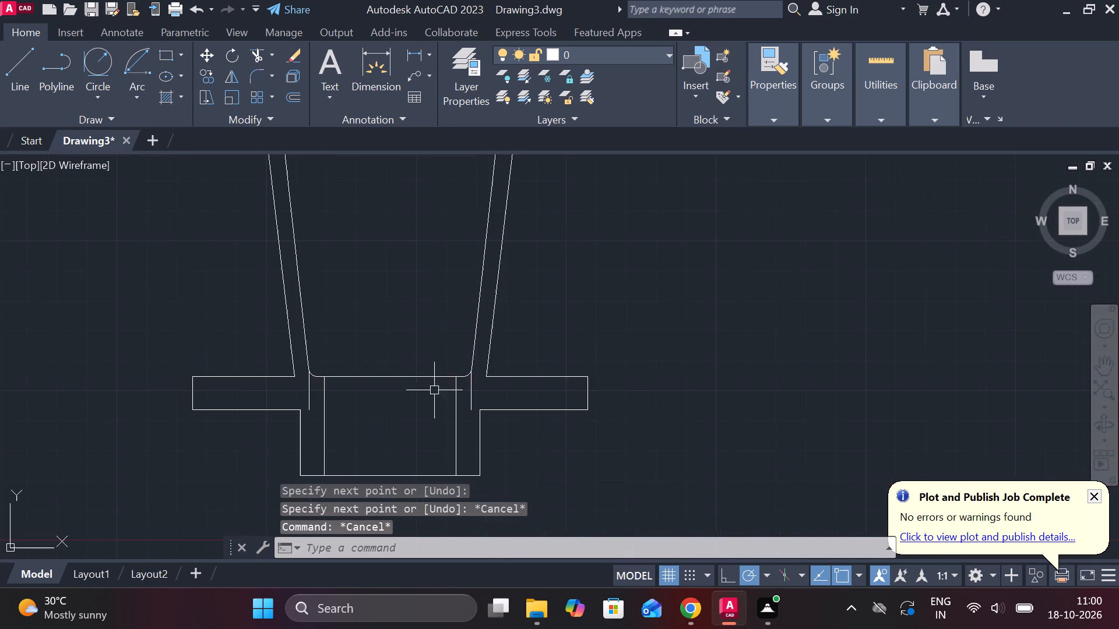
pyautogui.moveTo(439, 400); pyautogui.dragTo(553, 355, button='middle')
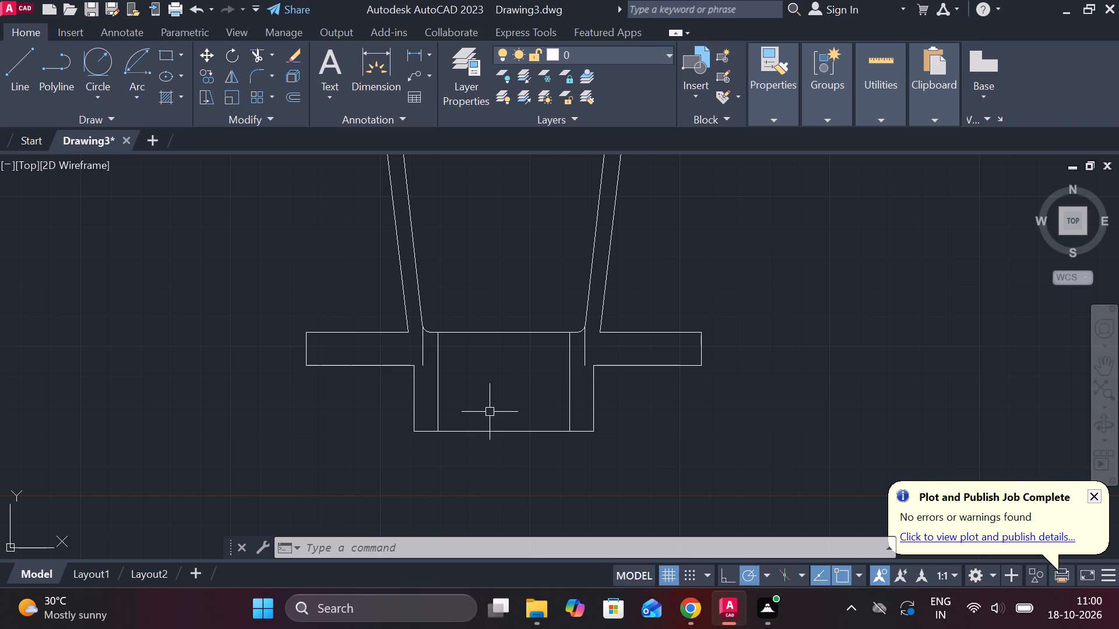
pyautogui.middleClick(506, 418)
pyautogui.scroll(-1, 500, 413)
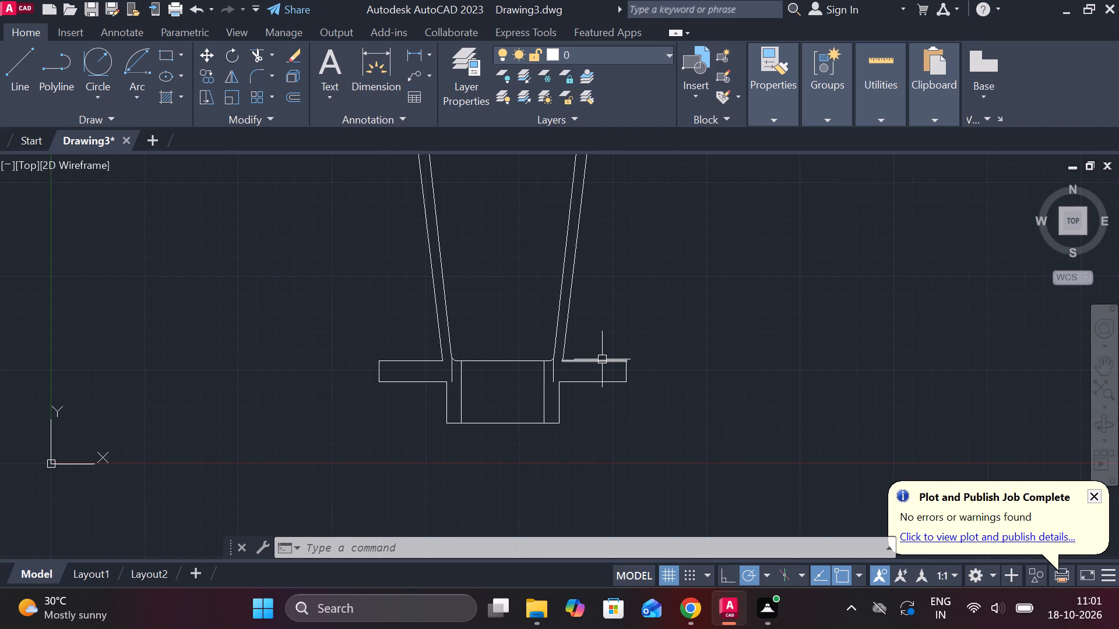
pyautogui.moveTo(519, 301); pyautogui.dragTo(526, 341, button='middle')
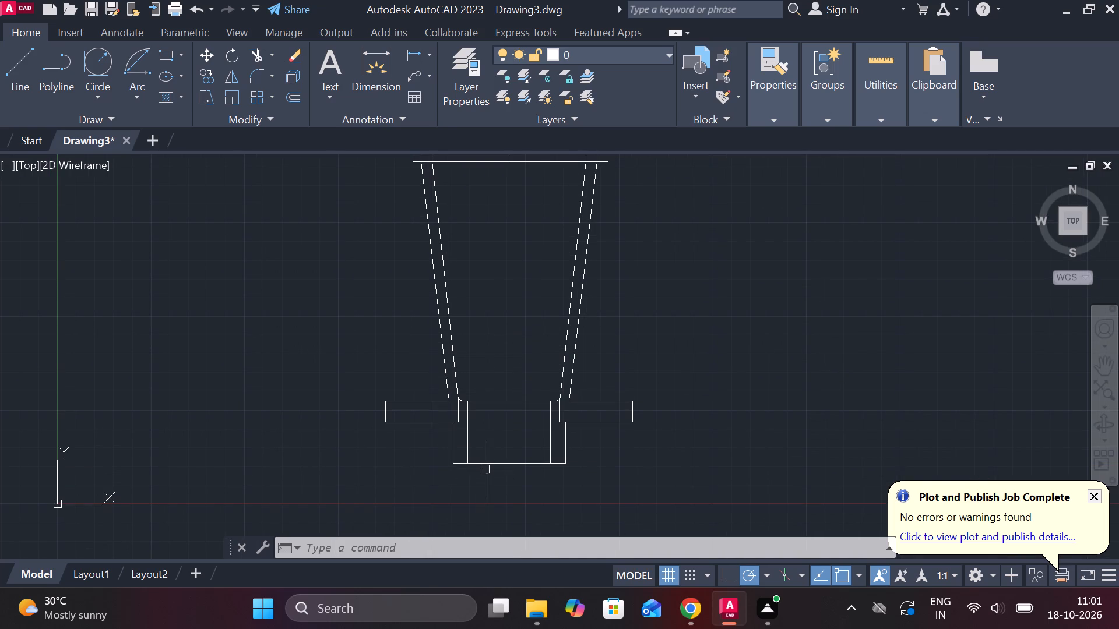
pyautogui.click(491, 465)
pyautogui.press('o')
pyautogui.press('Return')
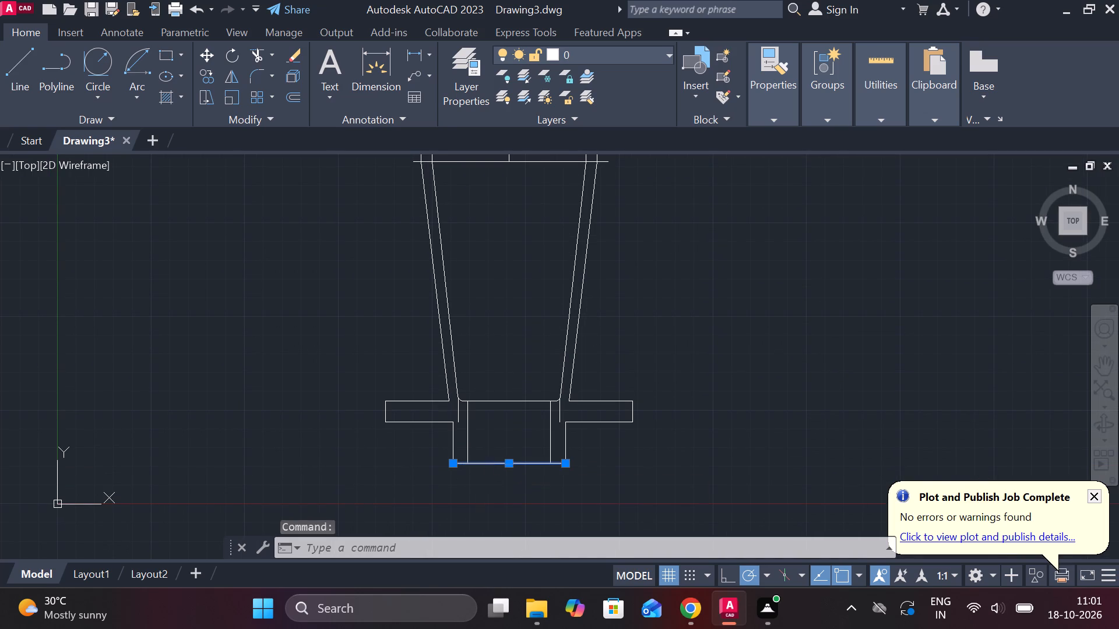
pyautogui.press('Return')
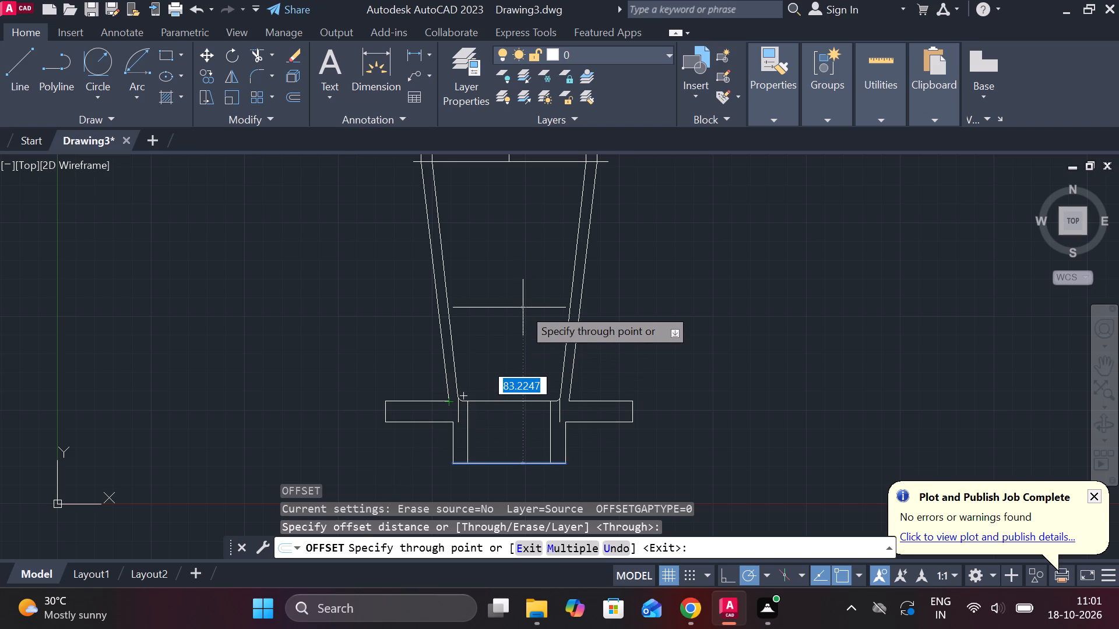
pyautogui.write('94')
pyautogui.press('BackSpace')
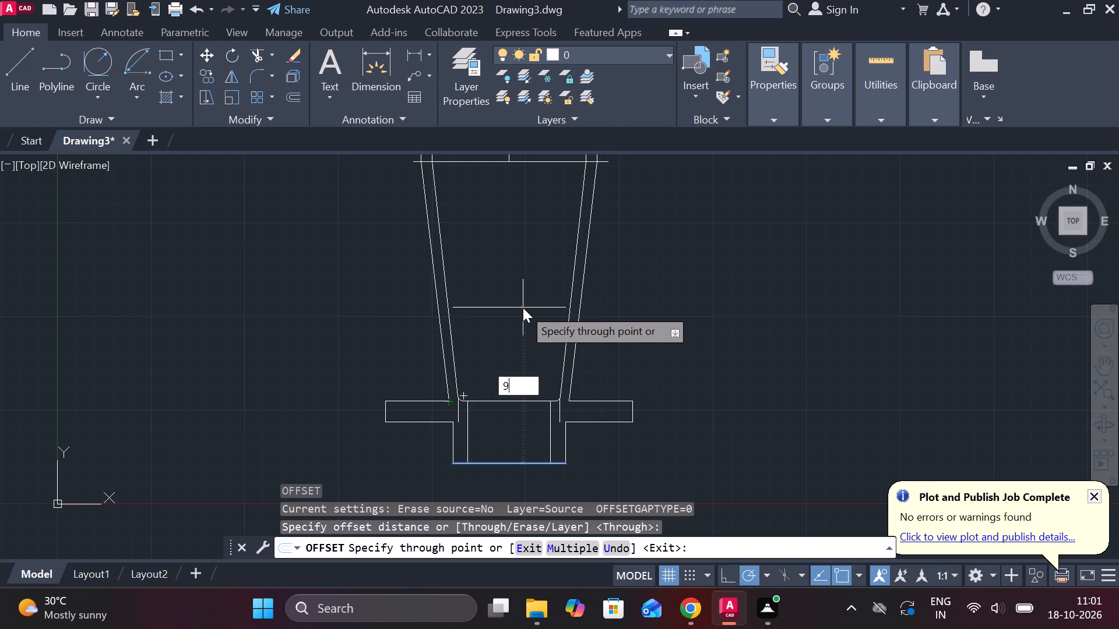
pyautogui.press('3')
pyautogui.press('Return')
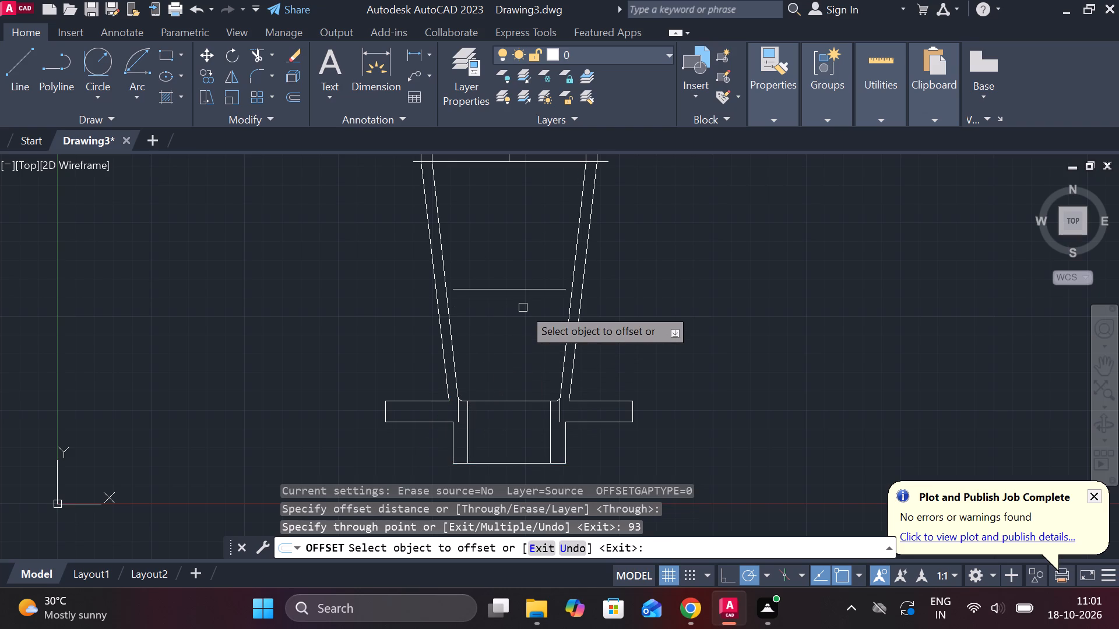
pyautogui.press('Escape')
# Lengthen the new horizontal line inside the body at both ends, well beyond the outer tapered walls.
pyautogui.click(487, 291)
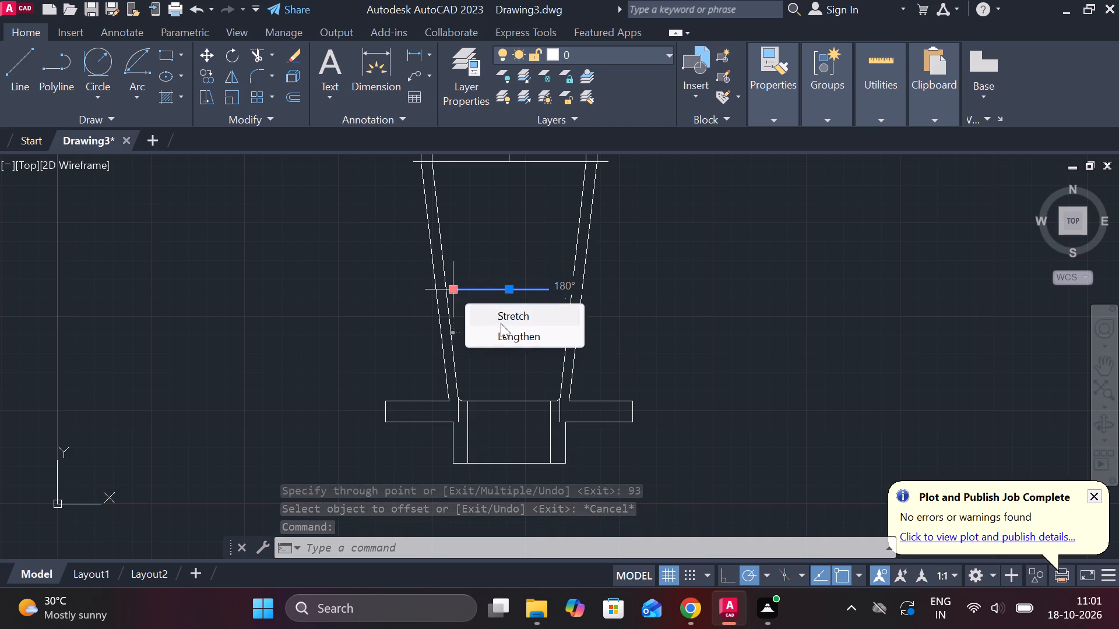
pyautogui.click(506, 337)
pyautogui.click(265, 331)
pyautogui.press('Escape')
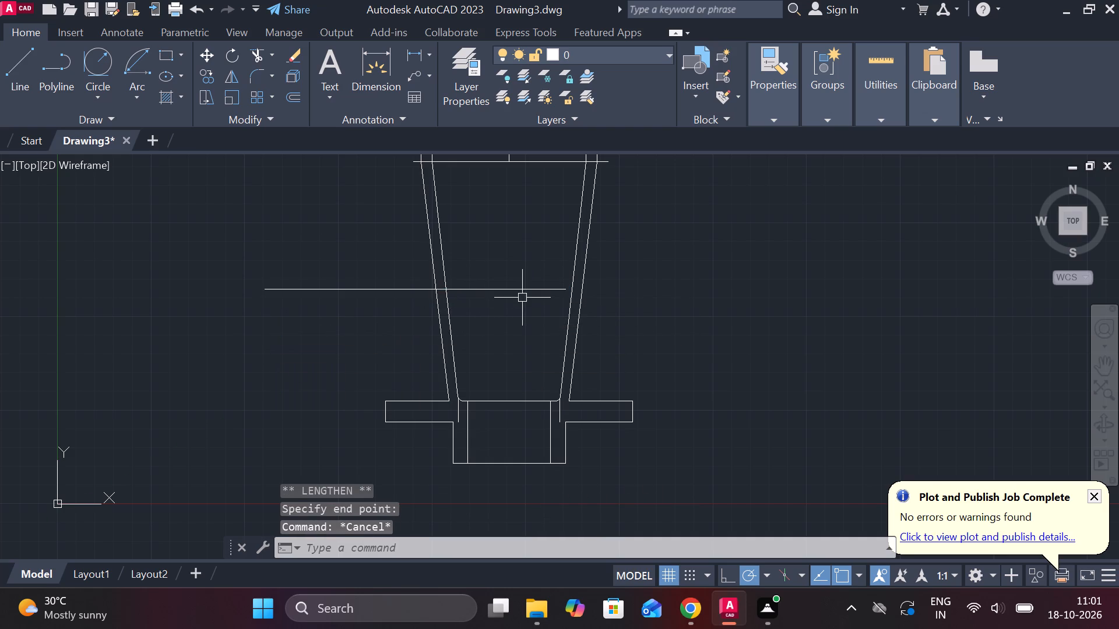
pyautogui.click(512, 289)
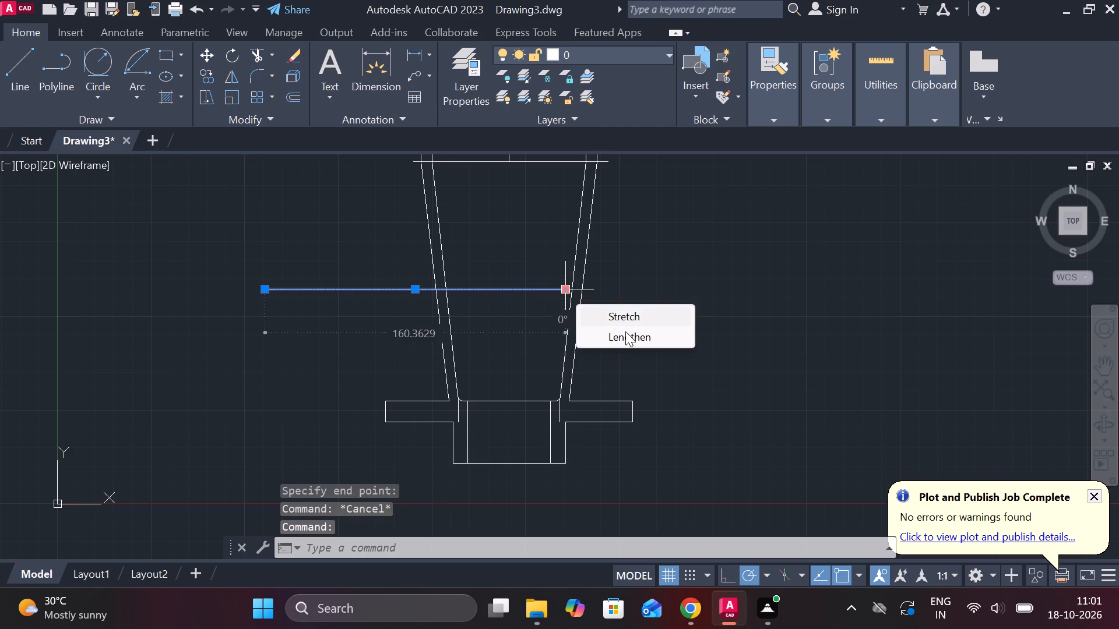
pyautogui.click(625, 331)
pyautogui.click(745, 304)
pyautogui.press('Escape')
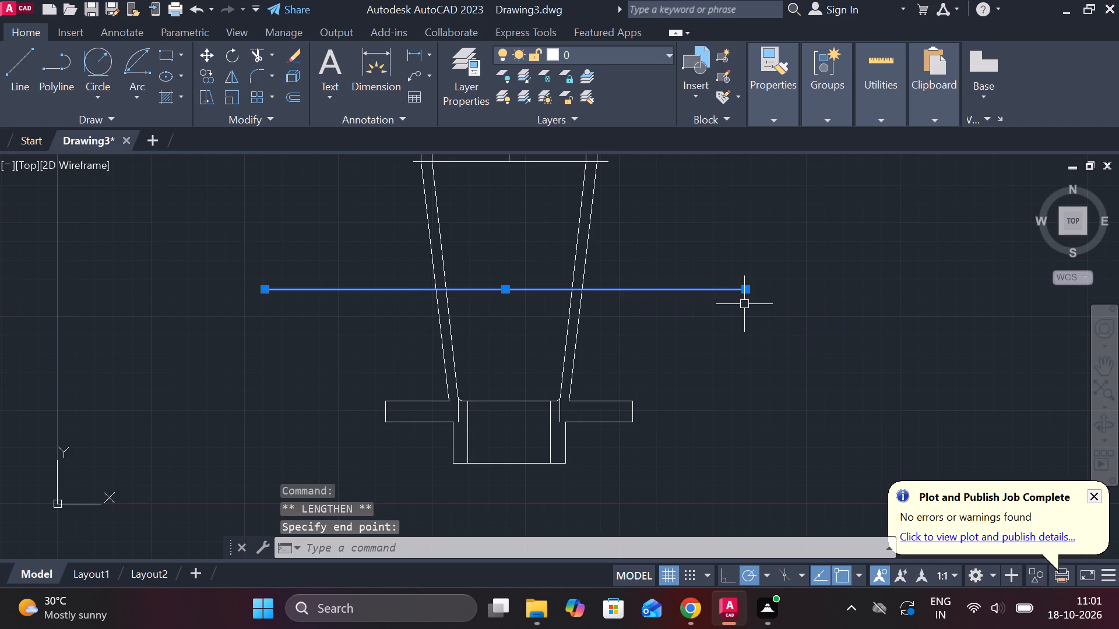
# Draw a short vertical line upward from the midpoint of the lengthened horizontal line.
pyautogui.moveTo(691, 341); pyautogui.dragTo(721, 356, button='middle')
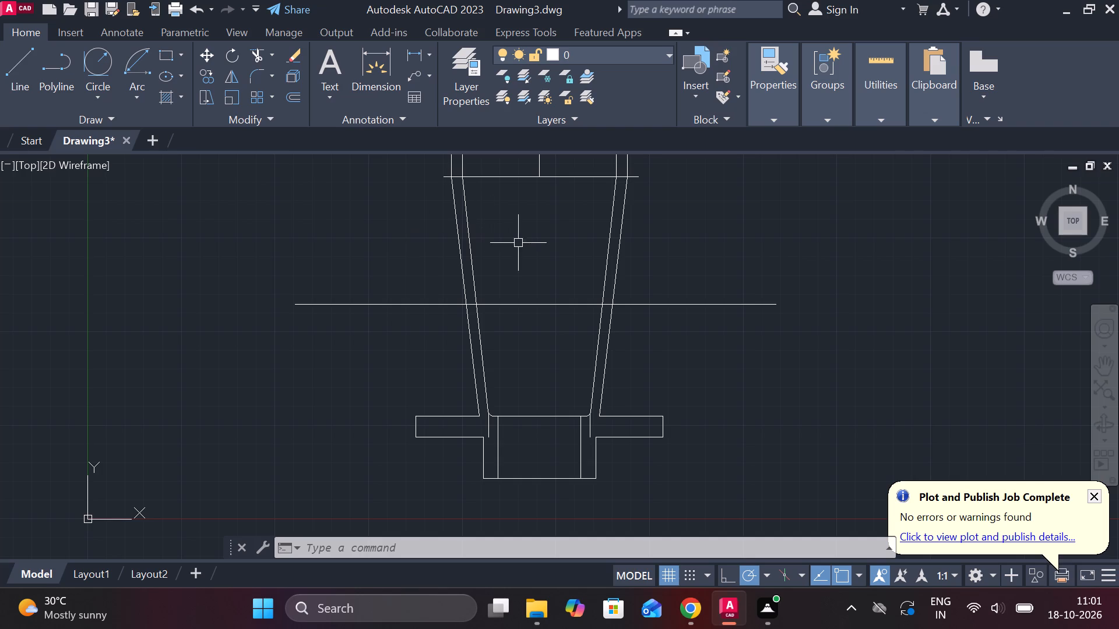
pyautogui.press('l')
pyautogui.press('Return')
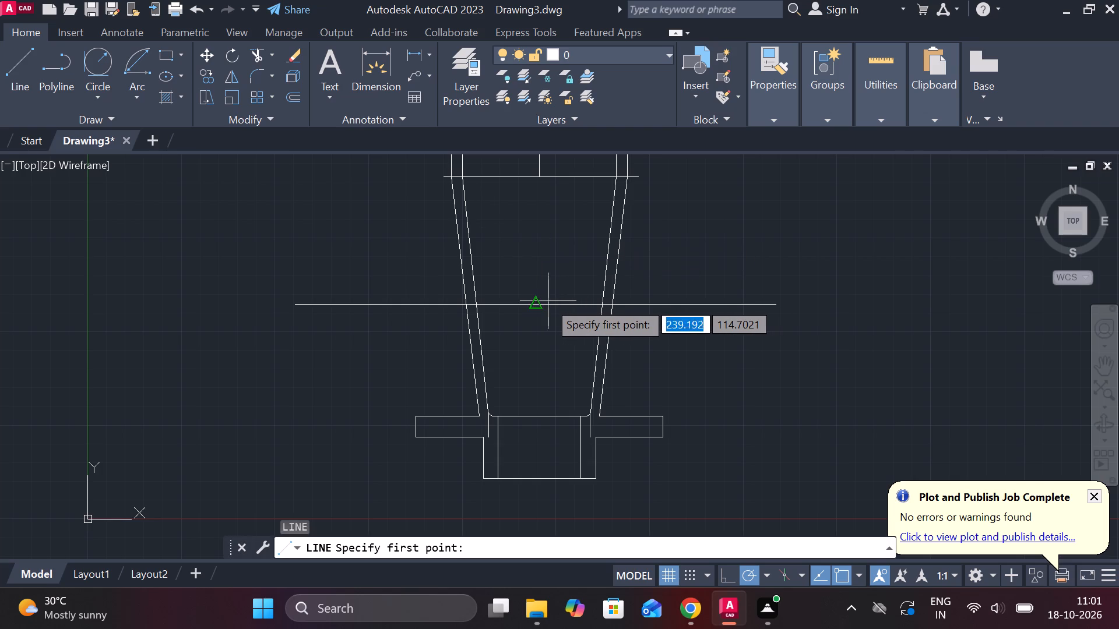
pyautogui.click(533, 301)
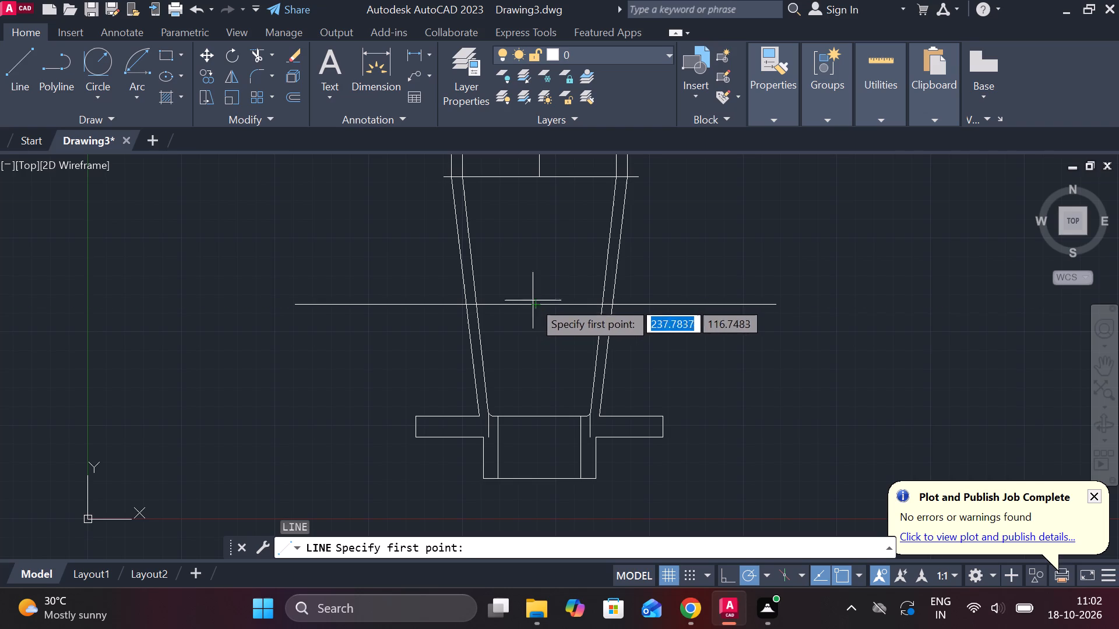
pyautogui.click(529, 262)
pyautogui.press('Escape')
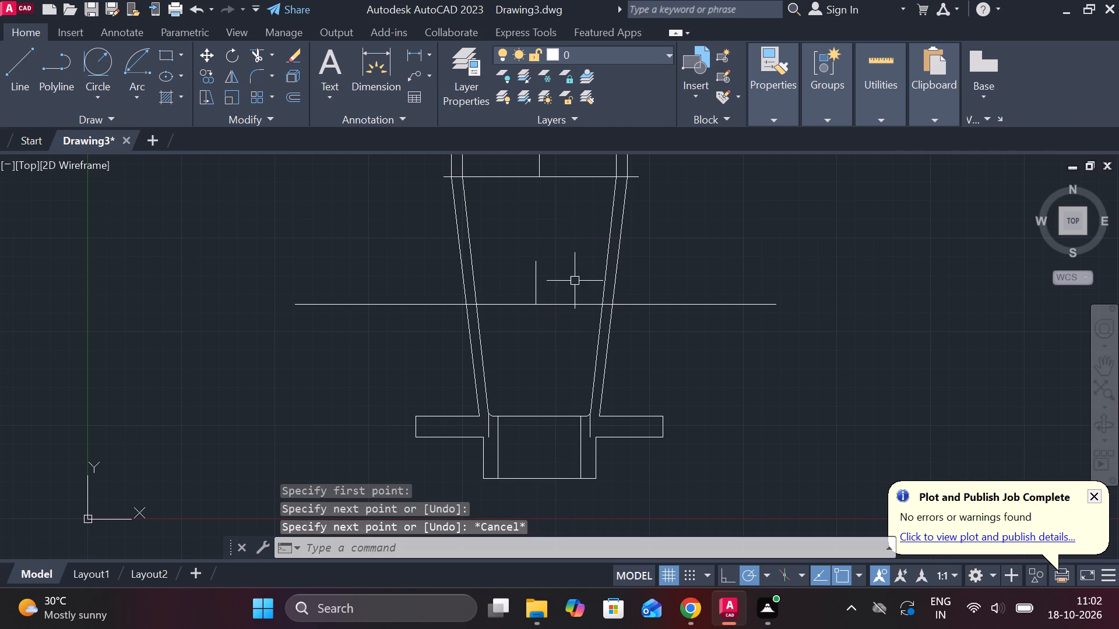
# Offset the short vertical line by 80 to the left, outside the body.
pyautogui.click(535, 278)
pyautogui.press('o')
pyautogui.press('Return')
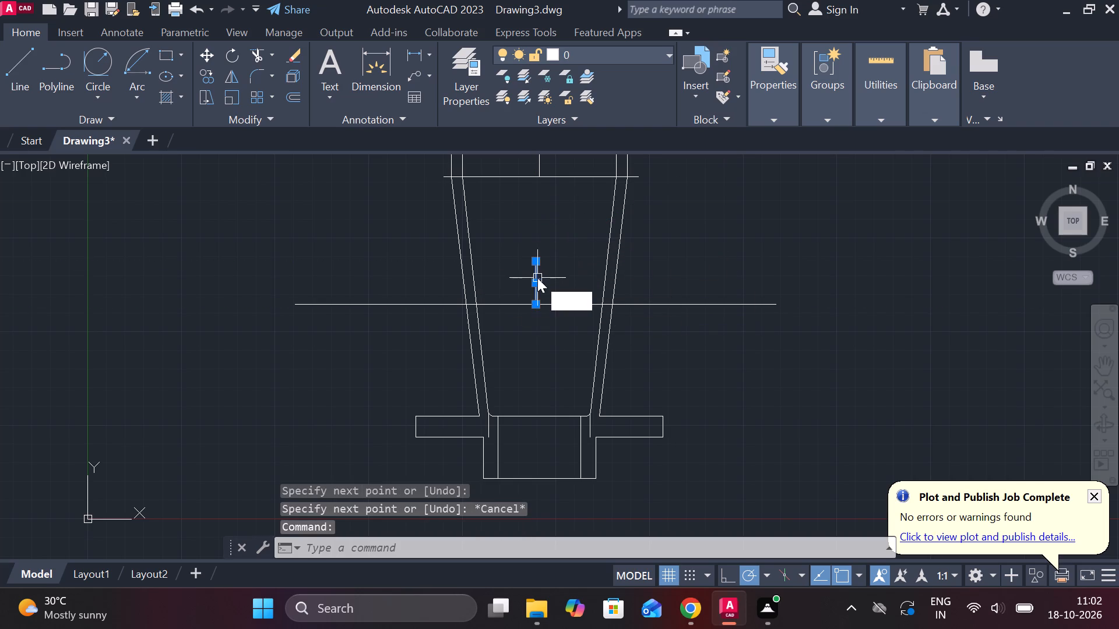
pyautogui.press('Return')
pyautogui.write('80')
pyautogui.press('Return')
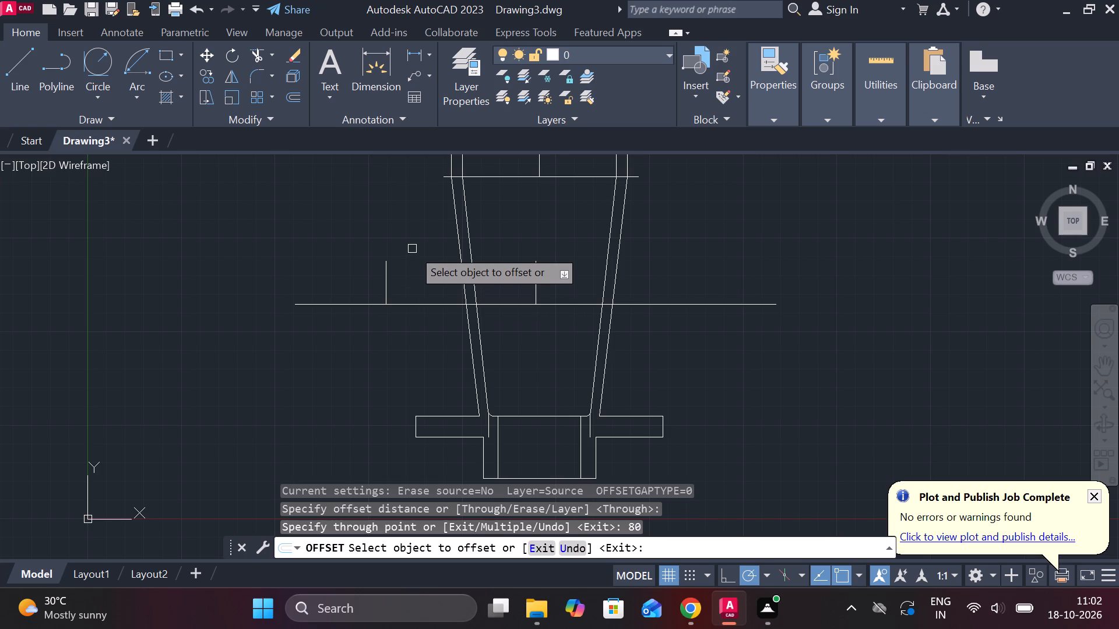
pyautogui.press('Escape')
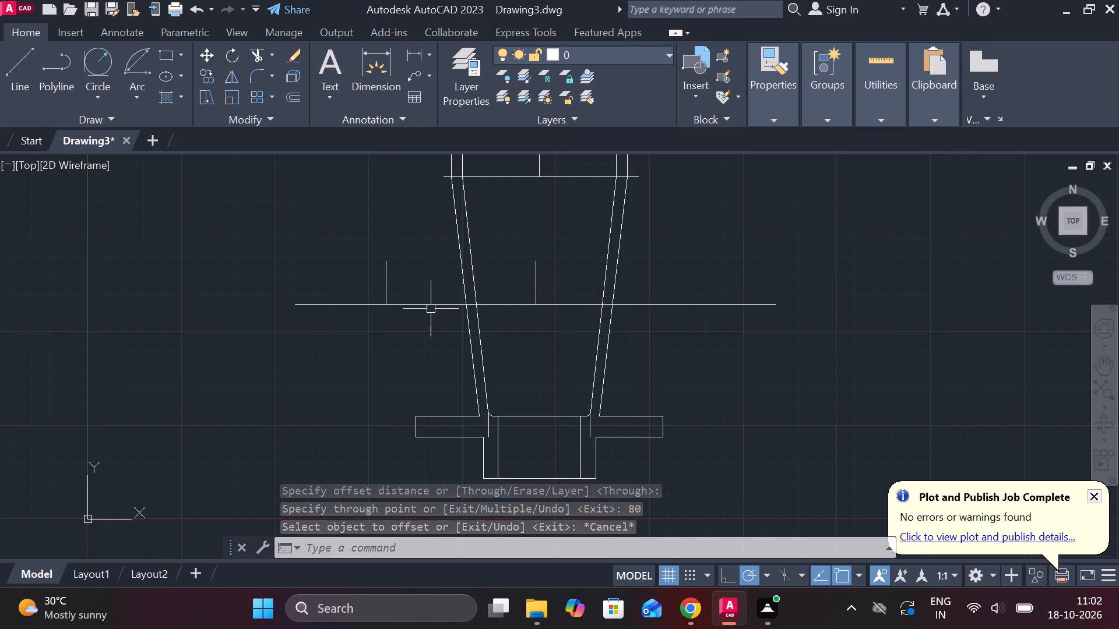
# Offset the long horizontal line by 20 both above and below.
pyautogui.click(427, 303)
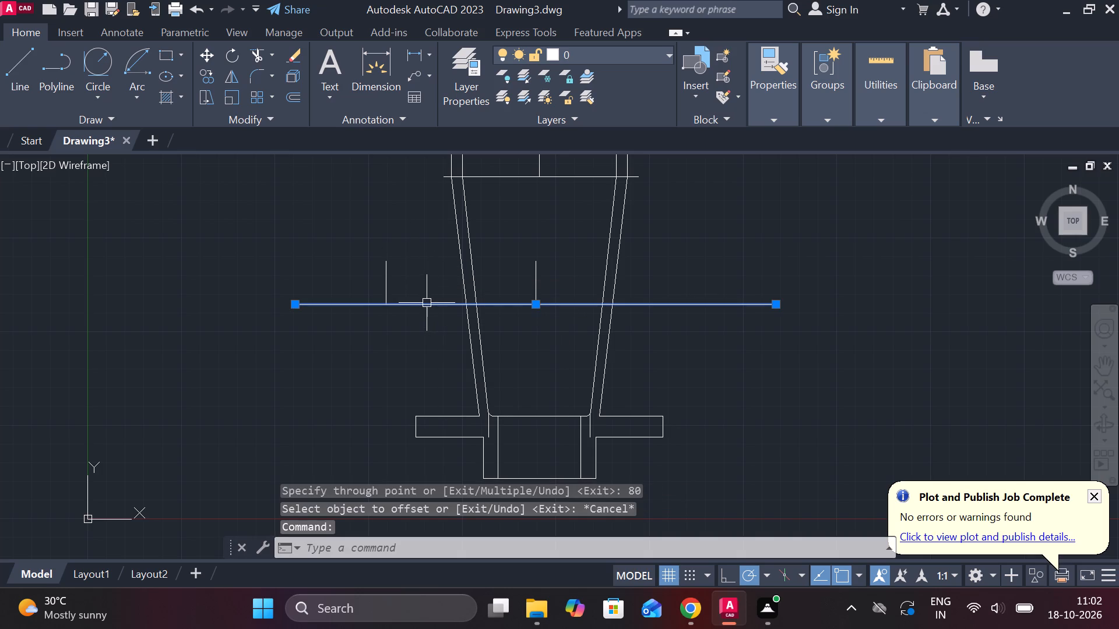
pyautogui.press('o')
pyautogui.press('Return')
pyautogui.press('Return')
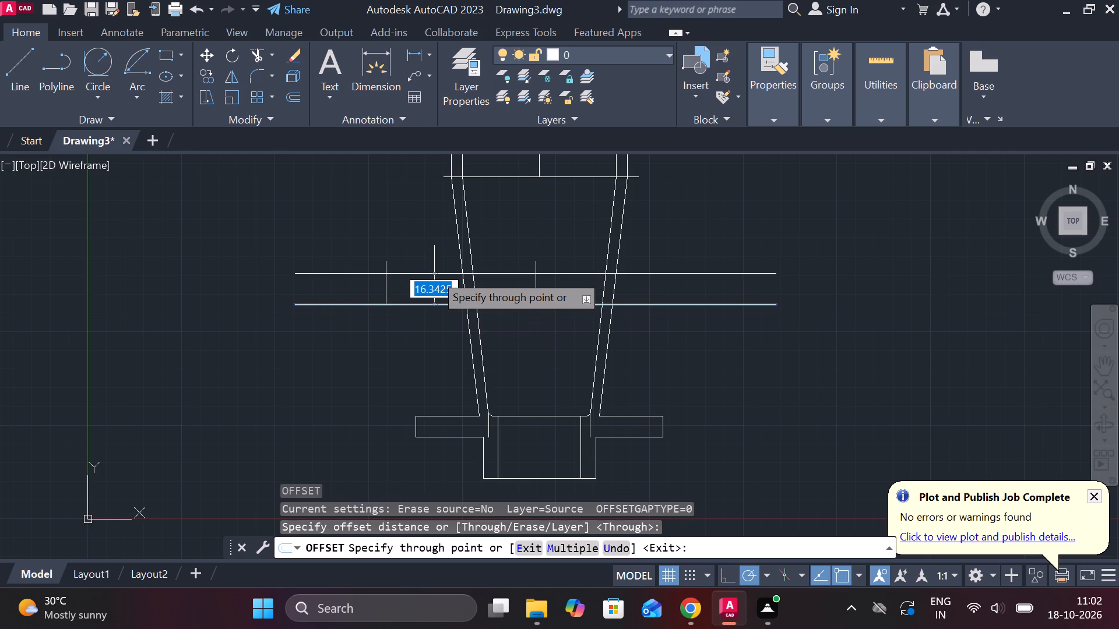
pyautogui.write('20')
pyautogui.press('Return')
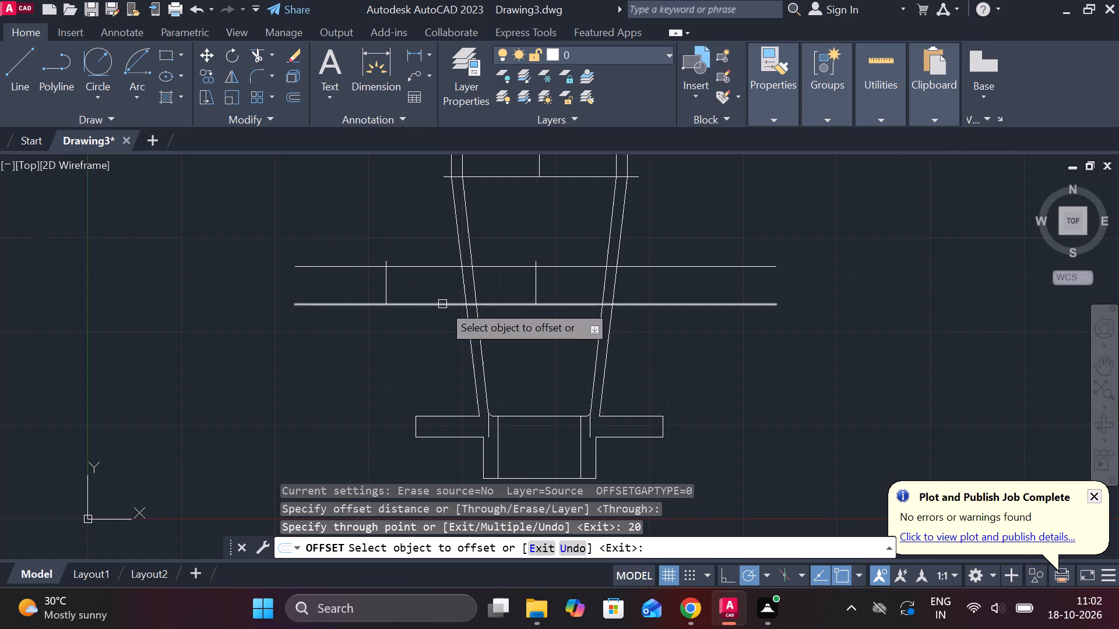
pyautogui.click(442, 304)
pyautogui.write('20')
pyautogui.press('Return')
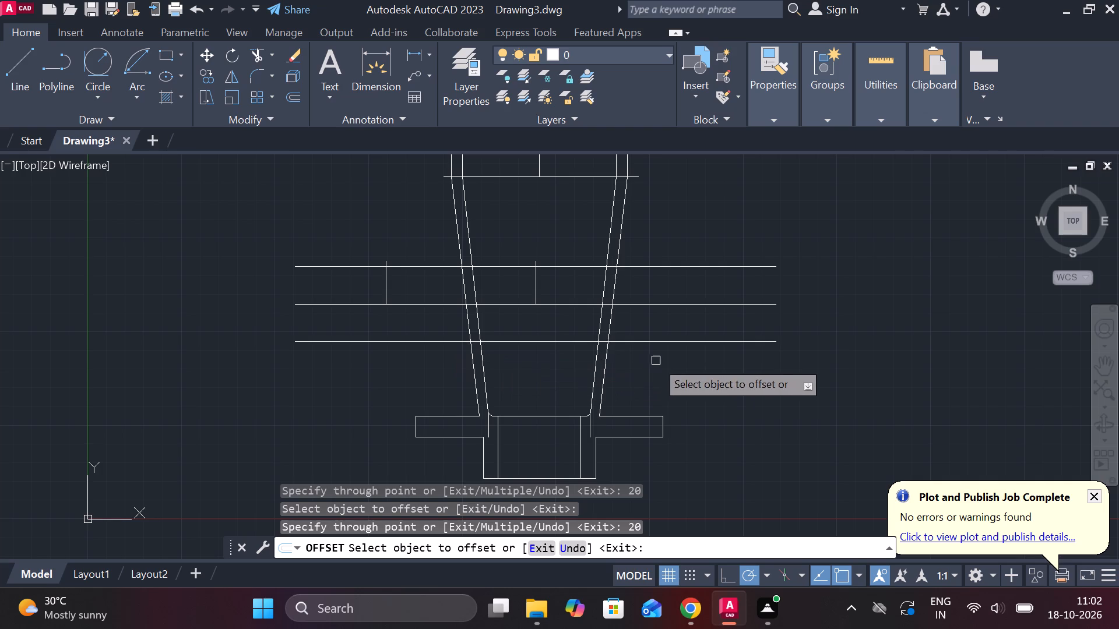
pyautogui.moveTo(661, 366); pyautogui.dragTo(655, 366, button='middle')
pyautogui.press('Escape')
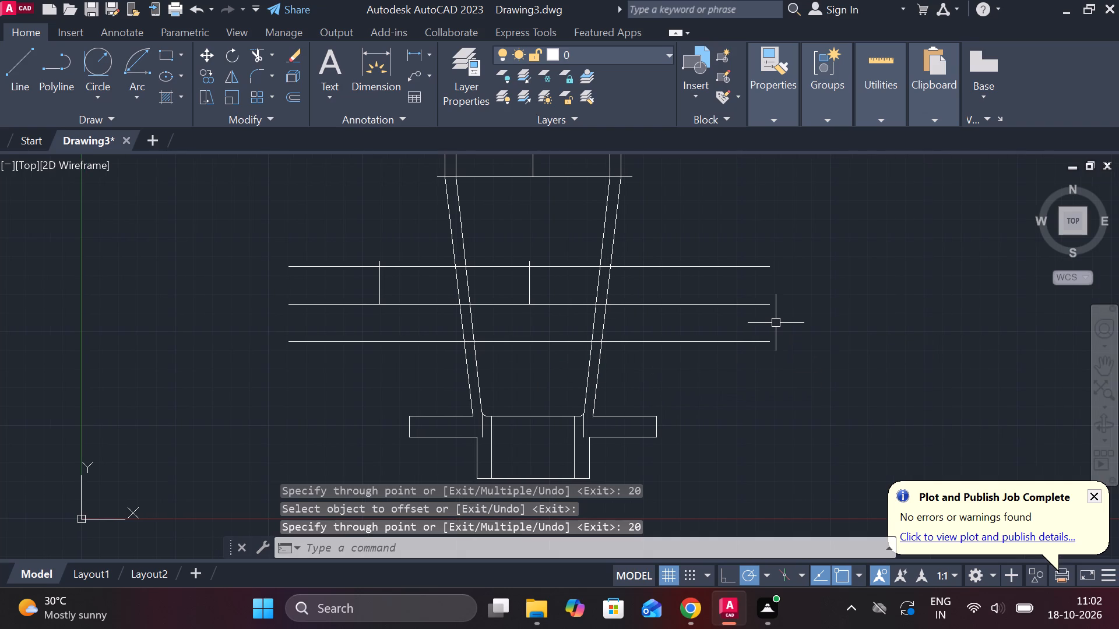
# Trim the three horizontal lines off the body's right side and walls, and clear the upper and lower ones from the interior.
pyautogui.write('TR')
pyautogui.press('space')
pyautogui.moveTo(727, 214); pyautogui.dragTo(670, 381)
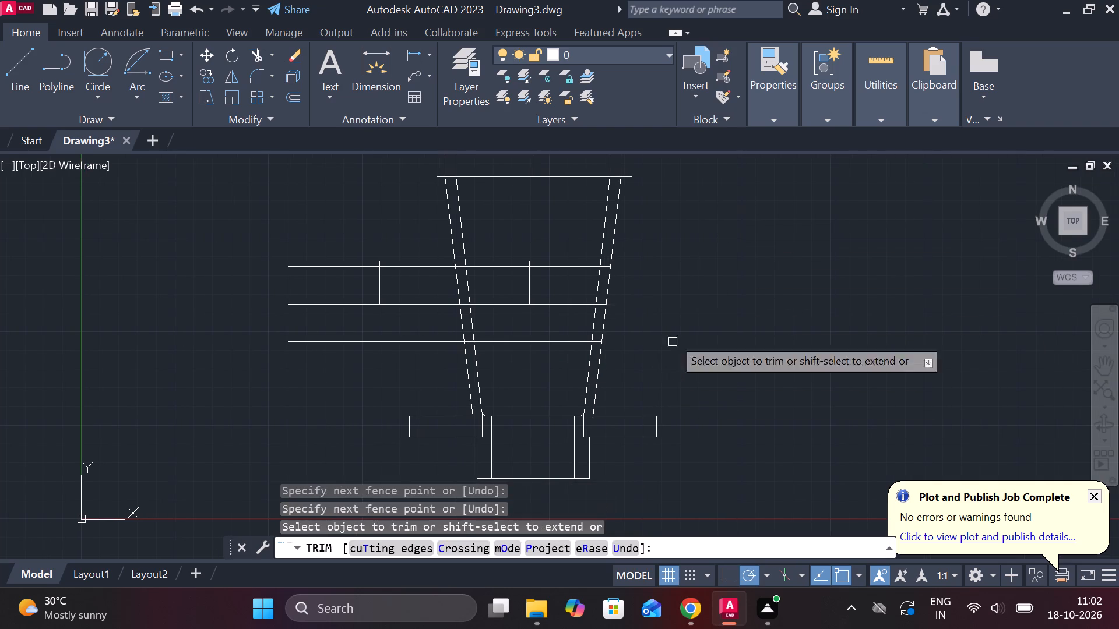
pyautogui.moveTo(557, 229); pyautogui.dragTo(548, 370)
pyautogui.click(511, 263)
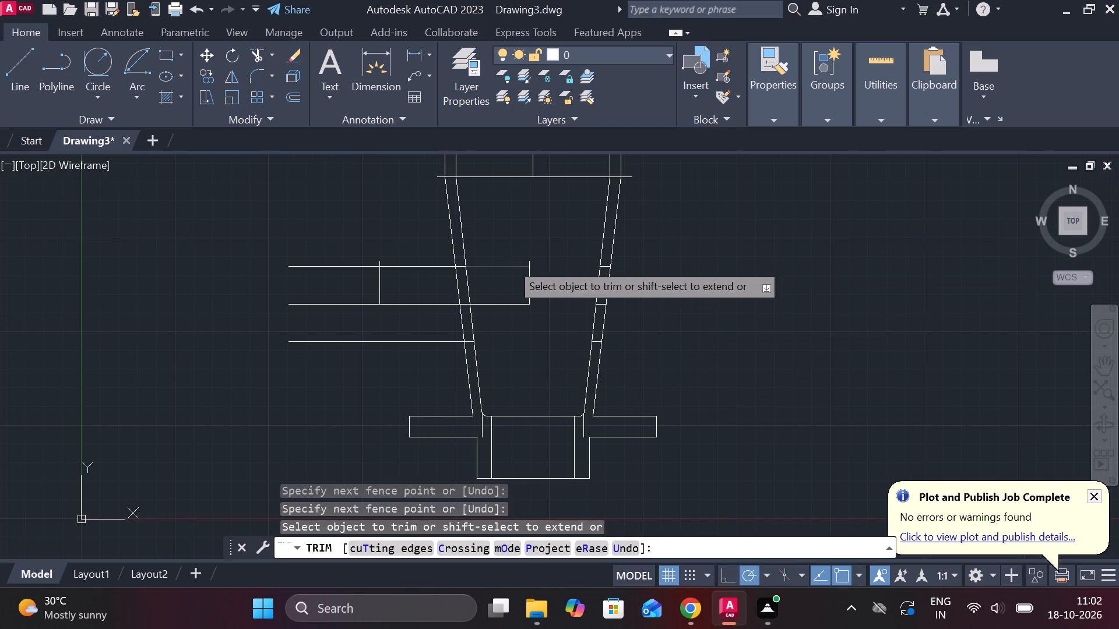
pyautogui.scroll(2, 602, 281)
pyautogui.click(605, 246)
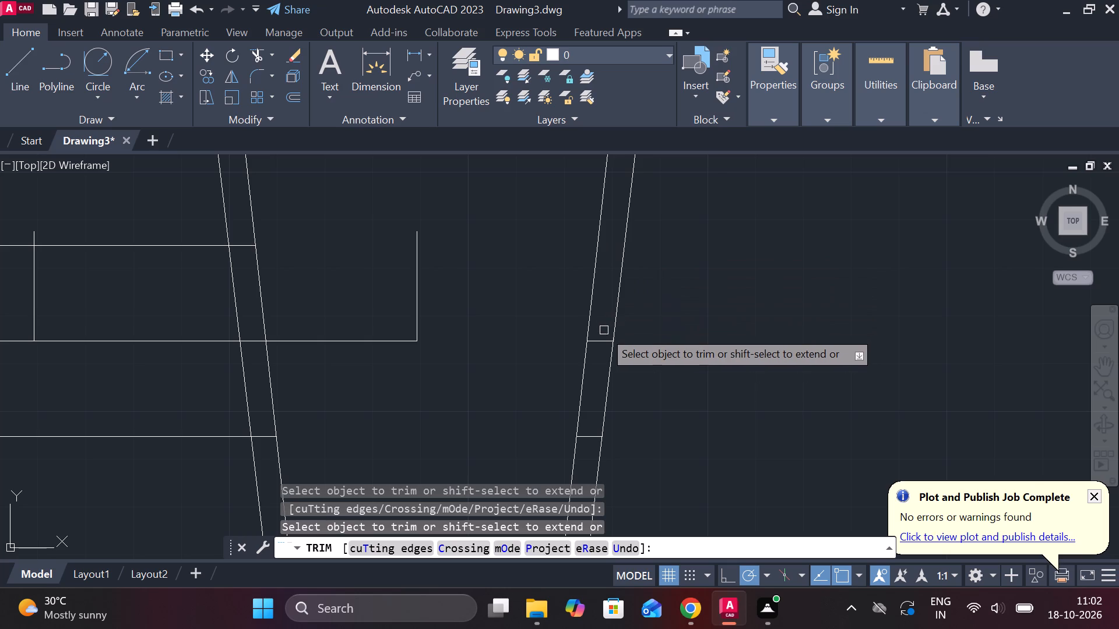
pyautogui.click(600, 340)
pyautogui.click(591, 441)
pyautogui.scroll(-2, 571, 436)
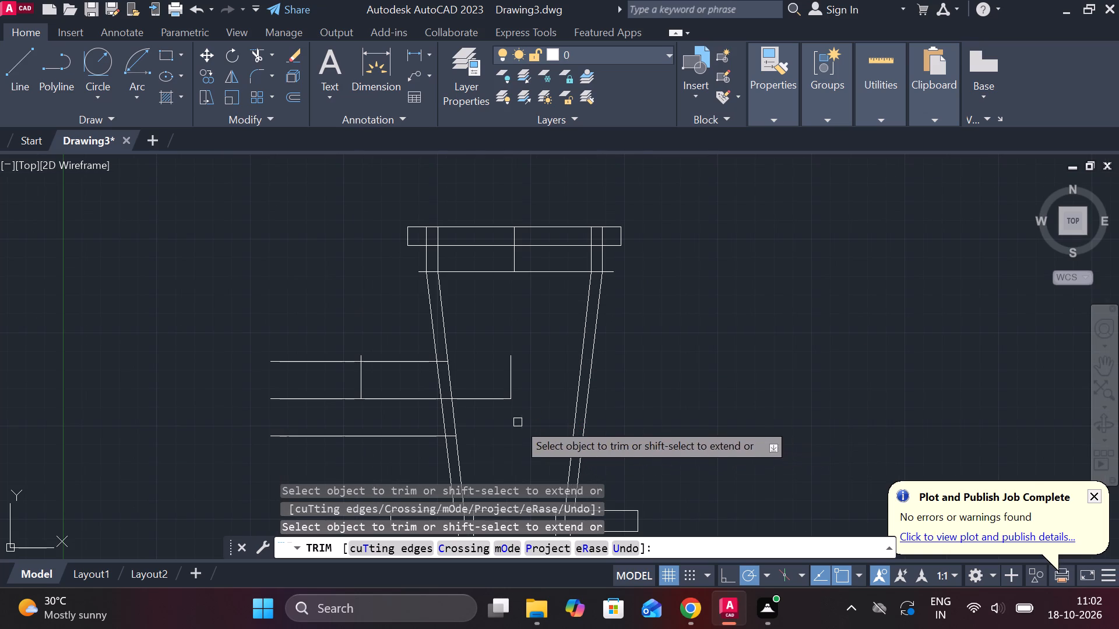
# Trim the upper and lower branch lines between the two left tapered walls so they end at the outer wall.
pyautogui.scroll(1, 418, 304)
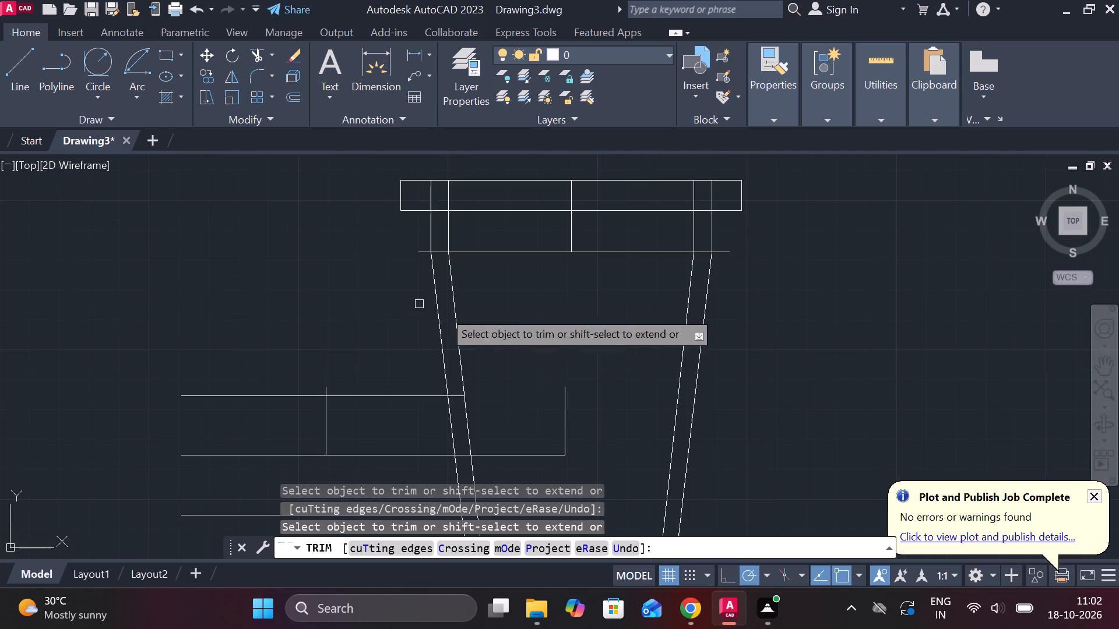
pyautogui.scroll(1, 479, 382)
pyautogui.moveTo(479, 382); pyautogui.dragTo(486, 266, button='middle')
pyautogui.scroll(2, 480, 282)
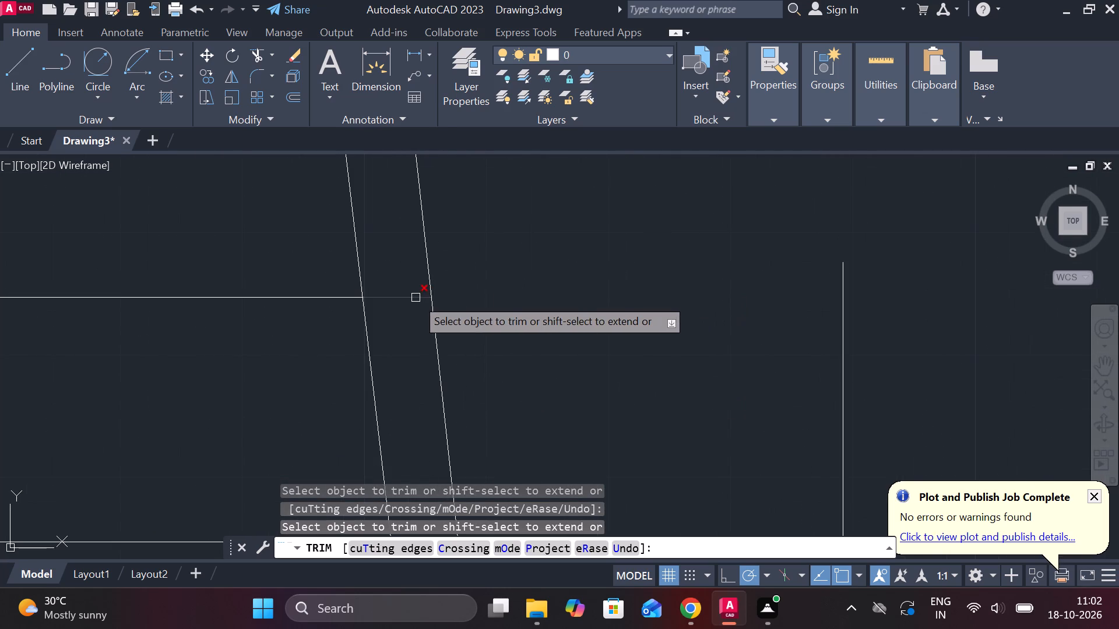
pyautogui.click(416, 298)
pyautogui.scroll(-3, 509, 314)
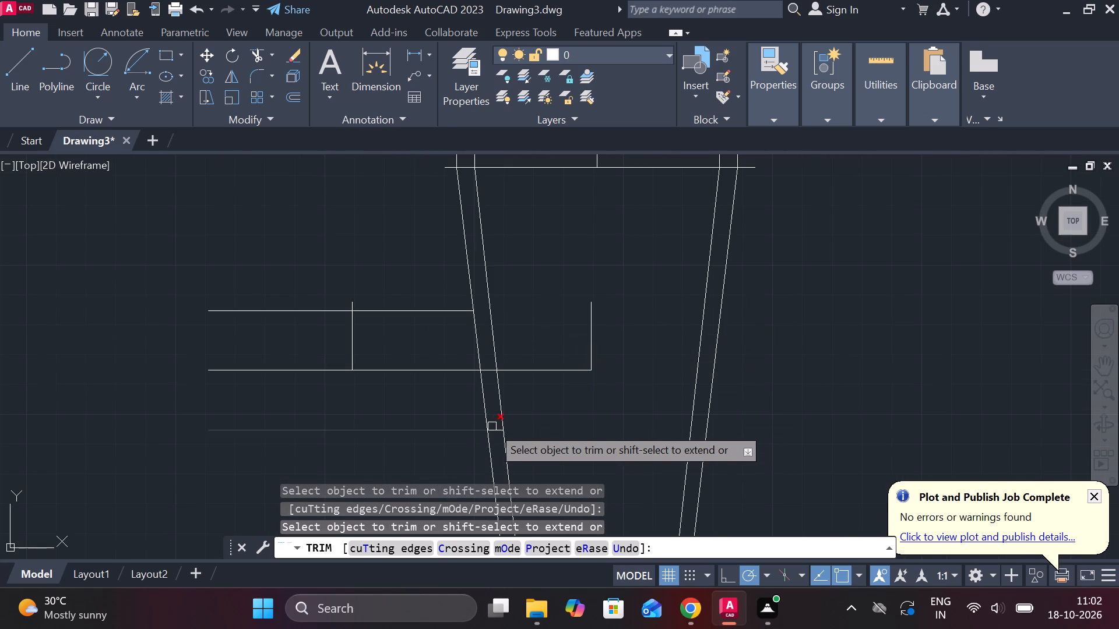
pyautogui.scroll(2, 492, 426)
pyautogui.click(492, 436)
pyautogui.scroll(-2, 685, 316)
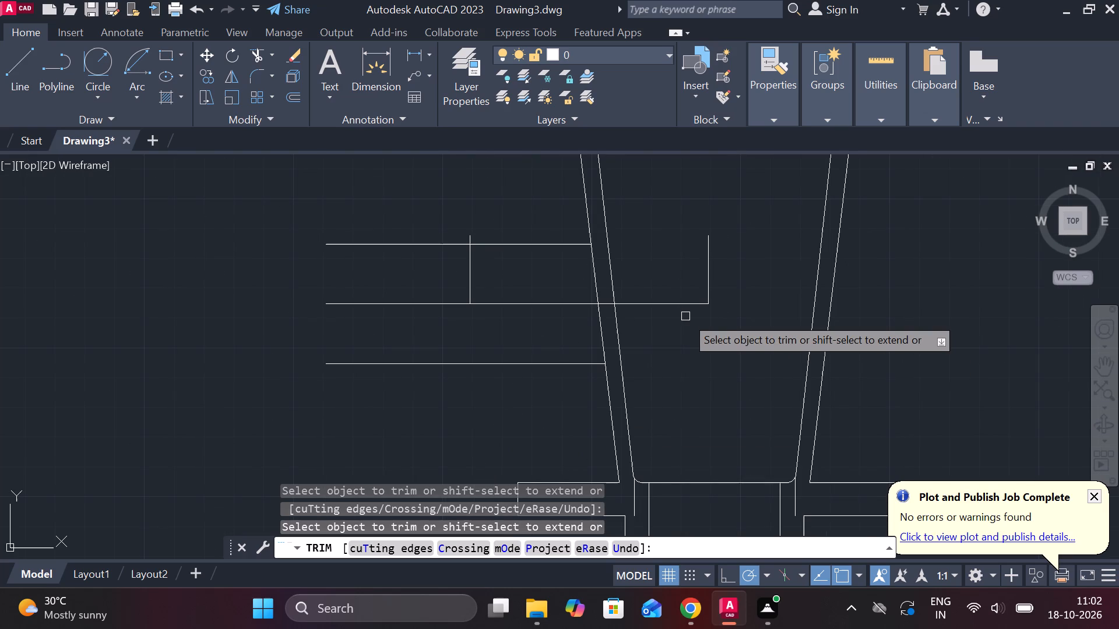
# Square off the branch's outer end by extending its vertical line down to the bottom line and trimming all overhanging ends.
pyautogui.scroll(-1, 680, 314)
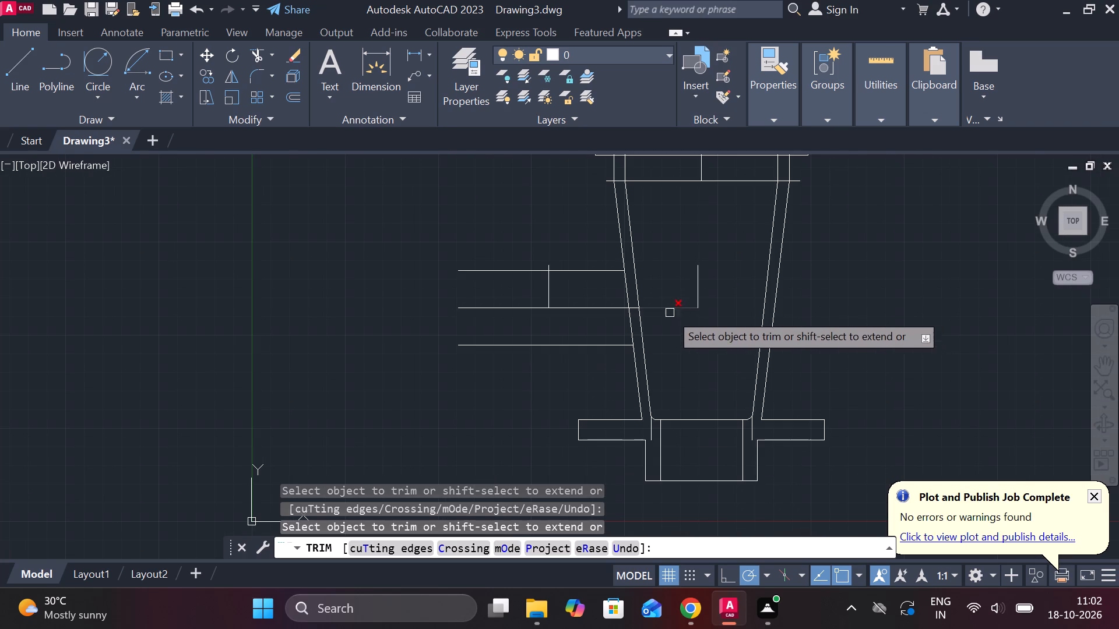
pyautogui.moveTo(479, 238); pyautogui.dragTo(488, 313)
pyautogui.press('Escape')
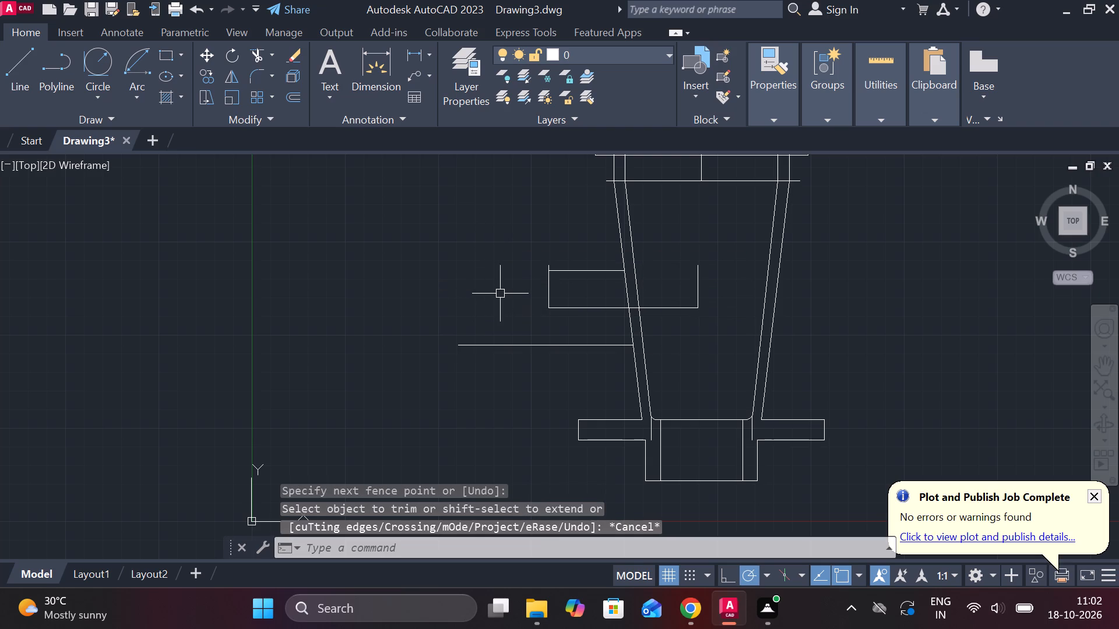
pyautogui.write('EX')
pyautogui.press('space')
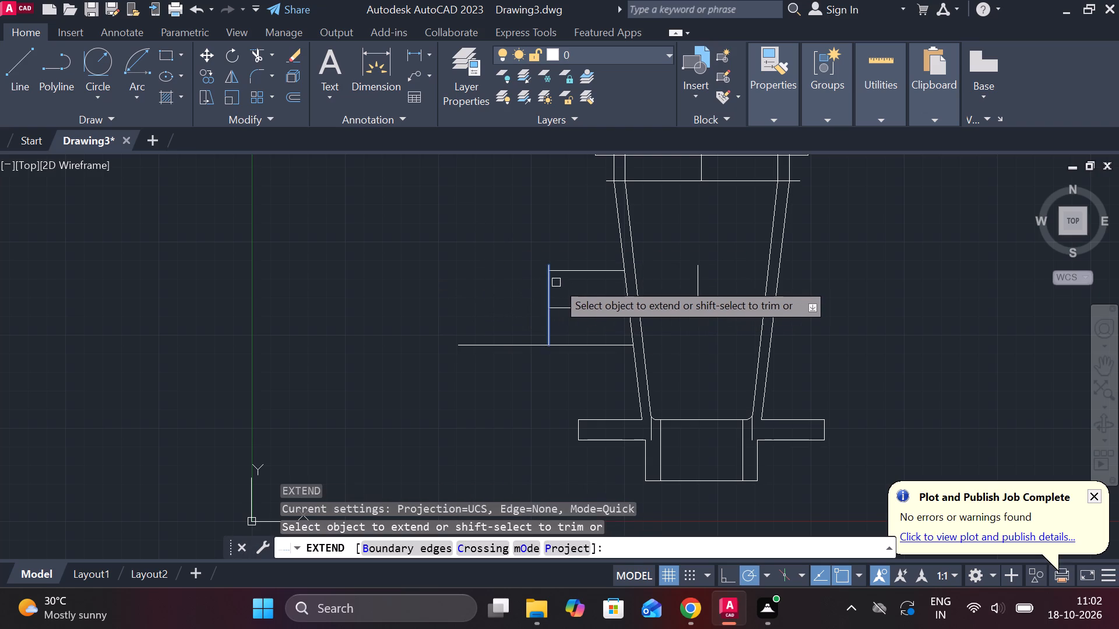
pyautogui.click(550, 296)
pyautogui.press('Escape')
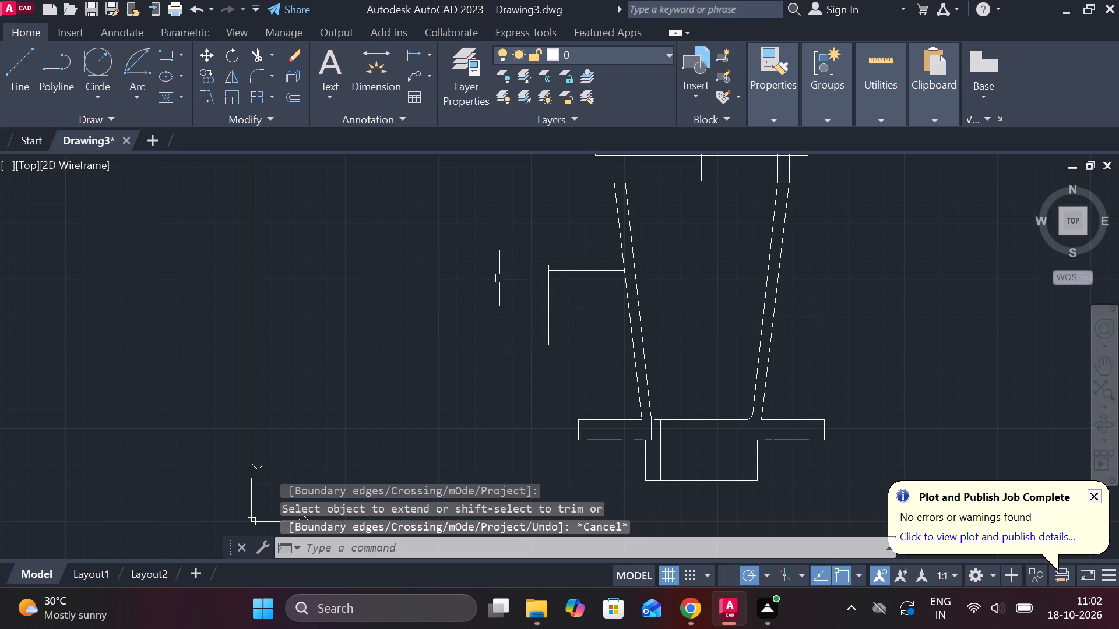
pyautogui.write('TR')
pyautogui.press('space')
pyautogui.click(537, 349)
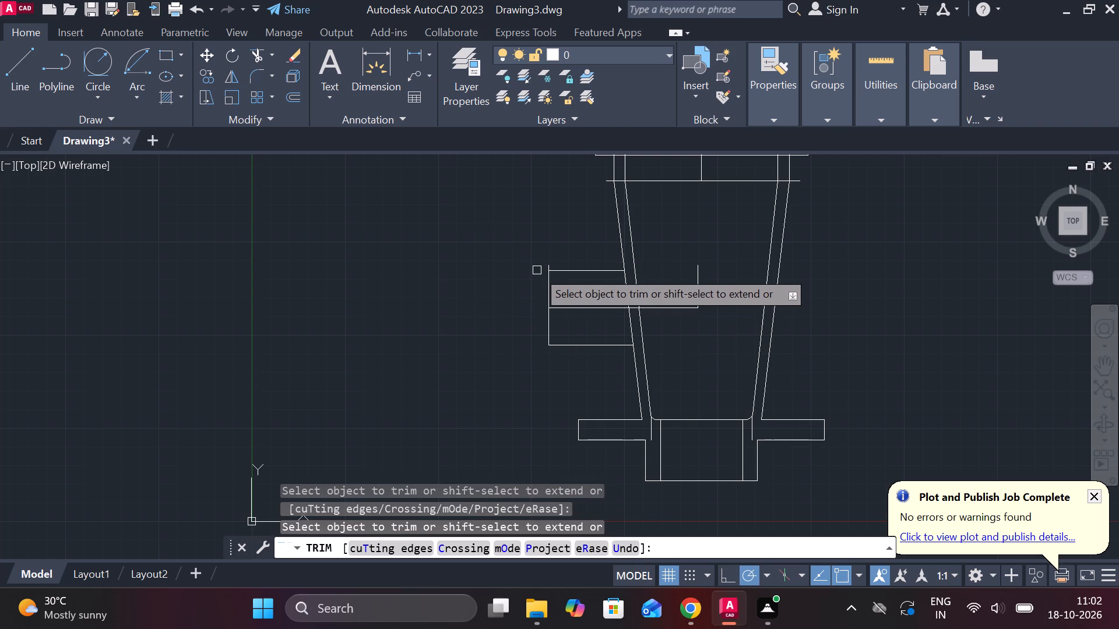
pyautogui.click(545, 262)
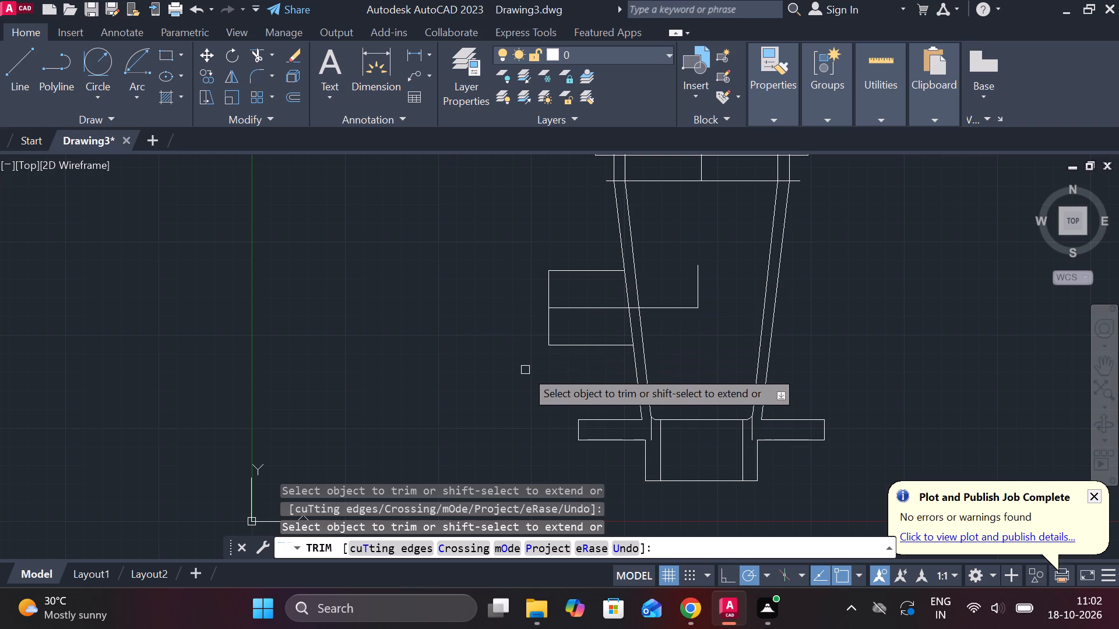
# Remove the remaining middle horizontal line and the short vertical centre line inside the body.
pyautogui.moveTo(513, 372); pyautogui.dragTo(487, 373, button='middle')
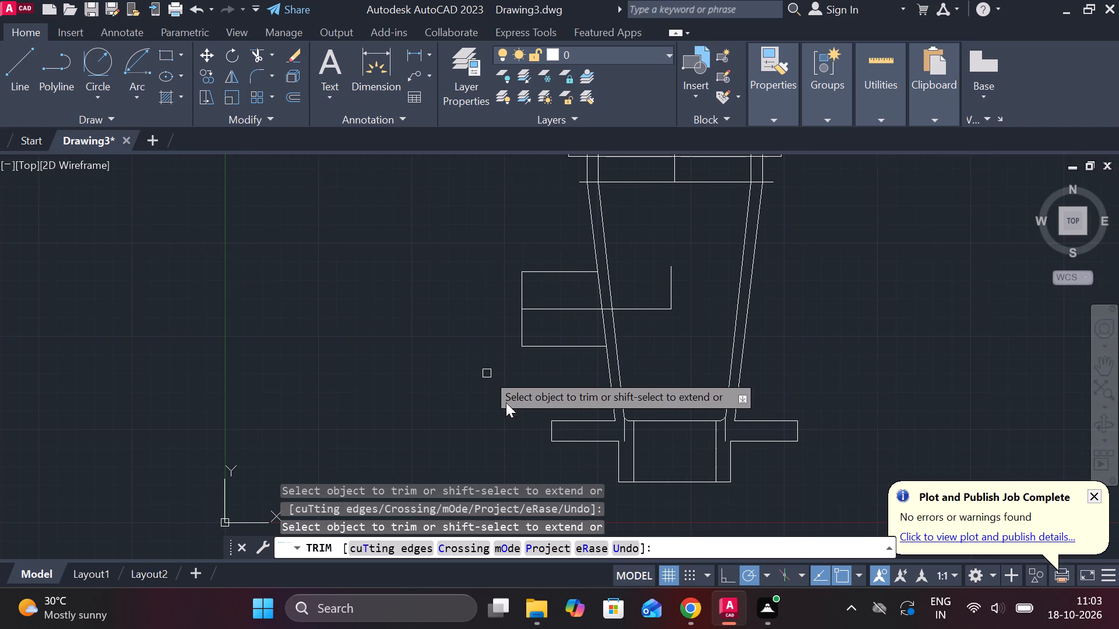
pyautogui.click(642, 309)
pyautogui.click(668, 281)
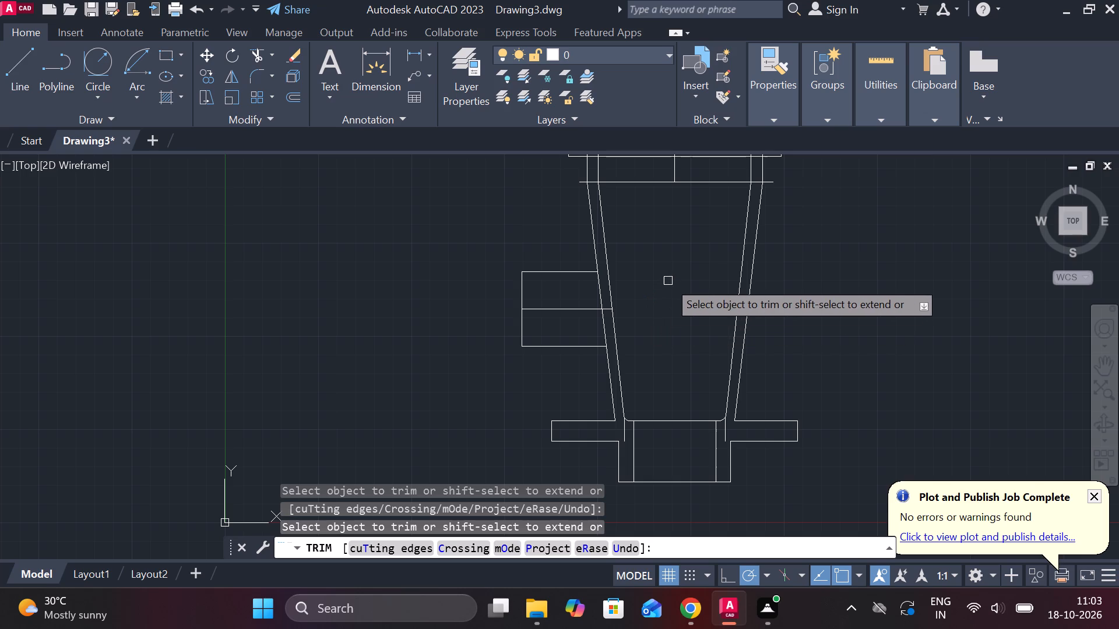
pyautogui.click(574, 310)
pyautogui.scroll(2, 593, 311)
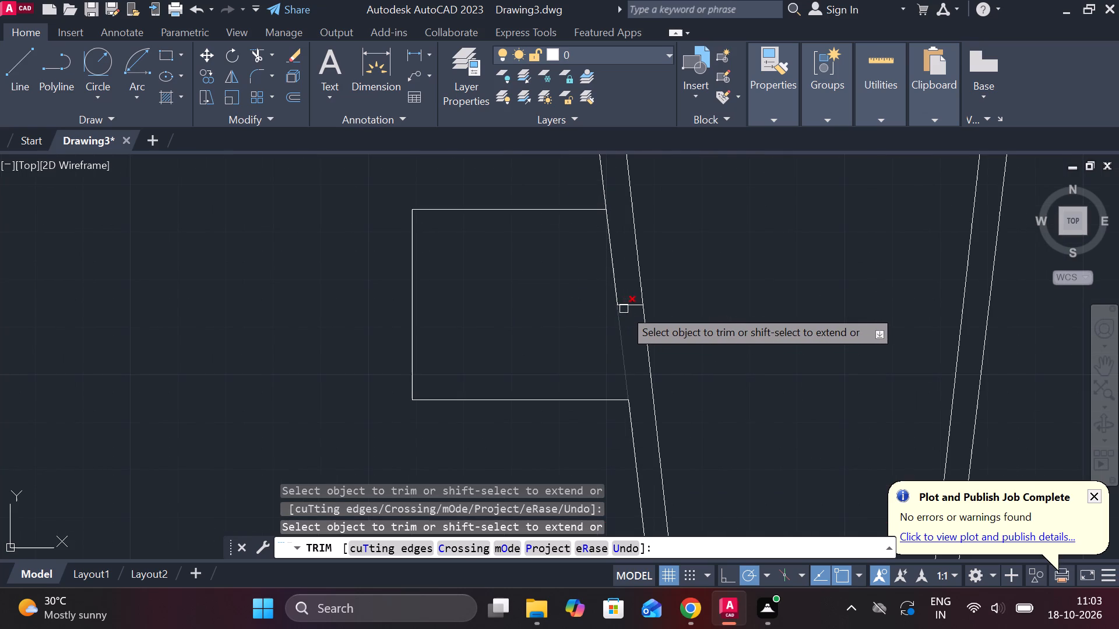
pyautogui.click(624, 309)
pyautogui.moveTo(706, 289); pyautogui.dragTo(699, 355, button='middle')
pyautogui.press('Escape')
# Draw a line from the branch's upper outer corner at 14° upward, crossing both left tapered walls.
pyautogui.press('l')
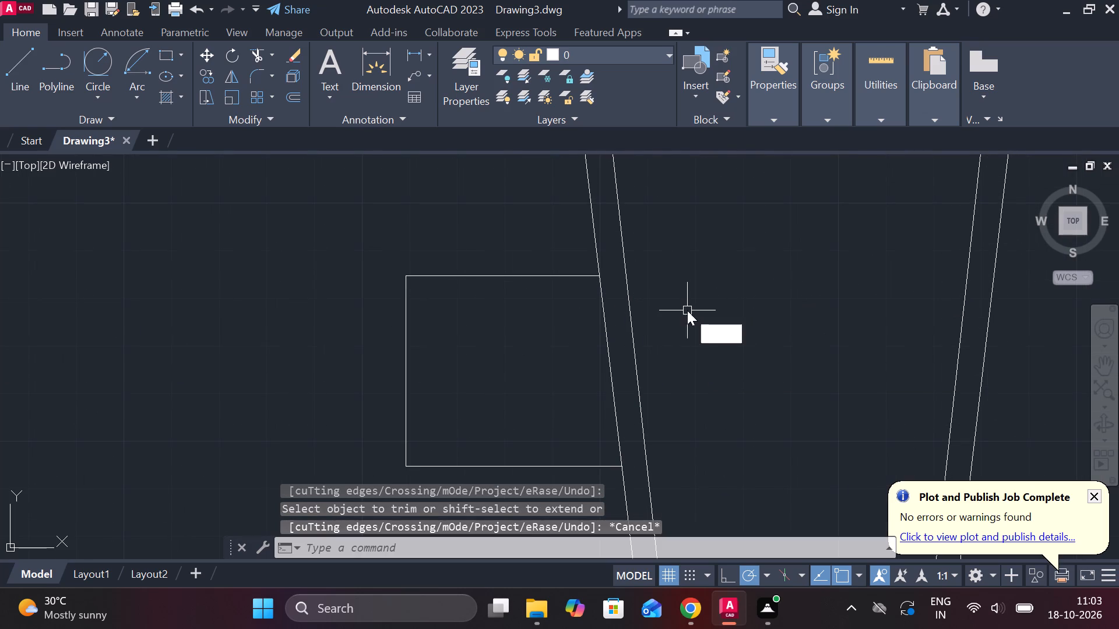
pyautogui.press('Return')
pyautogui.click(405, 279)
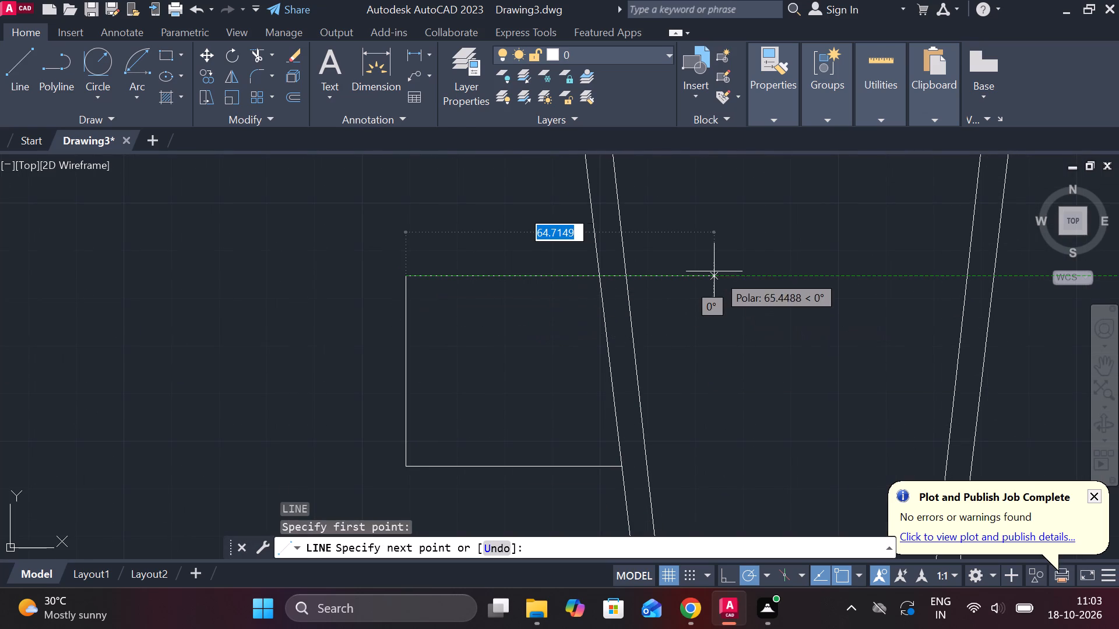
pyautogui.press('Tab')
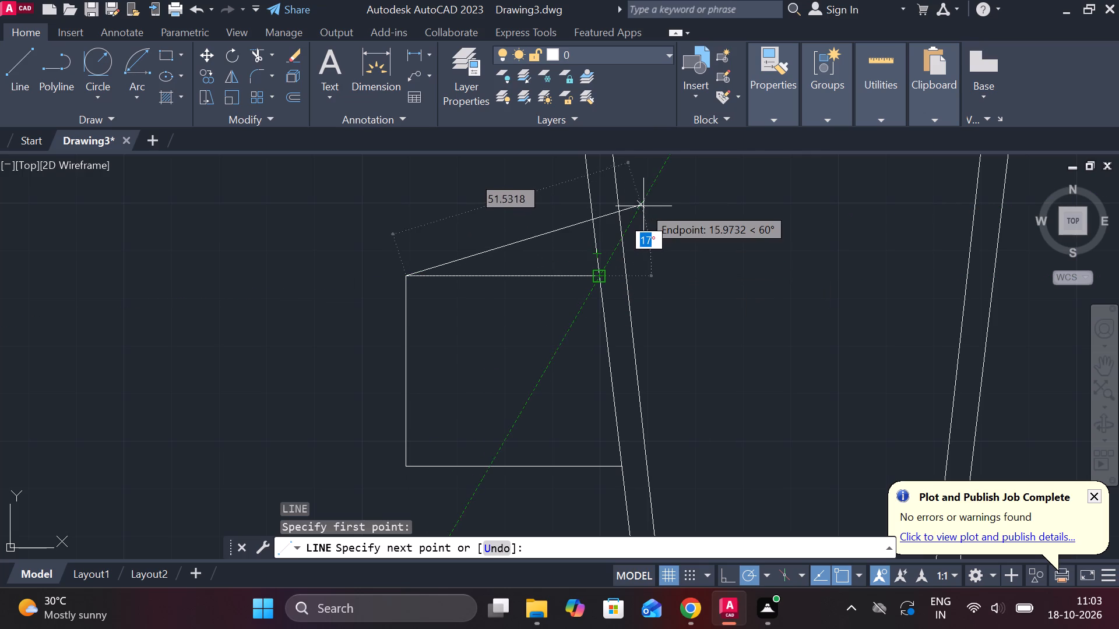
pyautogui.write('14')
pyautogui.press('space')
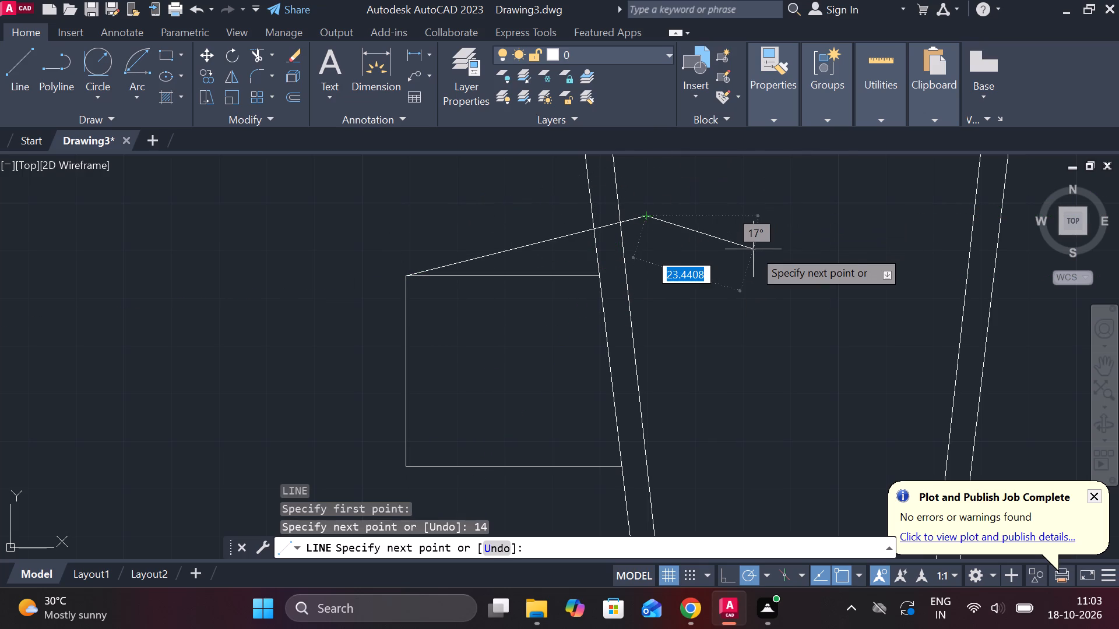
pyautogui.press('Escape')
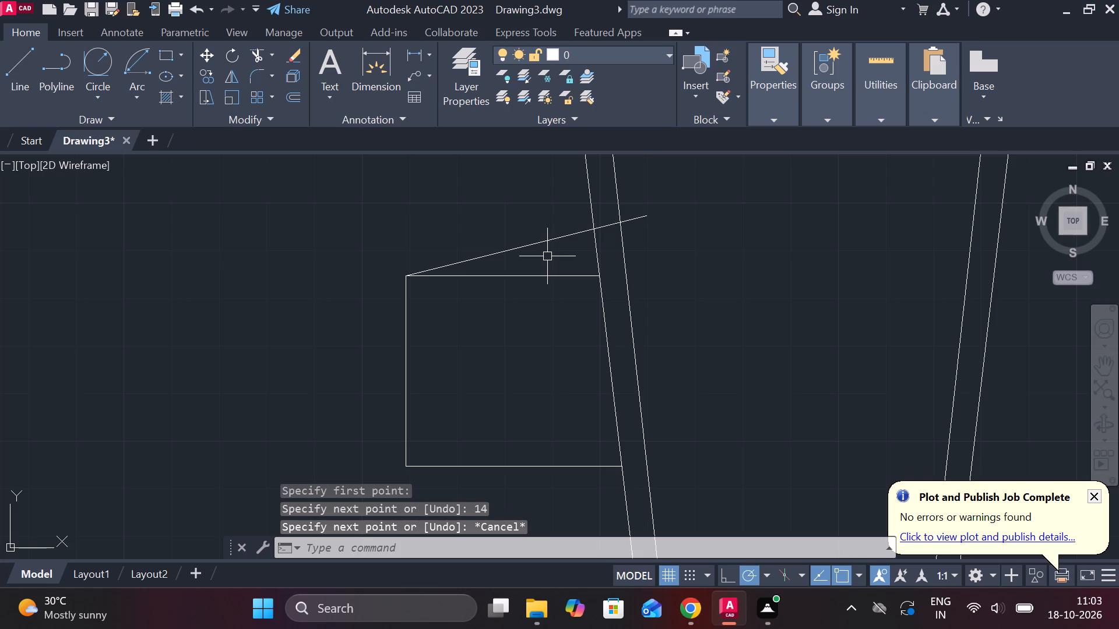
# Mirror the sloped line about the horizontal axis through the midpoint of the branch's vertical end line, keeping the original.
pyautogui.moveTo(543, 256); pyautogui.dragTo(529, 252, button='middle')
pyautogui.click(509, 240)
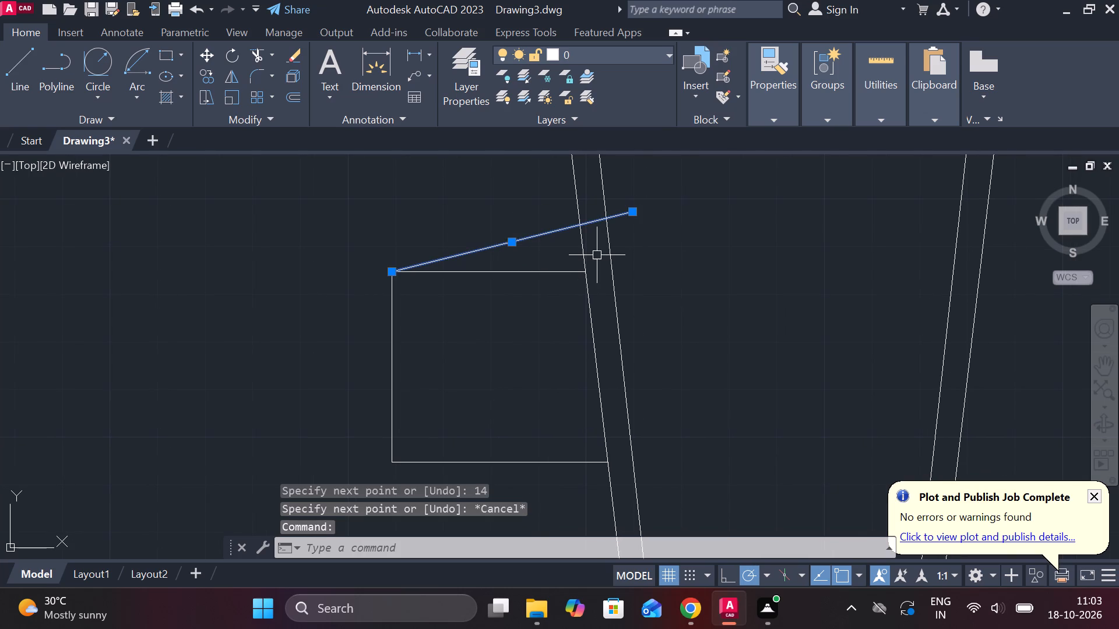
pyautogui.write('MI')
pyautogui.press('Return')
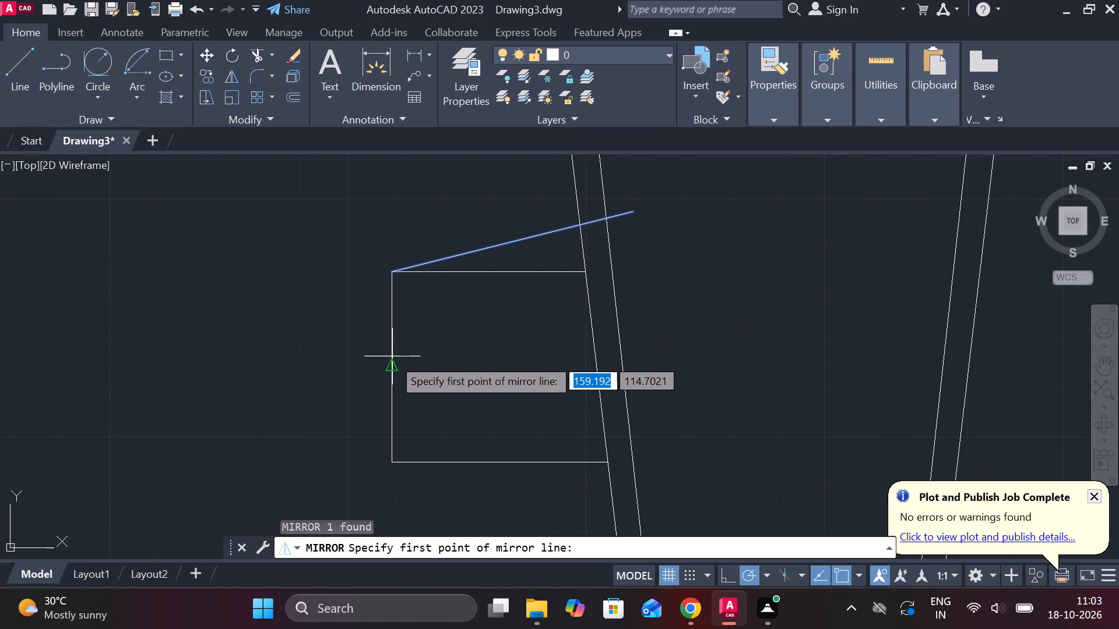
pyautogui.click(392, 371)
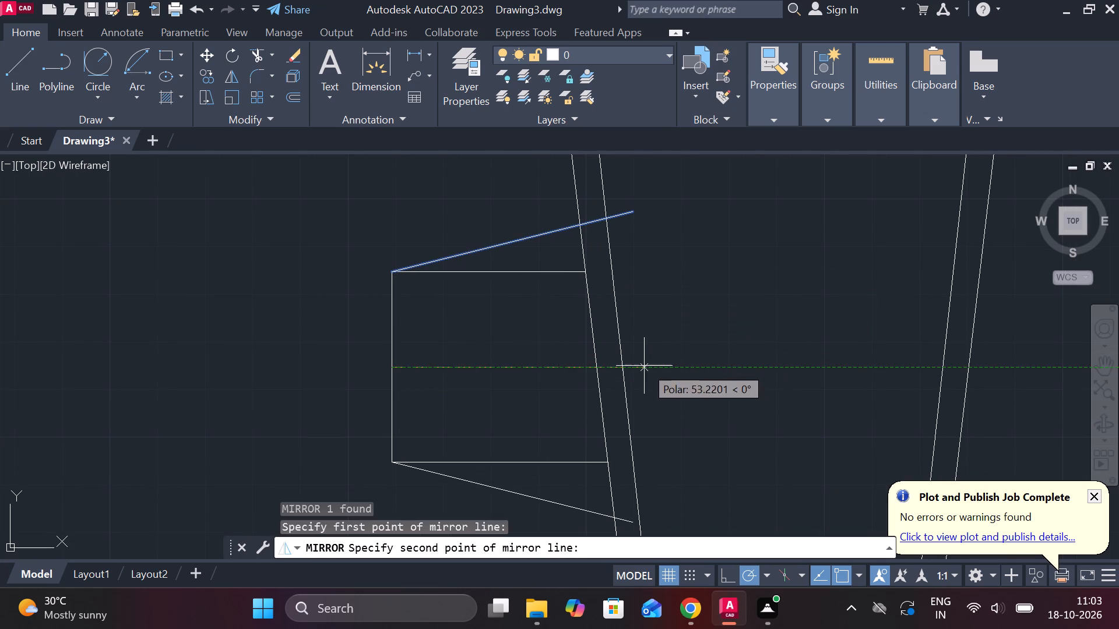
pyautogui.click(666, 366)
pyautogui.click(709, 427)
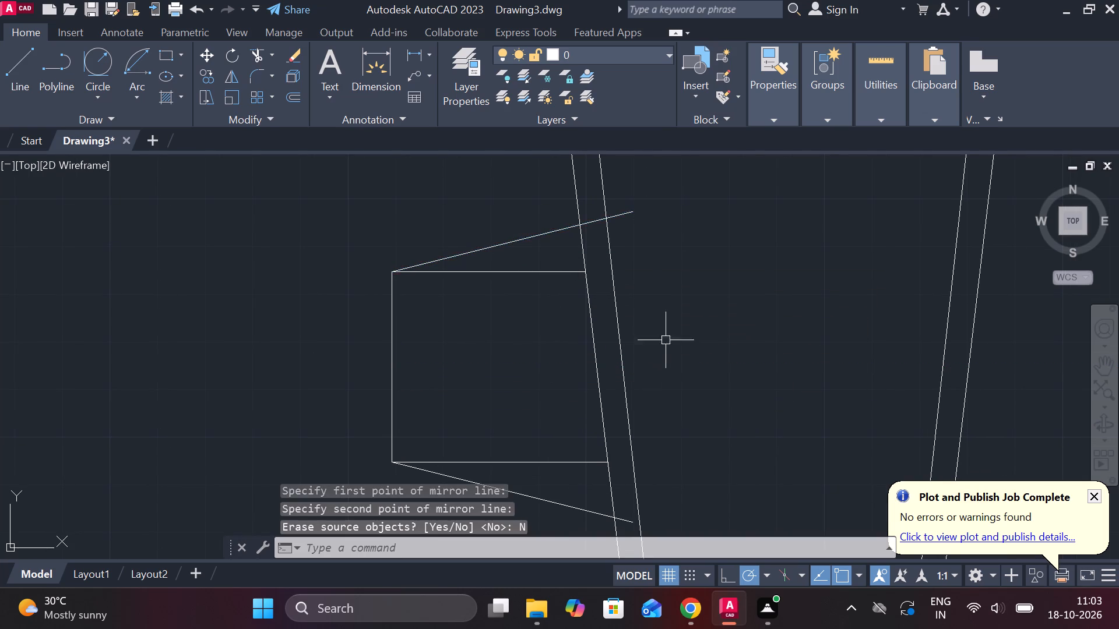
pyautogui.moveTo(666, 340); pyautogui.dragTo(642, 325, button='middle')
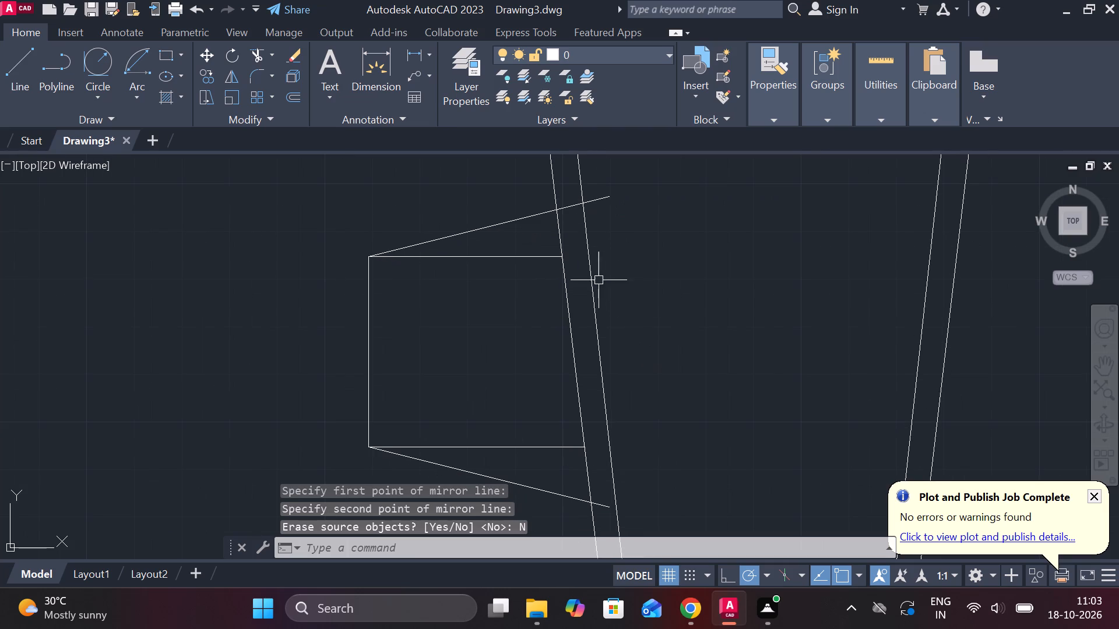
# Trim the upper sloped line at the inner left wall and remove the outer-wall piece and horizontal line beneath it.
pyautogui.write('TR')
pyautogui.press('space')
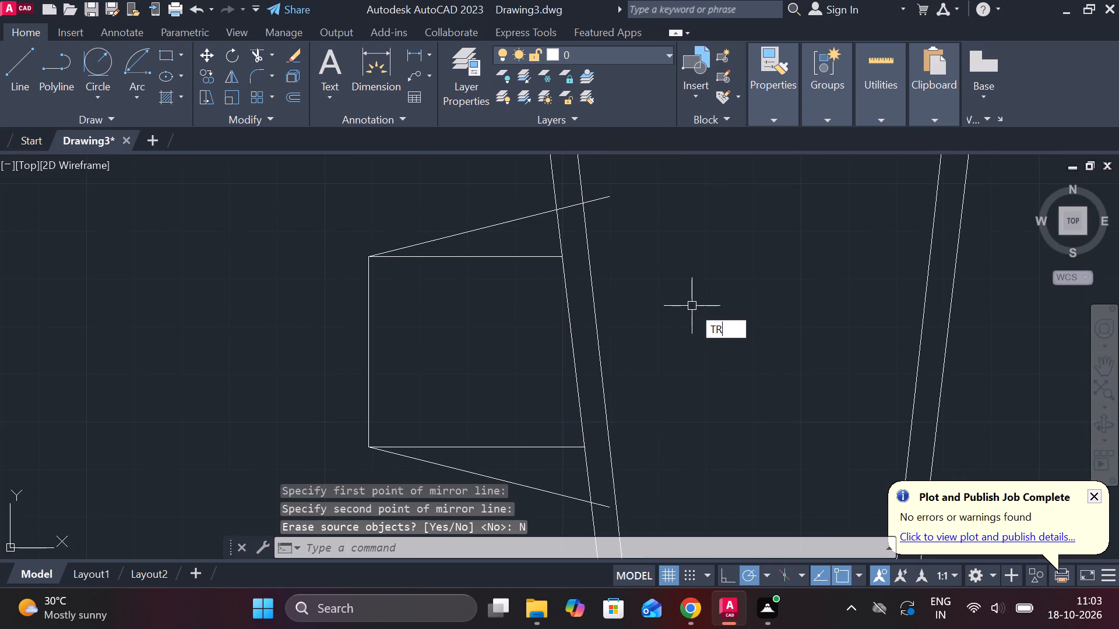
pyautogui.moveTo(686, 288); pyautogui.dragTo(694, 393, button='middle')
pyautogui.moveTo(678, 381); pyautogui.dragTo(679, 411, button='middle')
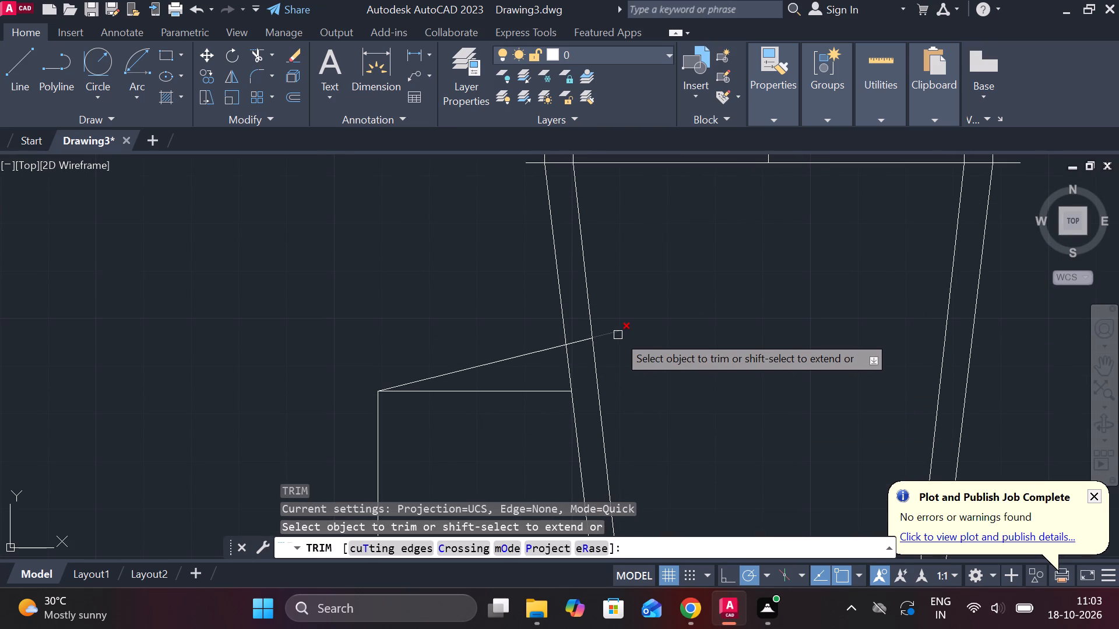
pyautogui.click(618, 335)
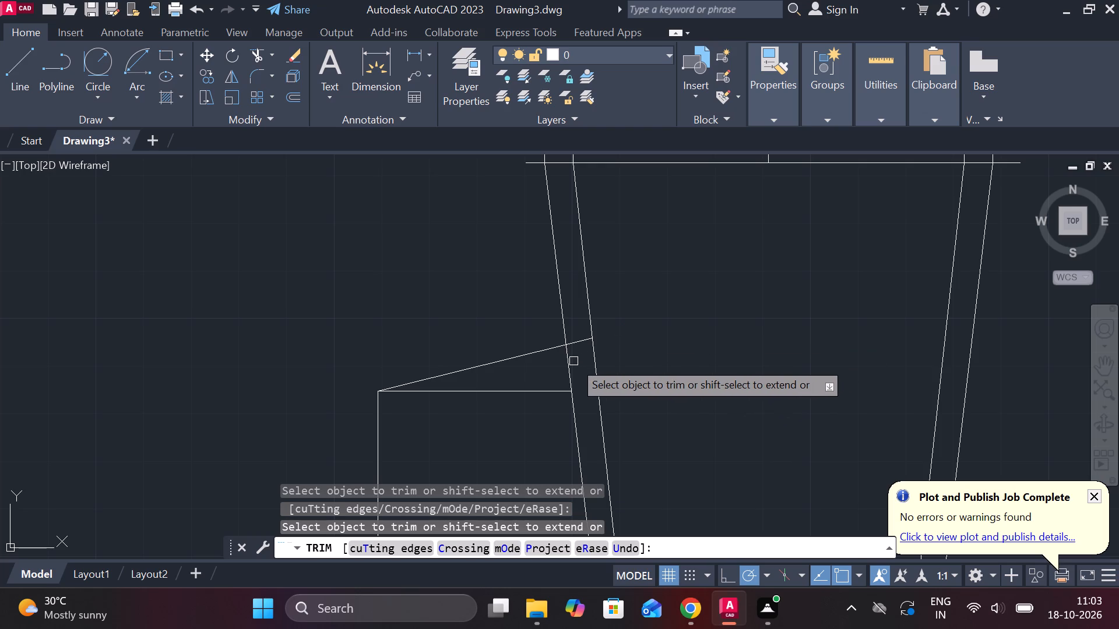
pyautogui.click(572, 362)
pyautogui.click(532, 393)
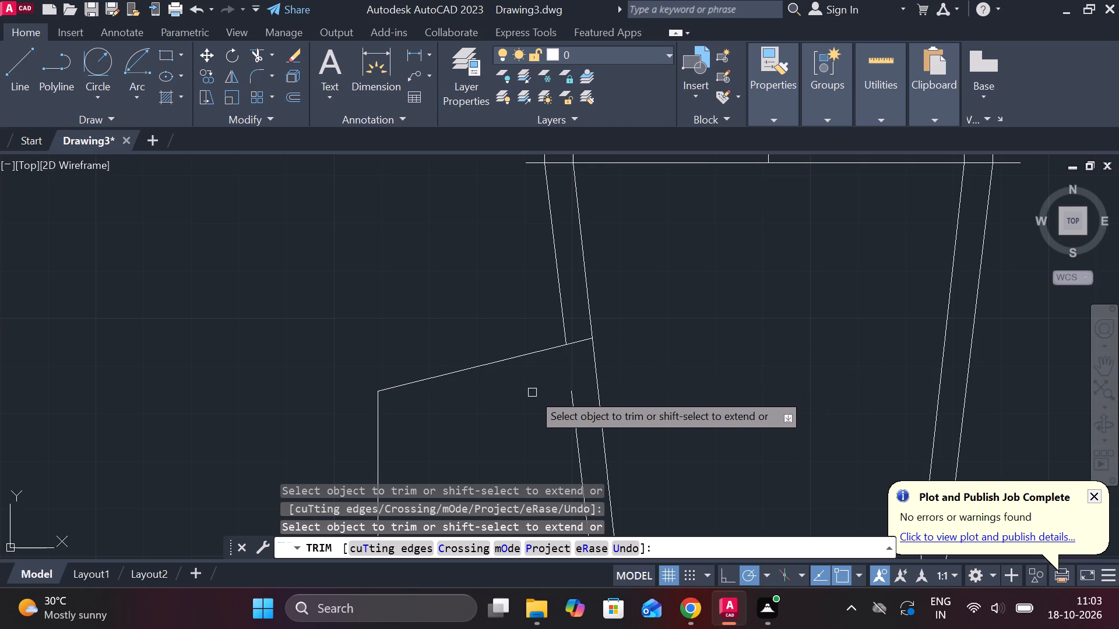
# Trim away the rest of the outer wall across the branch opening and remove the branch's lower horizontal line.
pyautogui.moveTo(540, 399); pyautogui.dragTo(506, 254, button='middle')
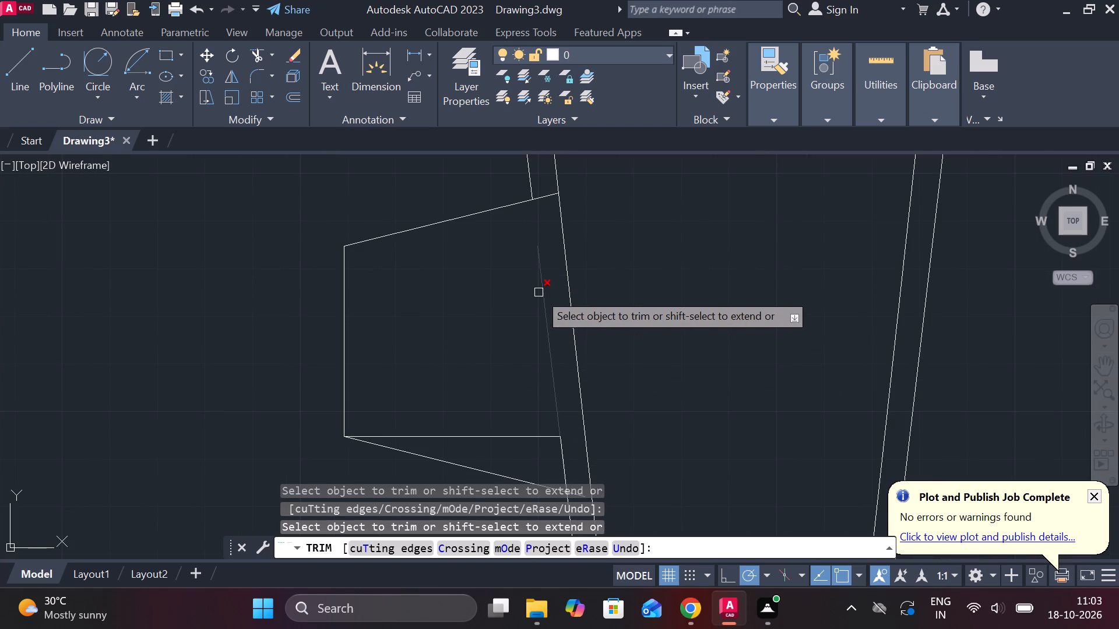
pyautogui.click(539, 292)
pyautogui.moveTo(543, 417); pyautogui.dragTo(519, 282, button='middle')
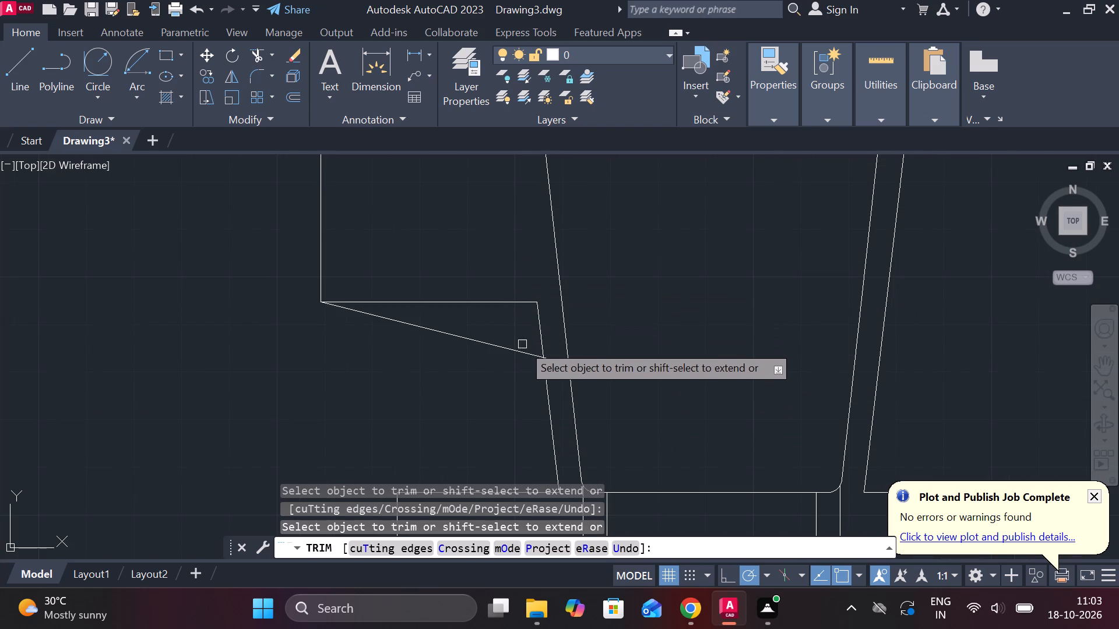
pyautogui.click(536, 326)
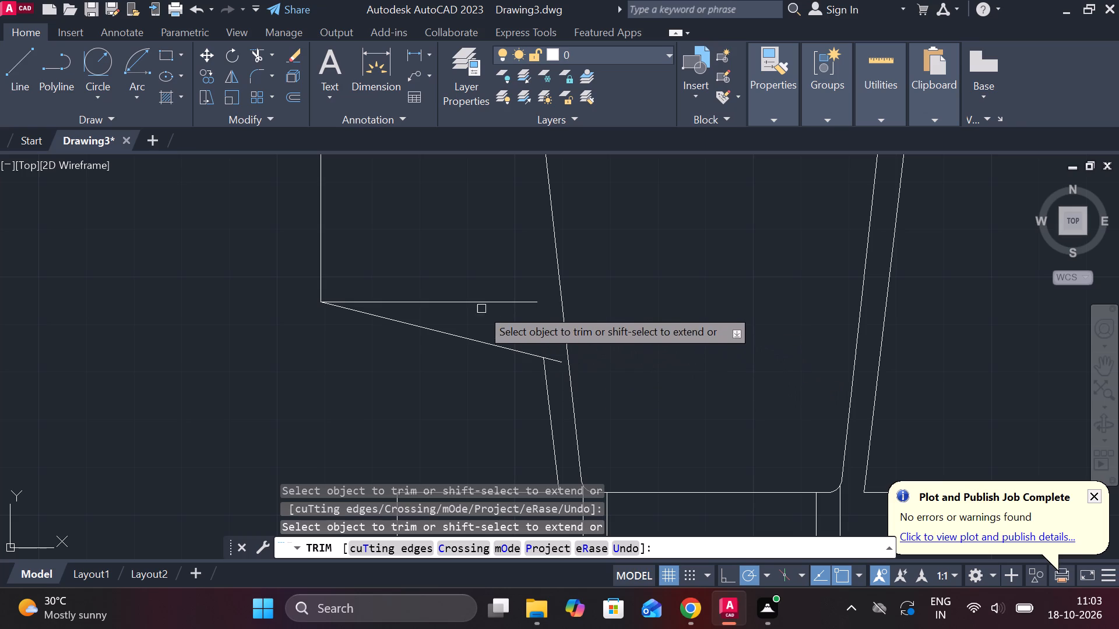
pyautogui.click(471, 303)
pyautogui.press('Escape')
# Extend the branch's lower sloped line to meet the inner left tapered wall.
pyautogui.write('EX')
pyautogui.press('space')
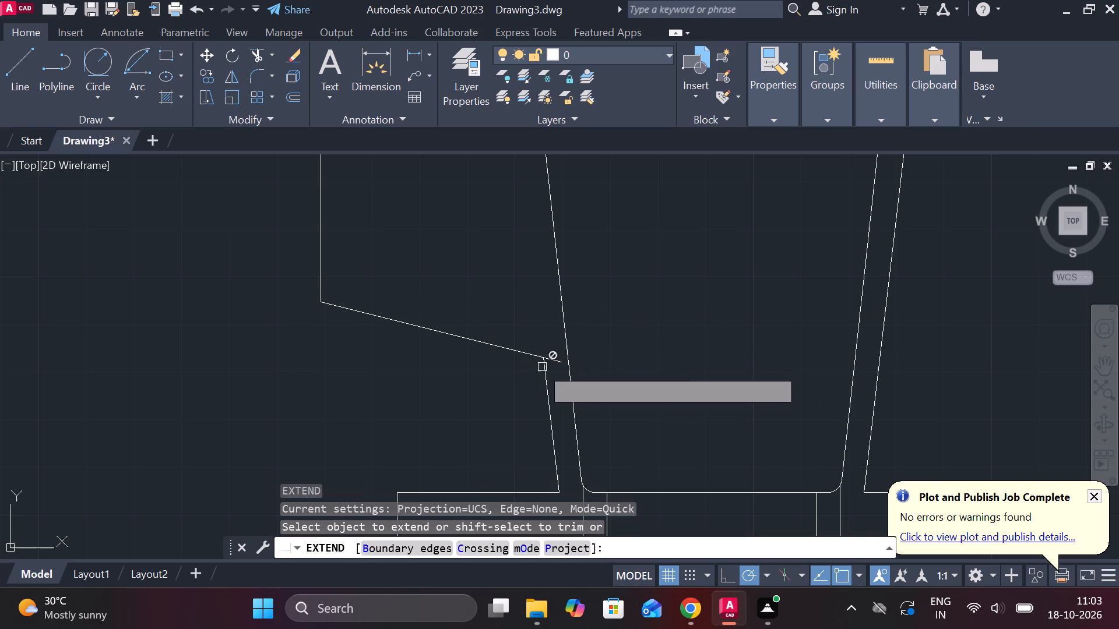
pyautogui.click(514, 355)
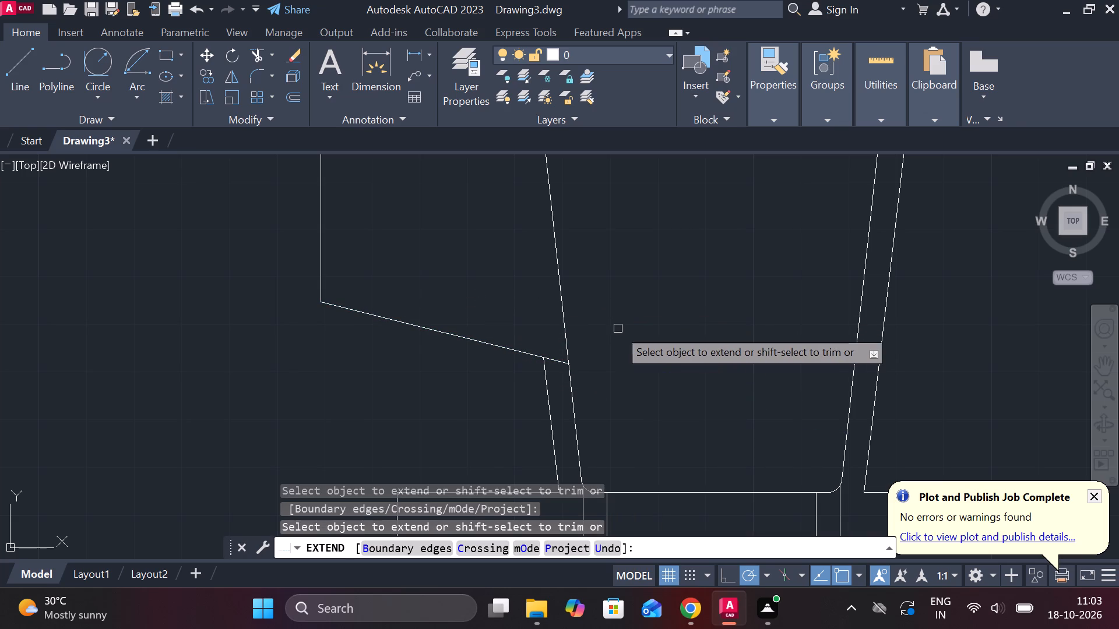
pyautogui.press('Escape')
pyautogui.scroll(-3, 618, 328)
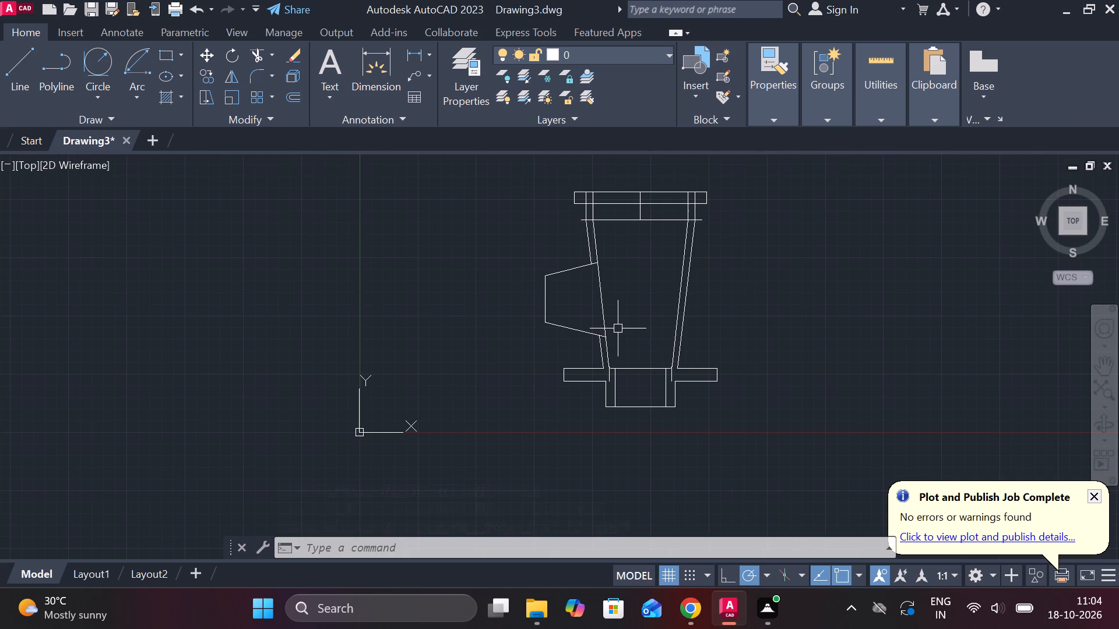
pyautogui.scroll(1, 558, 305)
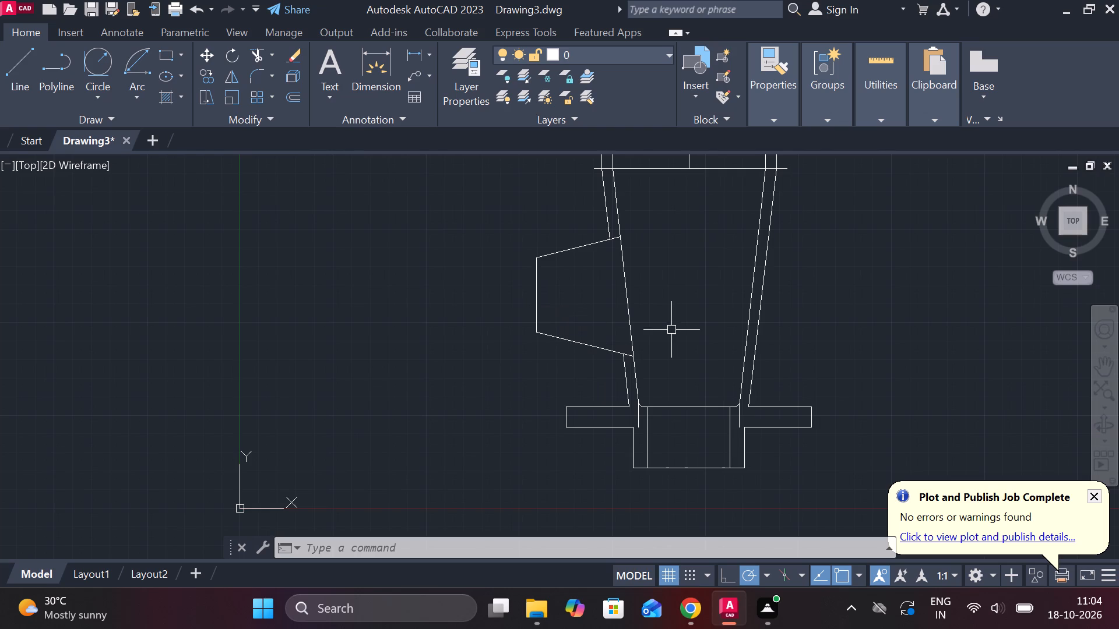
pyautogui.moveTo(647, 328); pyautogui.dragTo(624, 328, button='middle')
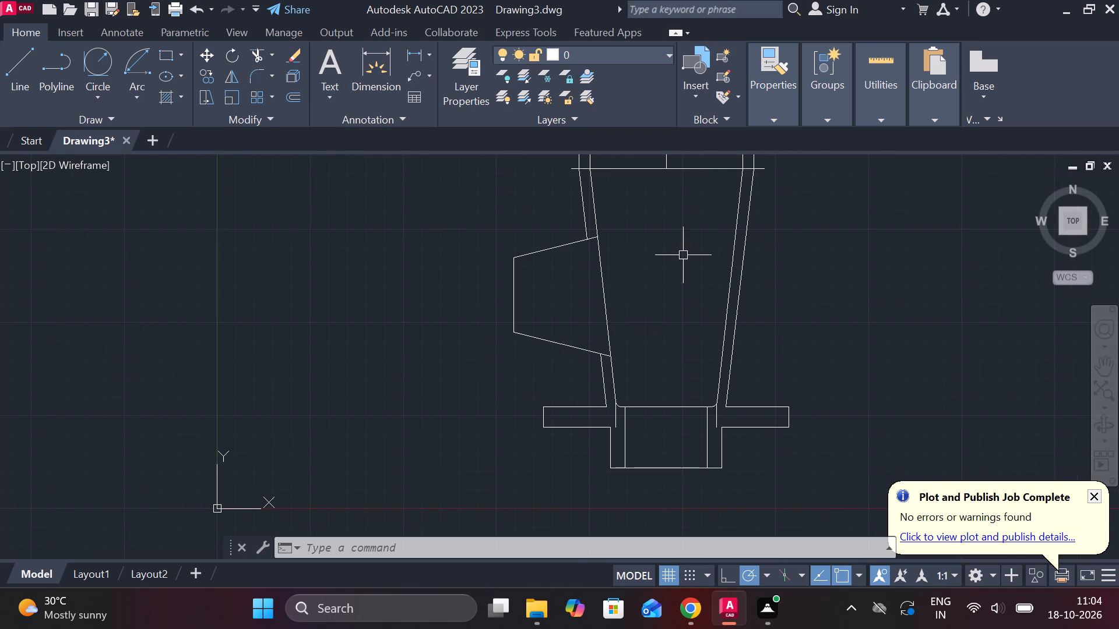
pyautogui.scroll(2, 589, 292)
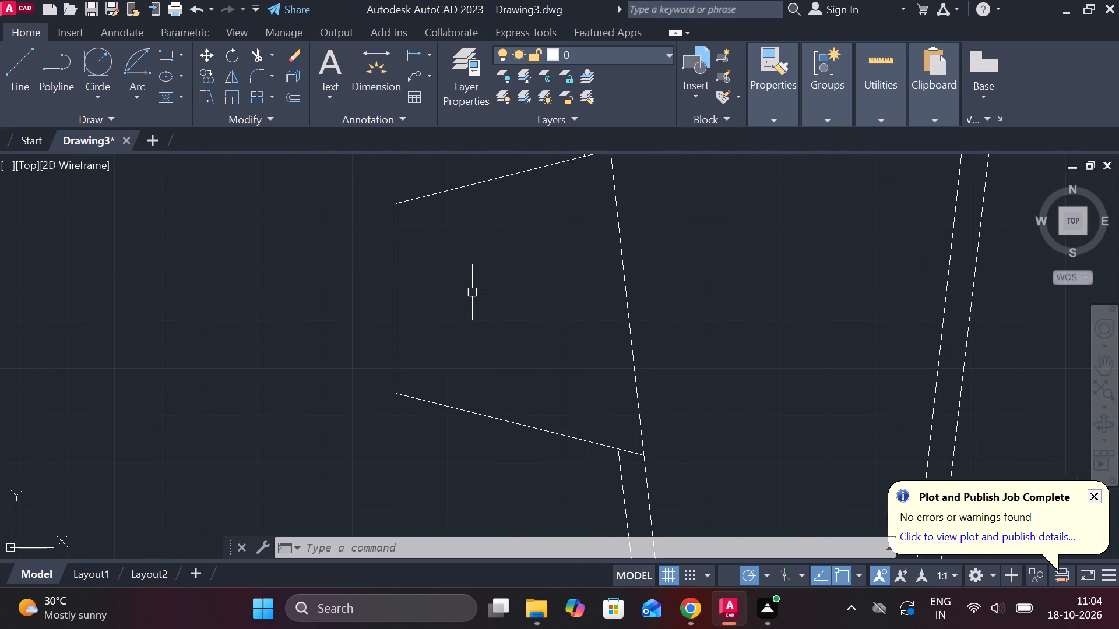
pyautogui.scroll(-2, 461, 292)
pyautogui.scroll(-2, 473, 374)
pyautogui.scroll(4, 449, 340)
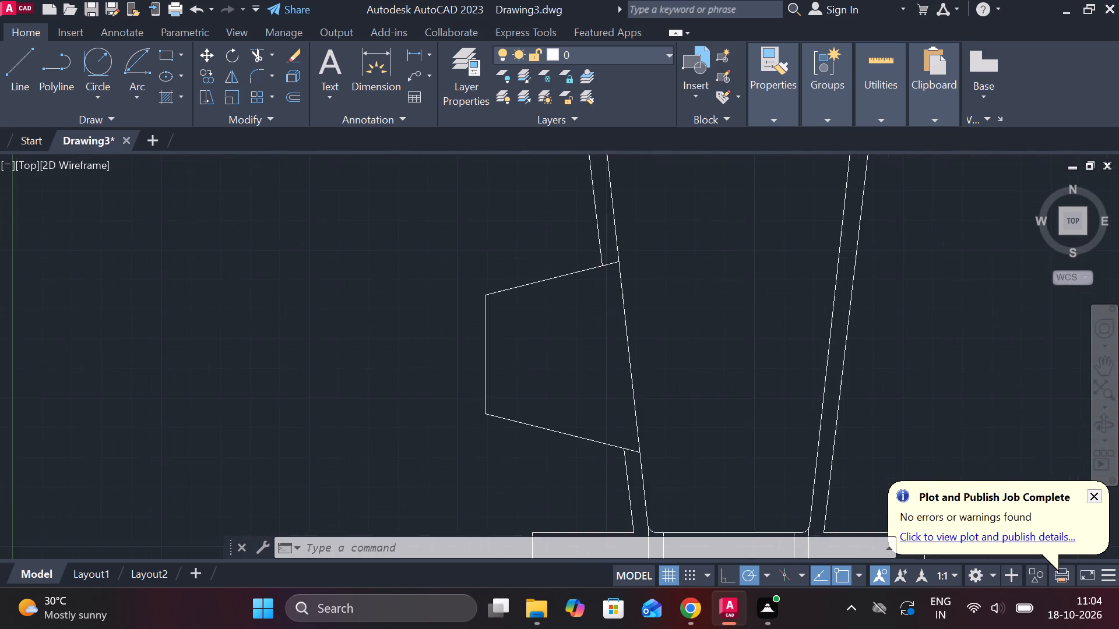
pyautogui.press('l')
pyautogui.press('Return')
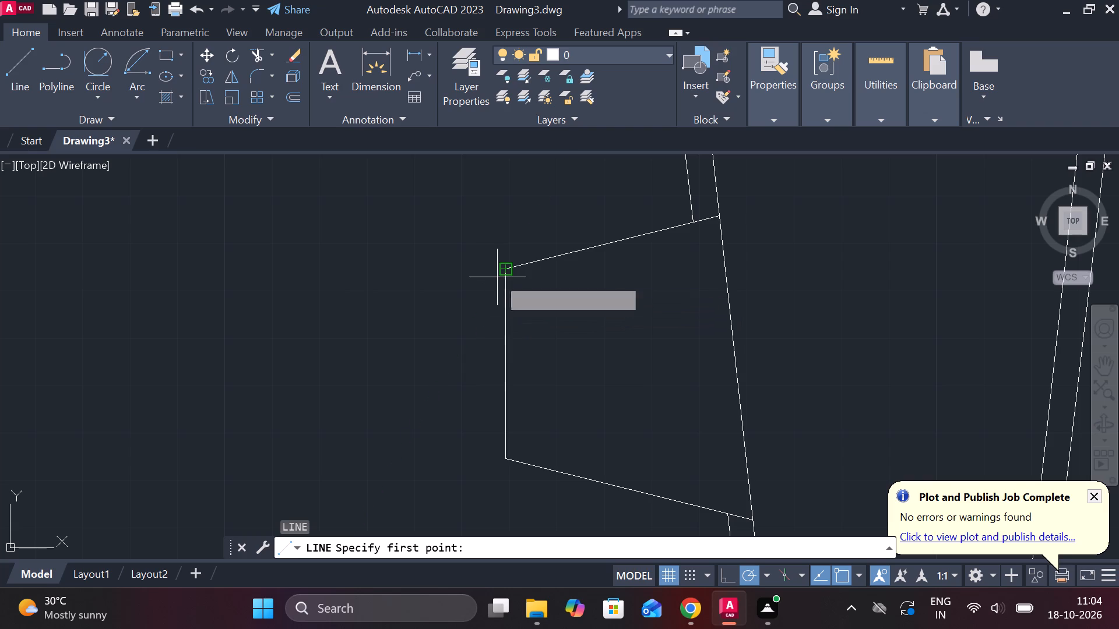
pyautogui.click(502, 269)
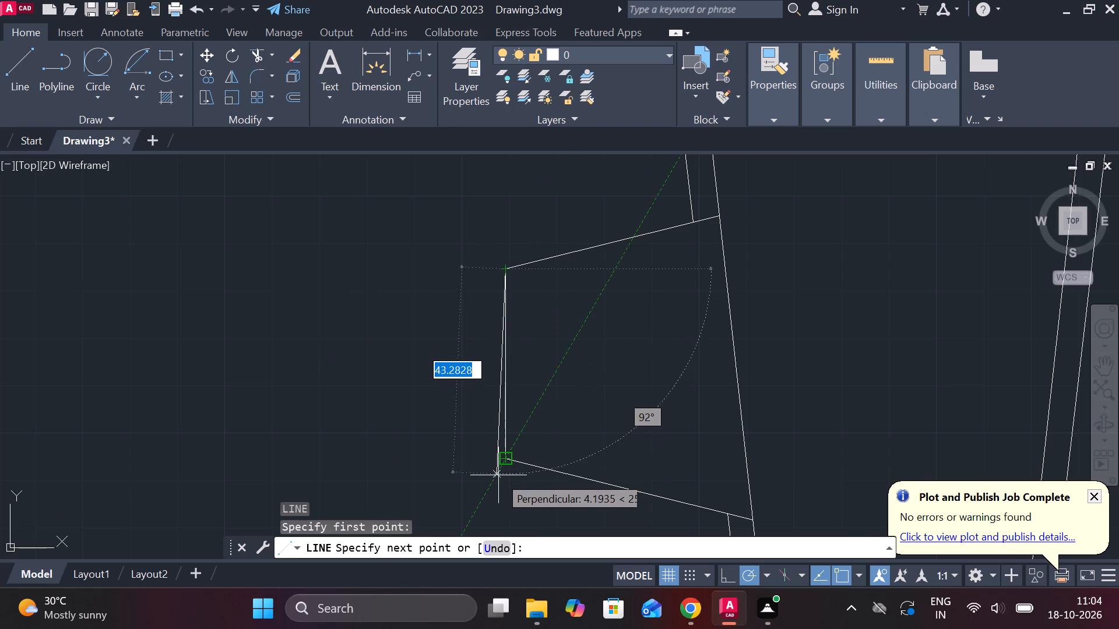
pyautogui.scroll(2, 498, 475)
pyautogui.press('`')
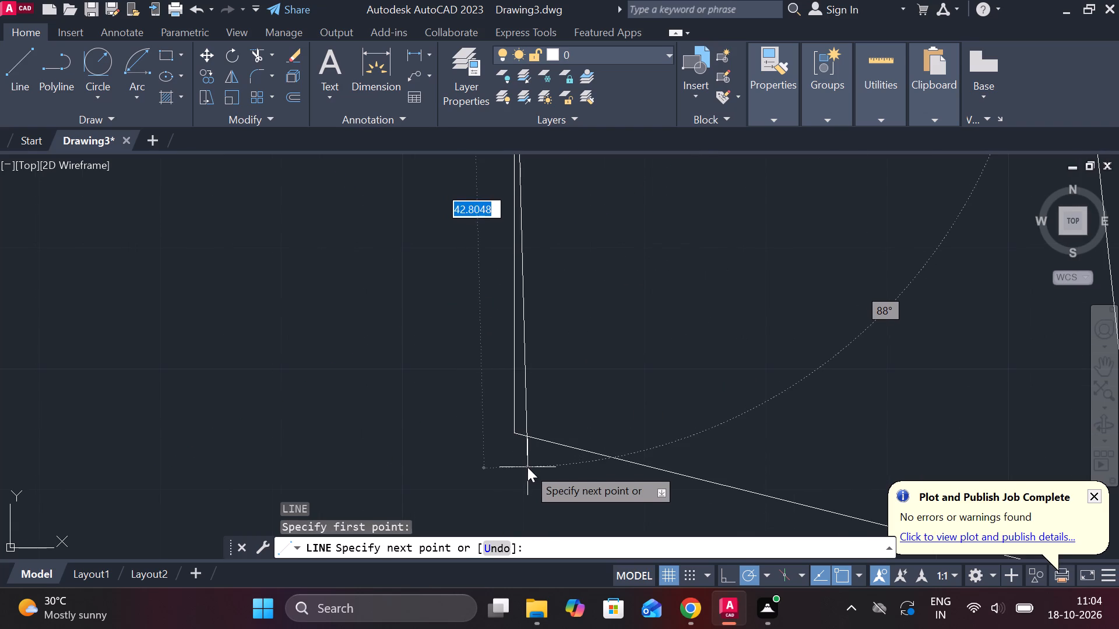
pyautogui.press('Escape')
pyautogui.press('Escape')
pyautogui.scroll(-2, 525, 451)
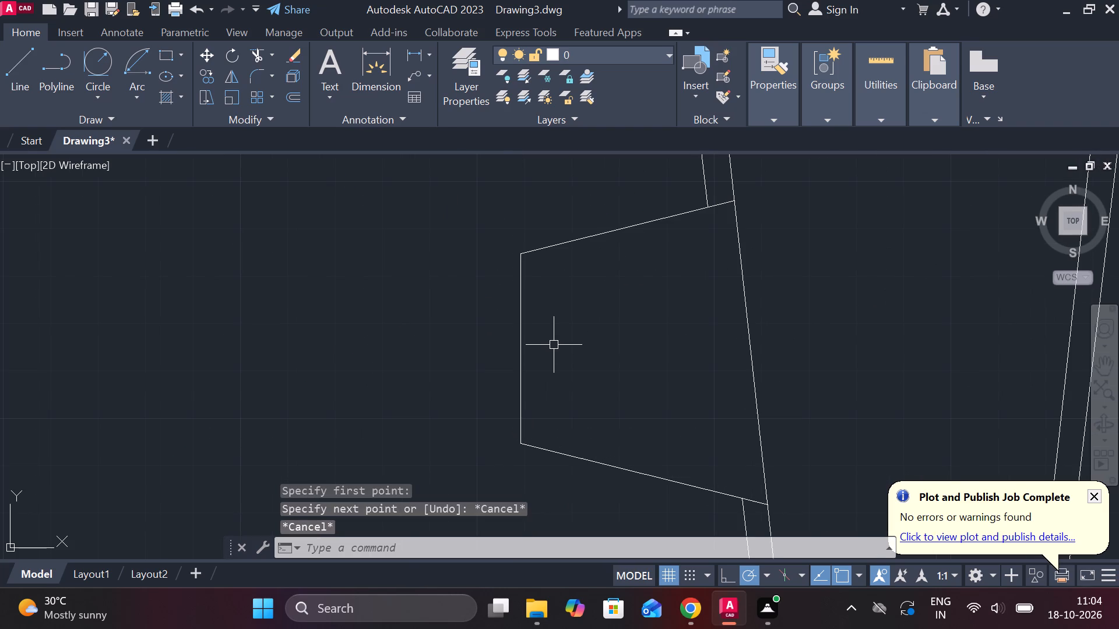
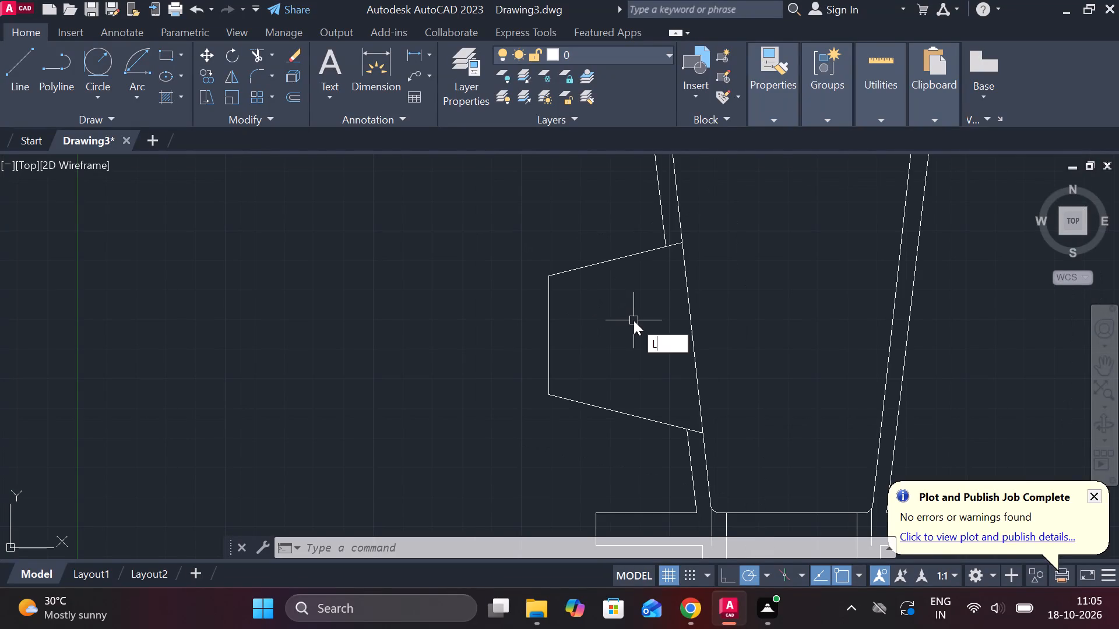
# Draw a short horizontal line outward from the midpoint of the branch's vertical end line.
pyautogui.press('Return')
pyautogui.click(549, 337)
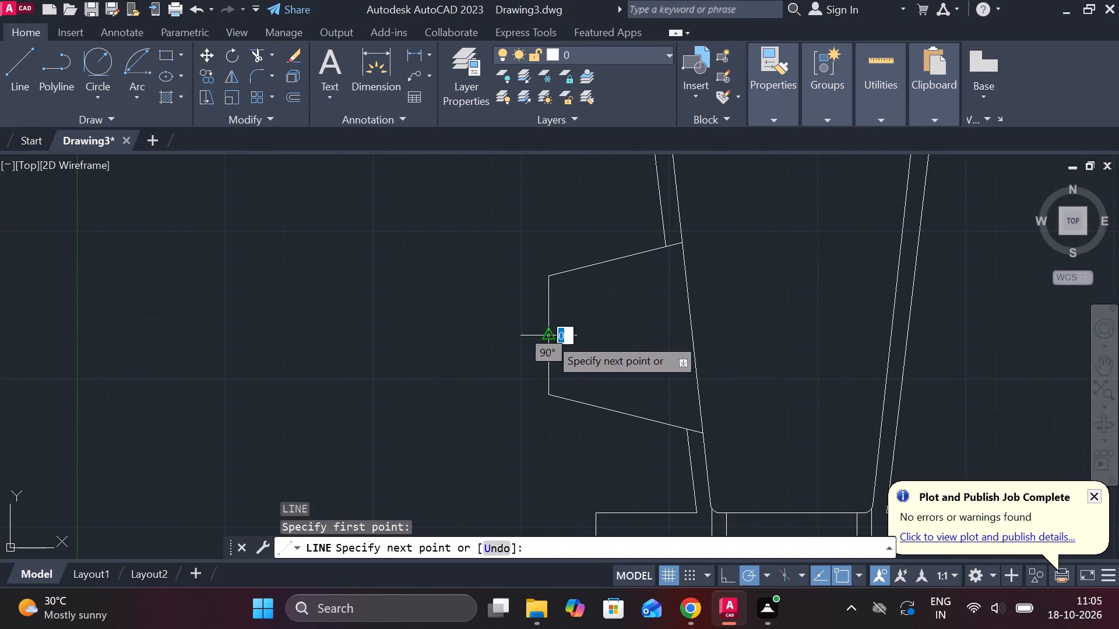
pyautogui.click(502, 337)
pyautogui.press('Escape')
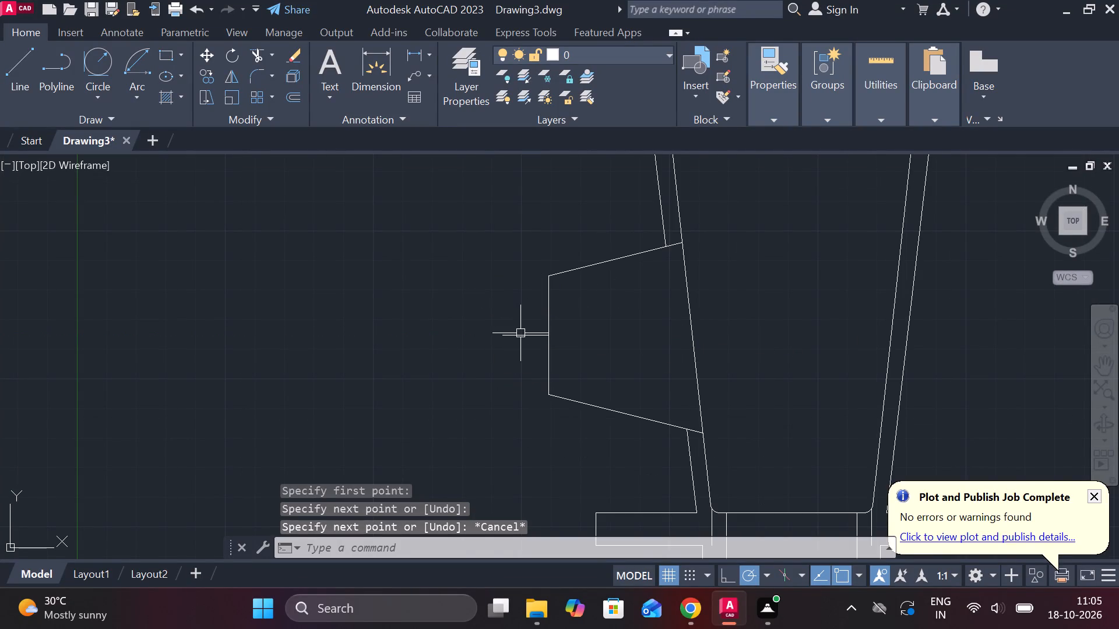
# Offset the short horizontal midpoint line by 56 both above and below it.
pyautogui.click(520, 333)
pyautogui.press('o')
pyautogui.press('Return')
pyautogui.press('Return')
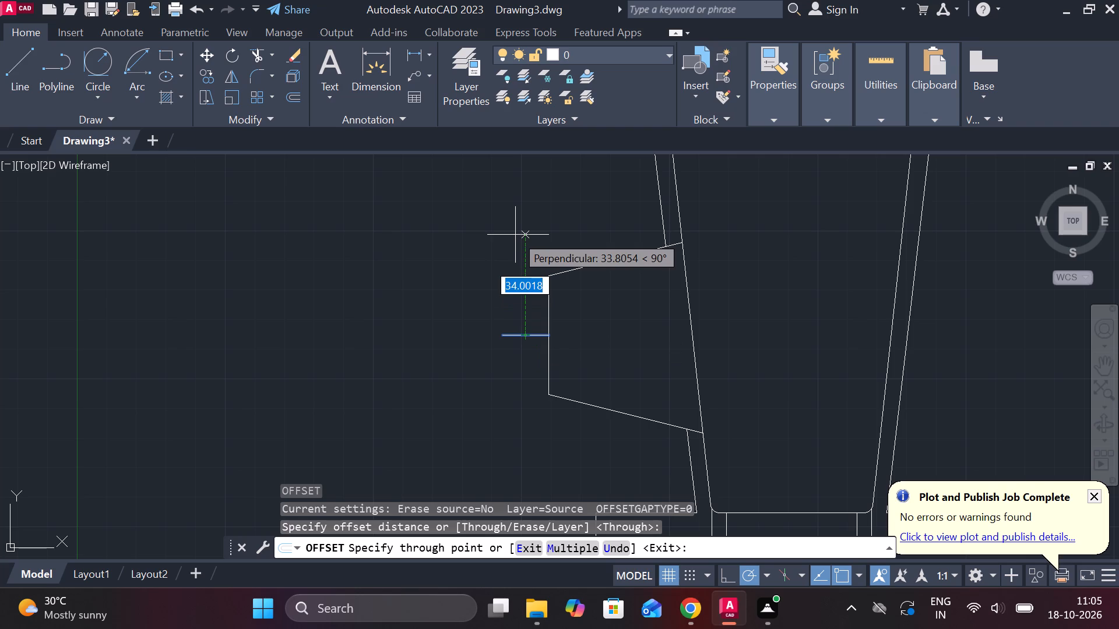
pyautogui.press('5')
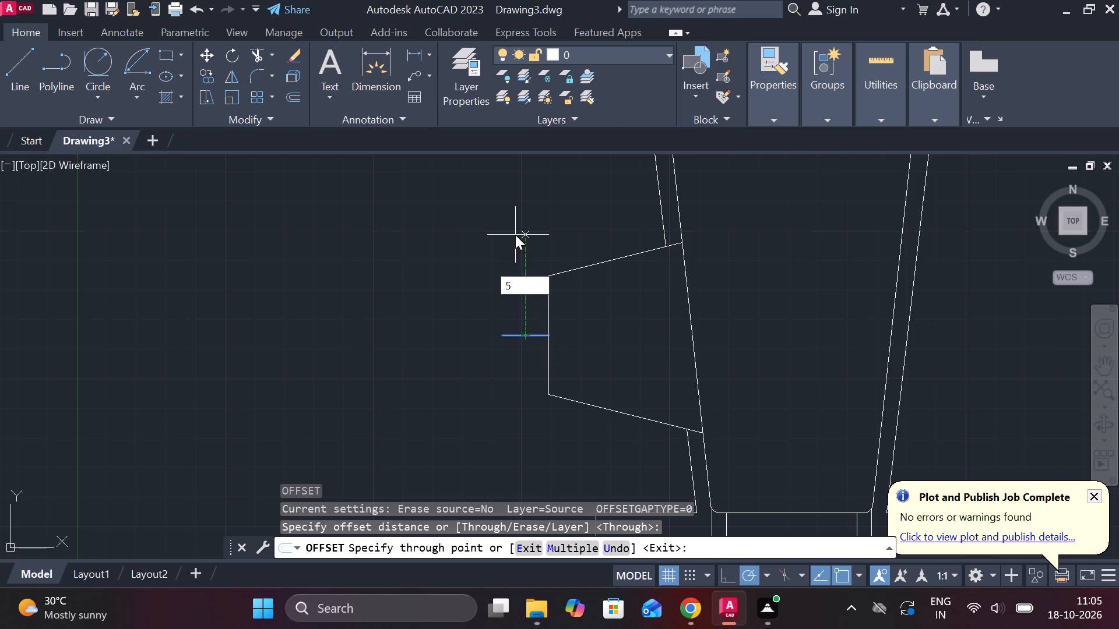
pyautogui.write('6')
pyautogui.press('space')
pyautogui.click(524, 337)
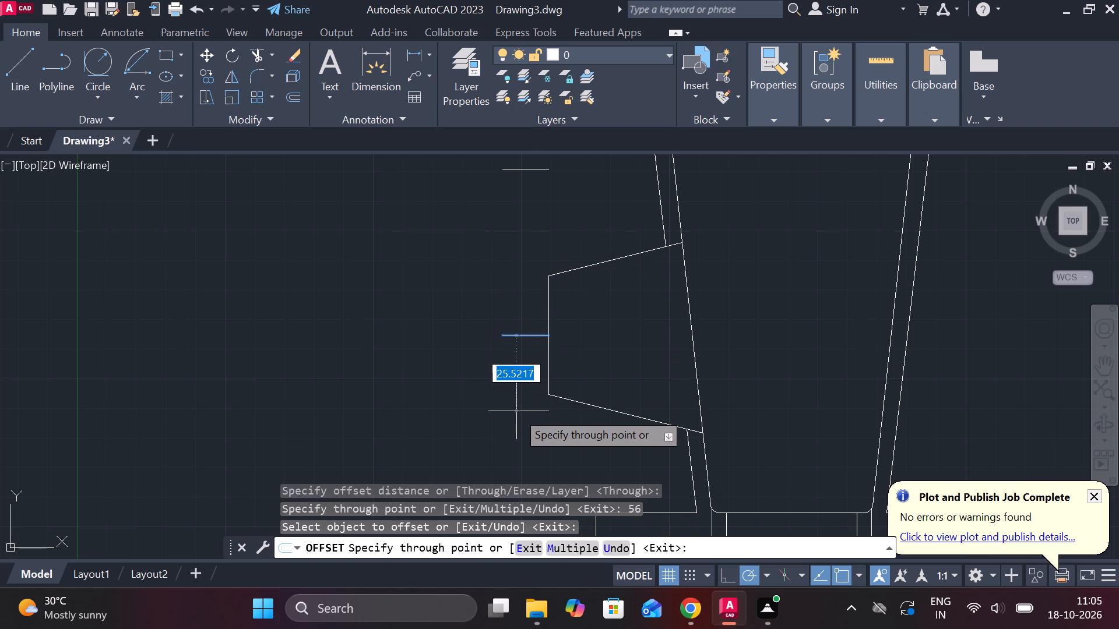
pyautogui.write('56')
pyautogui.press('space')
pyautogui.scroll(-2, 516, 411)
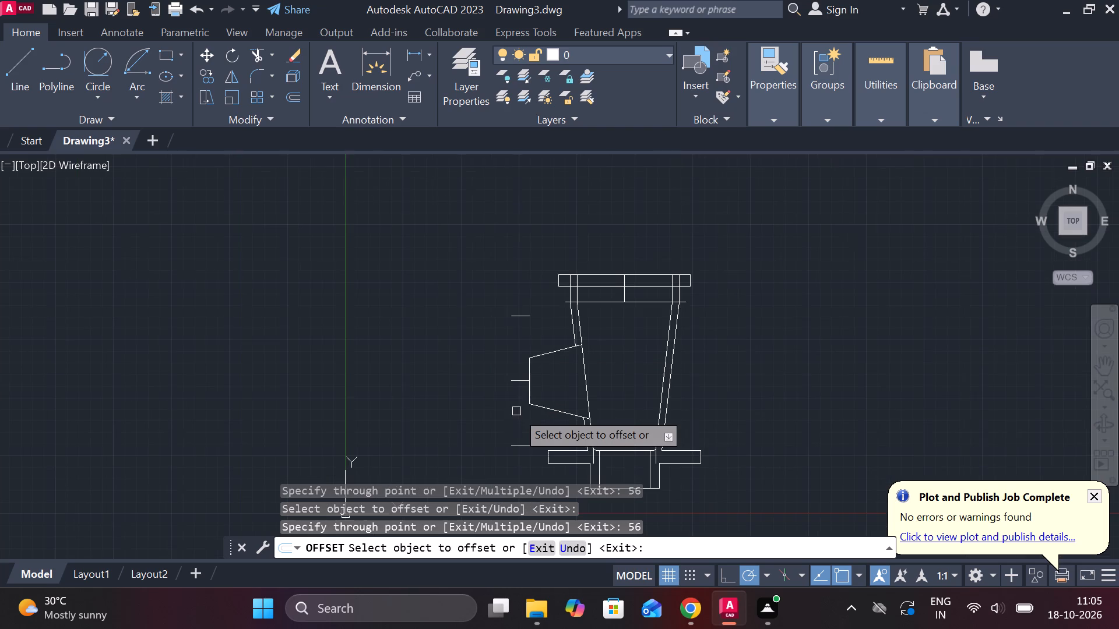
pyautogui.scroll(2, 507, 429)
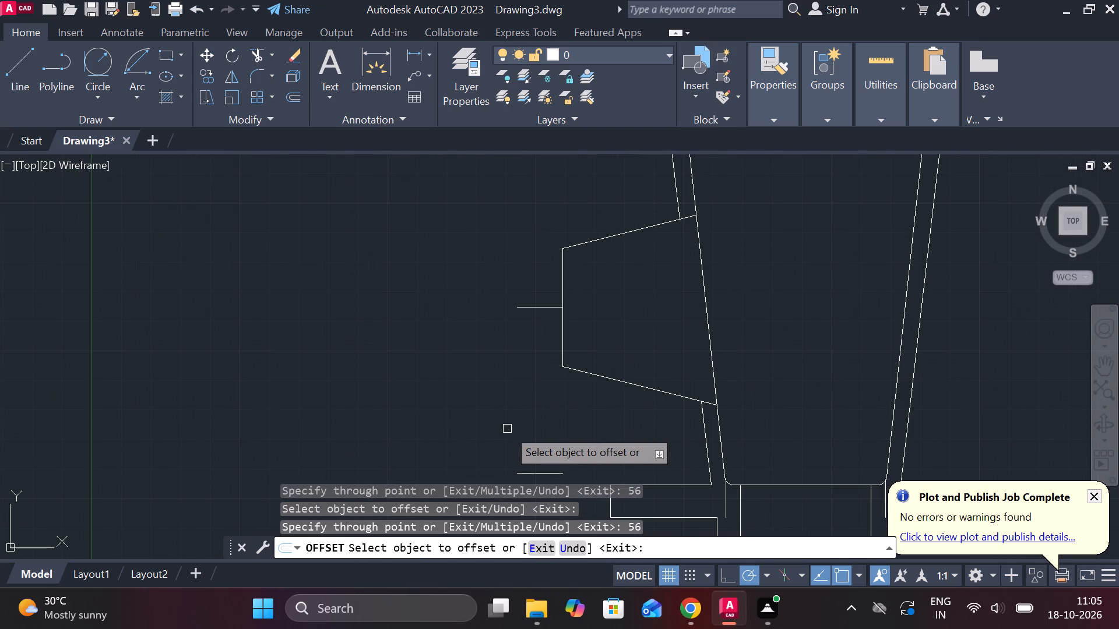
pyautogui.scroll(-1, 513, 400)
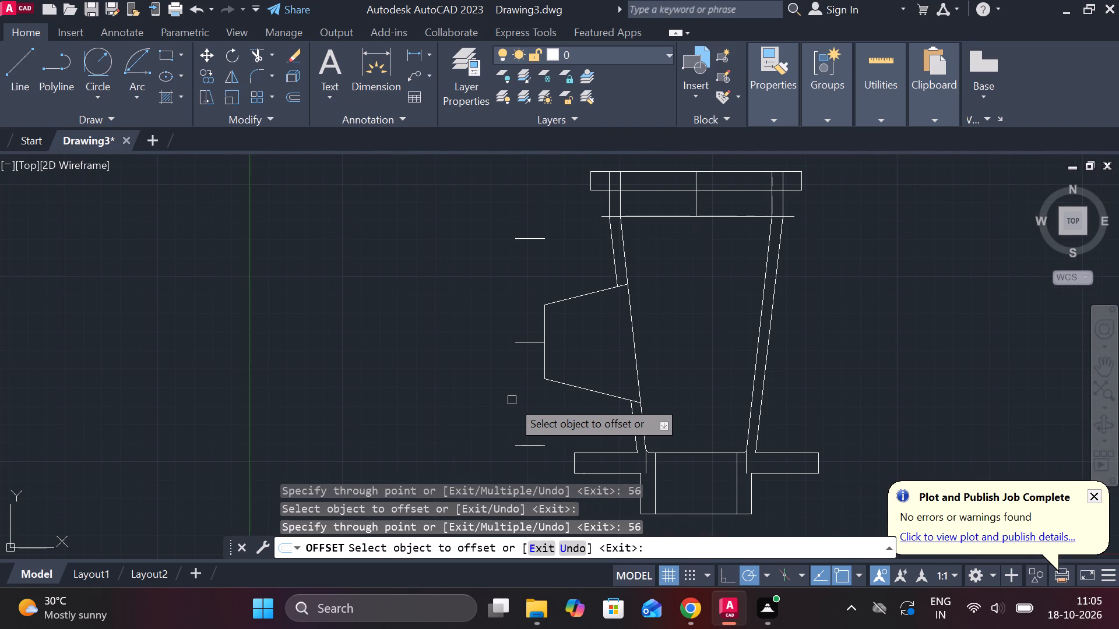
pyautogui.scroll(2, 515, 390)
pyautogui.scroll(-1, 515, 390)
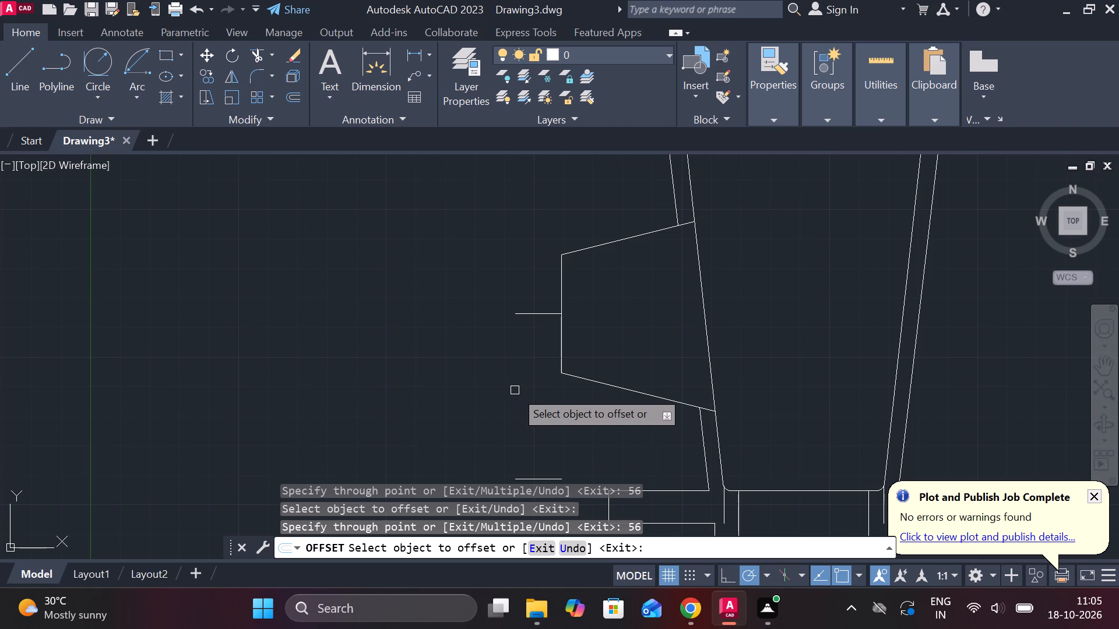
pyautogui.press('Escape')
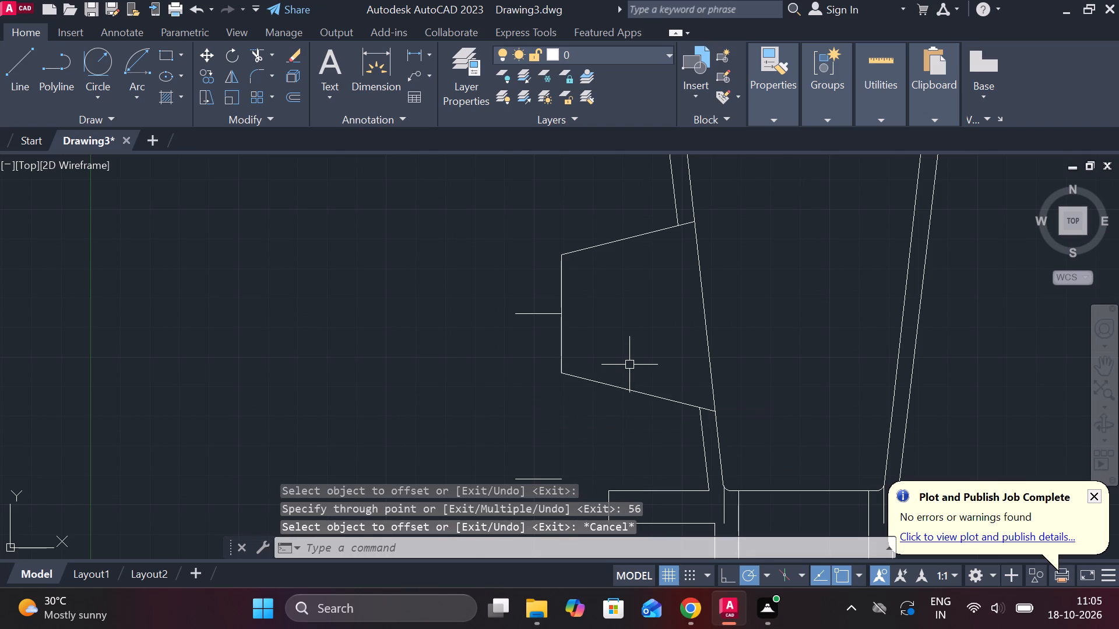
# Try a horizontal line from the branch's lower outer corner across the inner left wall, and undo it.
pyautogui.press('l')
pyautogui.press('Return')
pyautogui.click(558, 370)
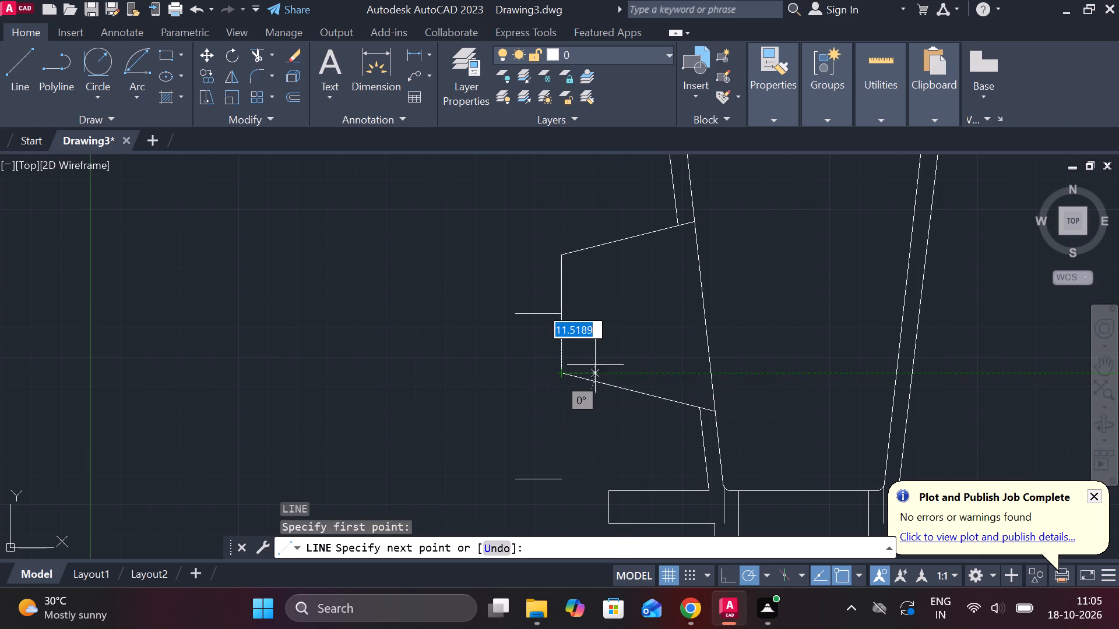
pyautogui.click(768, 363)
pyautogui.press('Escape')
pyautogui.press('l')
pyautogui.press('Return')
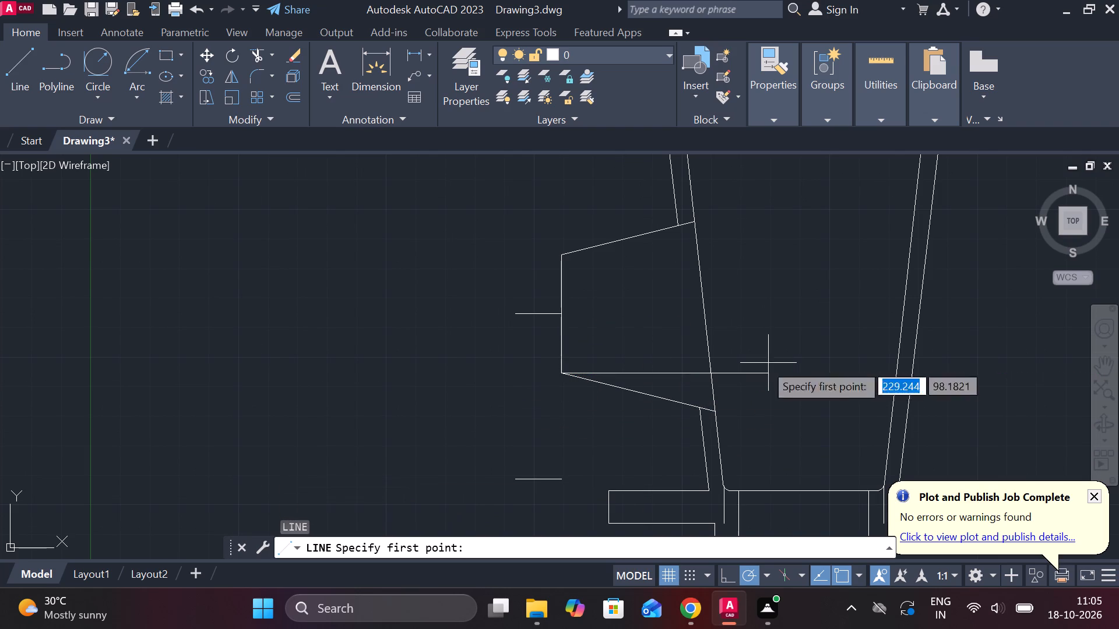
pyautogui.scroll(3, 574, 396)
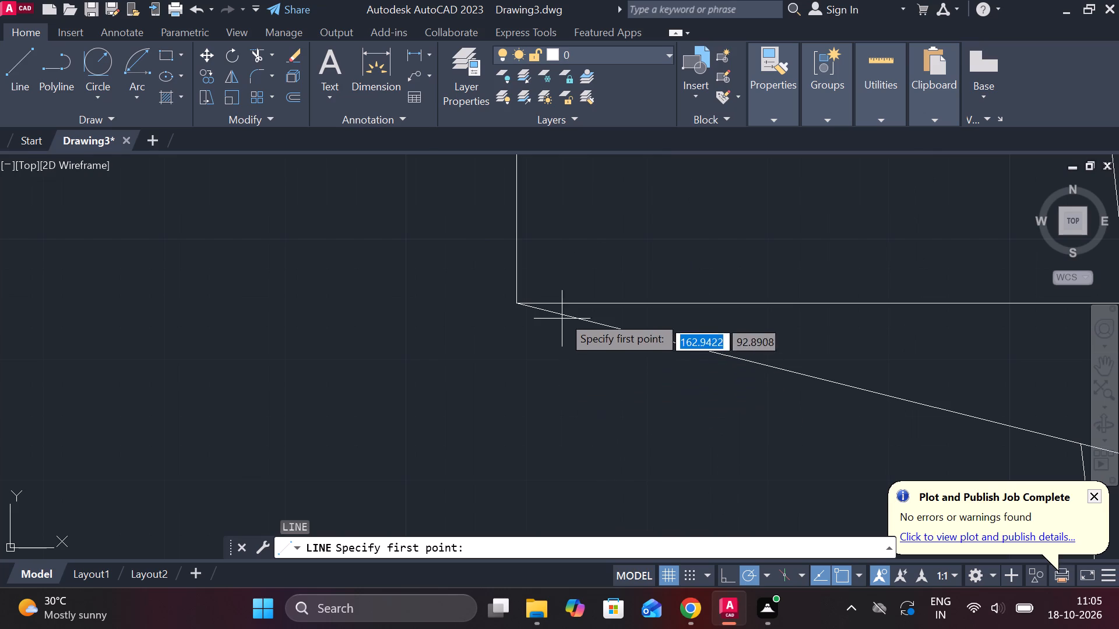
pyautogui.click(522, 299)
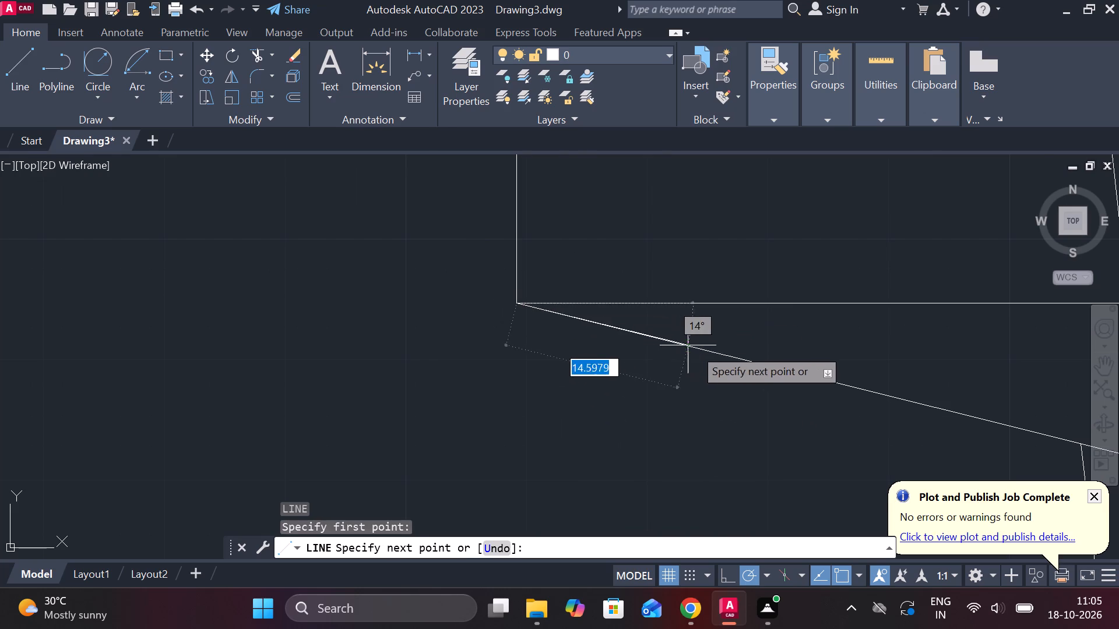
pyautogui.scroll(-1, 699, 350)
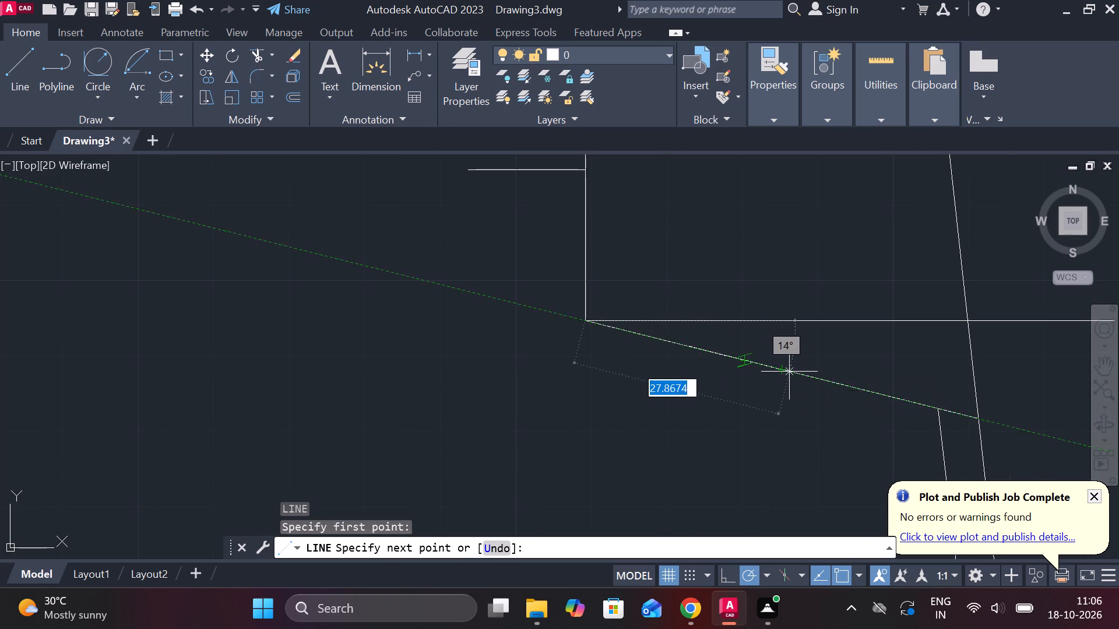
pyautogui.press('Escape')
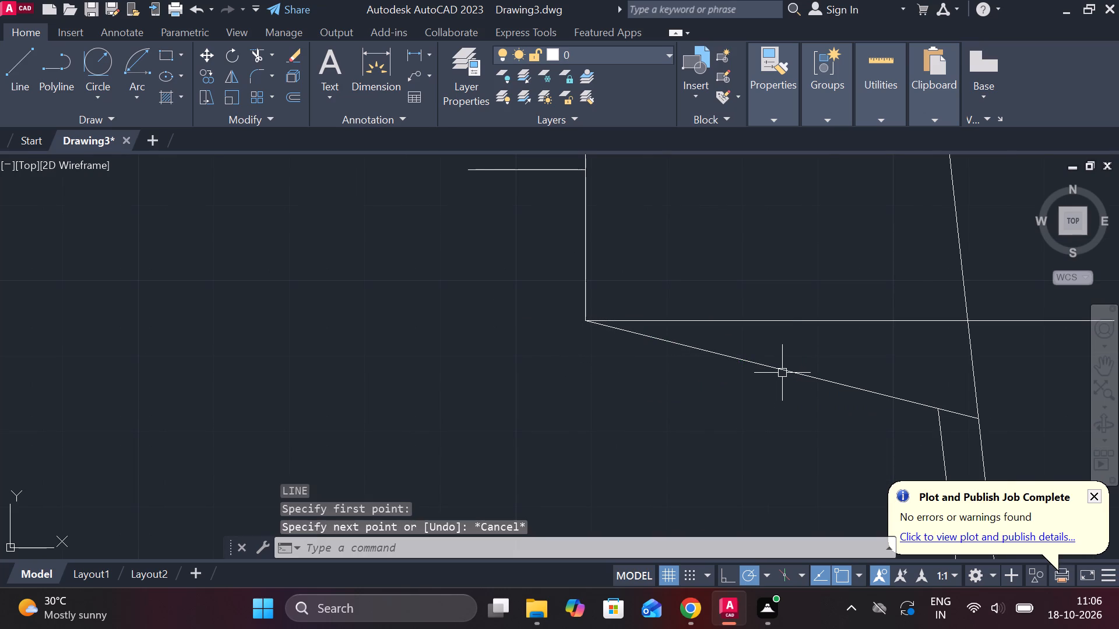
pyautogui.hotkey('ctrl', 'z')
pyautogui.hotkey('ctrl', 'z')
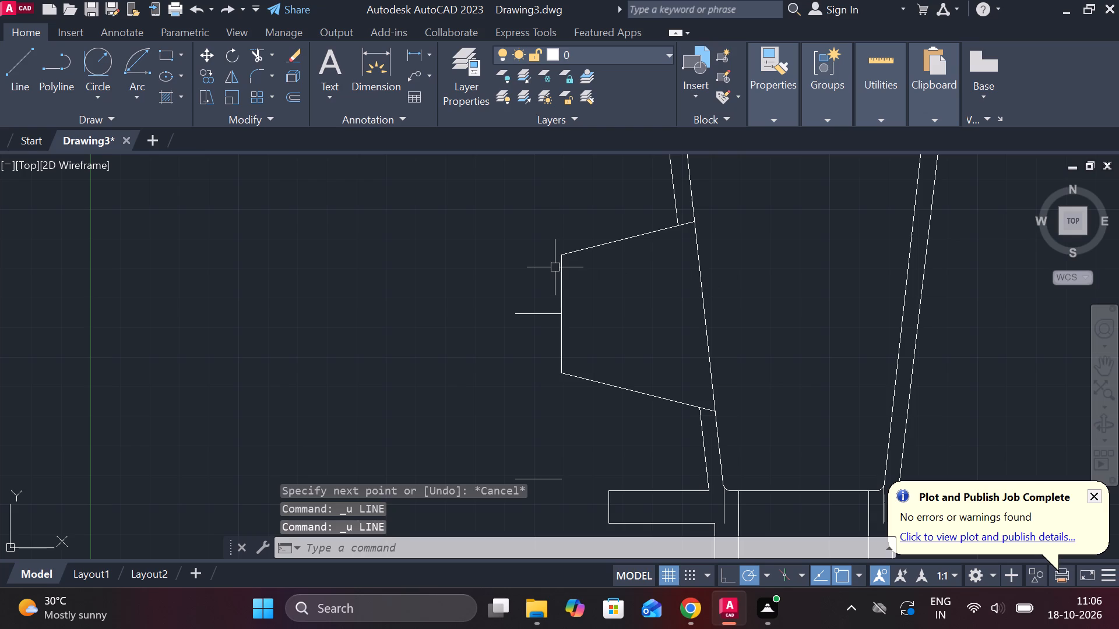
# Extend the branch's vertical end line up and down to meet the two offset horizontal lines.
pyautogui.scroll(-1, 525, 255)
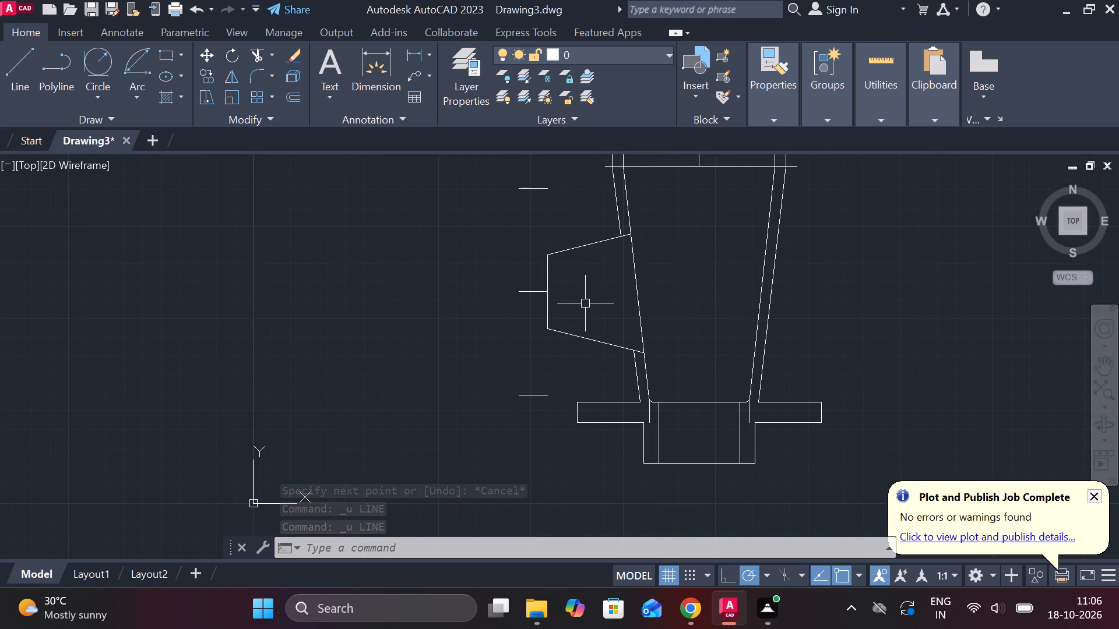
pyautogui.press('e')
pyautogui.write('X')
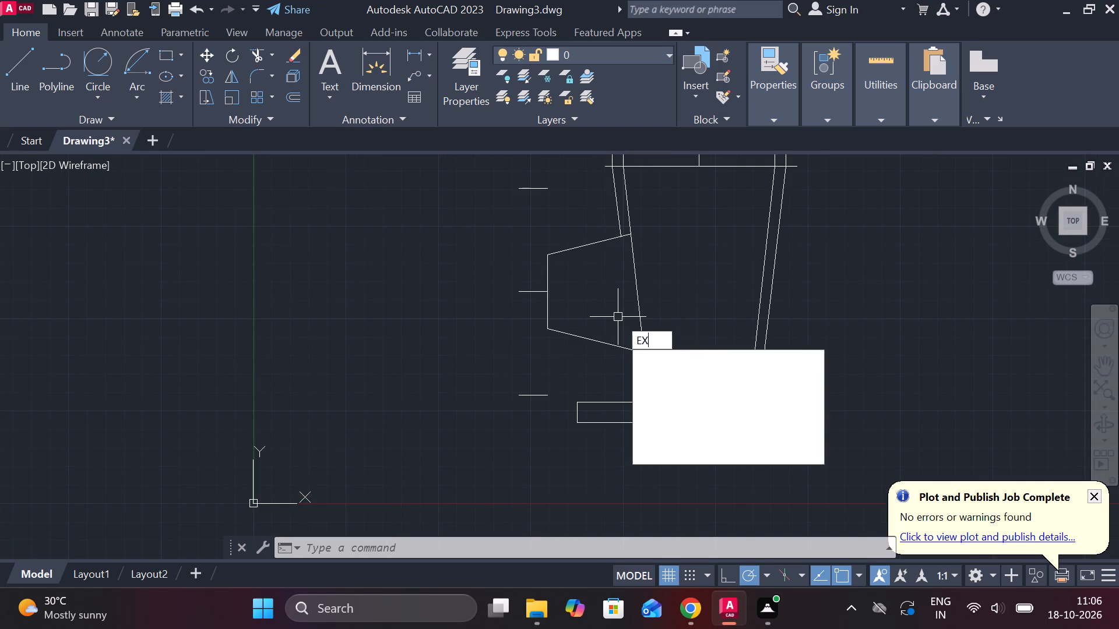
pyautogui.press('space')
pyautogui.click(546, 281)
pyautogui.click(549, 305)
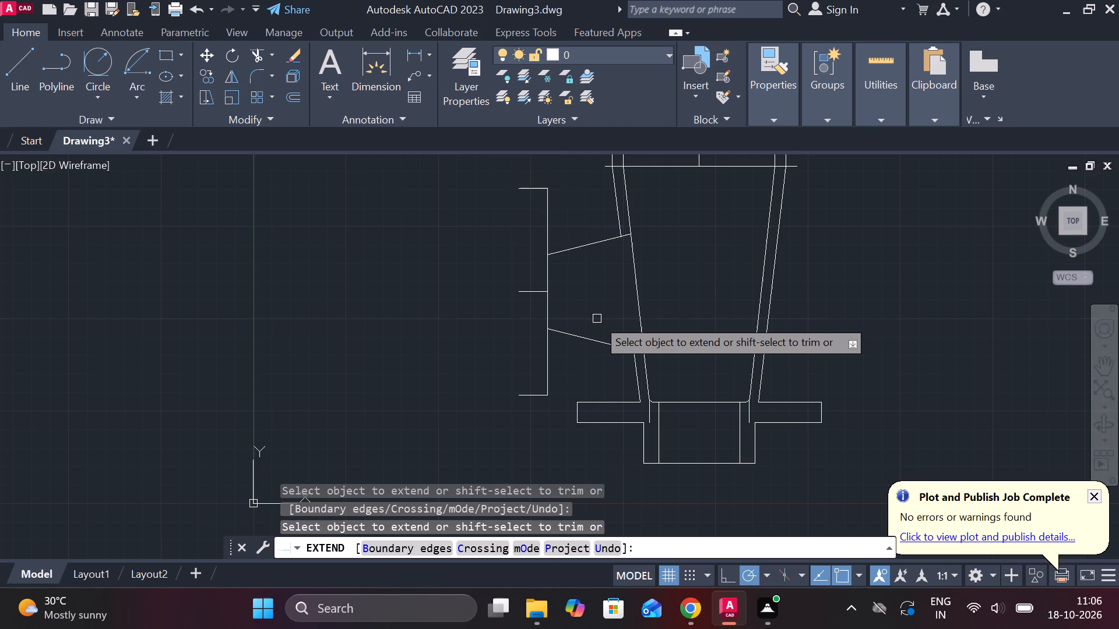
pyautogui.press('Escape')
# Remove the three short horizontal construction lines beside the branch's extended end line.
pyautogui.write('TR')
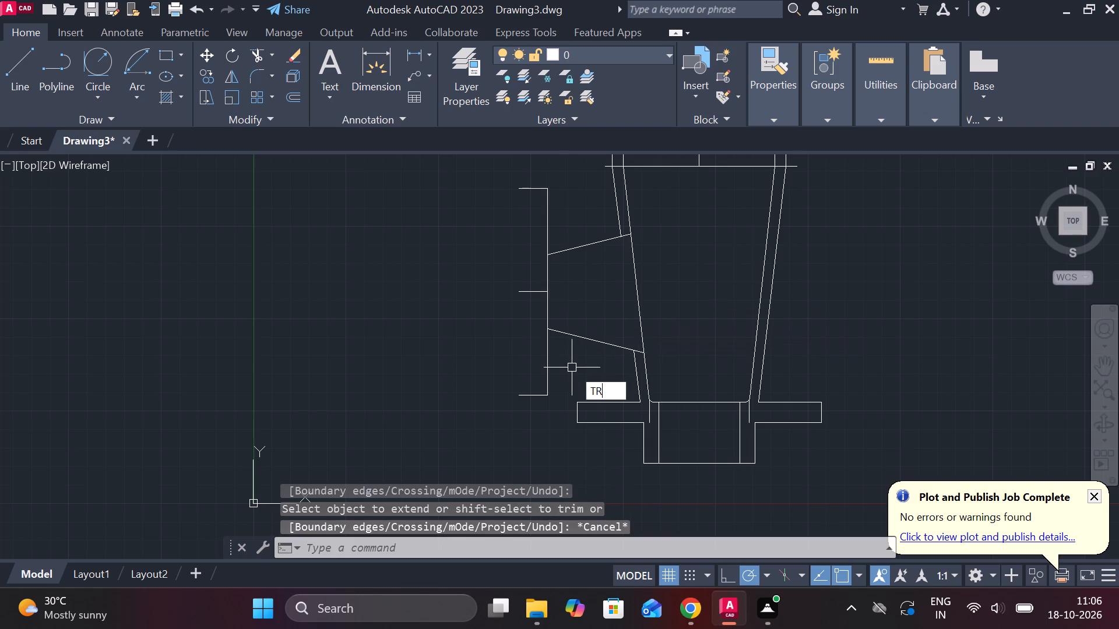
pyautogui.press('space')
pyautogui.click(531, 394)
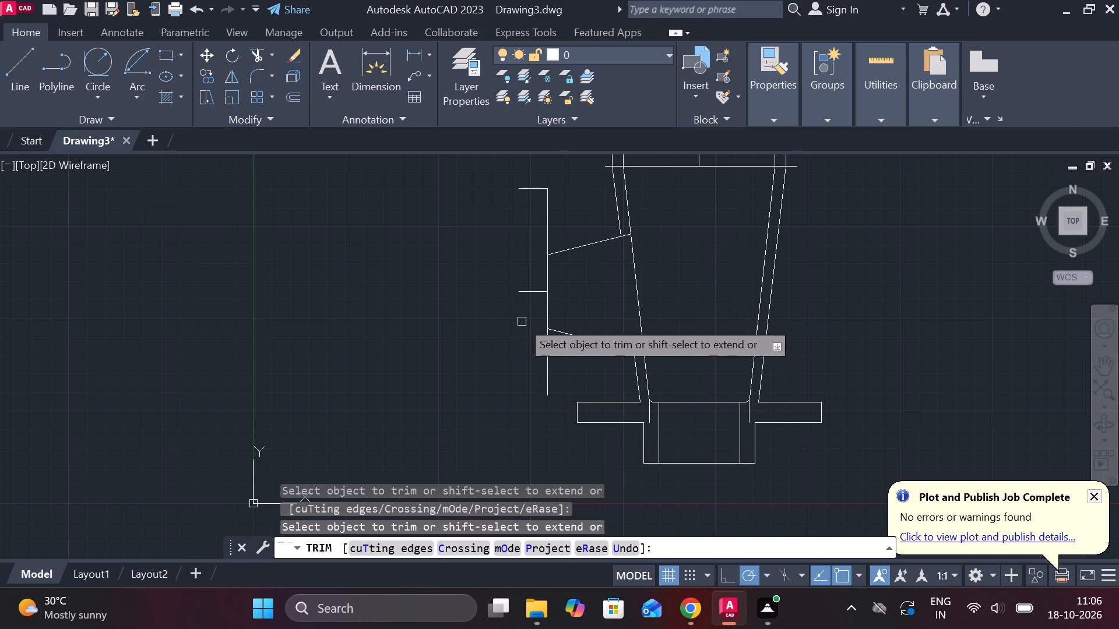
pyautogui.click(520, 292)
pyautogui.click(522, 191)
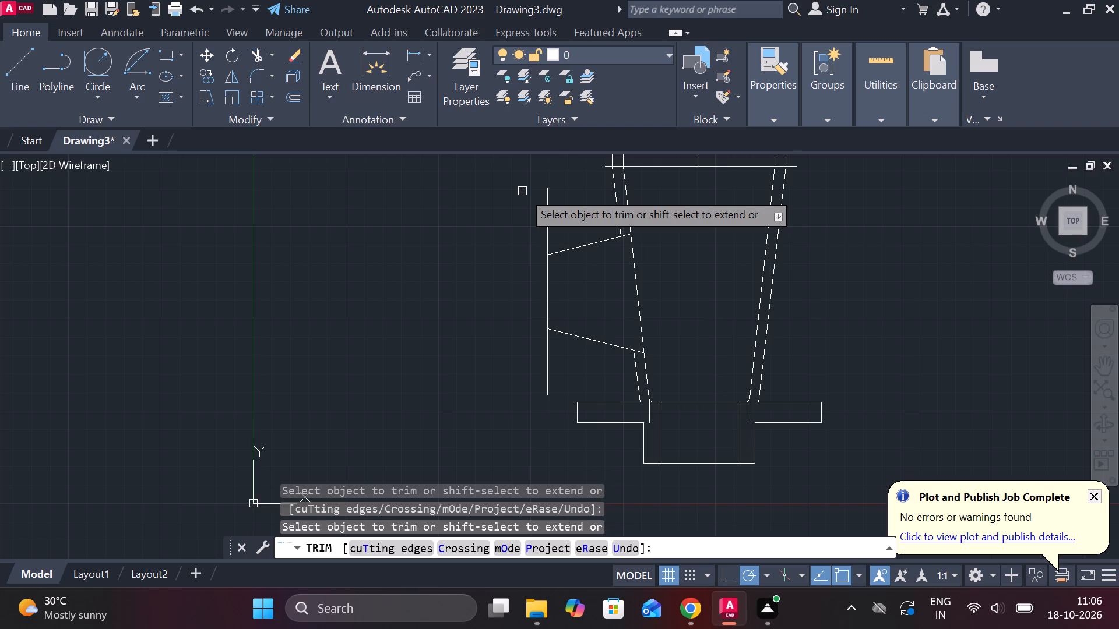
pyautogui.press('Escape')
# From the end line's top, draw a 10 long horizontal line toward the body and a vertical line down past the slope's offset height.
pyautogui.press('l')
pyautogui.press('Return')
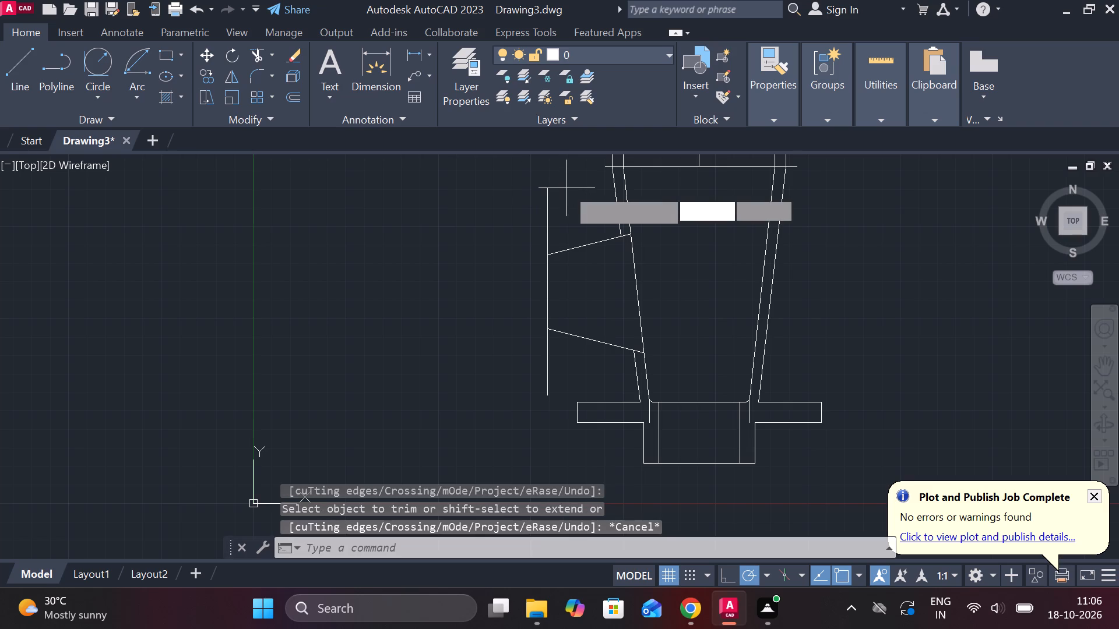
pyautogui.click(542, 188)
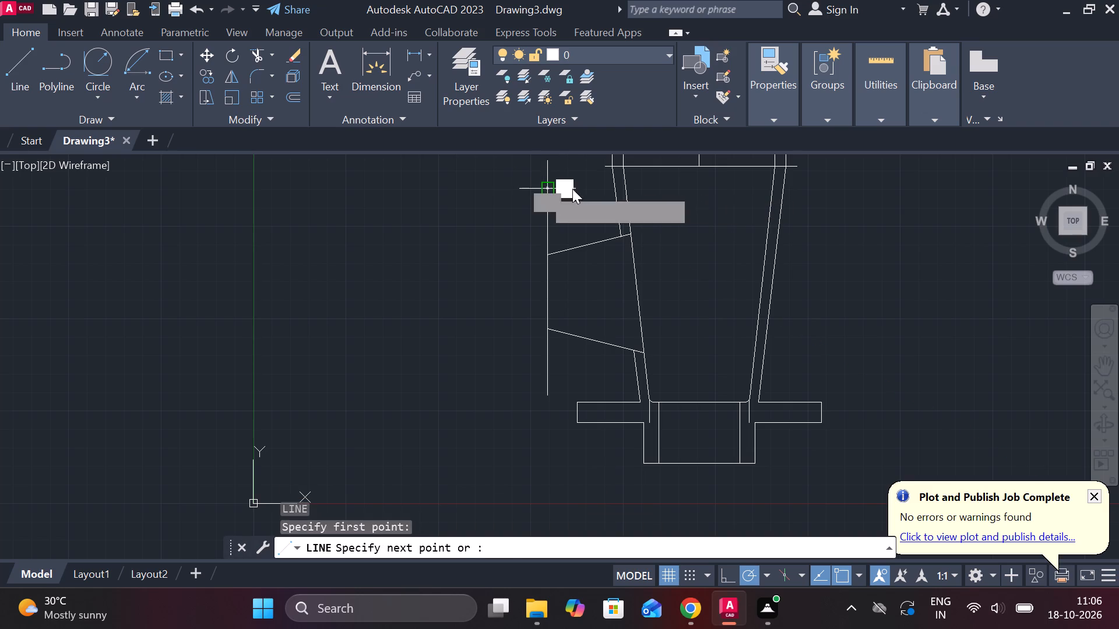
pyautogui.write('10')
pyautogui.press('Return')
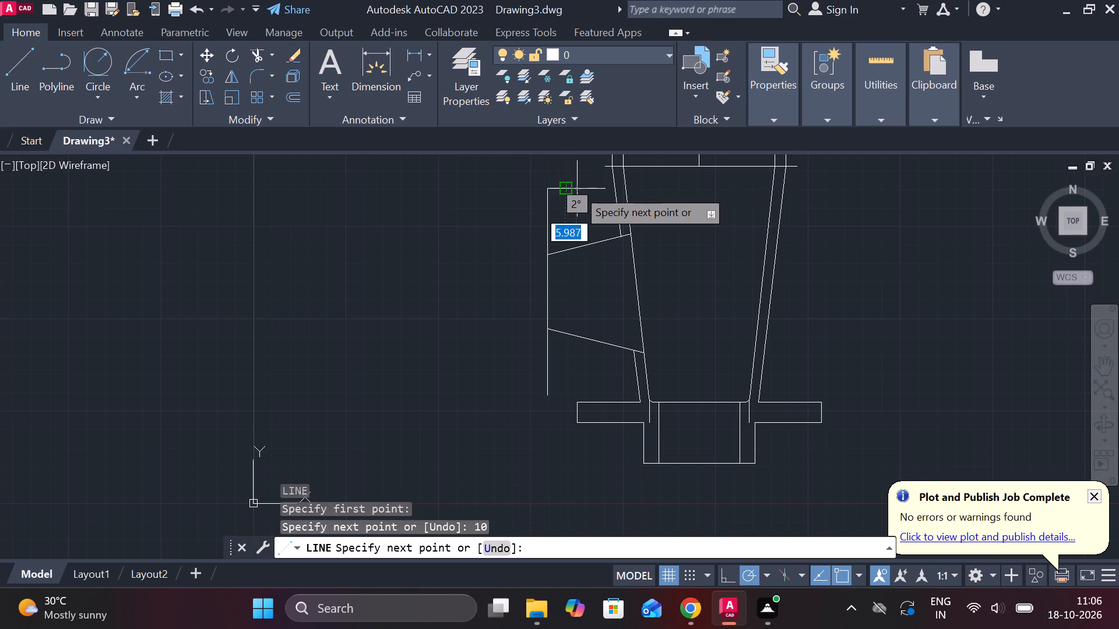
pyautogui.scroll(1, 576, 203)
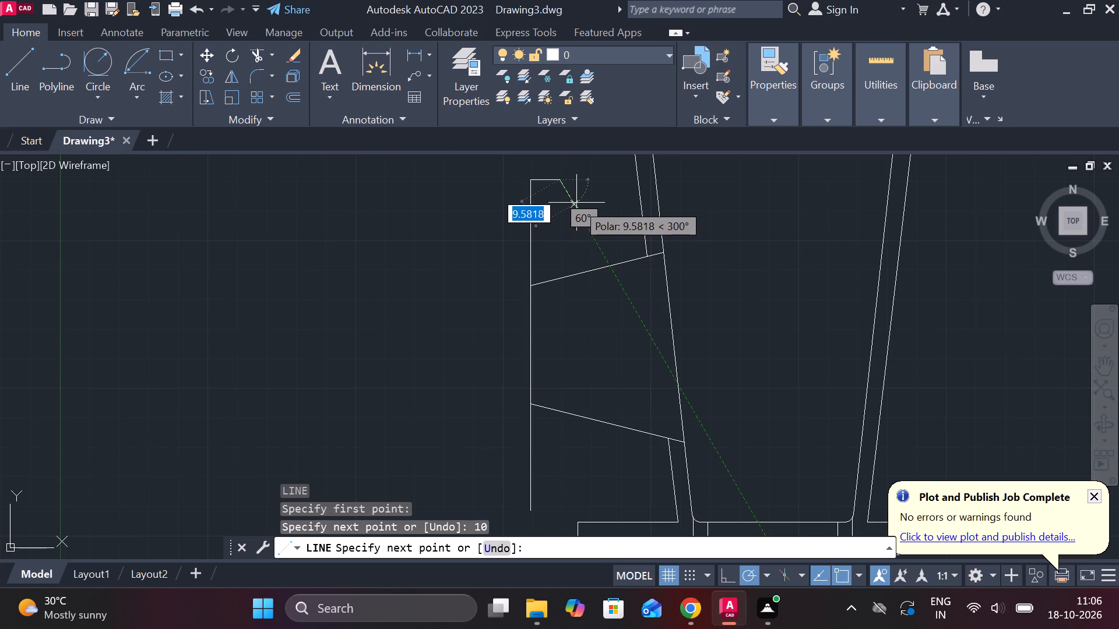
pyautogui.click(557, 256)
pyautogui.press('Escape')
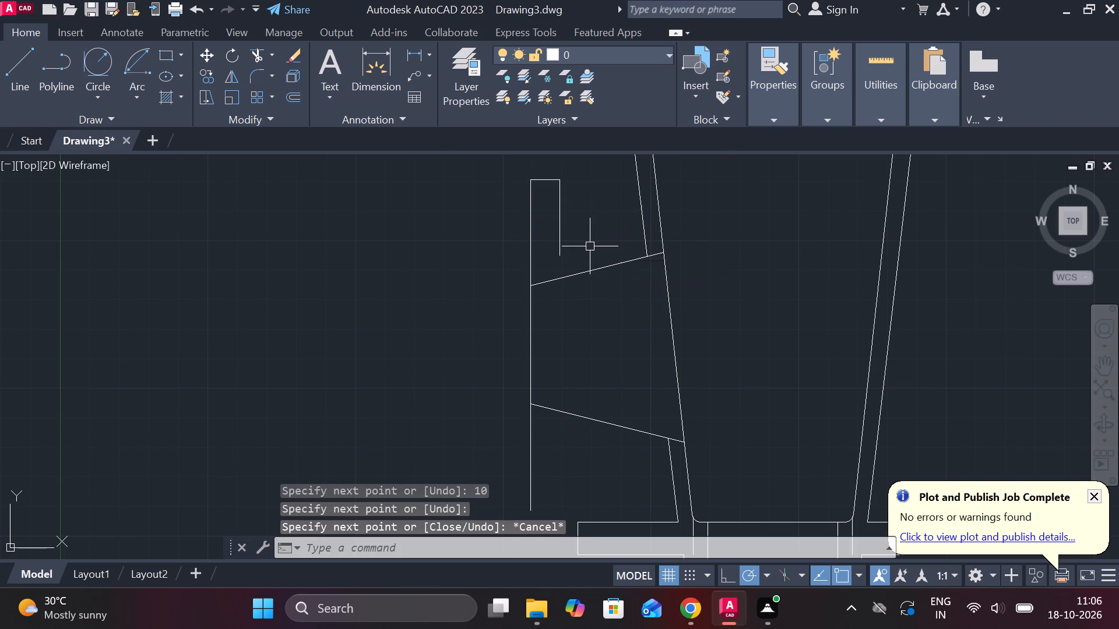
# Offset the branch's upper sloped line by 10 to its upper side.
pyautogui.click(599, 270)
pyautogui.press('o')
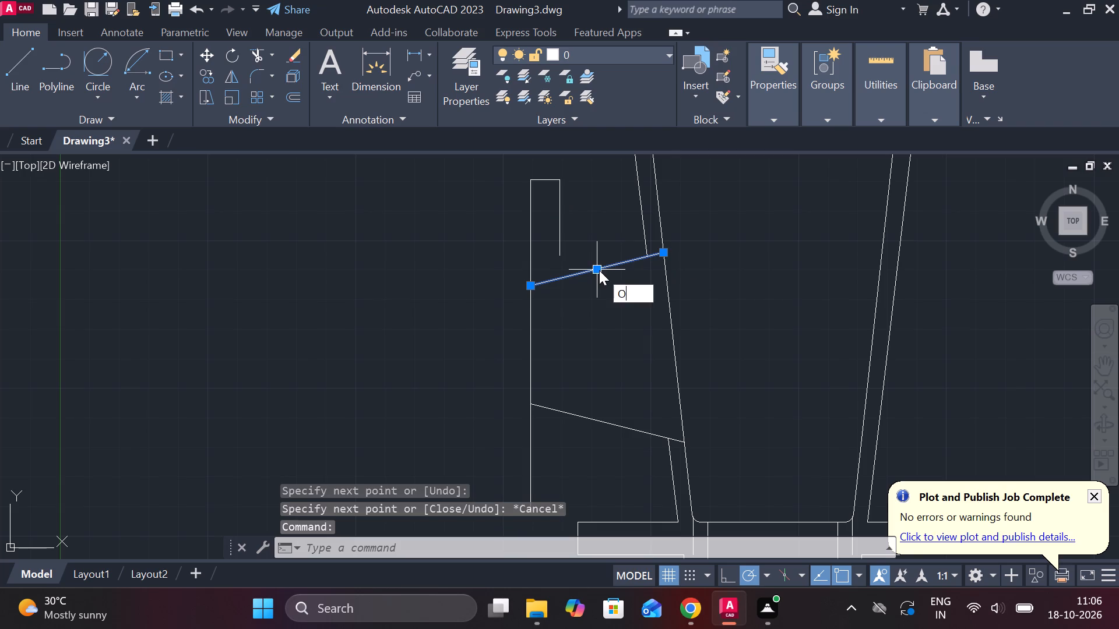
pyautogui.press('Return')
pyautogui.press('Return')
pyautogui.write('10')
pyautogui.press('Return')
pyautogui.press('Escape')
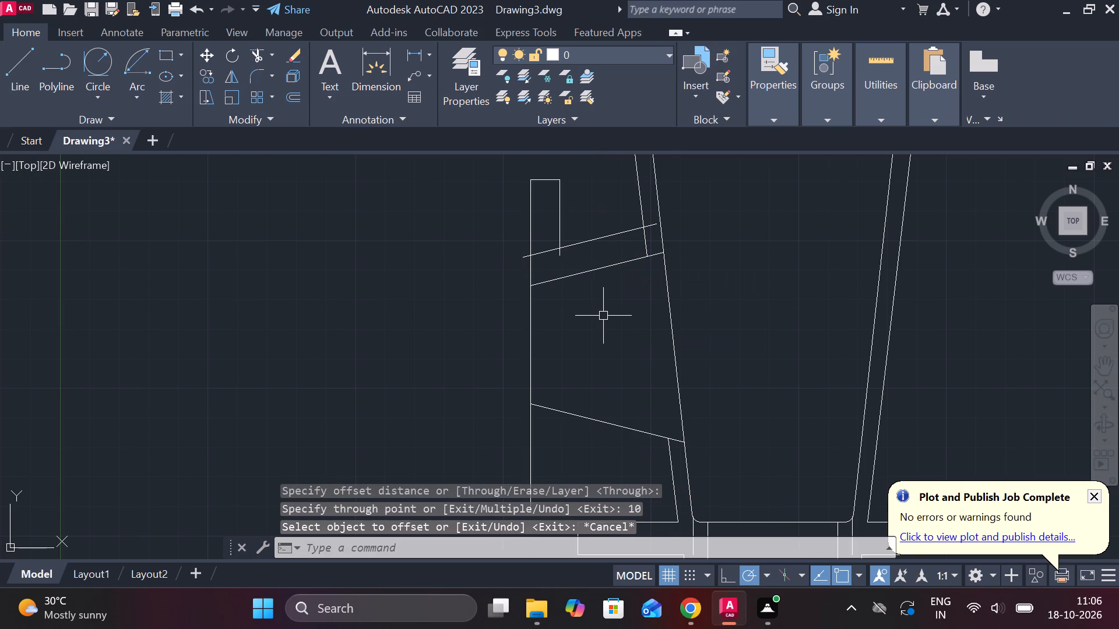
# Trim the outer left wall between the two upper sloped lines and cut the offset line back to the flange's inner vertical line.
pyautogui.write('TR')
pyautogui.press('space')
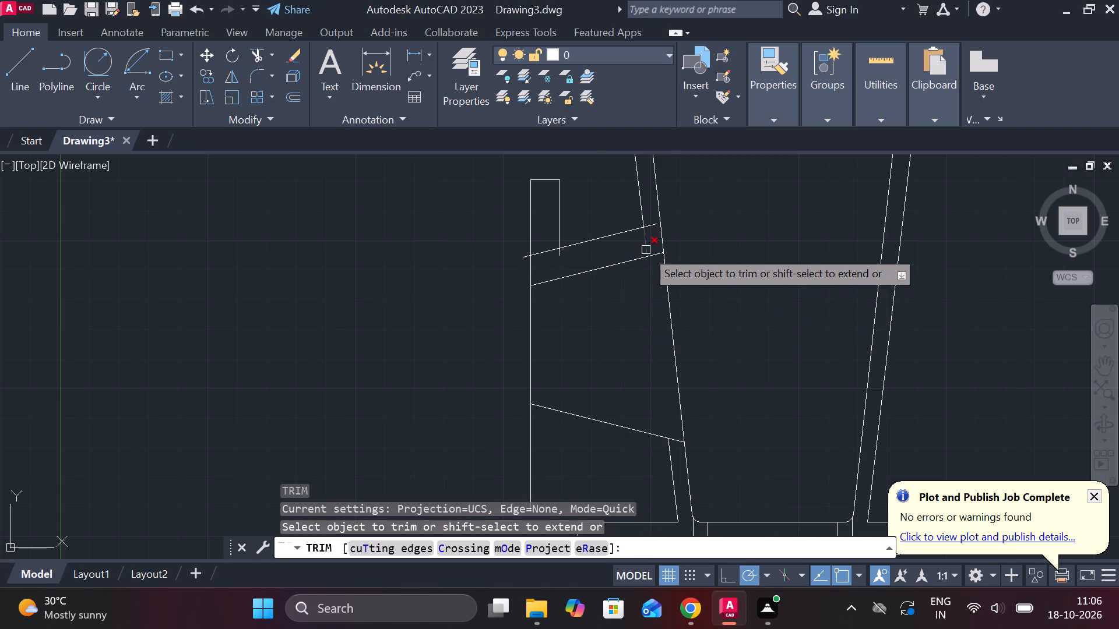
pyautogui.click(646, 250)
pyautogui.click(539, 255)
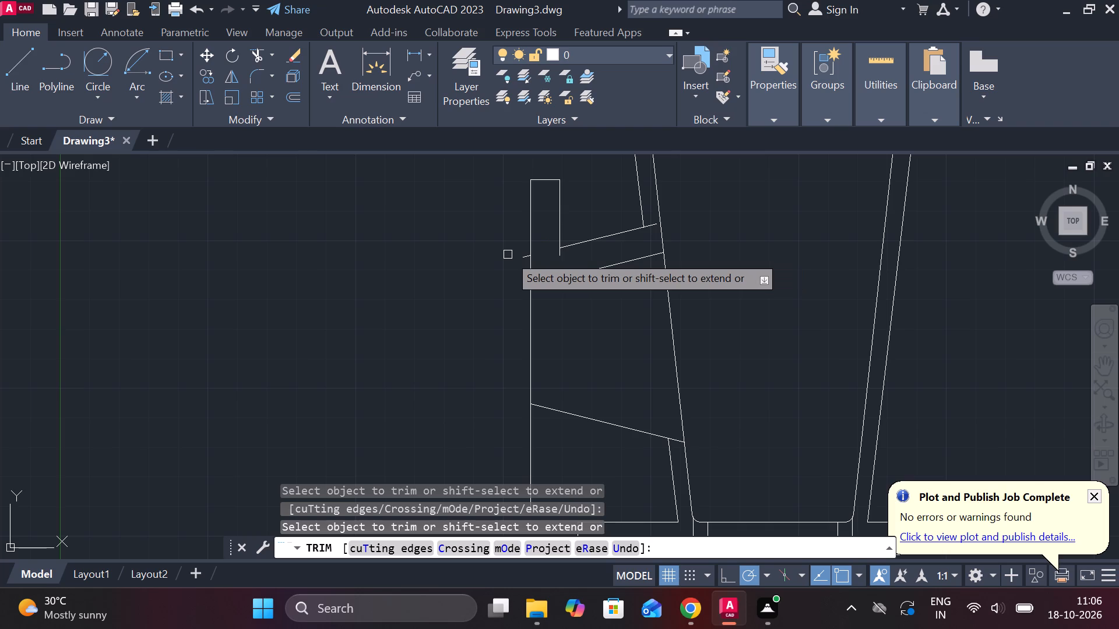
pyautogui.click(522, 255)
pyautogui.press('Escape')
# Trim the excess of the branch flange's inner vertical line below the offset sloped line.
pyautogui.scroll(2, 568, 260)
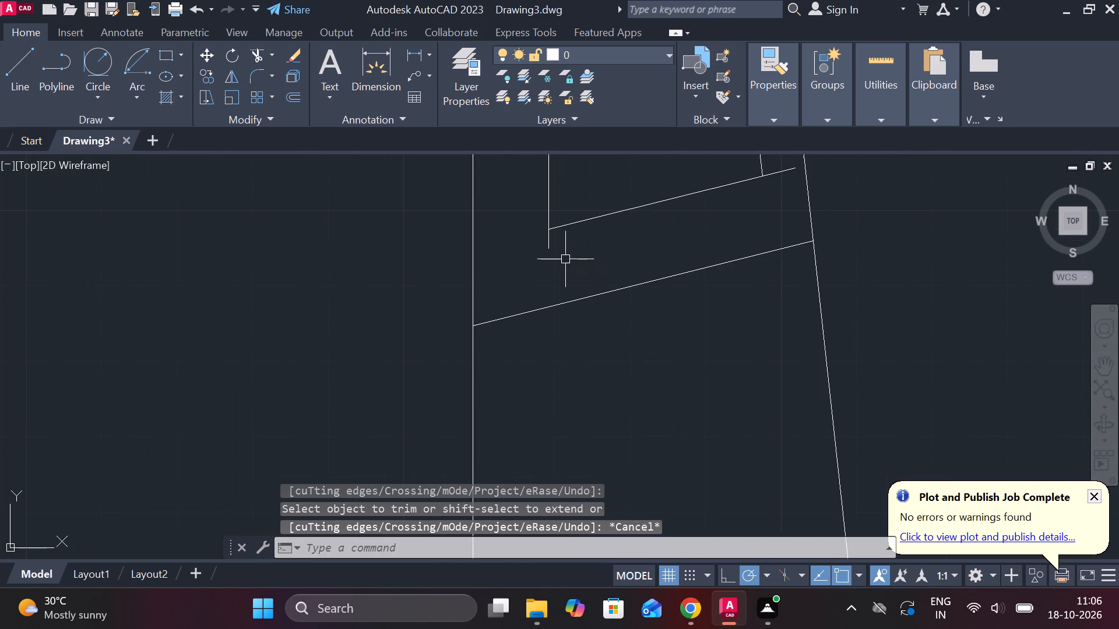
pyautogui.press('space')
pyautogui.click(544, 246)
pyautogui.press('Escape')
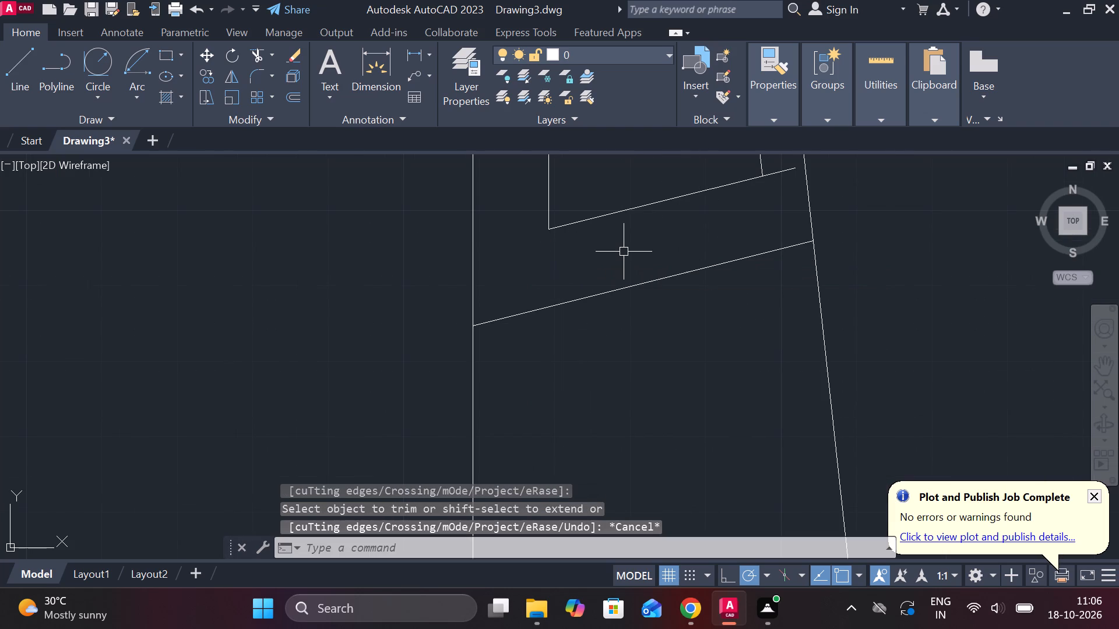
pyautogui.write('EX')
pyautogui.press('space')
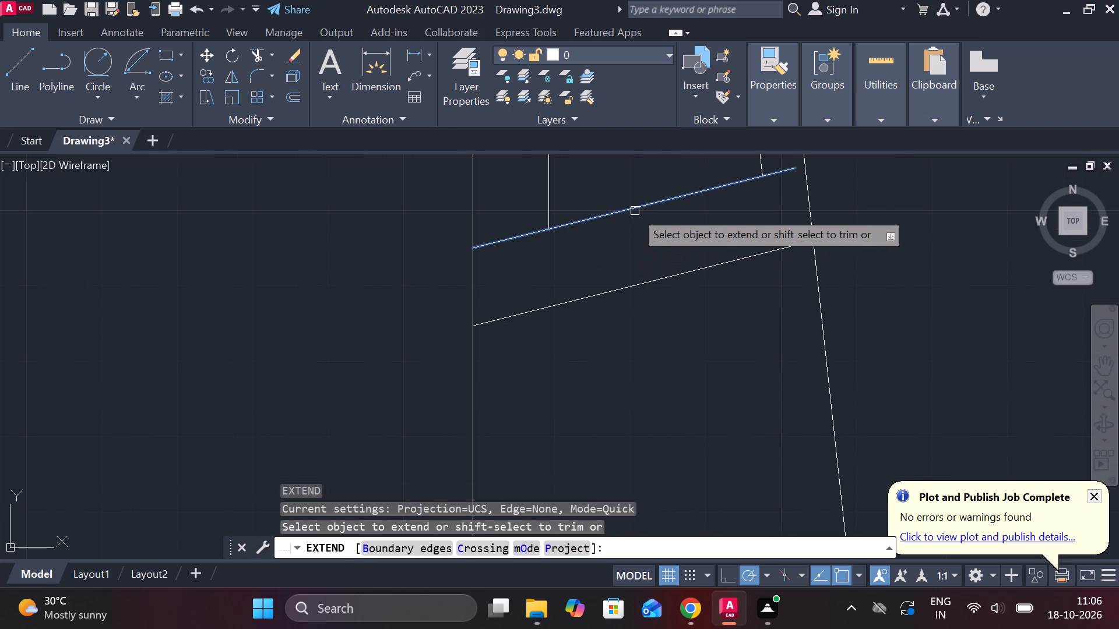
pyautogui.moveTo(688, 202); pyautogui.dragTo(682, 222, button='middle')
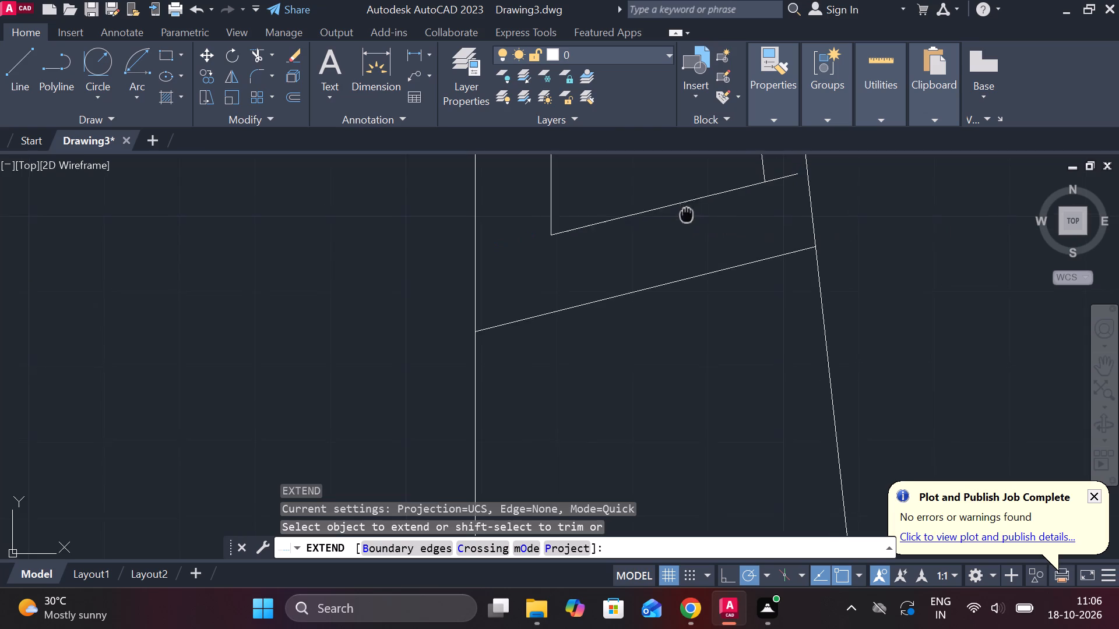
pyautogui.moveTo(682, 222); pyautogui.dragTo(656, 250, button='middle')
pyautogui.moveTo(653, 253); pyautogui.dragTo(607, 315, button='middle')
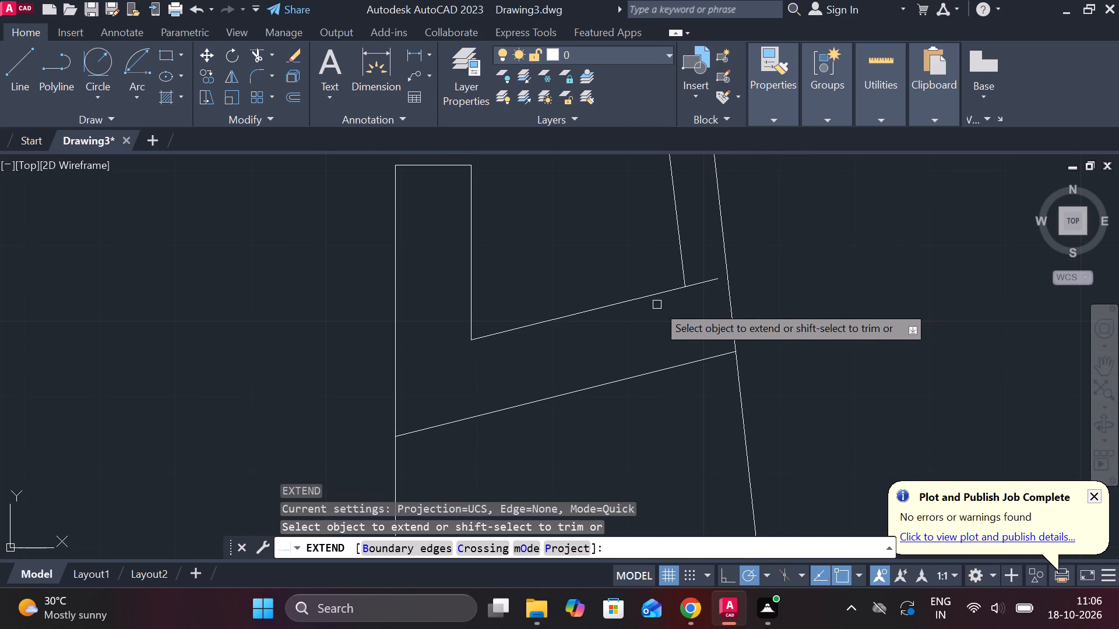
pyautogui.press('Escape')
# Trim the end of the branch's upper offset sloped line that projects past the body's outer left wall.
pyautogui.write('TR')
pyautogui.press('space')
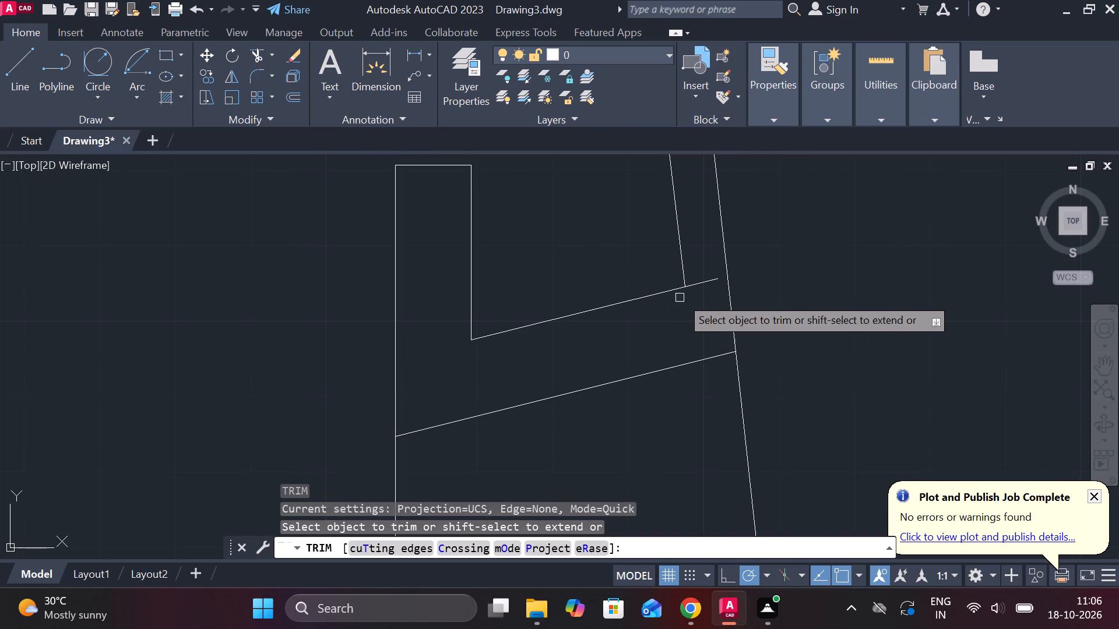
pyautogui.click(702, 284)
pyautogui.scroll(-3, 702, 284)
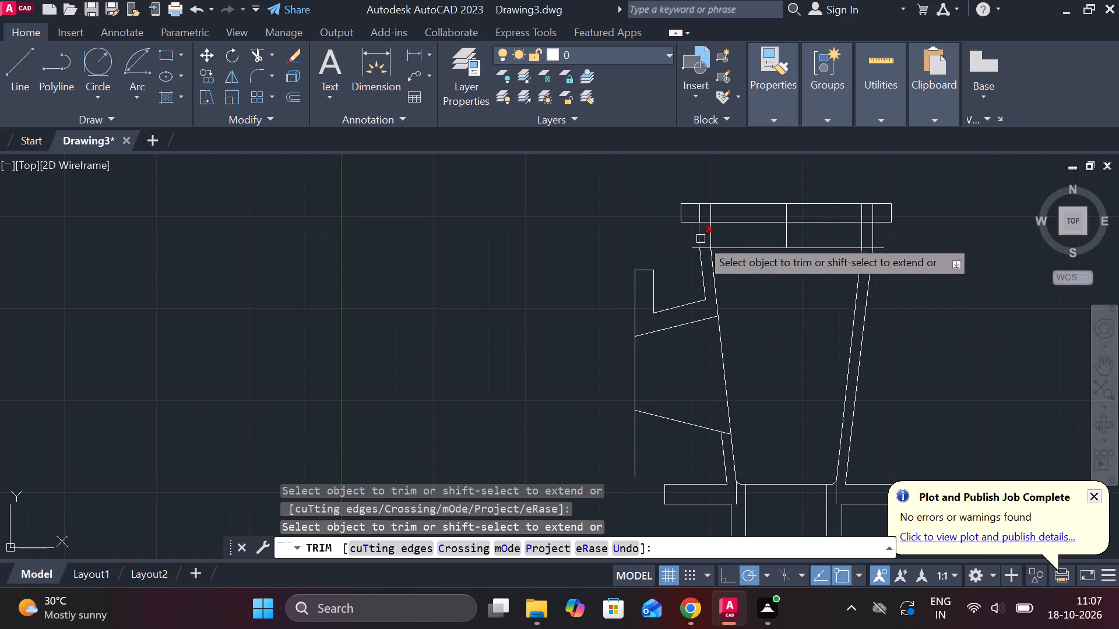
pyautogui.scroll(-1, 738, 319)
pyautogui.moveTo(761, 327); pyautogui.dragTo(756, 327, button='middle')
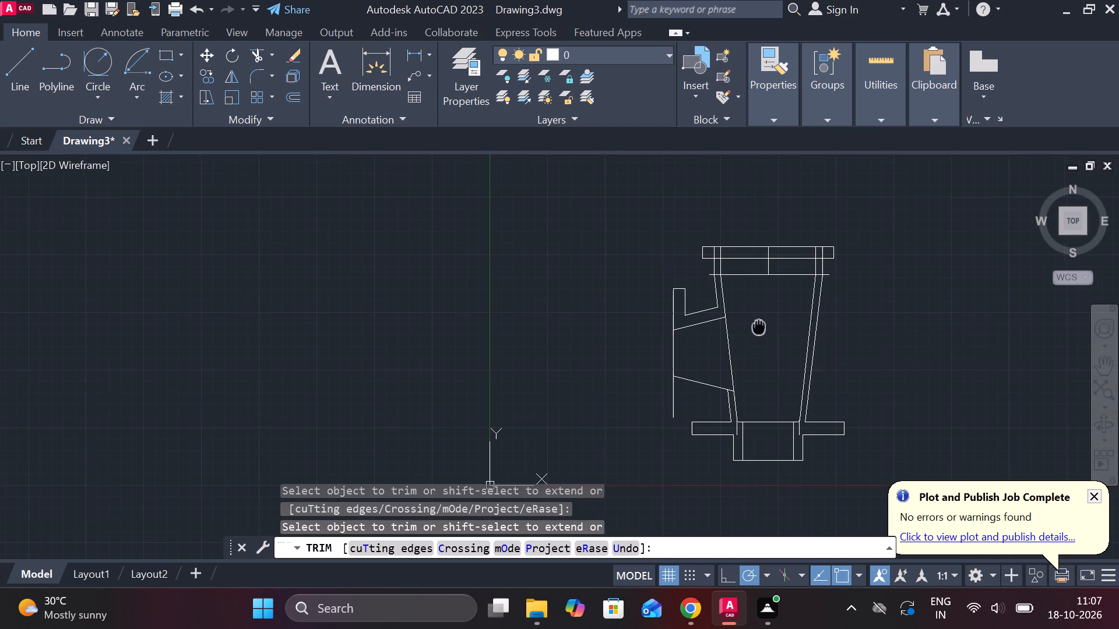
pyautogui.moveTo(756, 327); pyautogui.dragTo(709, 277, button='middle')
pyautogui.scroll(1, 684, 314)
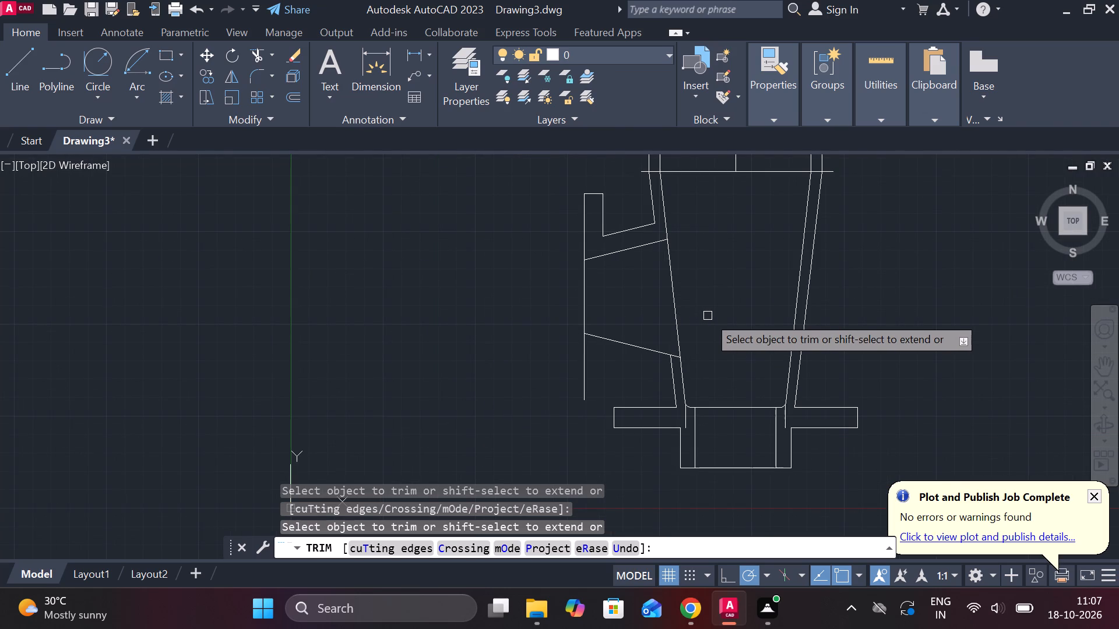
pyautogui.press('Escape')
# Offset the branch's lower sloped line by 10 to its lower side.
pyautogui.click(629, 346)
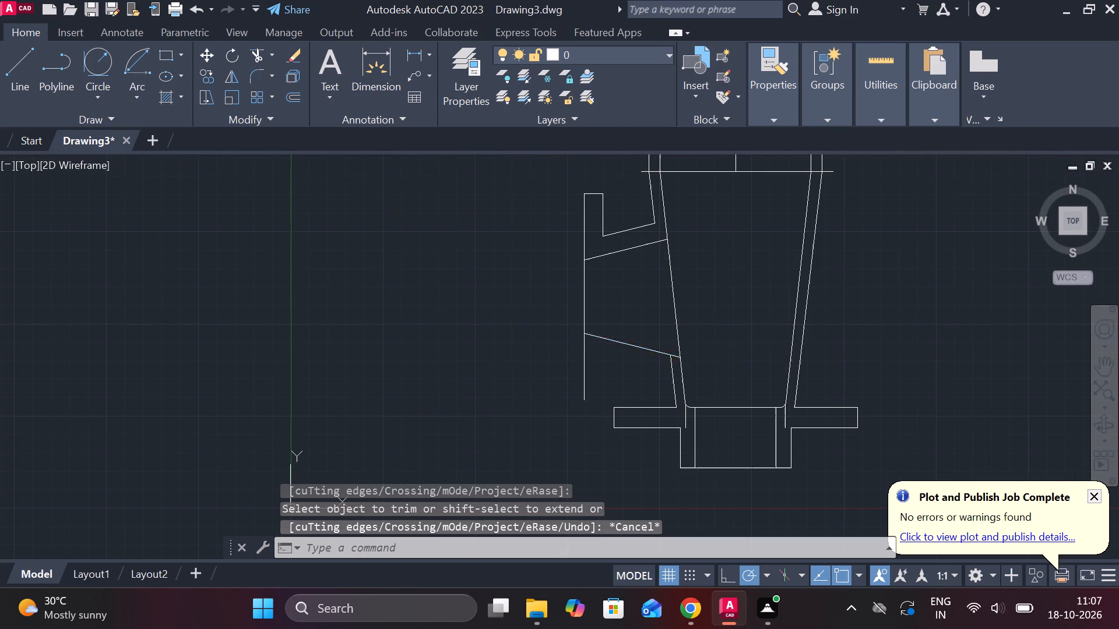
pyautogui.press('o')
pyautogui.press('Return')
pyautogui.press('Return')
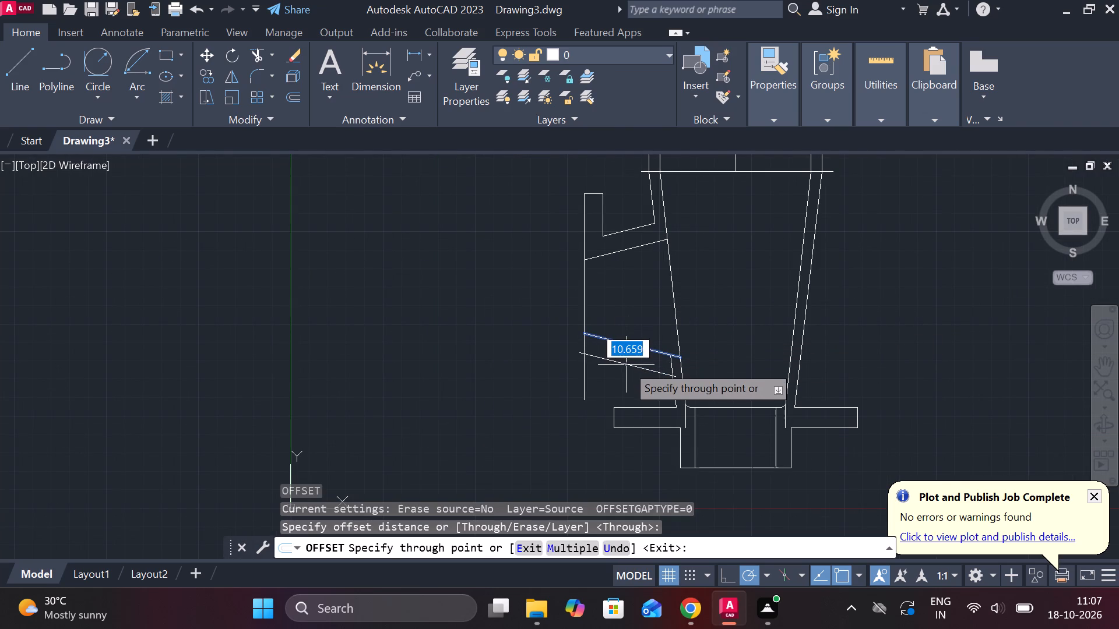
pyautogui.write('10')
pyautogui.press('Return')
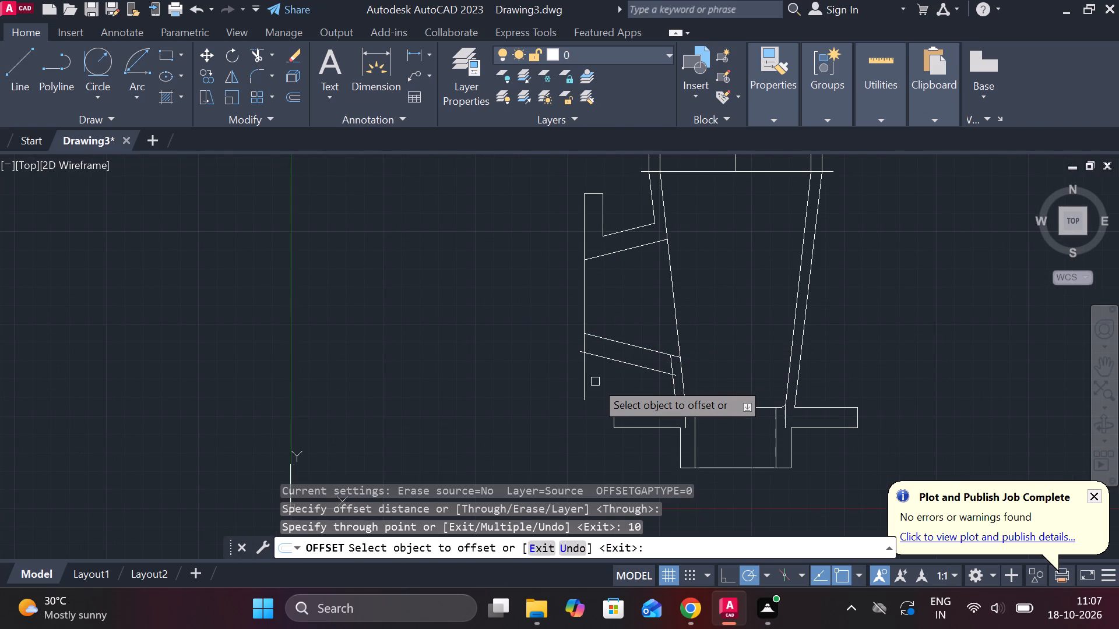
pyautogui.scroll(1, 595, 381)
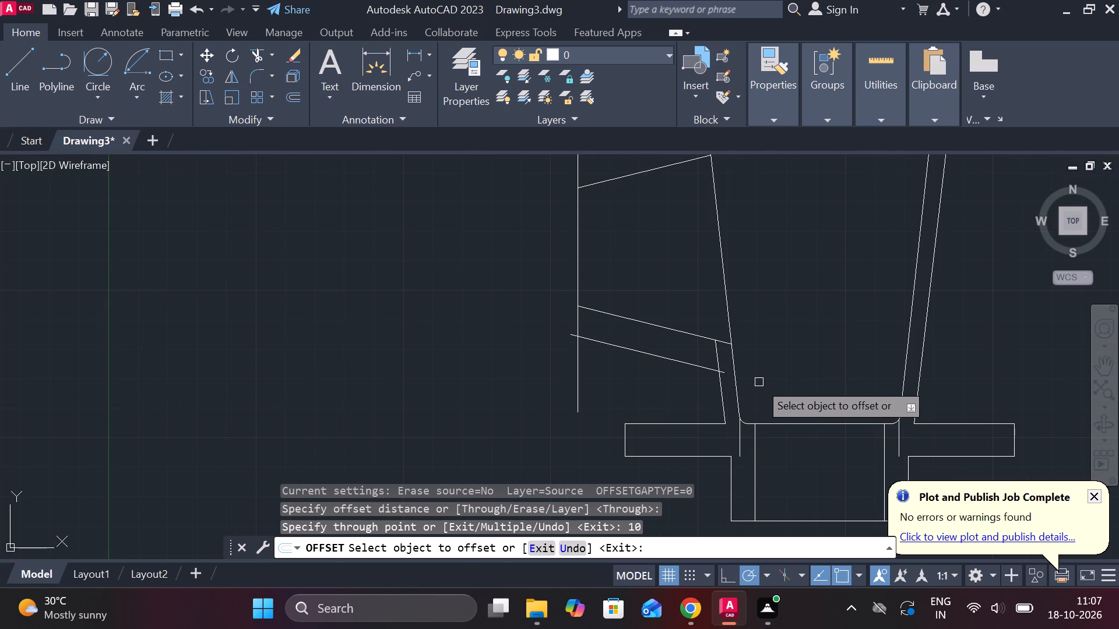
pyautogui.press('Escape')
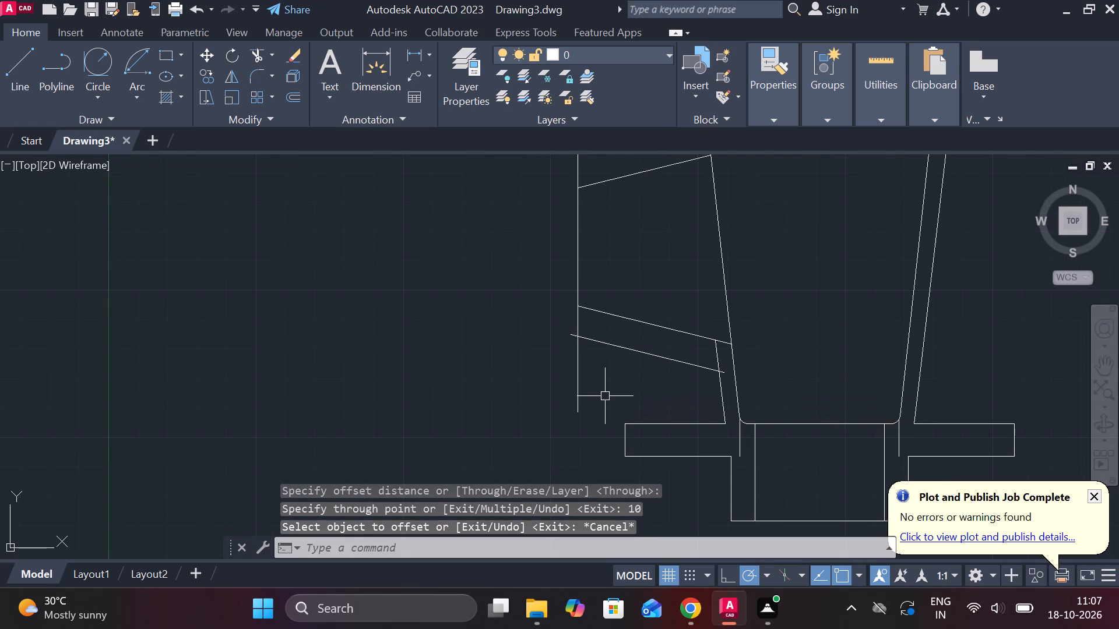
# From the branch flange's bottom end, draw a 10 long horizontal line toward the body and a vertical line up past the lower offset slope.
pyautogui.press('l')
pyautogui.press('Return')
pyautogui.click(578, 405)
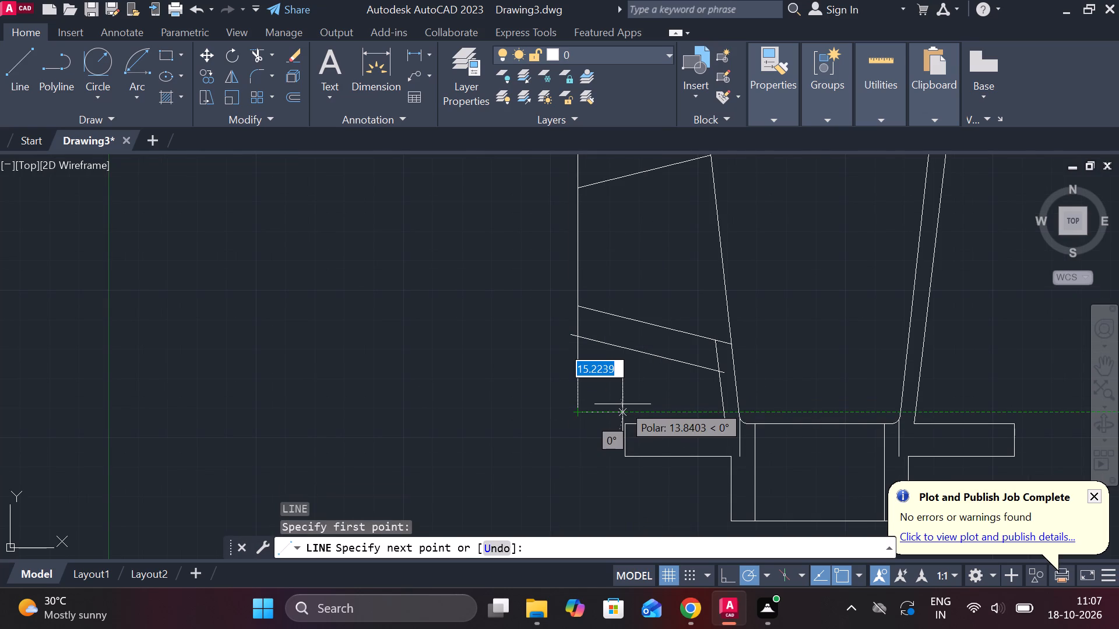
pyautogui.write('10')
pyautogui.press('Return')
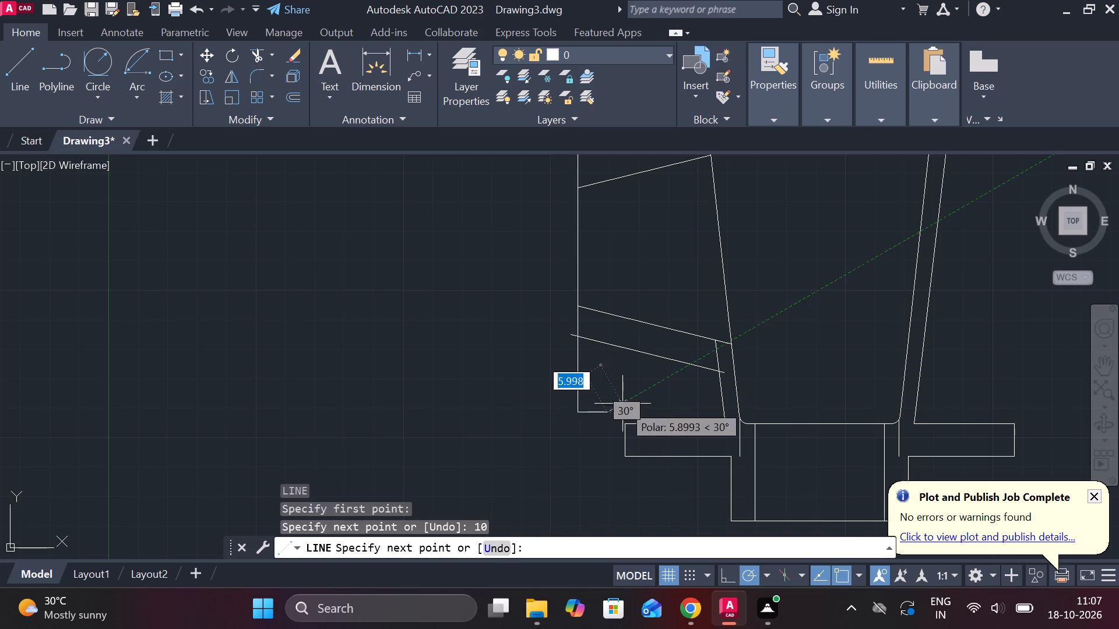
pyautogui.scroll(3, 606, 334)
pyautogui.click(606, 334)
pyautogui.press('Escape')
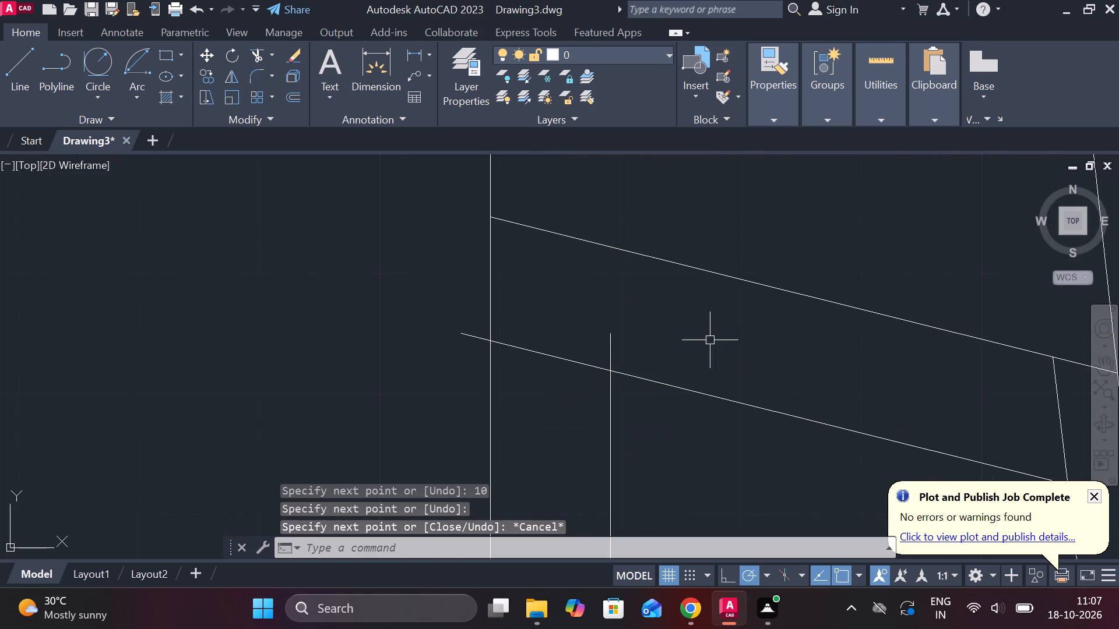
# Trim the new flange vertical above the lower offset slope and cut that slope back to the vertical.
pyautogui.write('TR')
pyautogui.press('space')
pyautogui.click(613, 347)
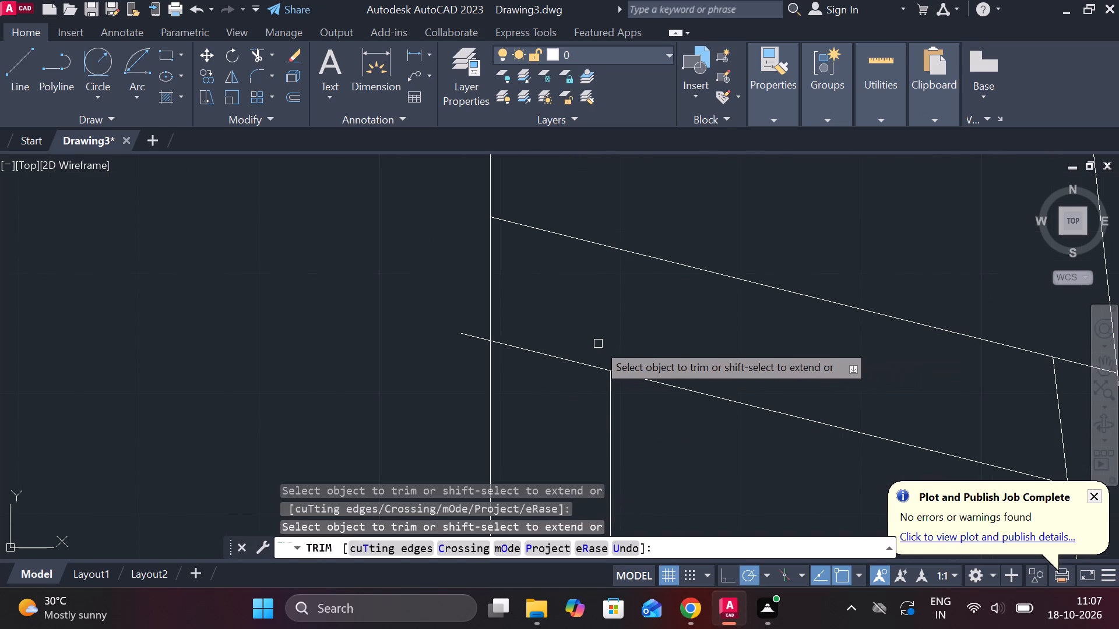
pyautogui.click(570, 359)
pyautogui.click(469, 338)
# Trim the lower offset slope's end past the outer left wall and the wall segment between the two lower sloped lines.
pyautogui.scroll(-1, 453, 335)
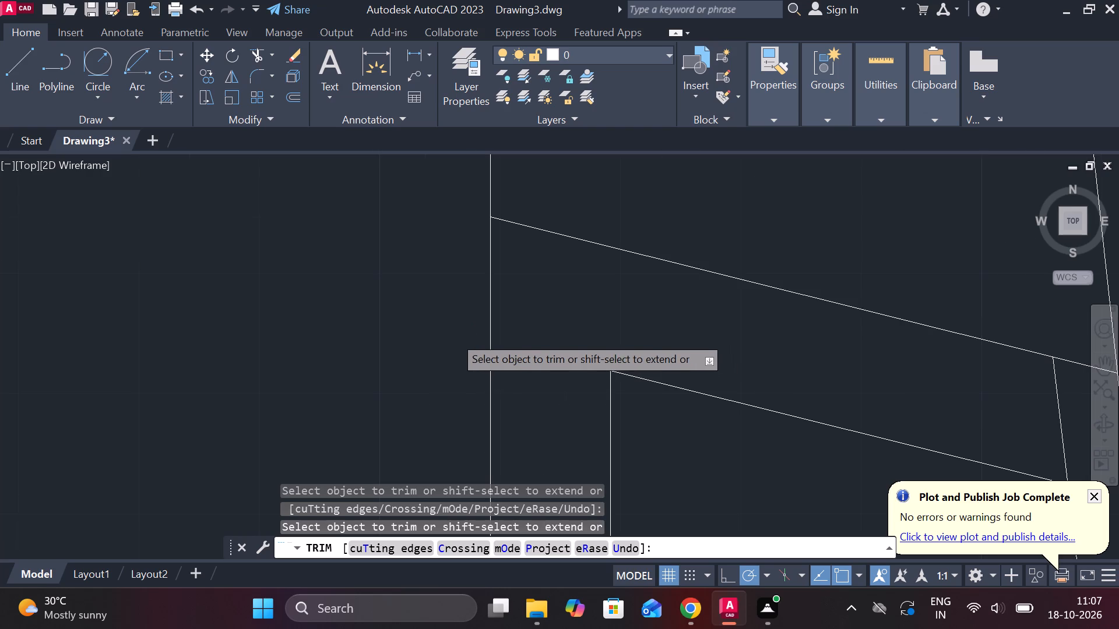
pyautogui.scroll(-1, 453, 335)
pyautogui.scroll(2, 681, 395)
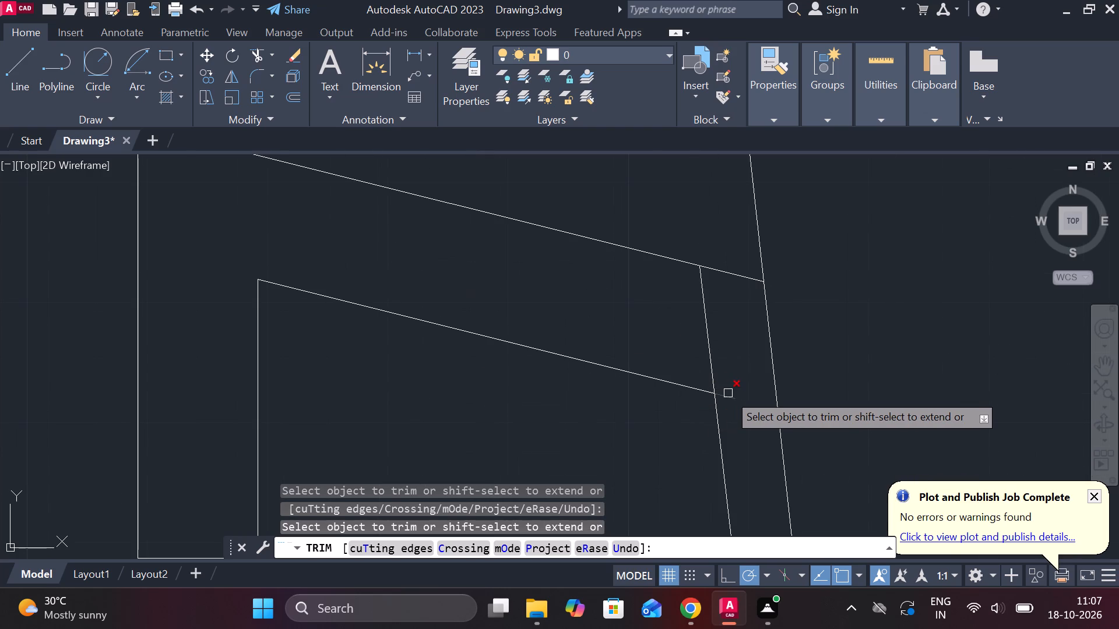
pyautogui.click(728, 393)
pyautogui.click(707, 347)
pyautogui.scroll(-3, 704, 343)
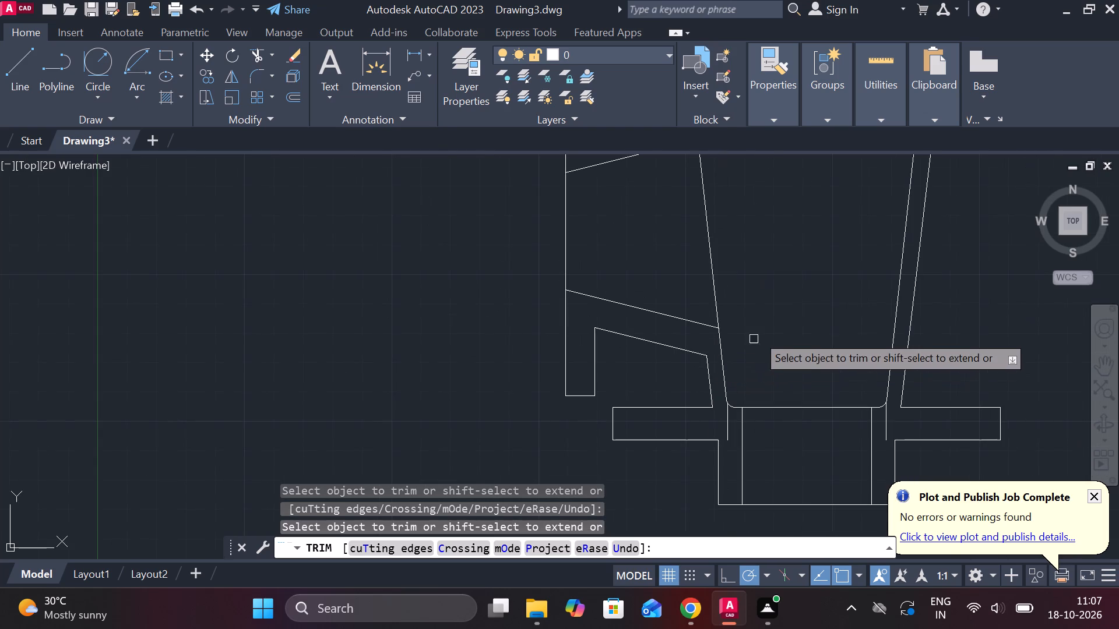
pyautogui.scroll(-1, 760, 324)
pyautogui.moveTo(553, 330); pyautogui.dragTo(505, 354, button='middle')
pyautogui.moveTo(504, 354); pyautogui.dragTo(458, 398, button='middle')
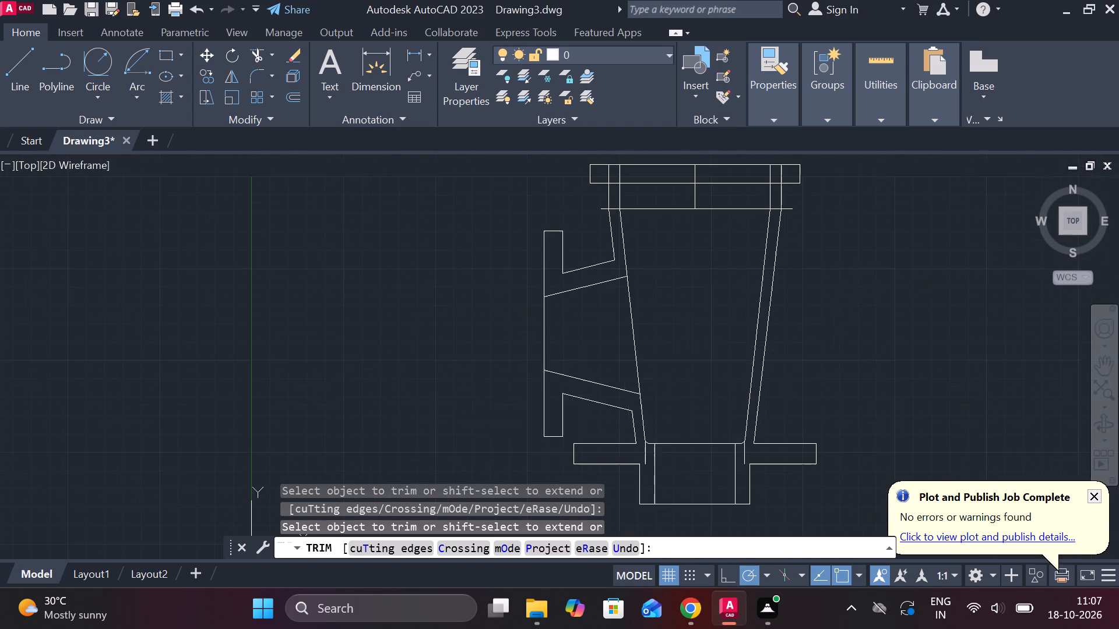
pyautogui.moveTo(684, 258); pyautogui.dragTo(661, 358, button='middle')
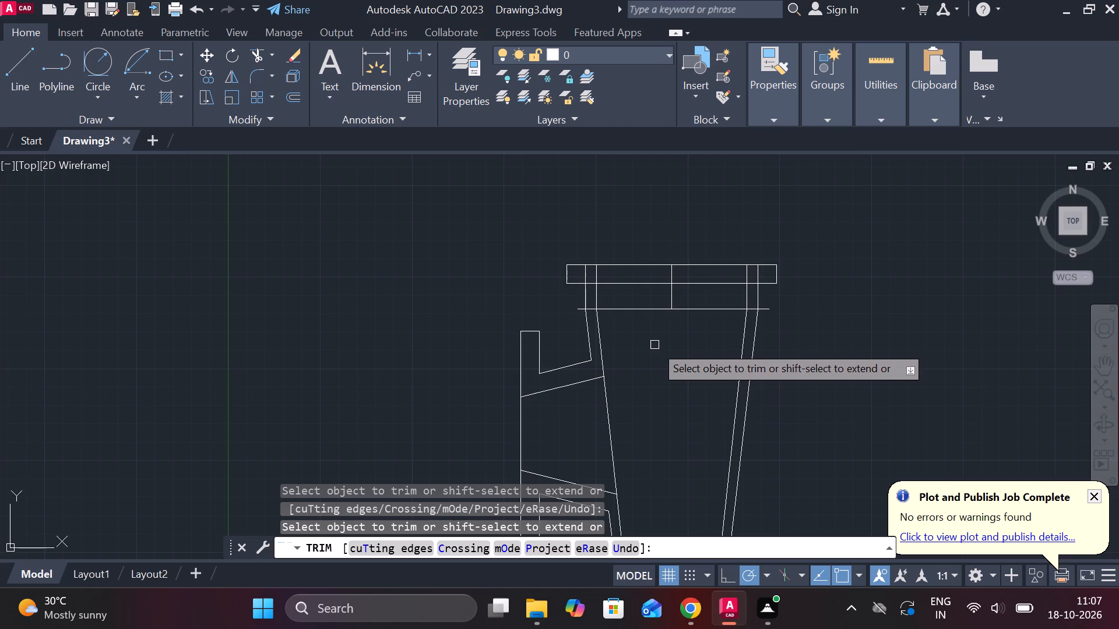
pyautogui.scroll(1, 650, 349)
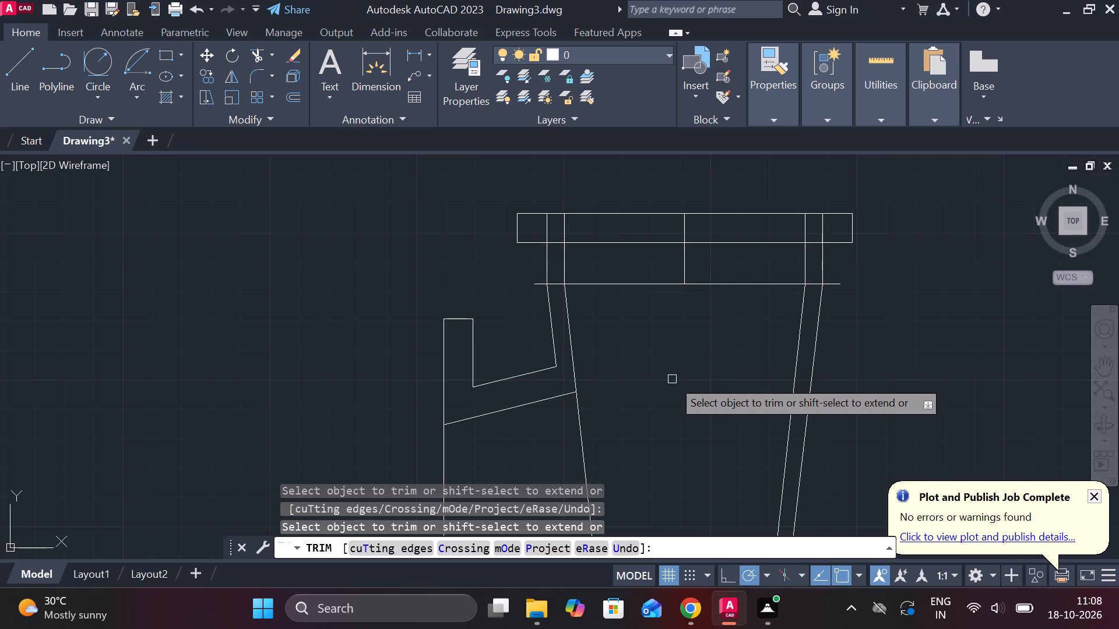
pyautogui.press('Escape')
# Trim the top block's lower horizontal line back to the body's inner walls on both sides.
pyautogui.scroll(1, 632, 316)
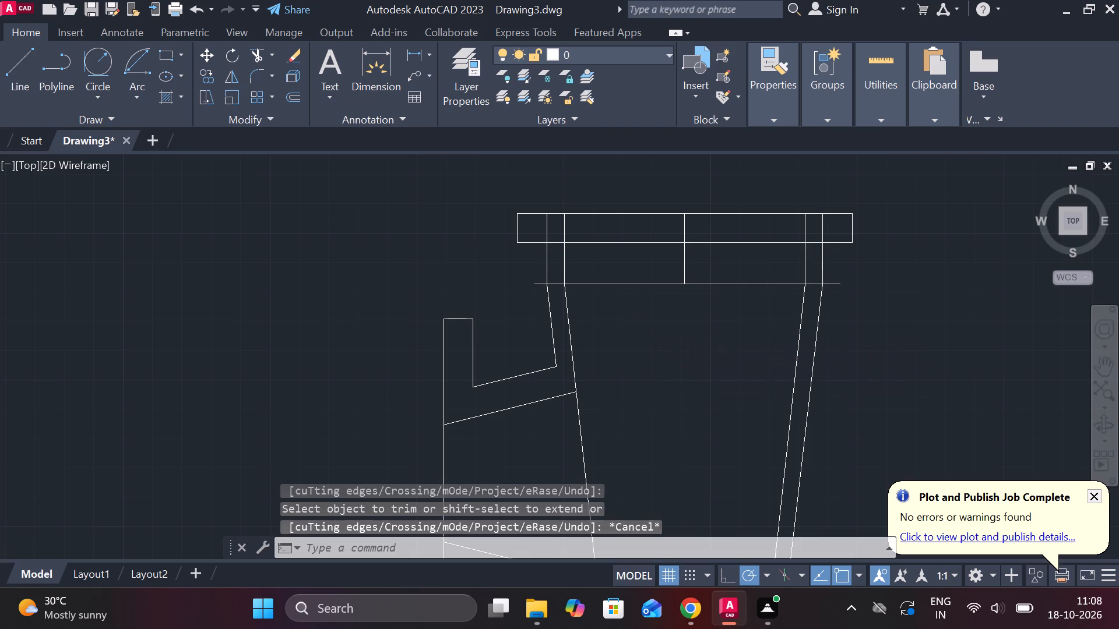
pyautogui.write('TR')
pyautogui.press('space')
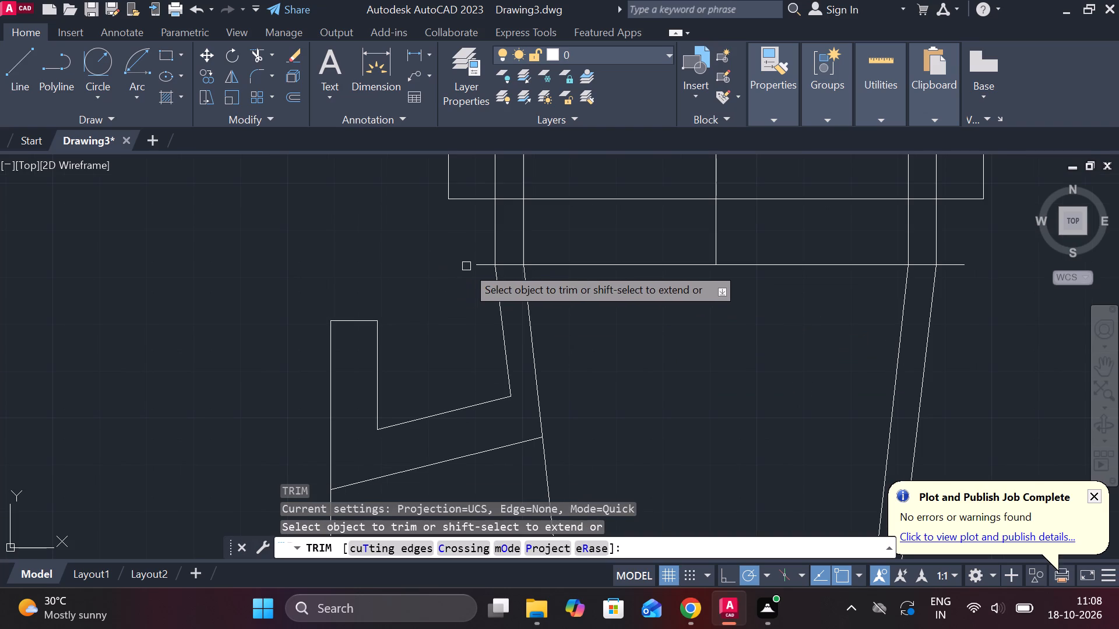
pyautogui.click(473, 266)
pyautogui.click(510, 265)
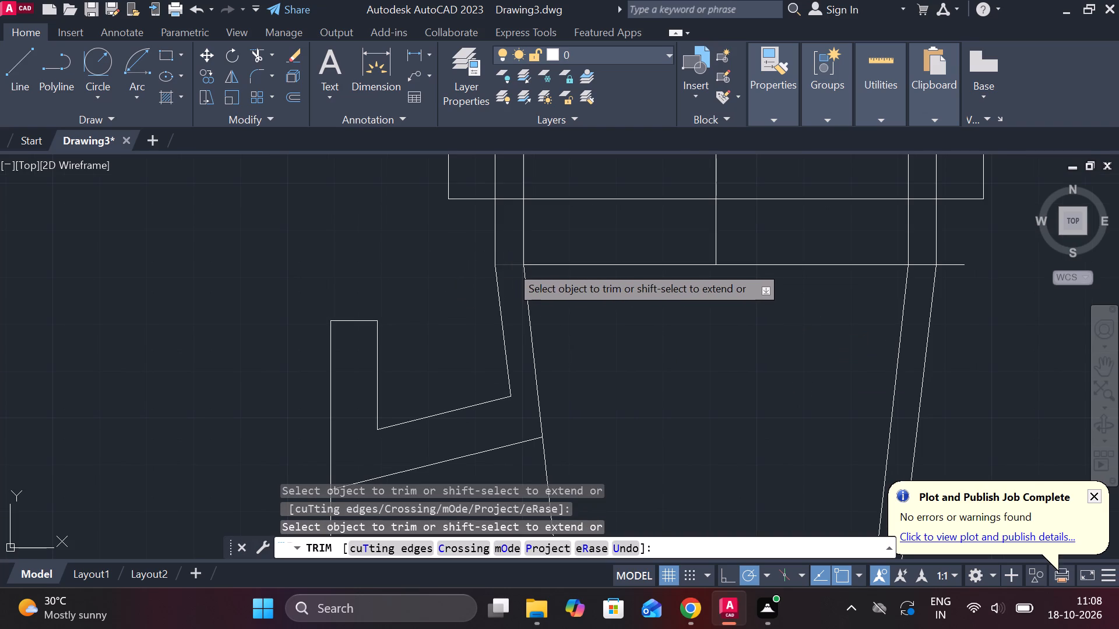
pyautogui.click(961, 264)
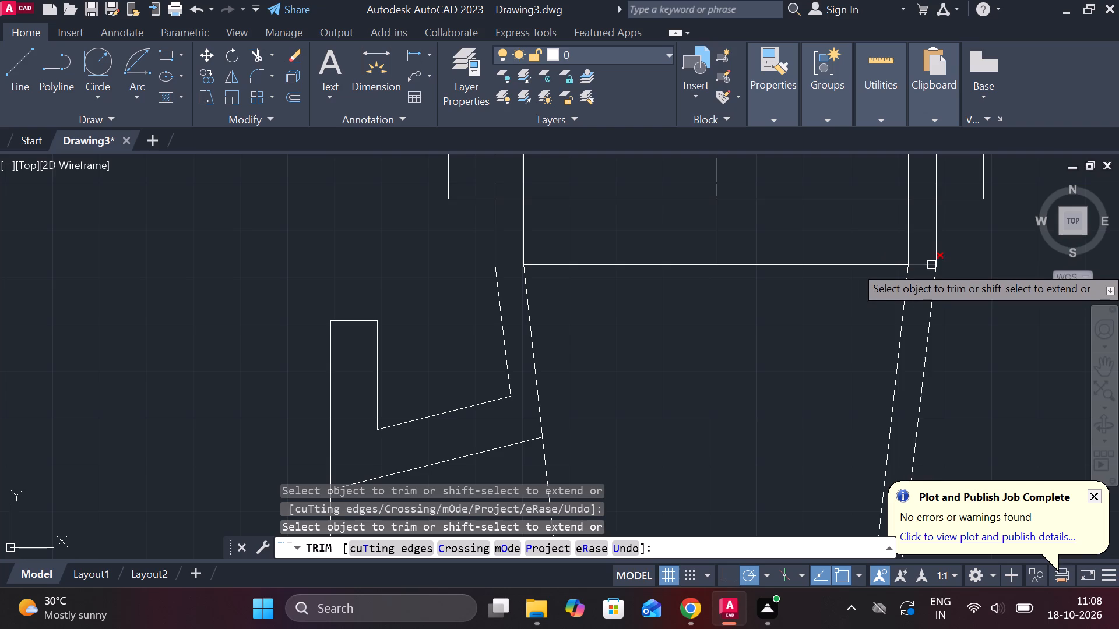
pyautogui.click(925, 265)
# Trim the outer wall verticals inside the top flange on both sides.
pyautogui.scroll(-1, 923, 270)
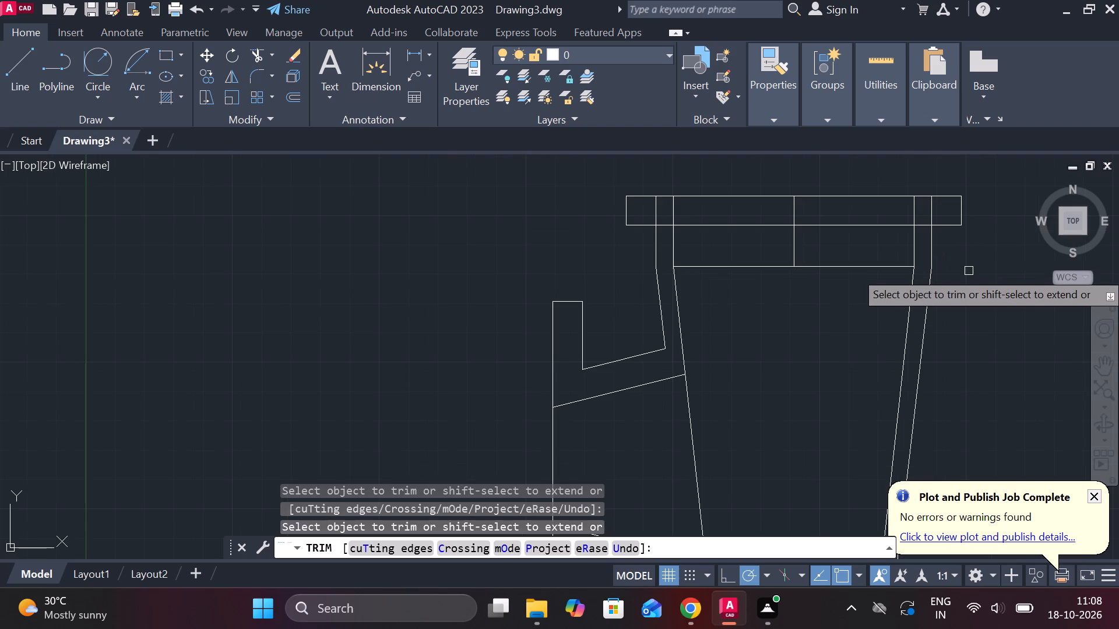
pyautogui.click(652, 216)
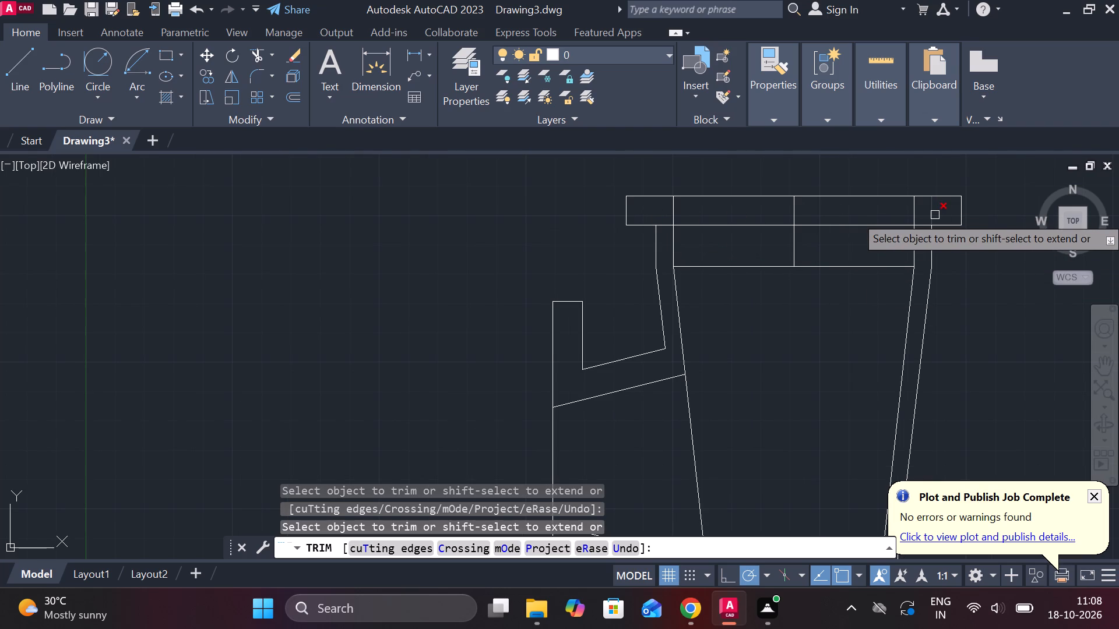
pyautogui.click(935, 215)
pyautogui.moveTo(982, 273); pyautogui.dragTo(937, 273, button='middle')
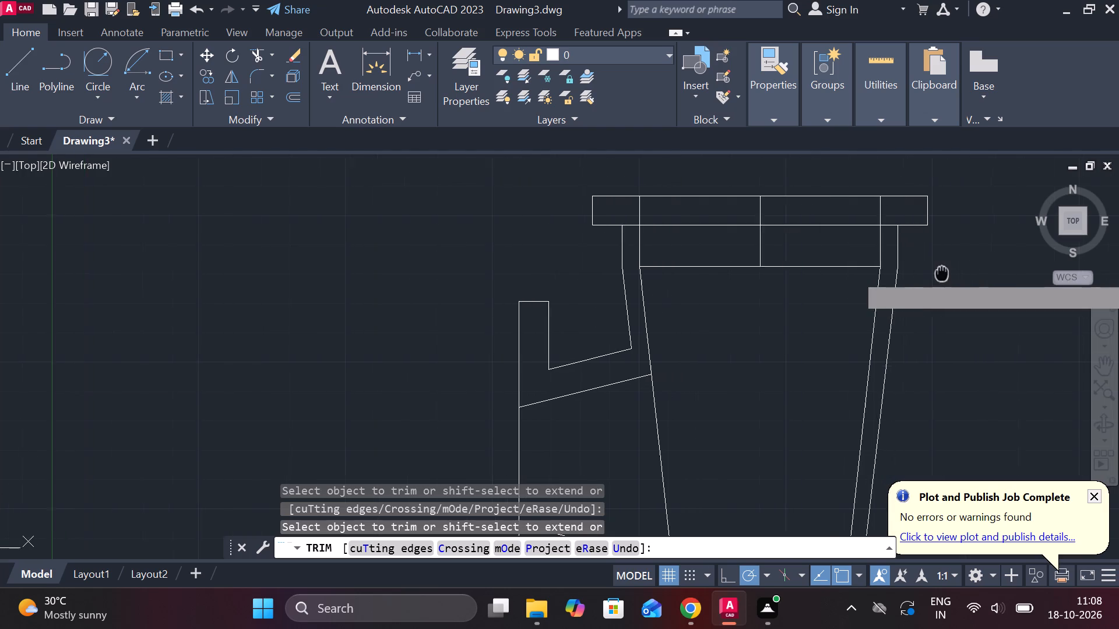
pyautogui.moveTo(937, 273); pyautogui.dragTo(933, 273, button='middle')
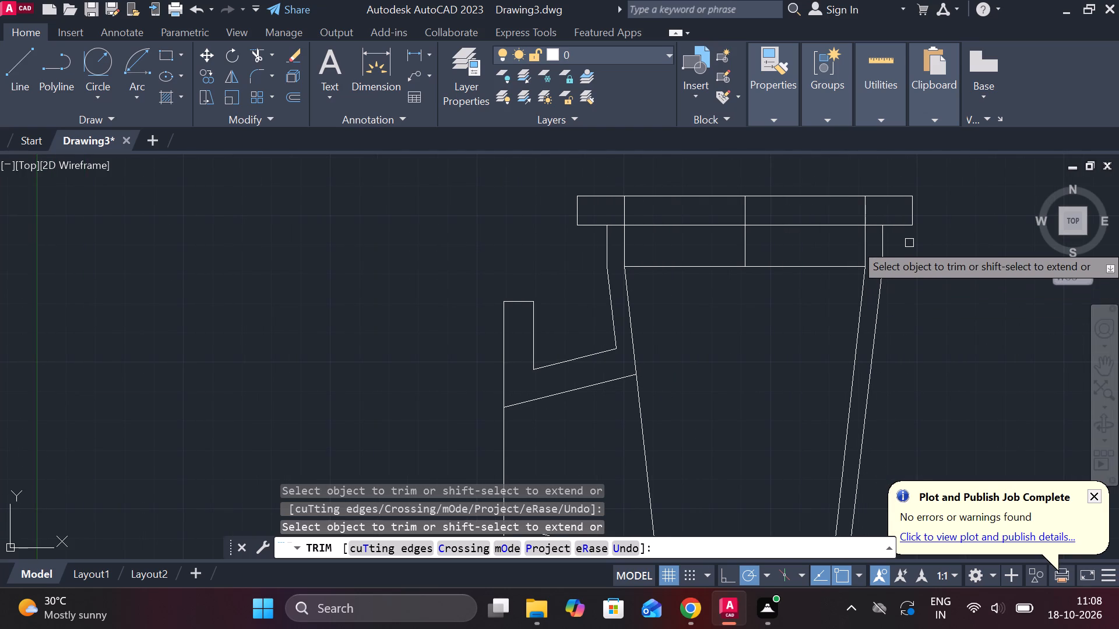
pyautogui.scroll(-2, 909, 243)
pyautogui.moveTo(922, 306); pyautogui.dragTo(879, 303, button='middle')
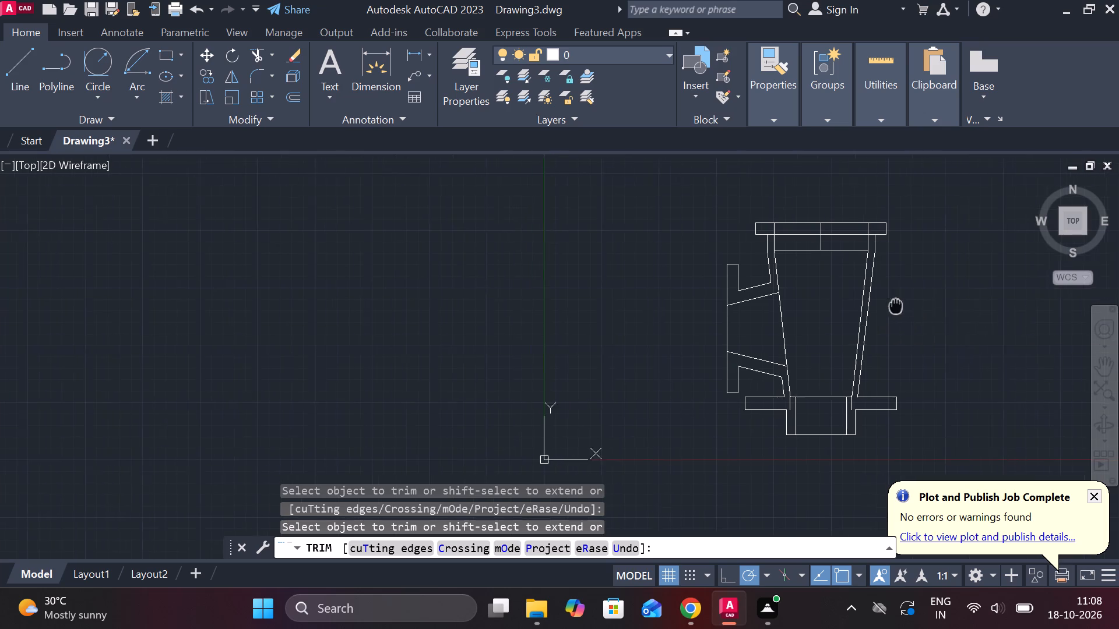
pyautogui.moveTo(879, 303); pyautogui.dragTo(759, 226, button='middle')
pyautogui.press('Escape')
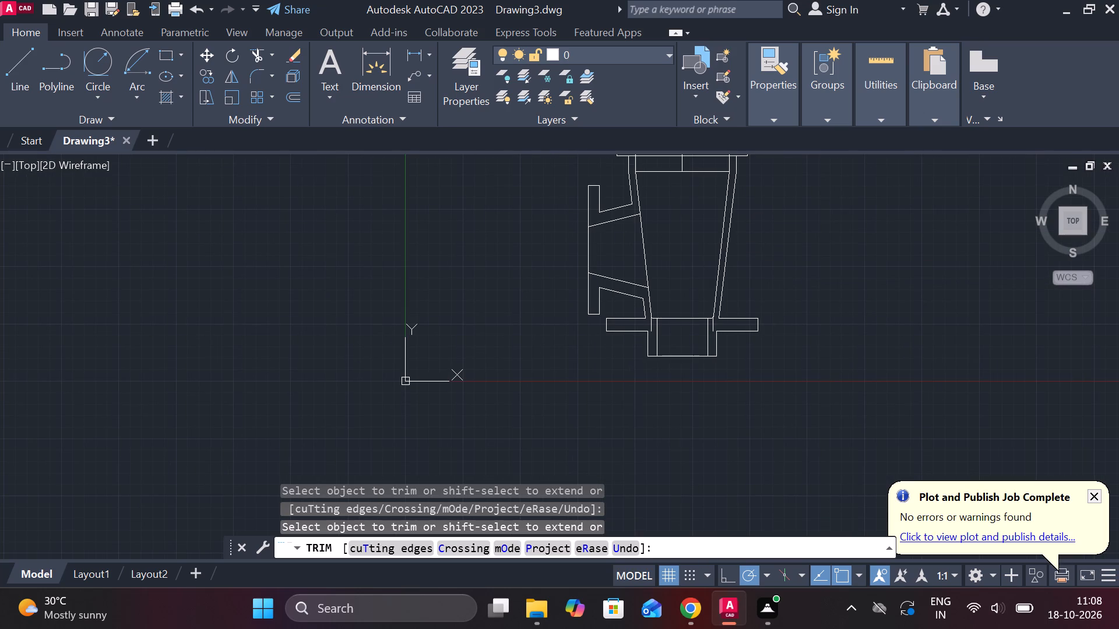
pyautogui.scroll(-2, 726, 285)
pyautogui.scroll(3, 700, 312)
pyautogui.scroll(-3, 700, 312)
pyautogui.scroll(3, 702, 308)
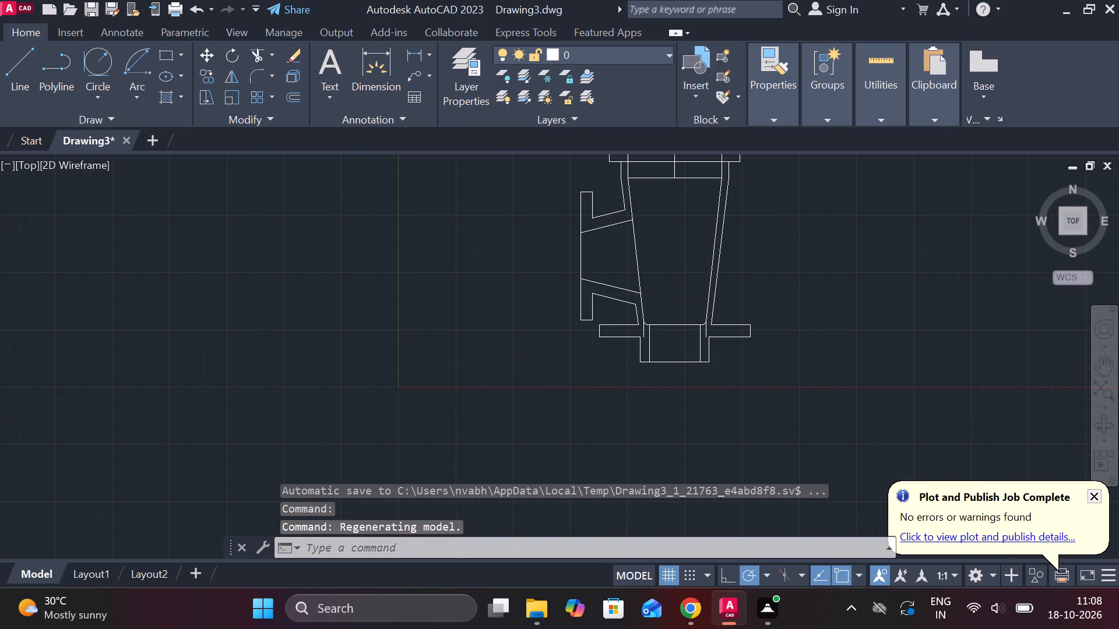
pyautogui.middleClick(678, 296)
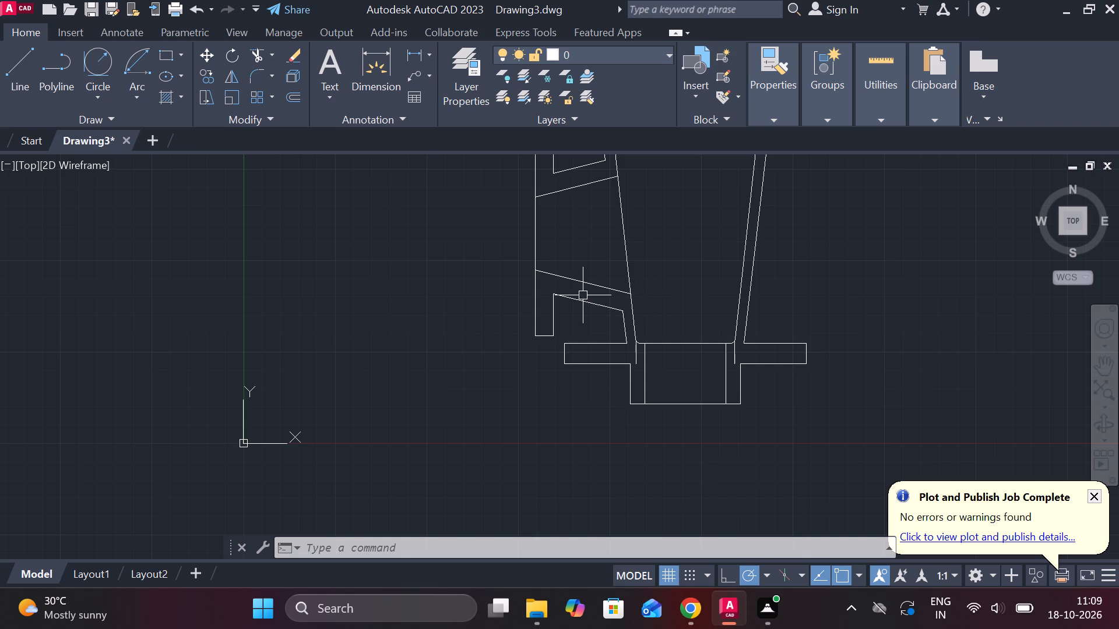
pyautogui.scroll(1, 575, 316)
# Fillet the inner bottom corner of the side branch's flange with a radius of 5.
pyautogui.write('F R')
pyautogui.press('space')
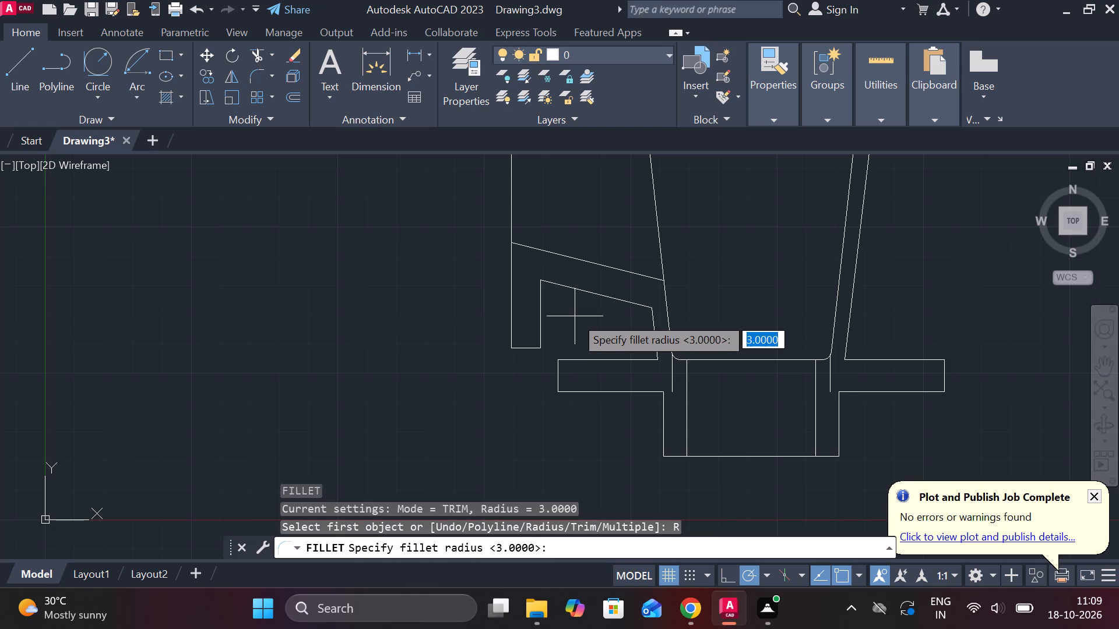
pyautogui.write('5')
pyautogui.press('space')
pyautogui.scroll(1, 537, 335)
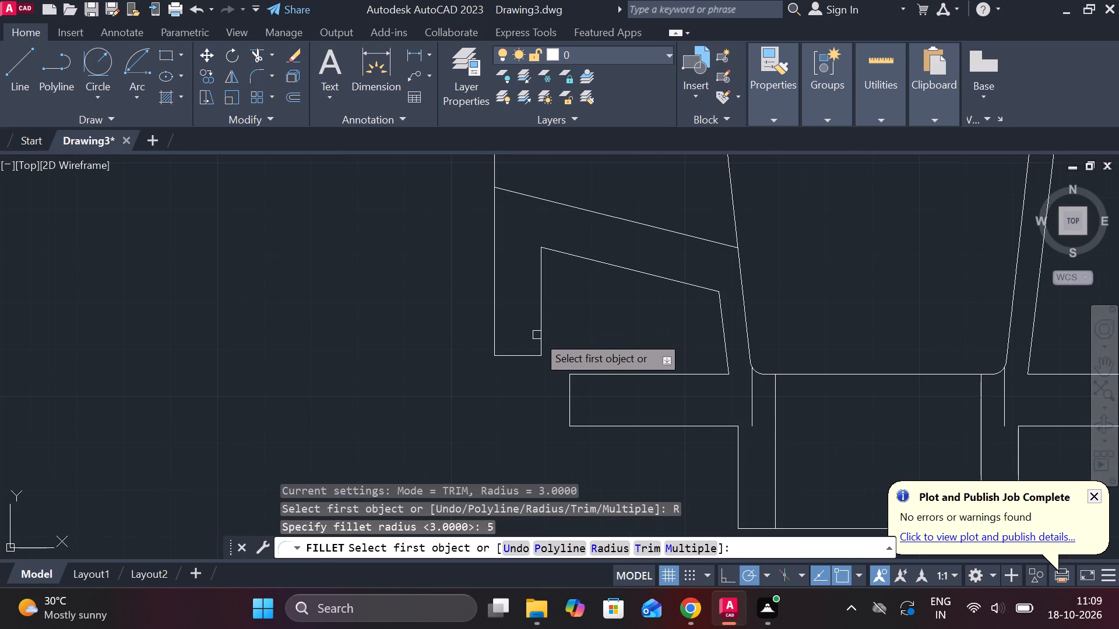
pyautogui.moveTo(541, 320); pyautogui.dragTo(564, 300, button='middle')
pyautogui.click(564, 299)
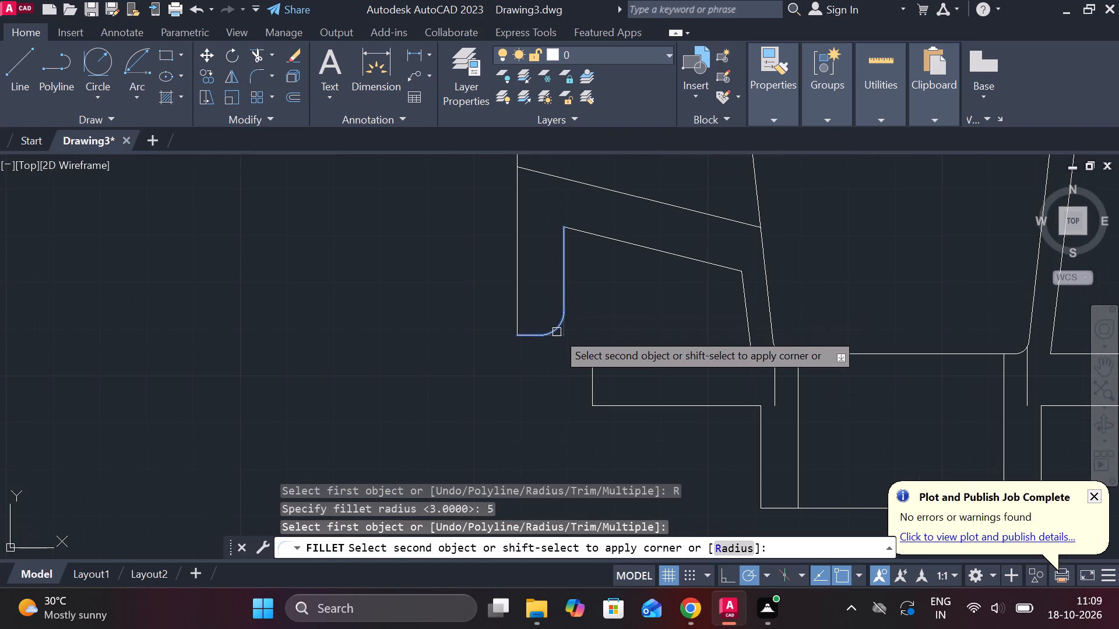
pyautogui.click(557, 332)
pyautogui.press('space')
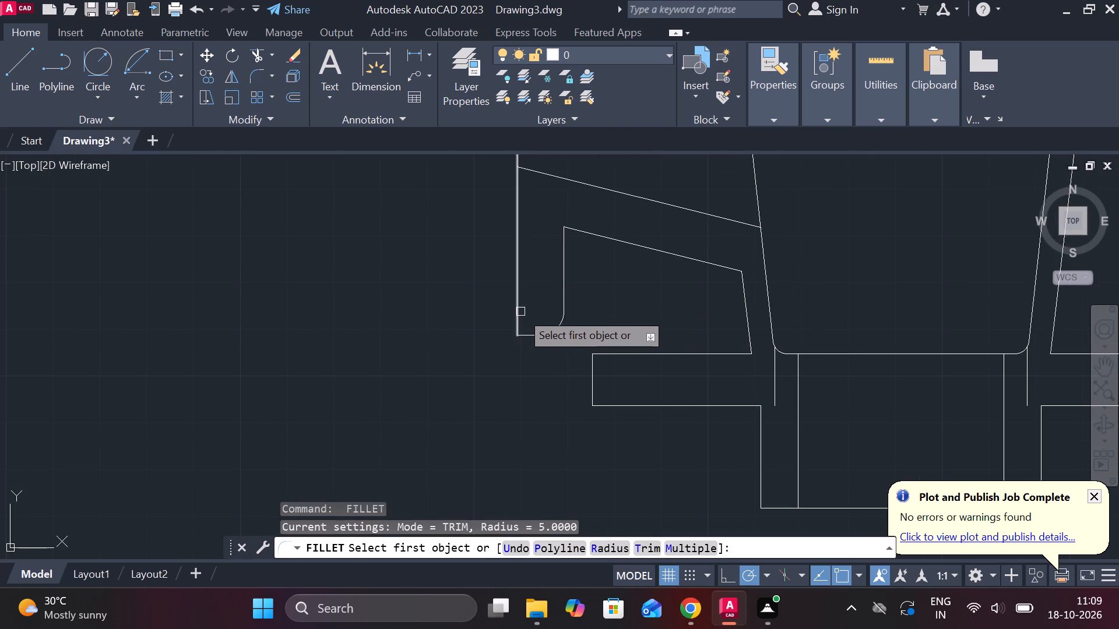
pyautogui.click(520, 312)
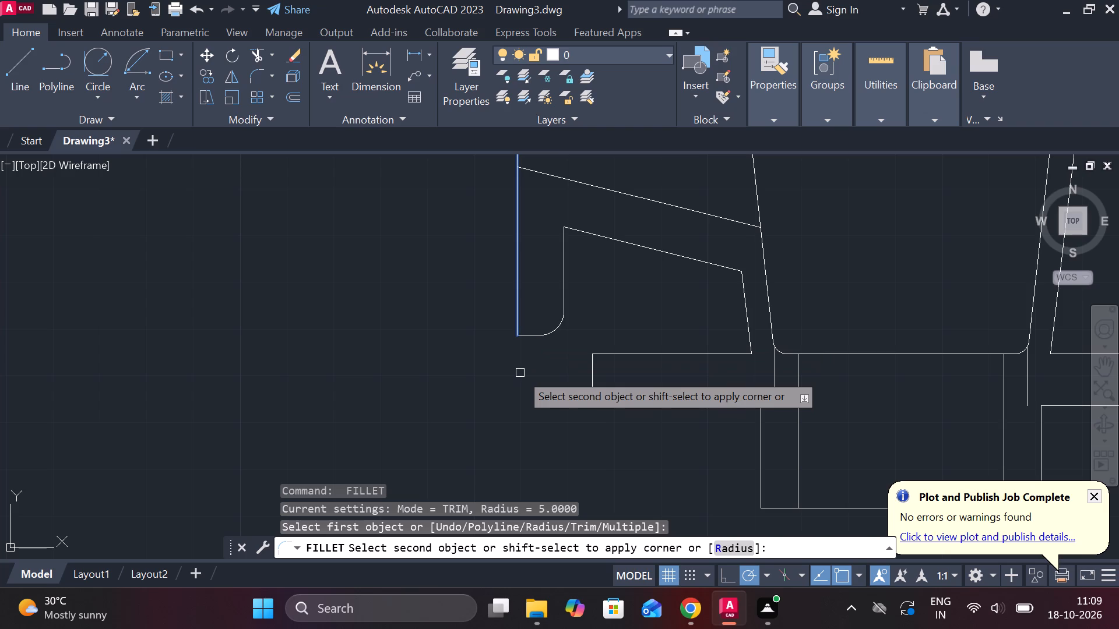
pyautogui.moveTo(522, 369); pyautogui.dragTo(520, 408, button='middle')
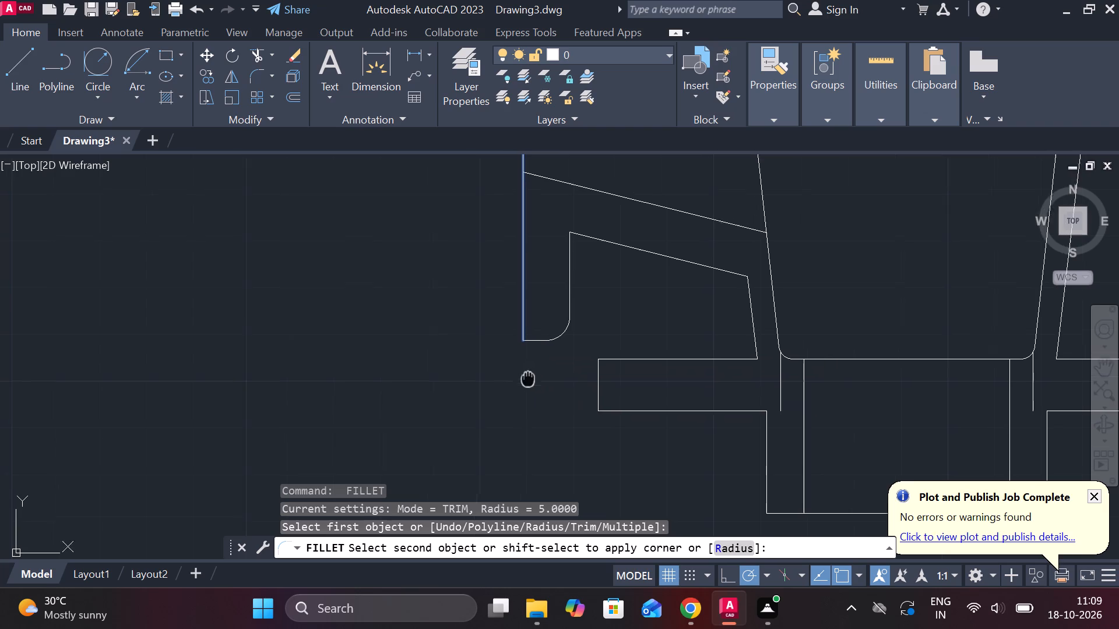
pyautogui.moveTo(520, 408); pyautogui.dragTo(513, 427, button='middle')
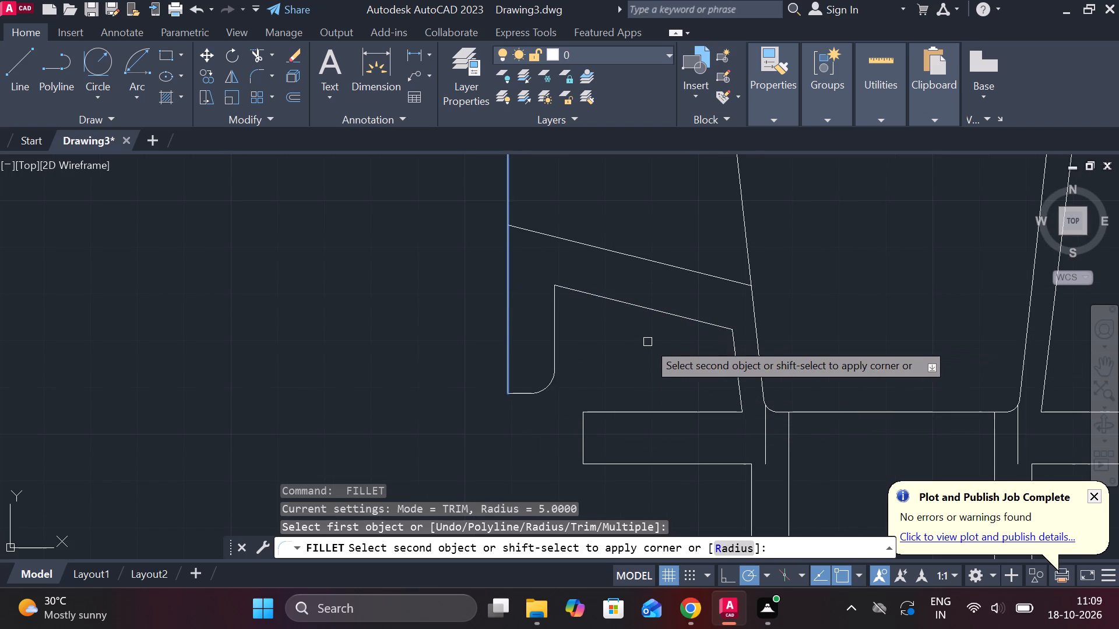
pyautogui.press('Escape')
# Fillet the lower recess with radius 5 where the slope meets the outer left wall, the wall meets the plate, and the slope meets the flange.
pyautogui.write('F R')
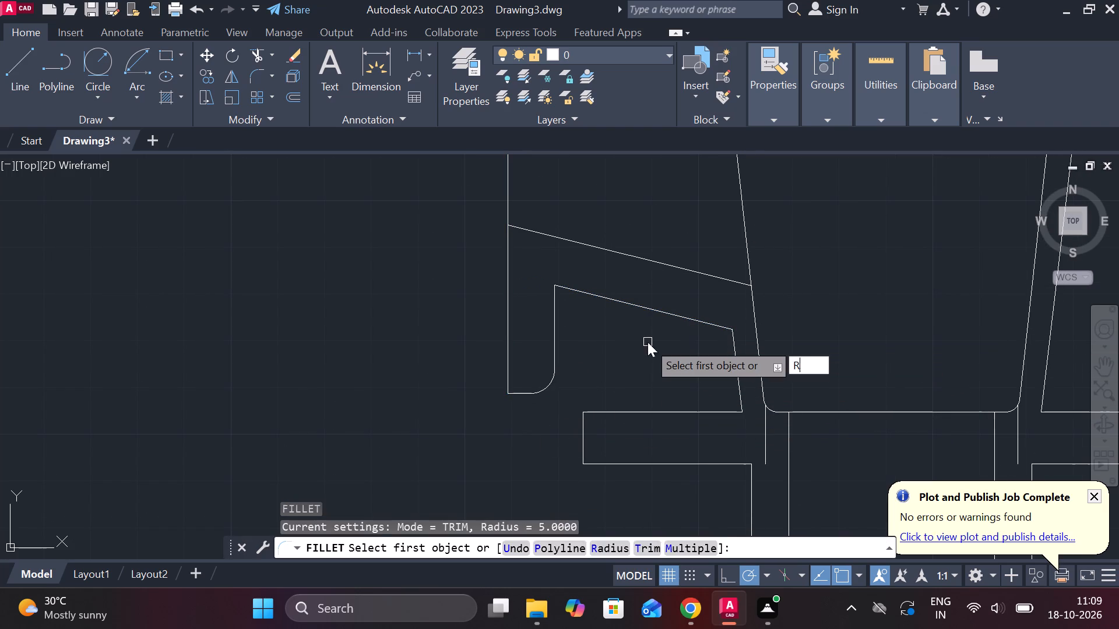
pyautogui.press('space')
pyautogui.press('space')
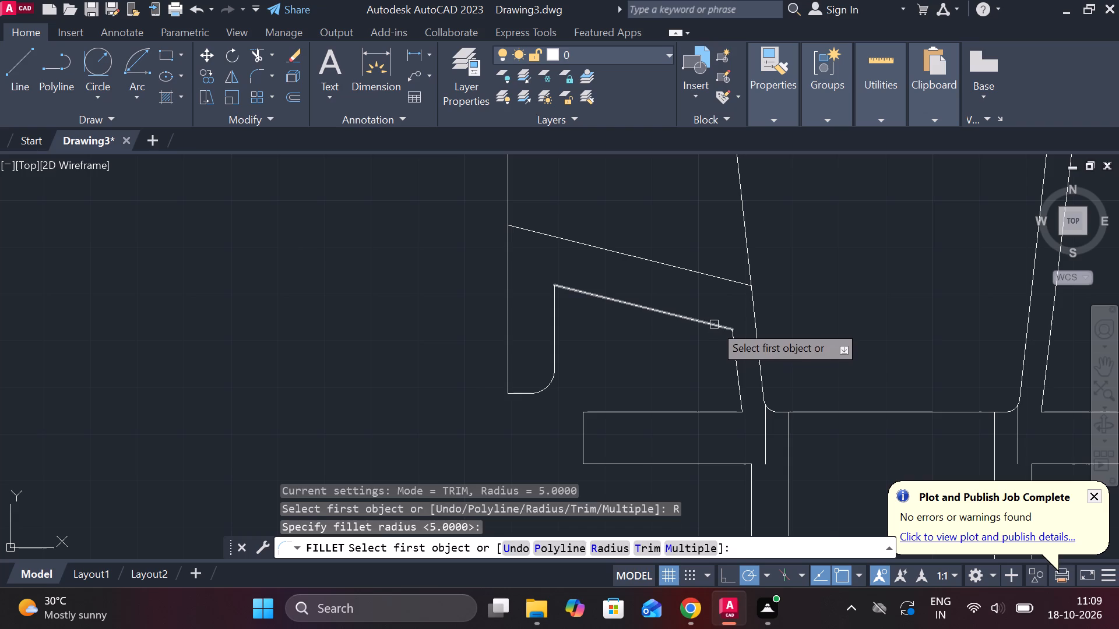
pyautogui.click(714, 323)
pyautogui.click(737, 347)
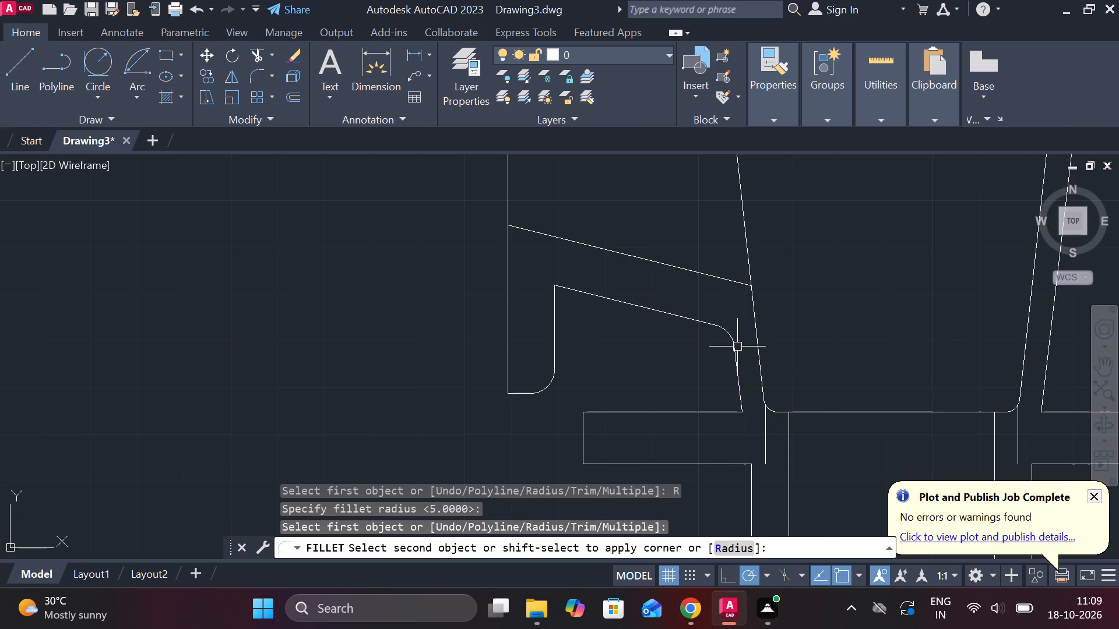
pyautogui.press('space')
pyautogui.click(718, 412)
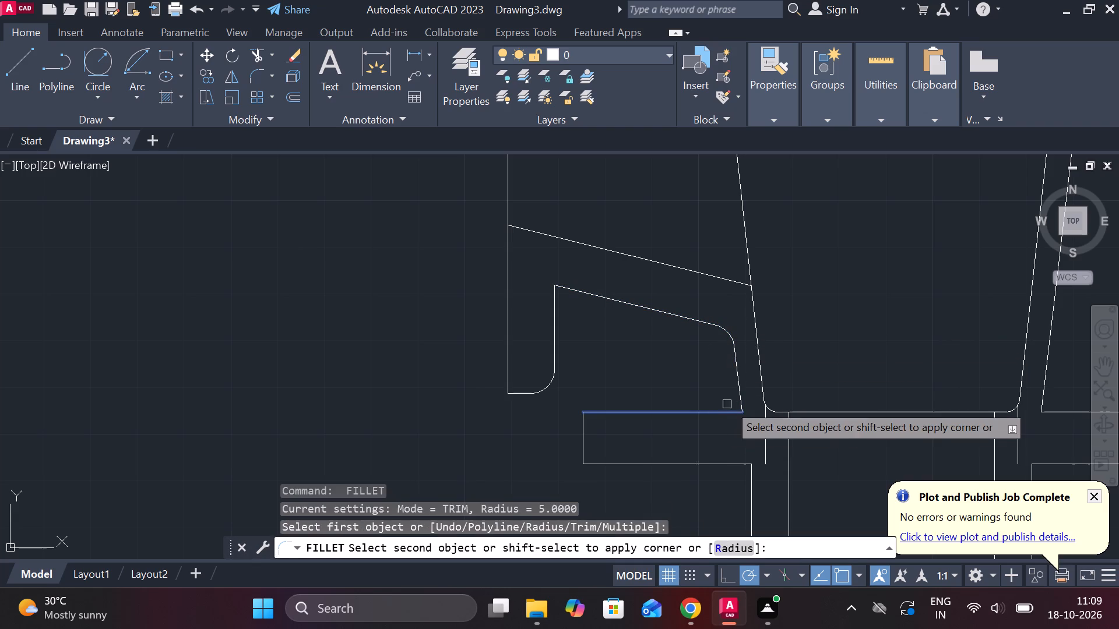
pyautogui.click(738, 398)
pyautogui.moveTo(694, 384); pyautogui.dragTo(725, 478, button='middle')
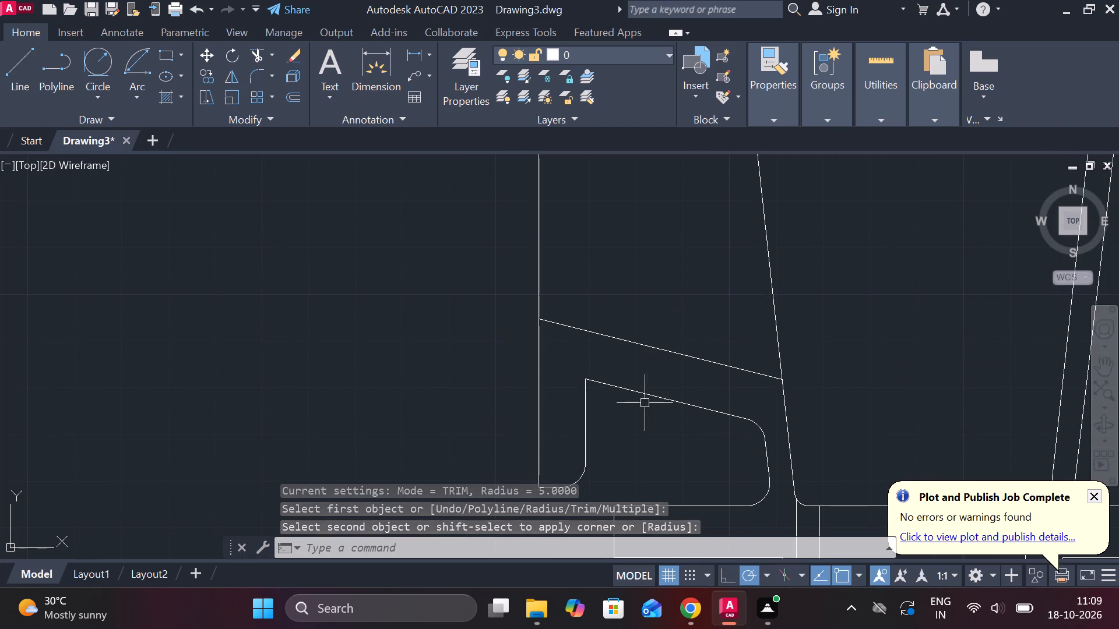
pyautogui.press('space')
pyautogui.click(615, 384)
pyautogui.click(583, 390)
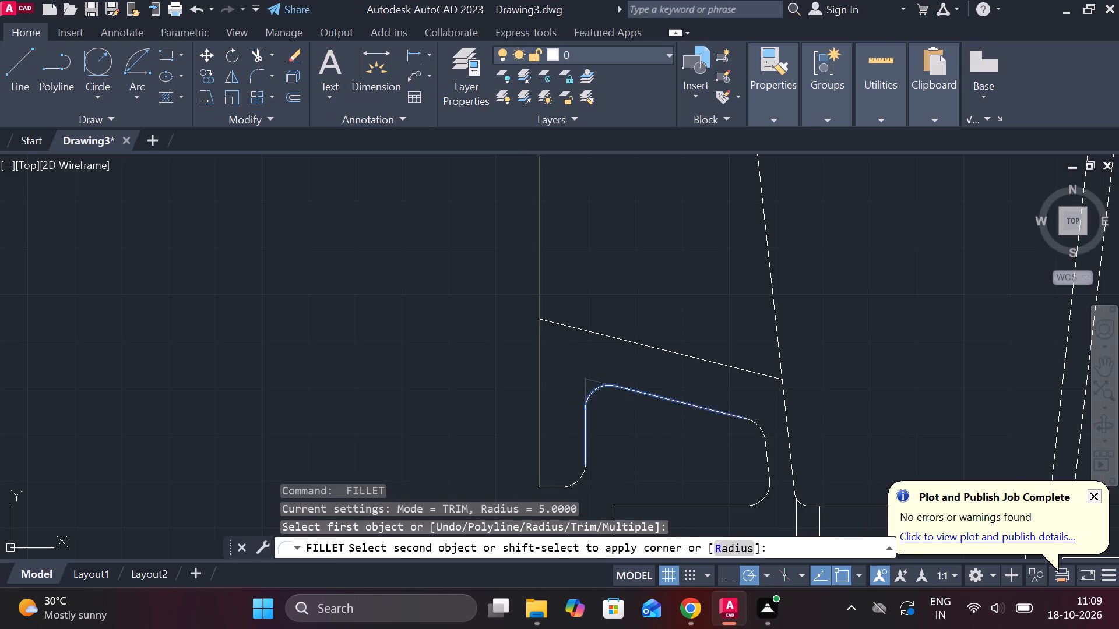
# Fillet the upper recess with radius 5 at the flange-to-slope corner, the flange's inner top corner, and the slope-to-outer-wall corner.
pyautogui.moveTo(661, 278); pyautogui.dragTo(661, 432, button='middle')
pyautogui.moveTo(652, 395); pyautogui.dragTo(656, 425, button='middle')
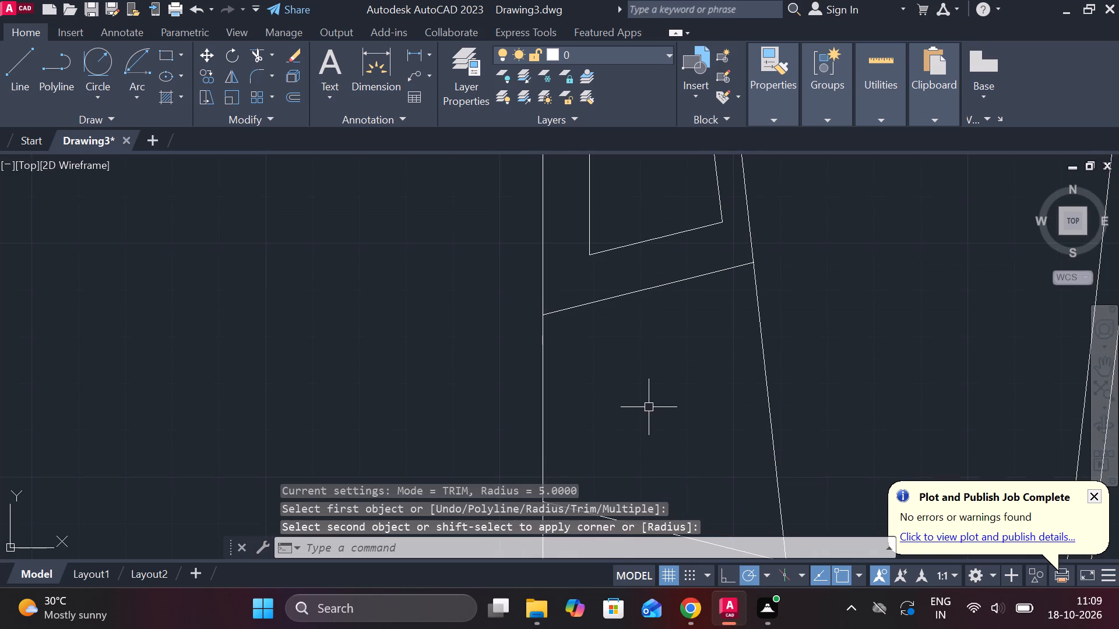
pyautogui.moveTo(649, 407); pyautogui.dragTo(636, 539, button='middle')
pyautogui.press('space')
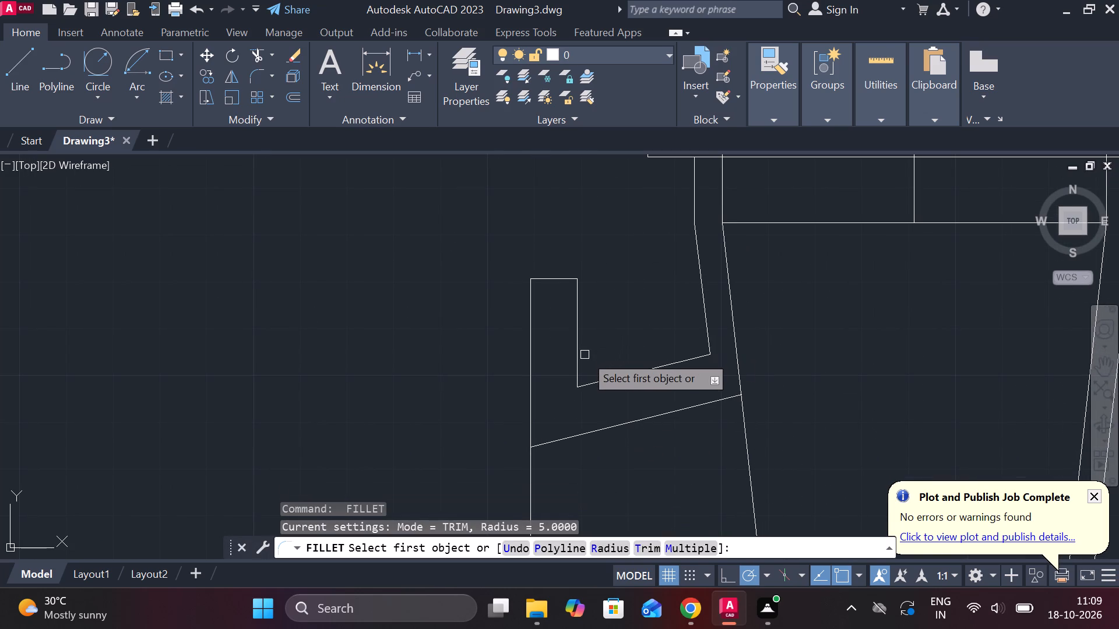
pyautogui.click(574, 367)
pyautogui.click(596, 380)
pyautogui.press('space')
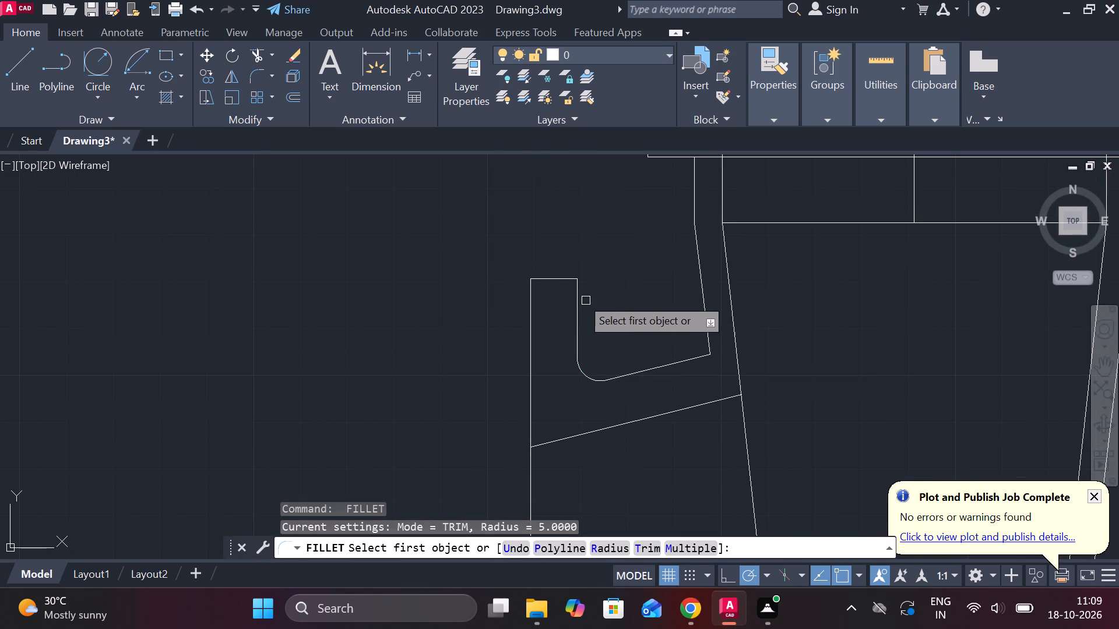
pyautogui.click(565, 277)
pyautogui.click(573, 289)
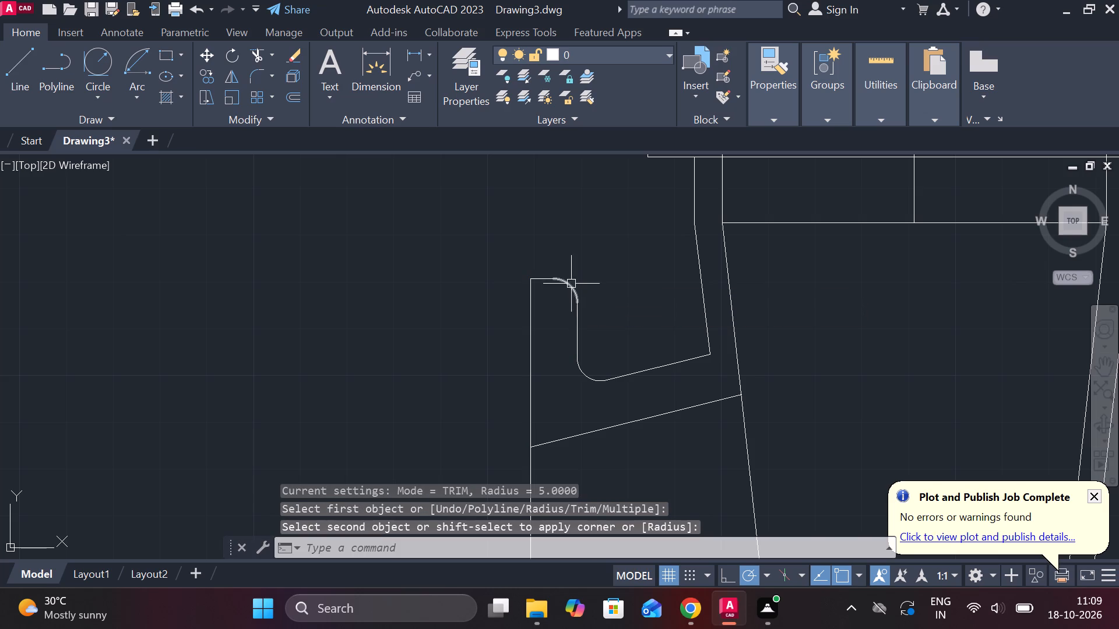
pyautogui.moveTo(657, 286); pyautogui.dragTo(619, 312, button='middle')
pyautogui.press('space')
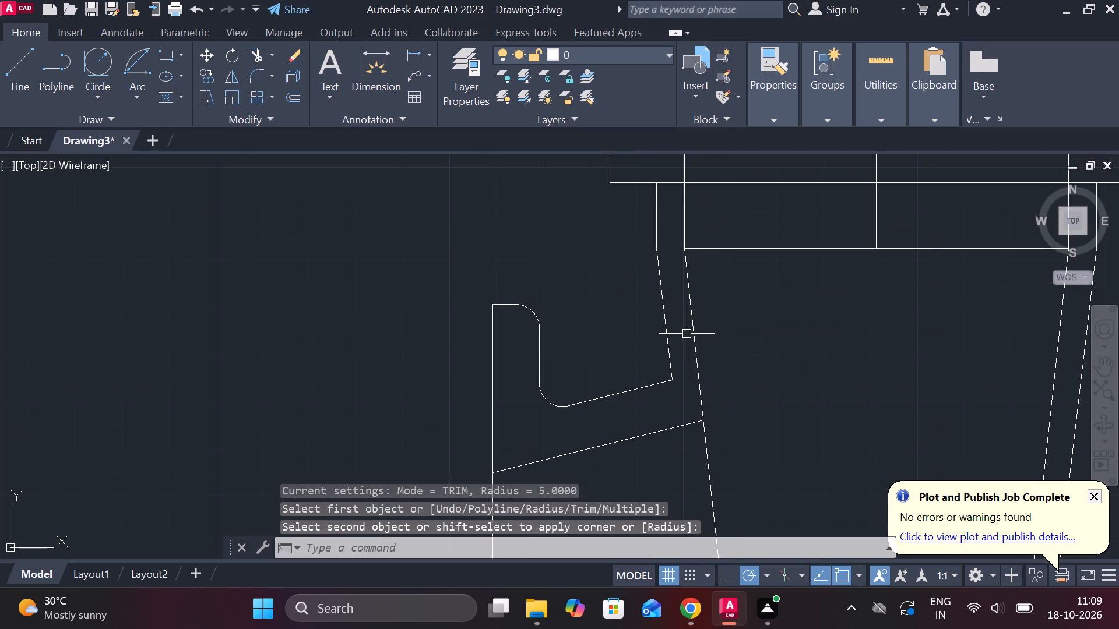
pyautogui.click(669, 355)
pyautogui.click(661, 383)
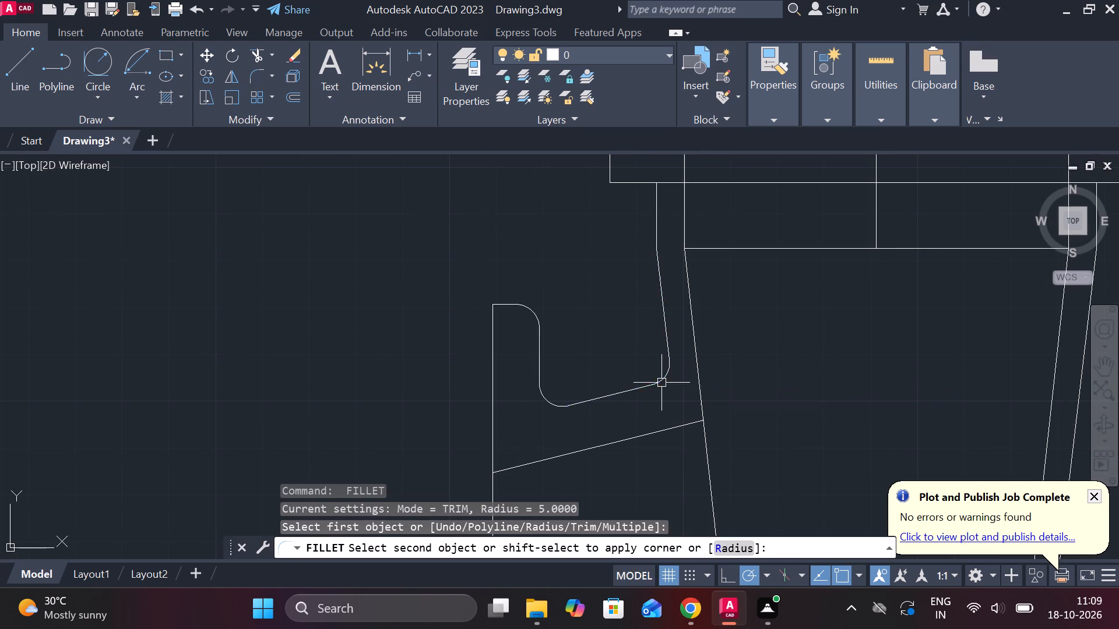
# Fillet the upper and lower corners at the right end of the bottom plate with a radius of 1.
pyautogui.moveTo(788, 363); pyautogui.dragTo(782, 386, button='middle')
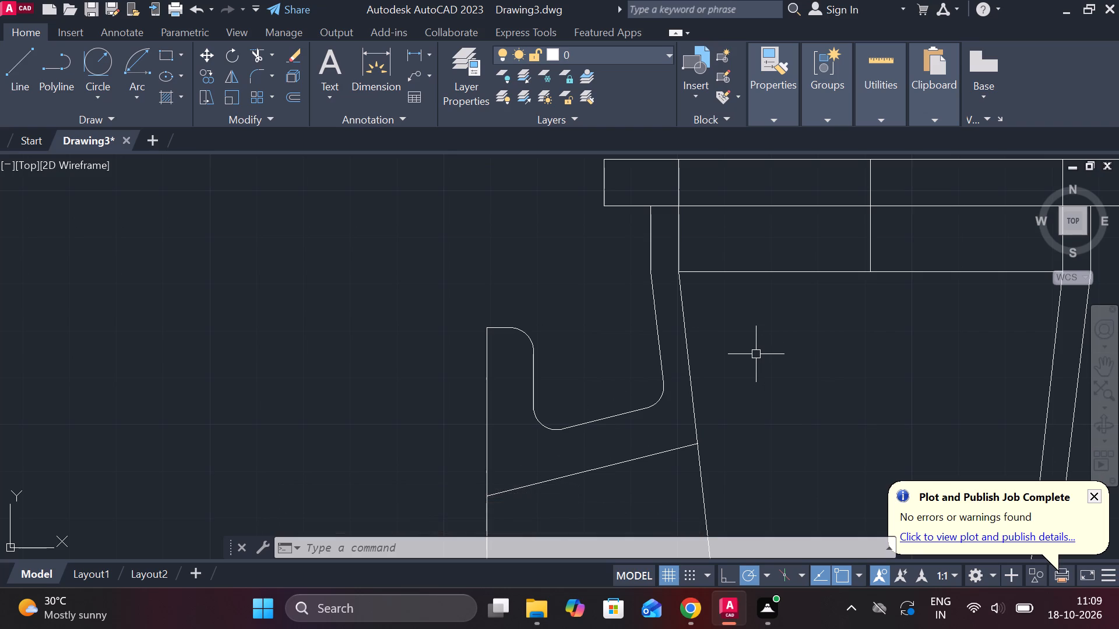
pyautogui.scroll(-3, 756, 340)
pyautogui.scroll(1, 796, 367)
pyautogui.moveTo(791, 367); pyautogui.dragTo(764, 367, button='middle')
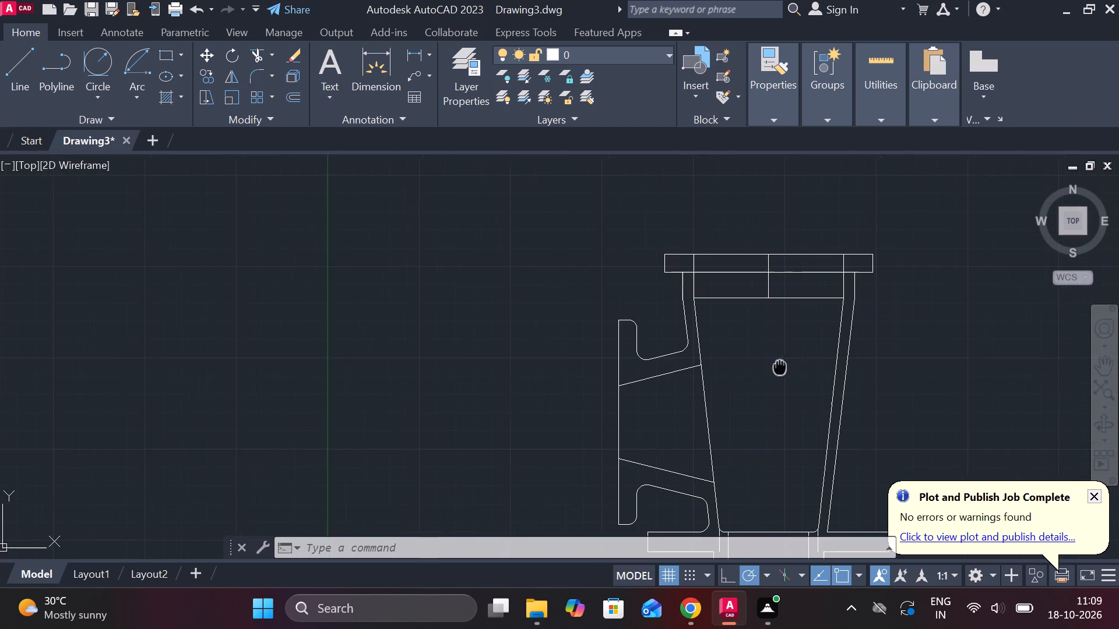
pyautogui.moveTo(764, 367); pyautogui.dragTo(680, 319, button='middle')
pyautogui.moveTo(660, 374); pyautogui.dragTo(628, 296, button='middle')
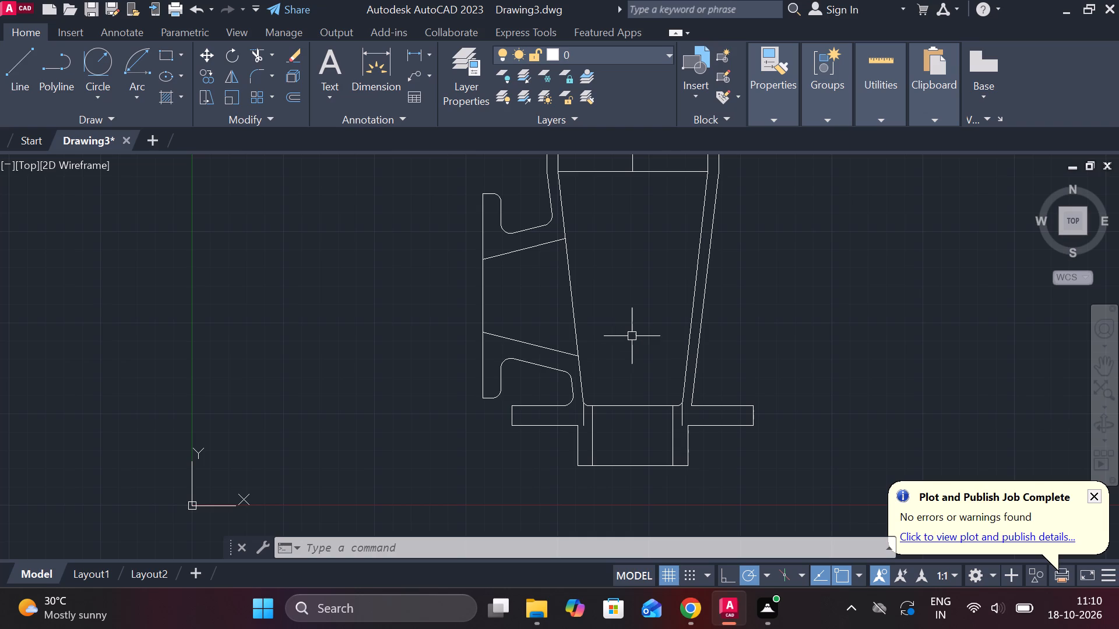
pyautogui.press('Escape')
pyautogui.write('F R')
pyautogui.press('space')
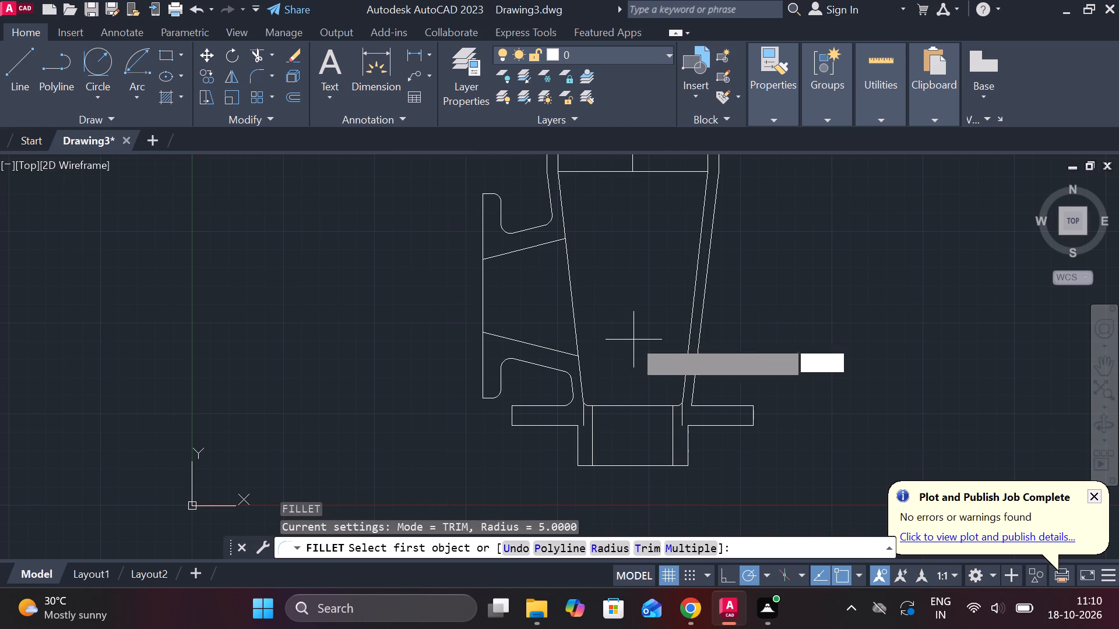
pyautogui.write('1')
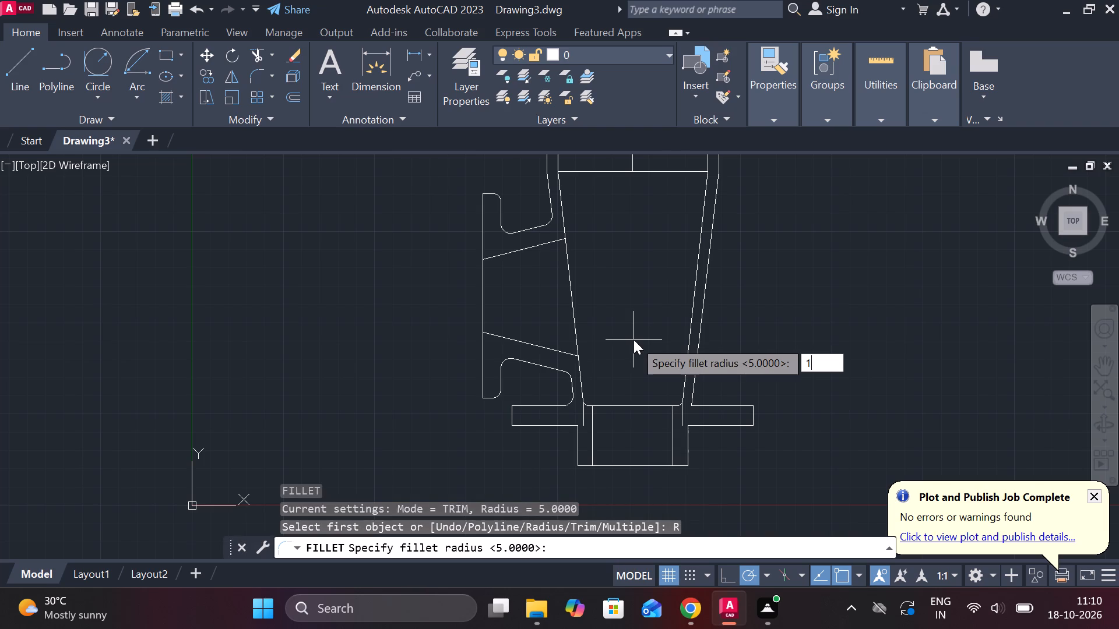
pyautogui.press('space')
pyautogui.scroll(3, 700, 373)
pyautogui.moveTo(797, 448); pyautogui.dragTo(689, 209, button='middle')
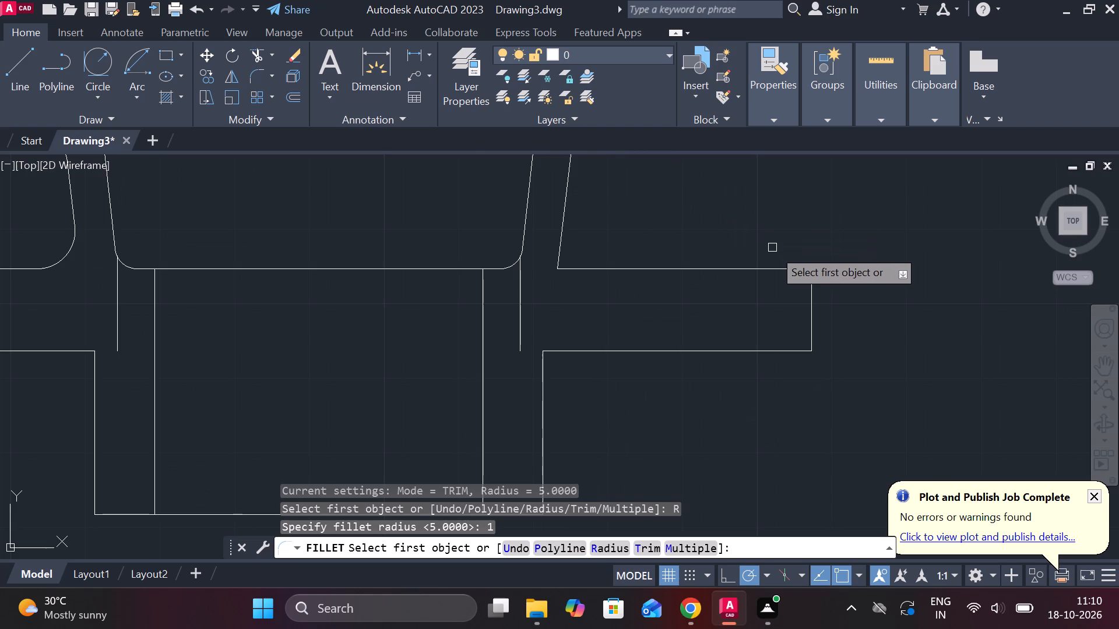
pyautogui.click(781, 266)
pyautogui.click(810, 284)
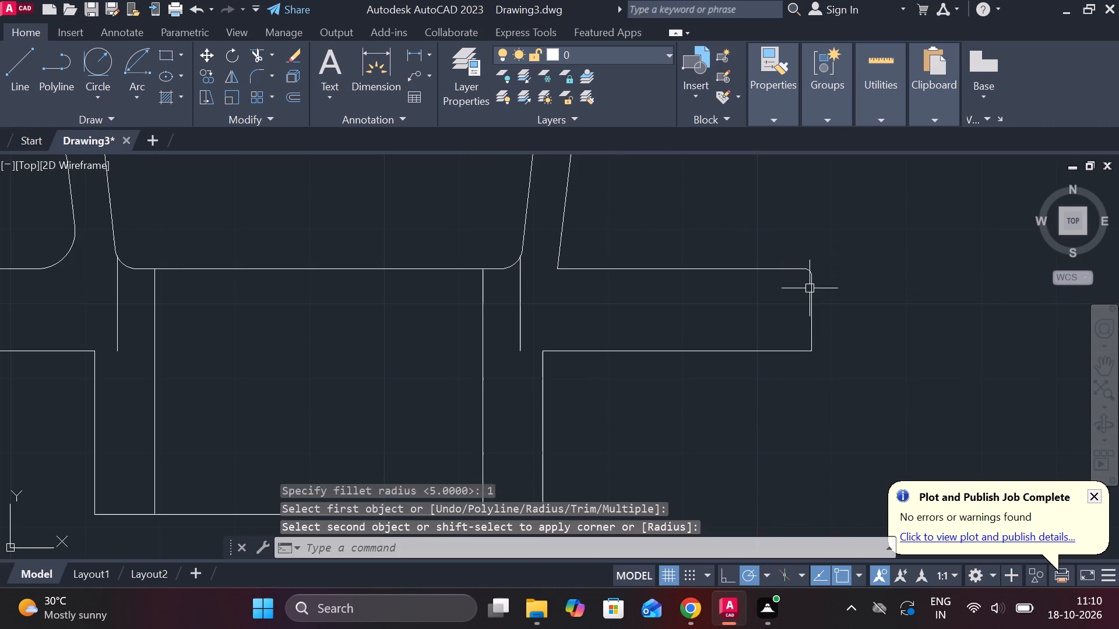
pyautogui.press('space')
pyautogui.click(683, 550)
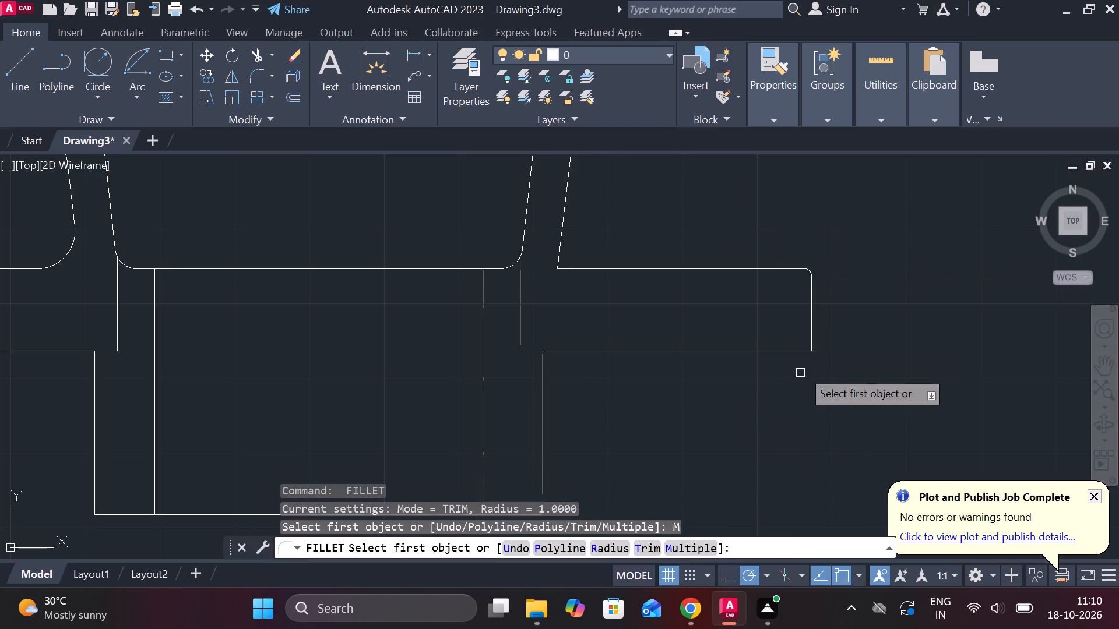
pyautogui.click(797, 352)
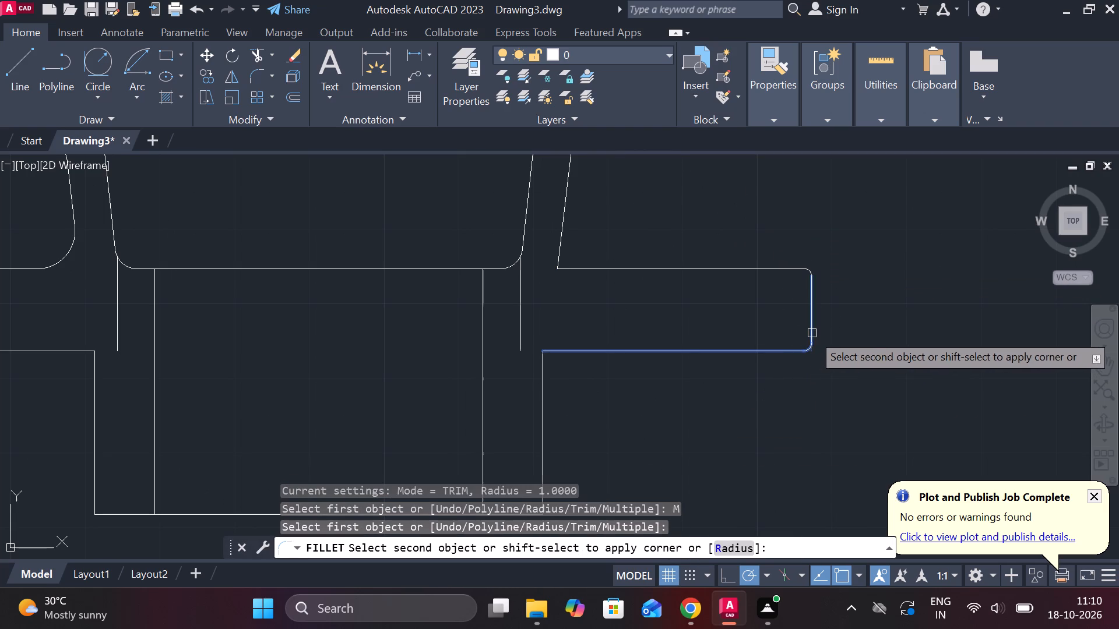
pyautogui.click(812, 333)
# Fillet the upper and lower corners at the left end of the bottom plate with a radius of 1.
pyautogui.scroll(-2, 812, 337)
pyautogui.scroll(2, 456, 328)
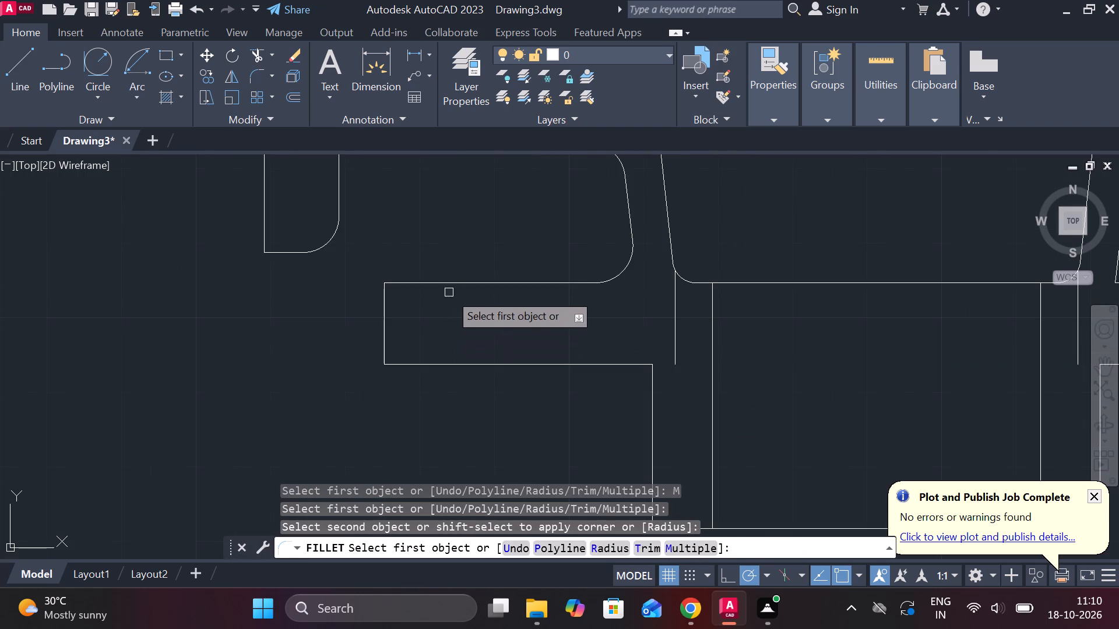
pyautogui.click(404, 283)
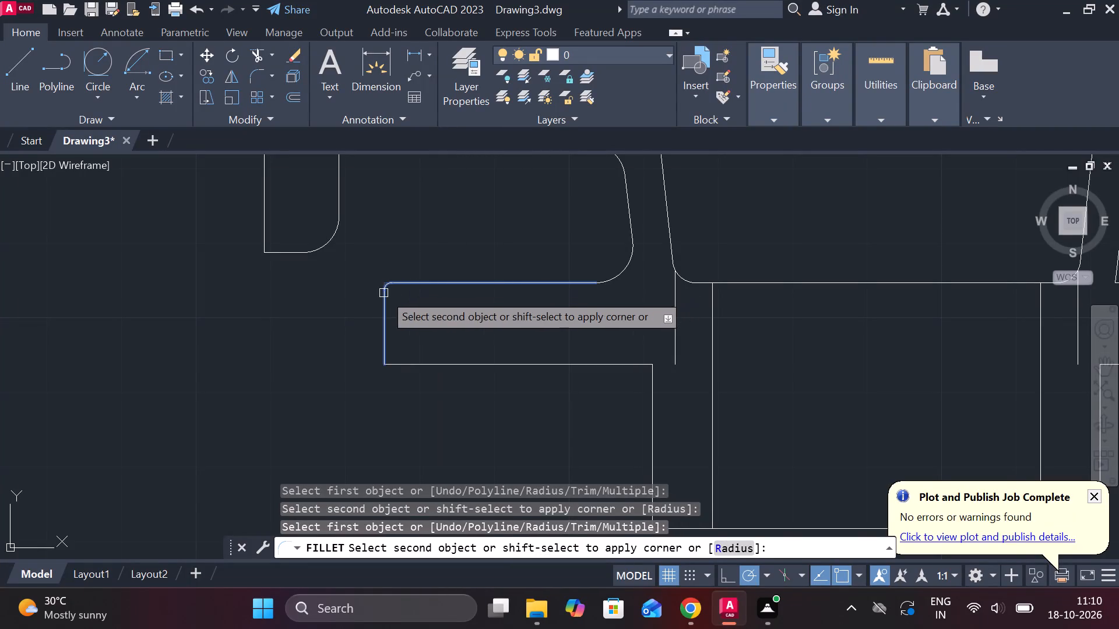
pyautogui.click(383, 293)
pyautogui.click(379, 348)
pyautogui.click(391, 364)
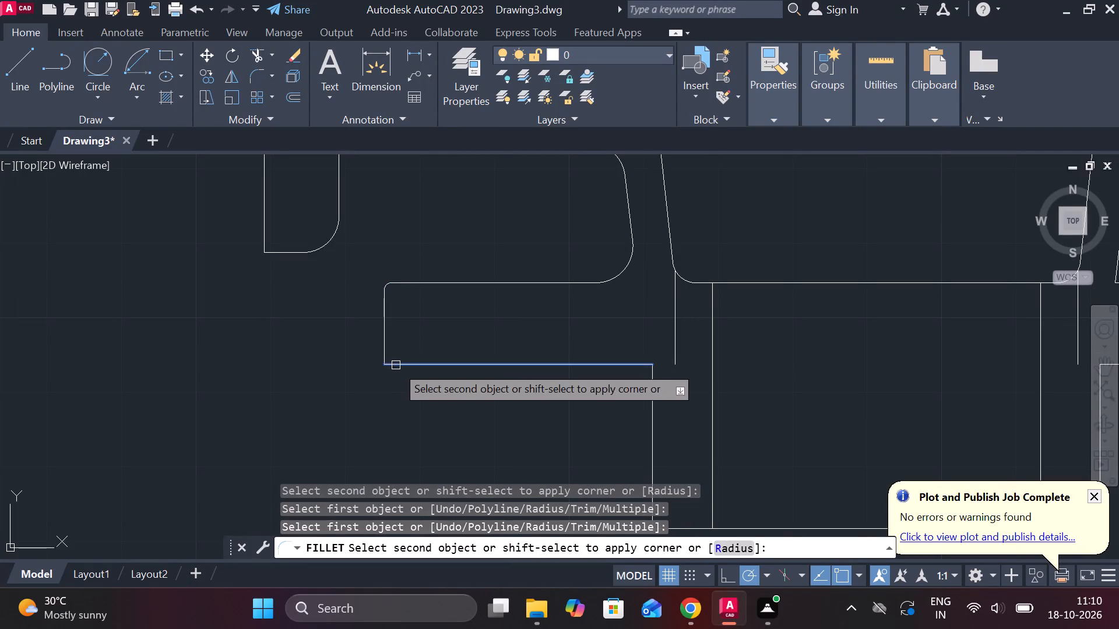
pyautogui.click(396, 365)
pyautogui.click(383, 348)
pyautogui.press('space')
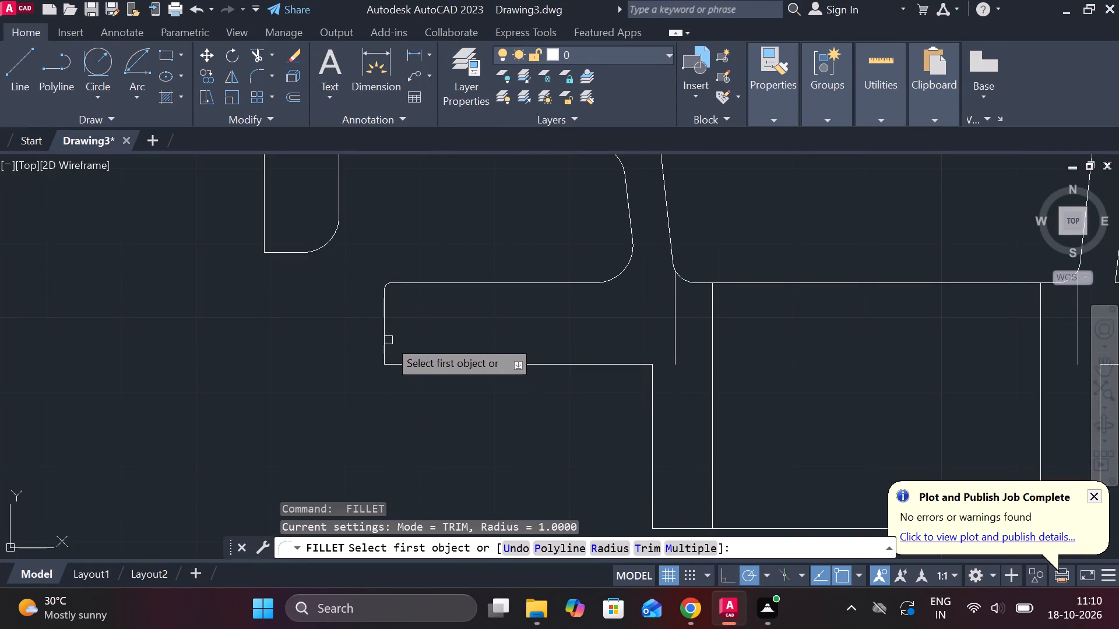
pyautogui.press('space')
pyautogui.click(385, 338)
pyautogui.press('space')
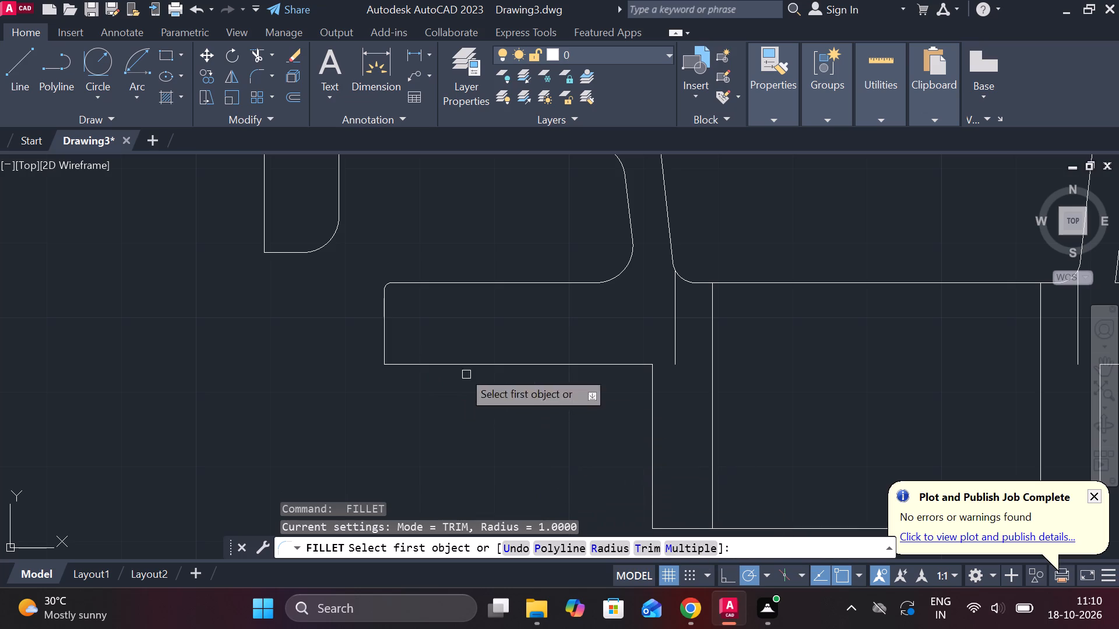
pyautogui.click(381, 332)
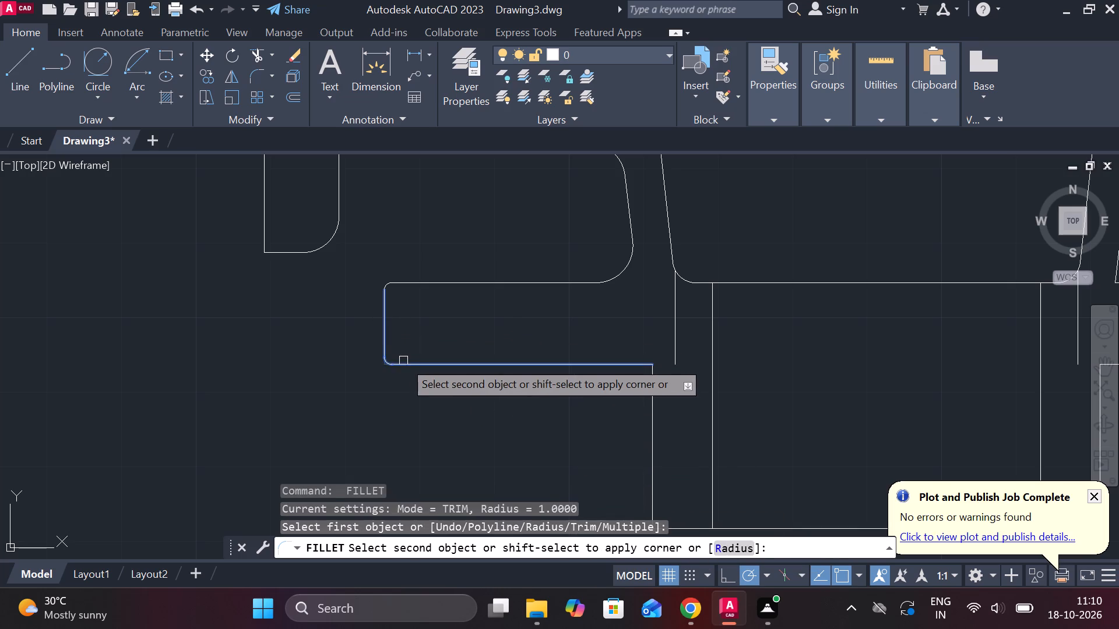
pyautogui.click(406, 363)
pyautogui.scroll(-1, 403, 377)
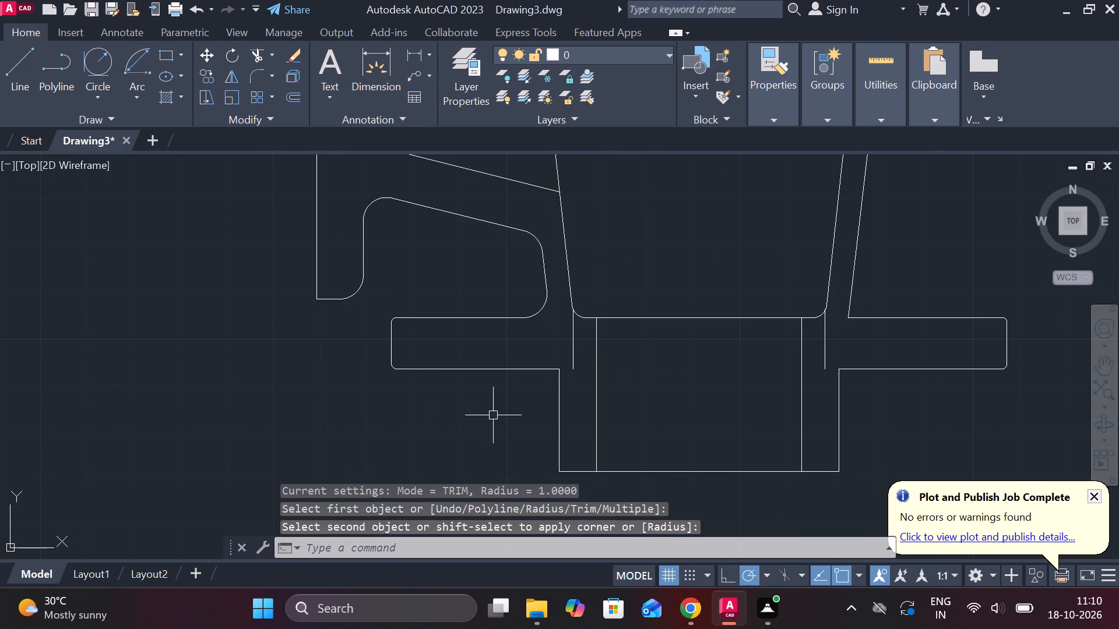
# Fillet the two corners where the bottom plate's underside meets the lower block's outer sides with a radius of 1.
pyautogui.scroll(1, 543, 414)
pyautogui.press('space')
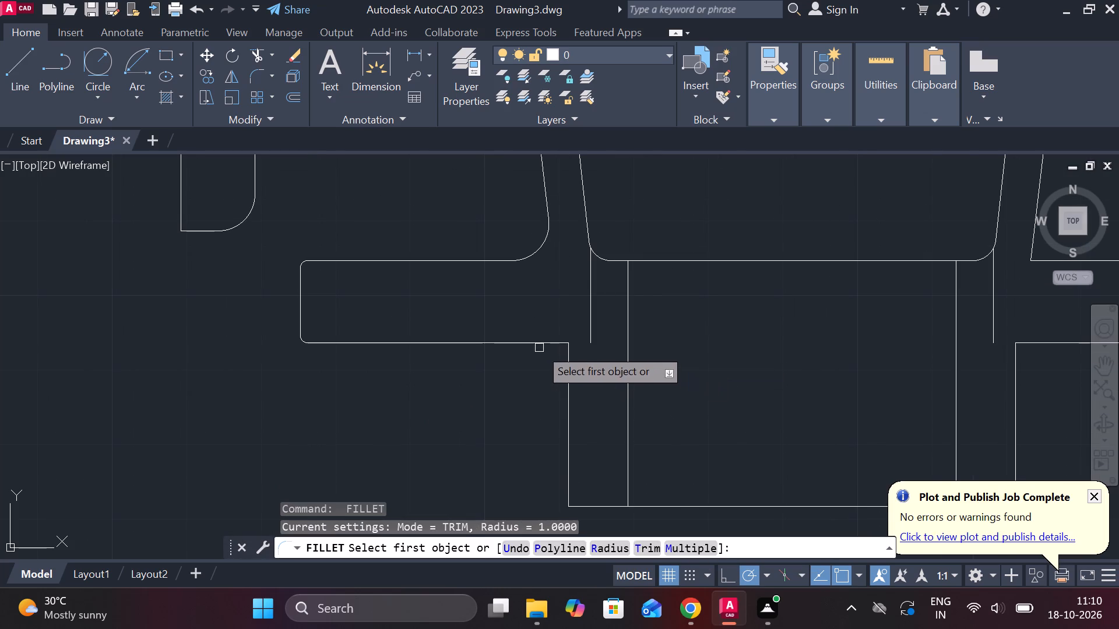
pyautogui.click(543, 344)
pyautogui.click(564, 354)
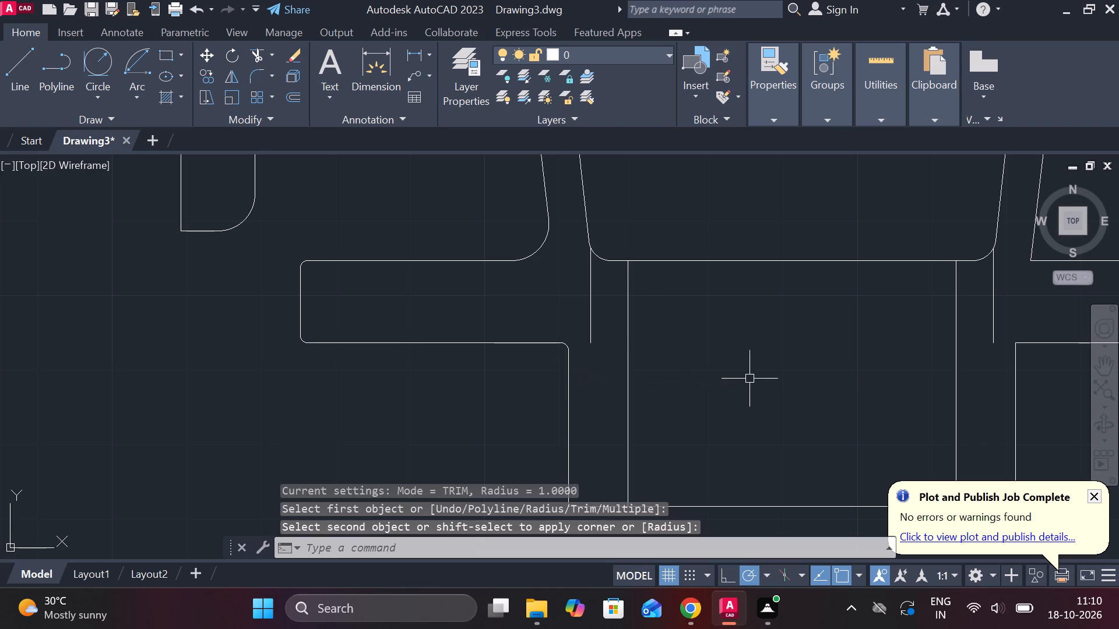
pyautogui.moveTo(754, 380); pyautogui.dragTo(554, 356, button='middle')
pyautogui.press('space')
pyautogui.click(844, 319)
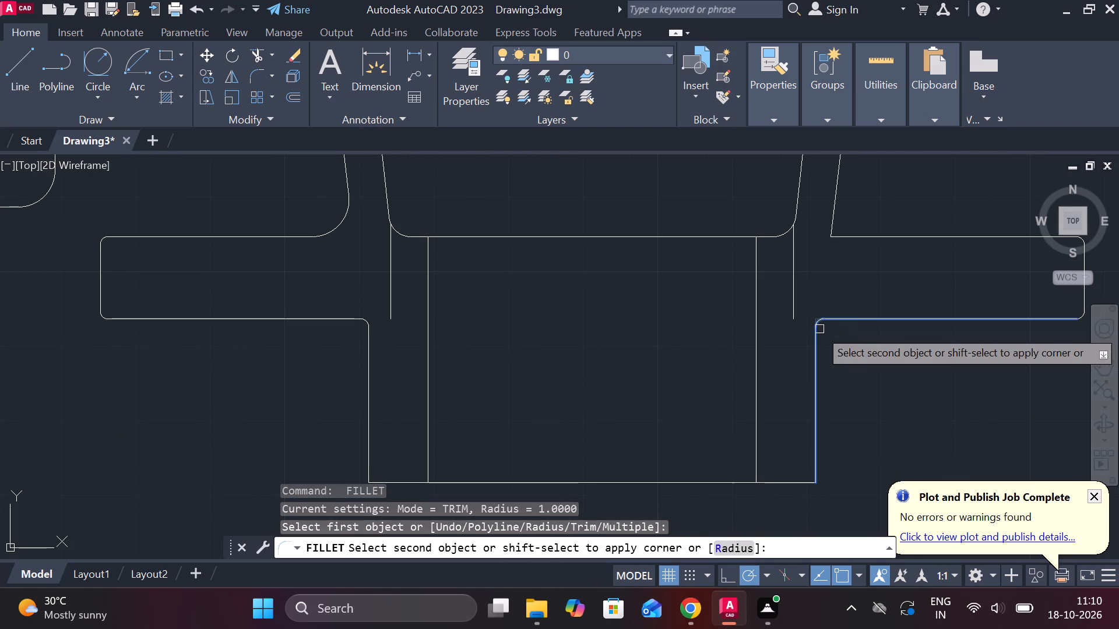
pyautogui.click(819, 329)
# Fillet the lower block's two bottom outer corners with a radius of 1.
pyautogui.moveTo(858, 377); pyautogui.dragTo(859, 319, button='middle')
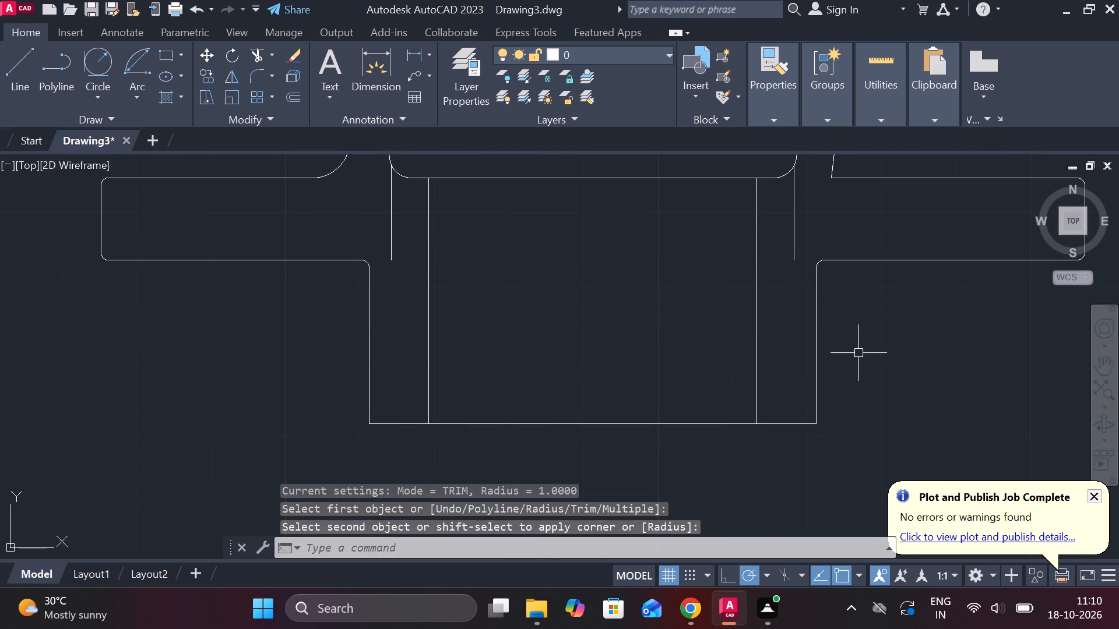
pyautogui.moveTo(488, 409); pyautogui.dragTo(500, 410, button='middle')
pyautogui.press('space')
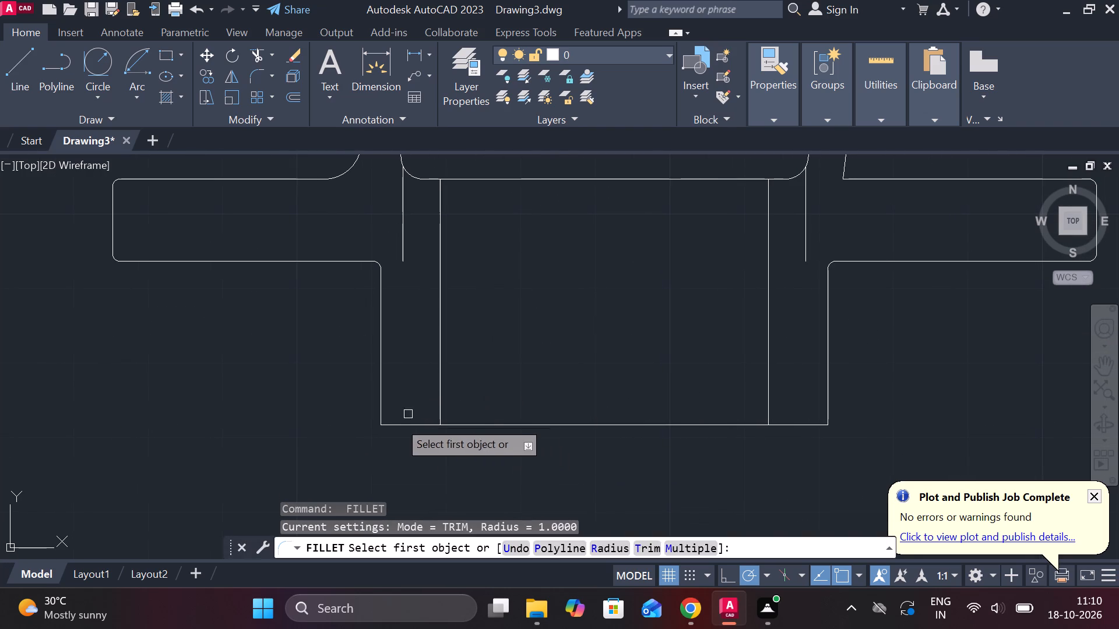
pyautogui.click(376, 391)
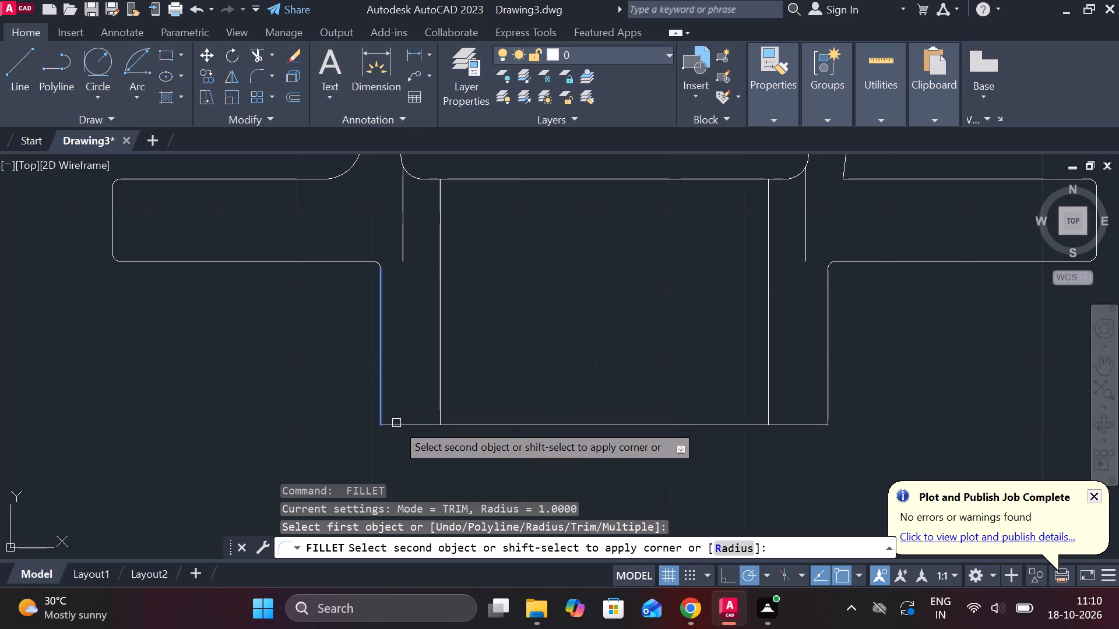
pyautogui.click(396, 426)
pyautogui.press('space')
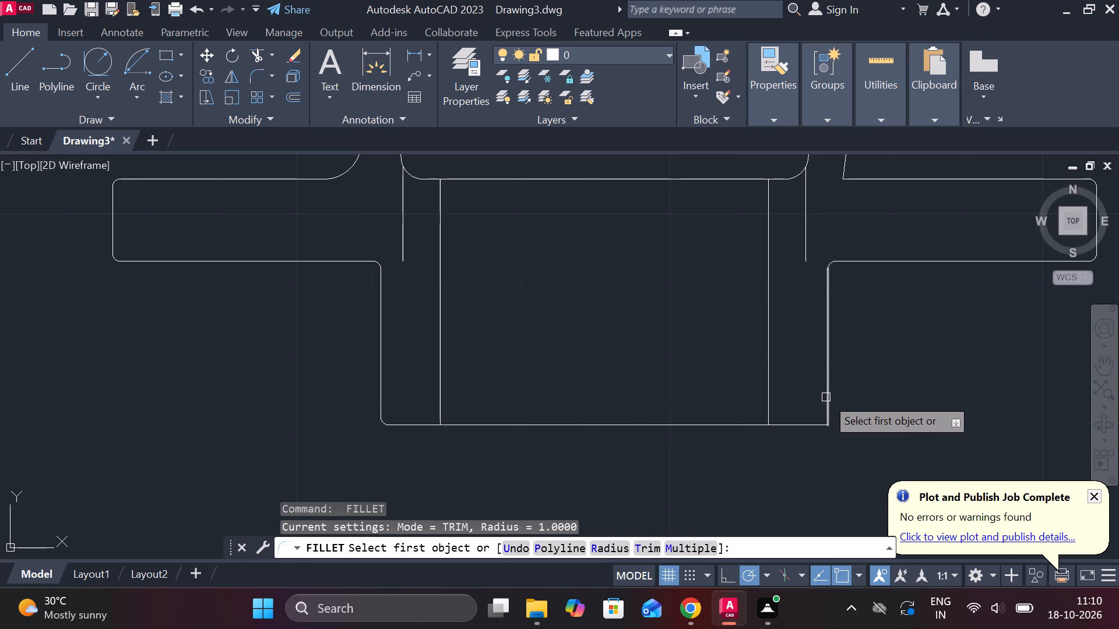
pyautogui.click(826, 397)
pyautogui.click(809, 426)
pyautogui.scroll(-2, 938, 400)
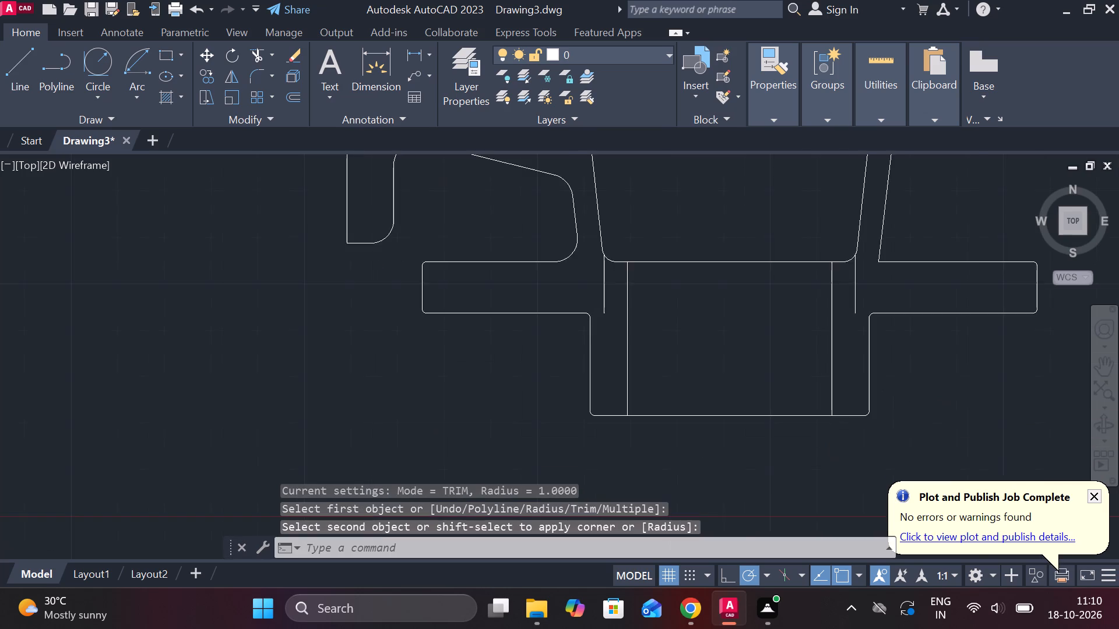
pyautogui.press('Escape')
# Trim the top flange's underside line between the two outer walls and remove the vertical centre line inside the top opening.
pyautogui.scroll(-1, 939, 400)
pyautogui.moveTo(953, 278); pyautogui.dragTo(415, 447, button='middle')
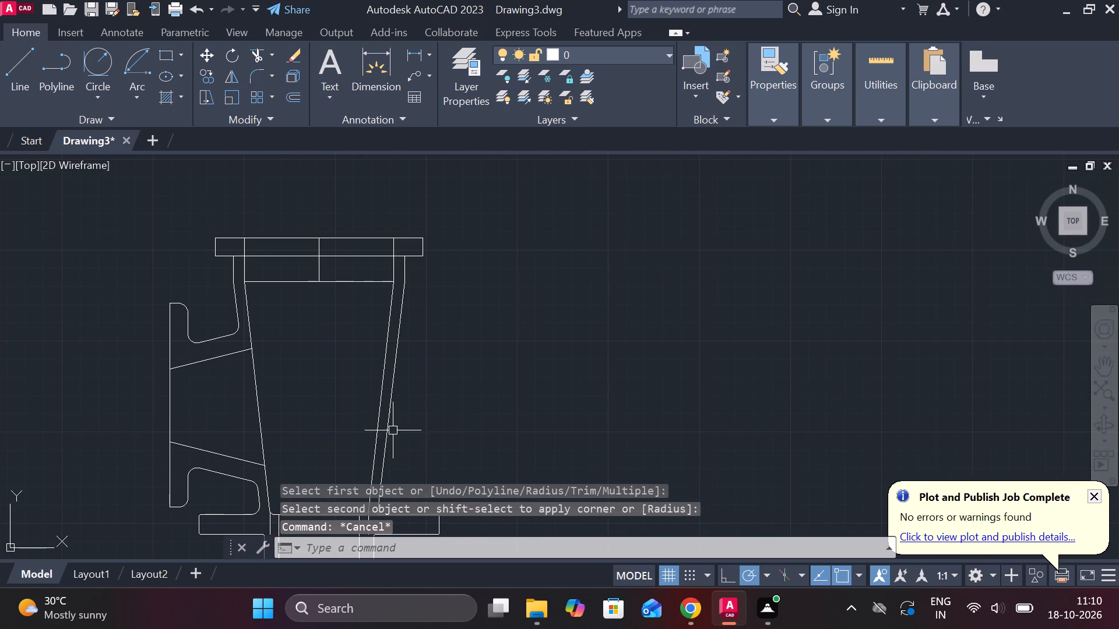
pyautogui.moveTo(382, 420); pyautogui.dragTo(741, 316, button='middle')
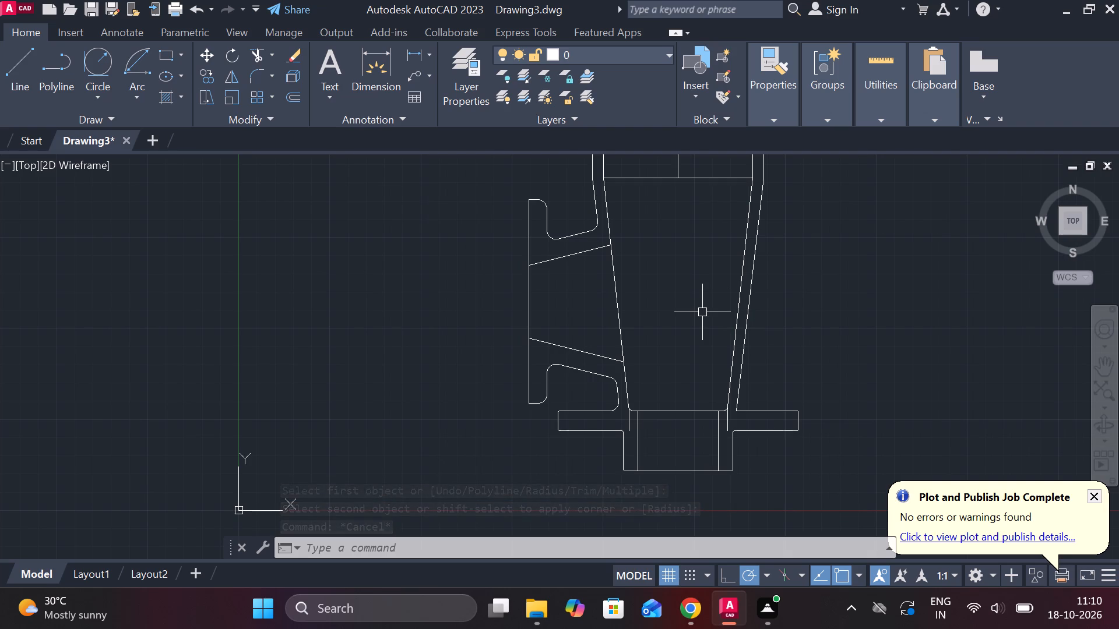
pyautogui.moveTo(705, 309); pyautogui.dragTo(703, 380, button='middle')
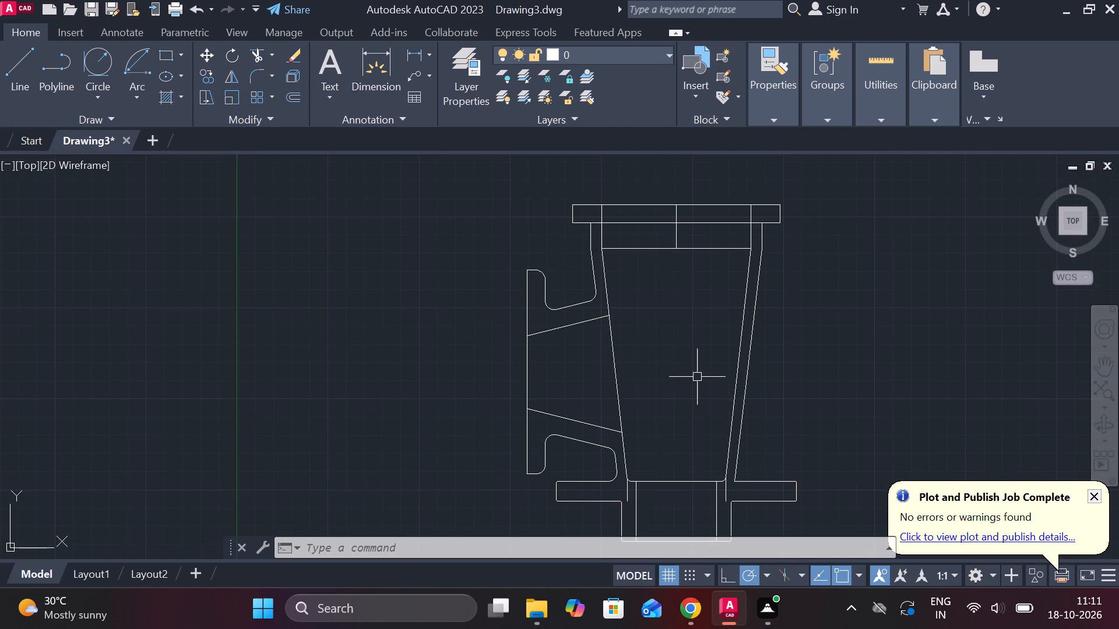
pyautogui.write('TR')
pyautogui.press('space')
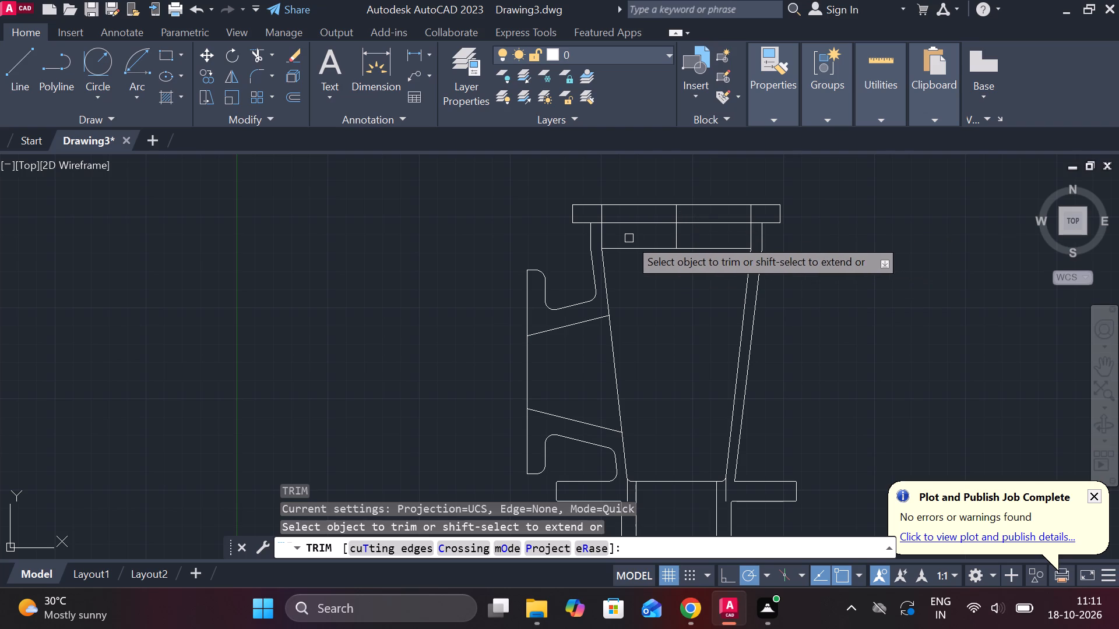
pyautogui.scroll(1, 597, 222)
pyautogui.click(596, 224)
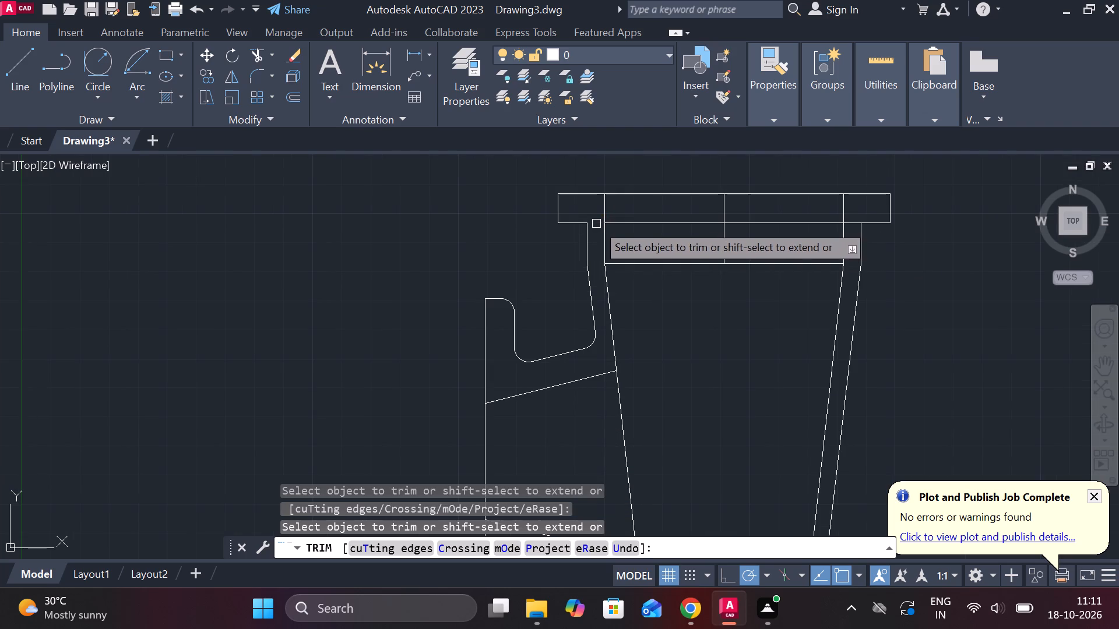
pyautogui.click(856, 220)
pyautogui.click(801, 225)
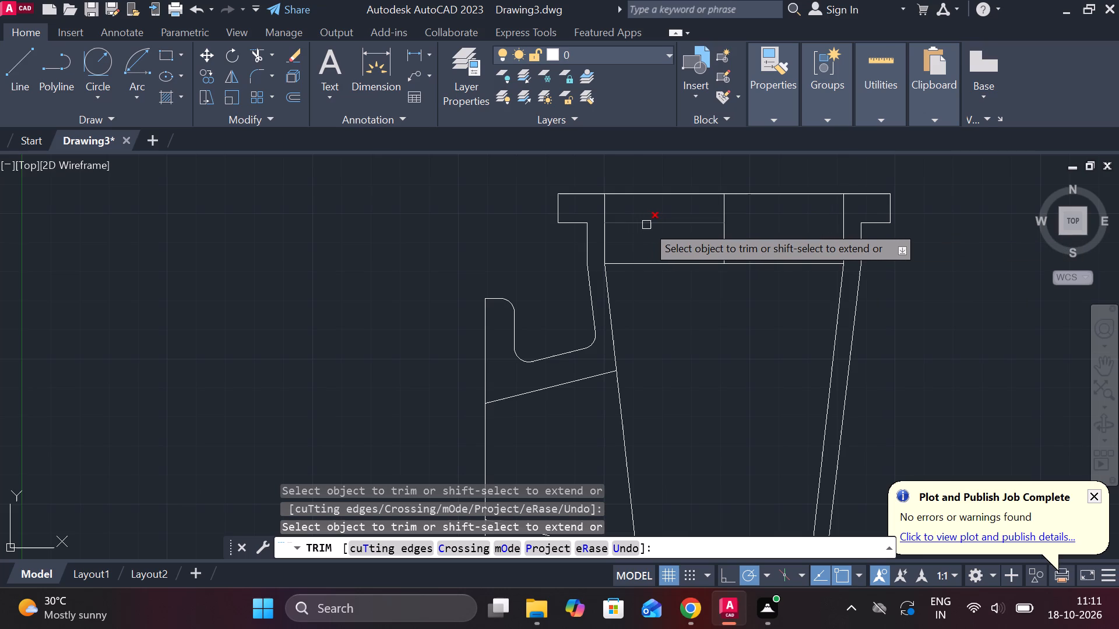
pyautogui.click(646, 225)
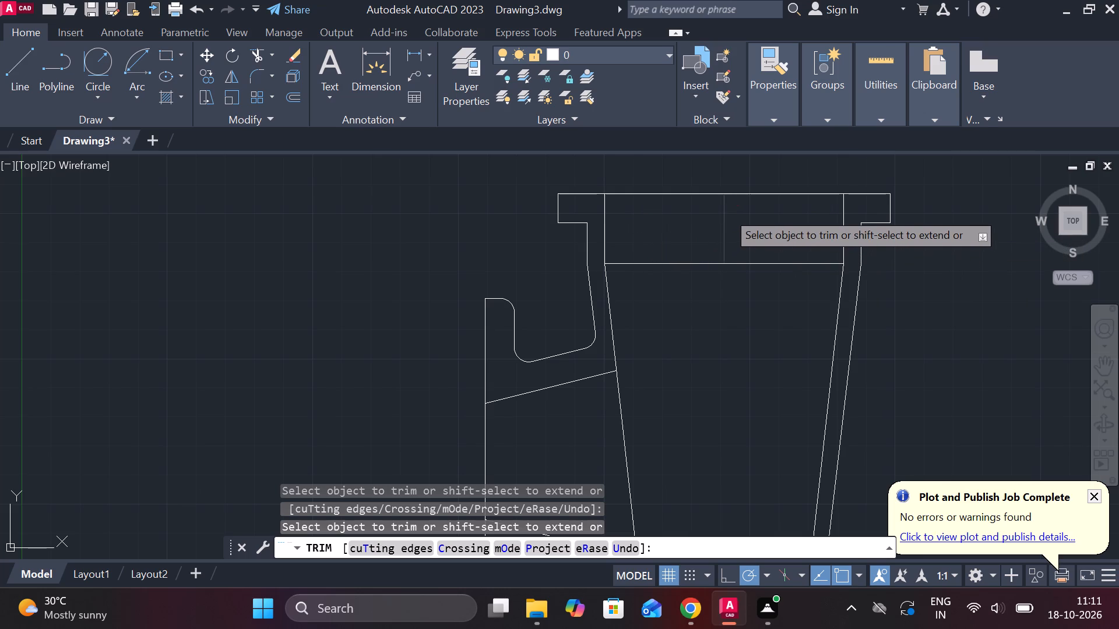
pyautogui.click(727, 211)
pyautogui.press('Escape')
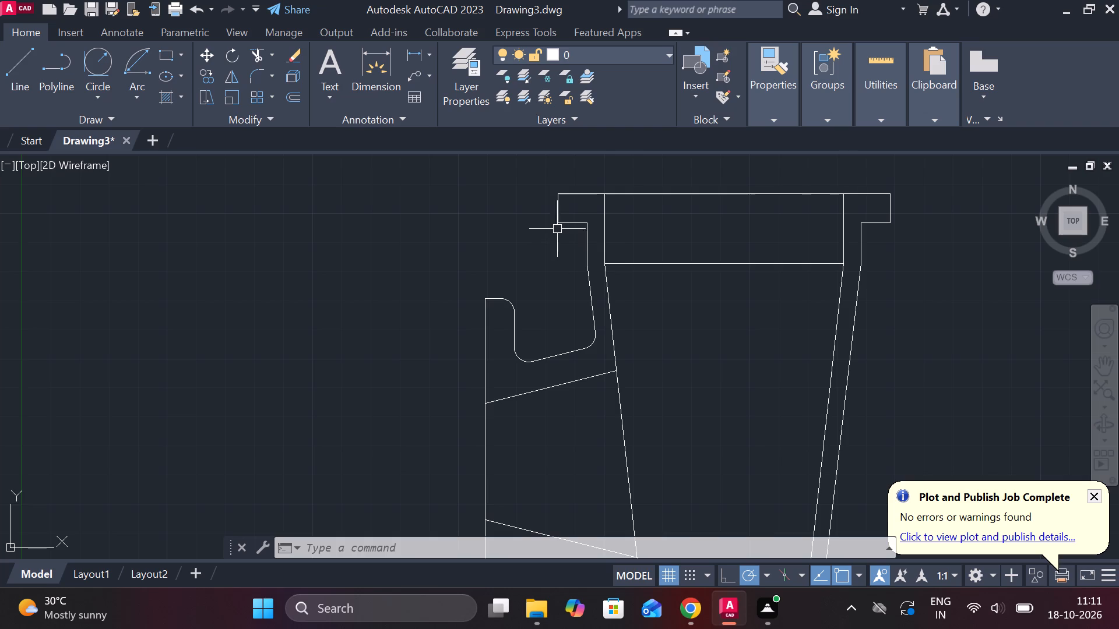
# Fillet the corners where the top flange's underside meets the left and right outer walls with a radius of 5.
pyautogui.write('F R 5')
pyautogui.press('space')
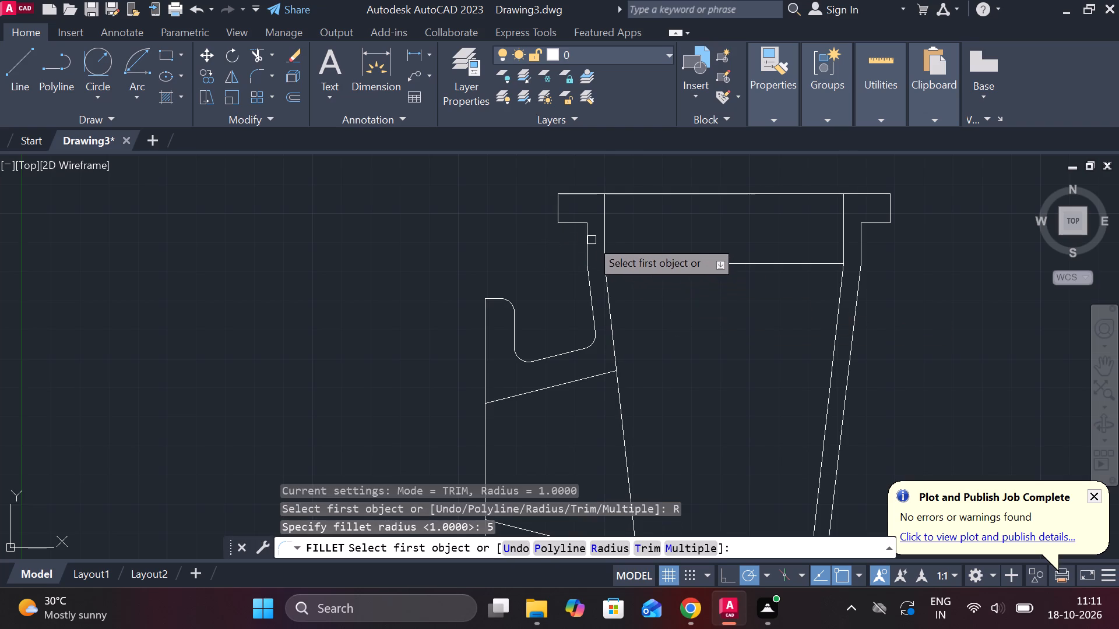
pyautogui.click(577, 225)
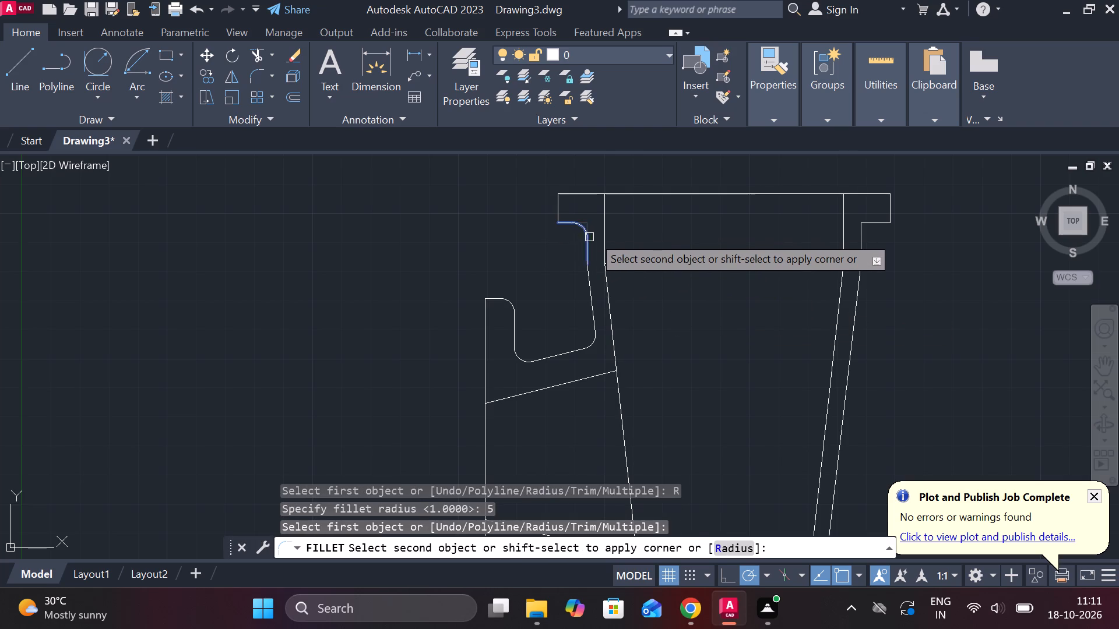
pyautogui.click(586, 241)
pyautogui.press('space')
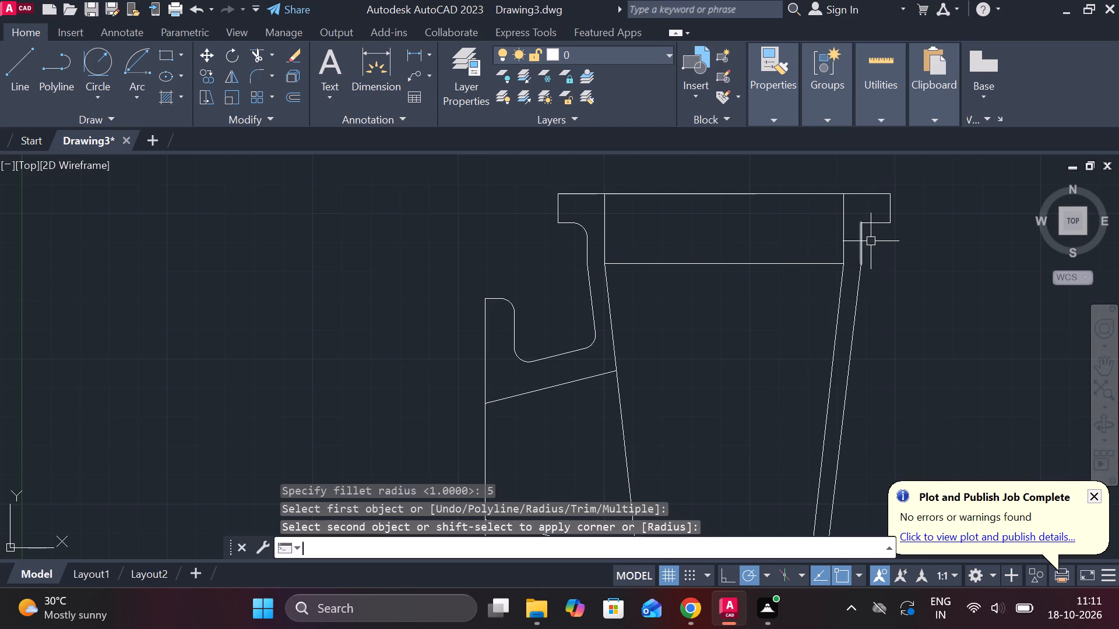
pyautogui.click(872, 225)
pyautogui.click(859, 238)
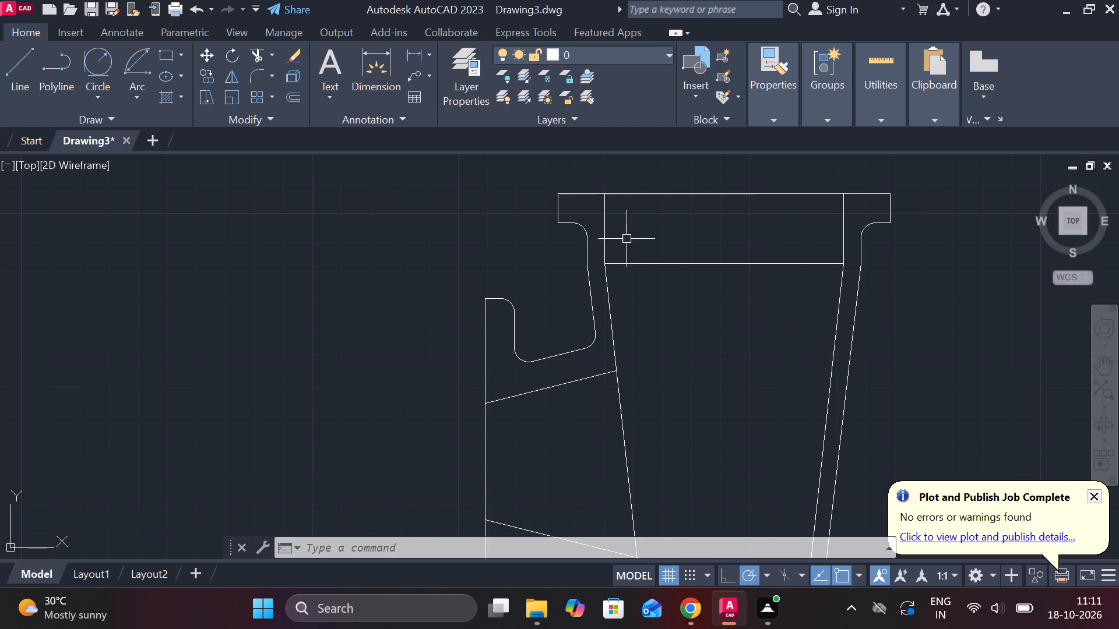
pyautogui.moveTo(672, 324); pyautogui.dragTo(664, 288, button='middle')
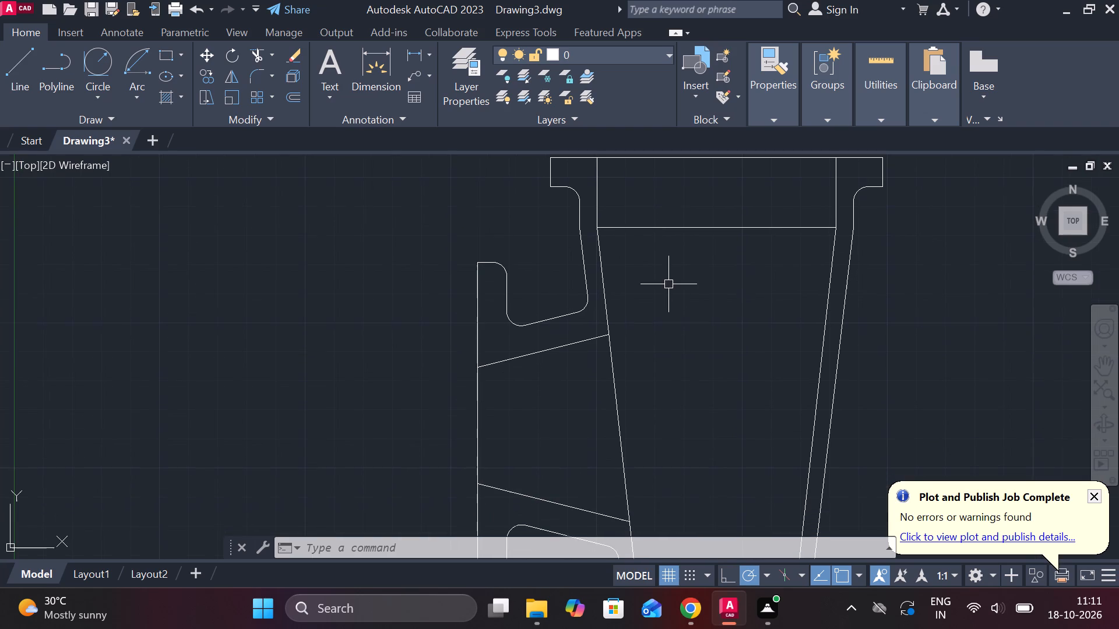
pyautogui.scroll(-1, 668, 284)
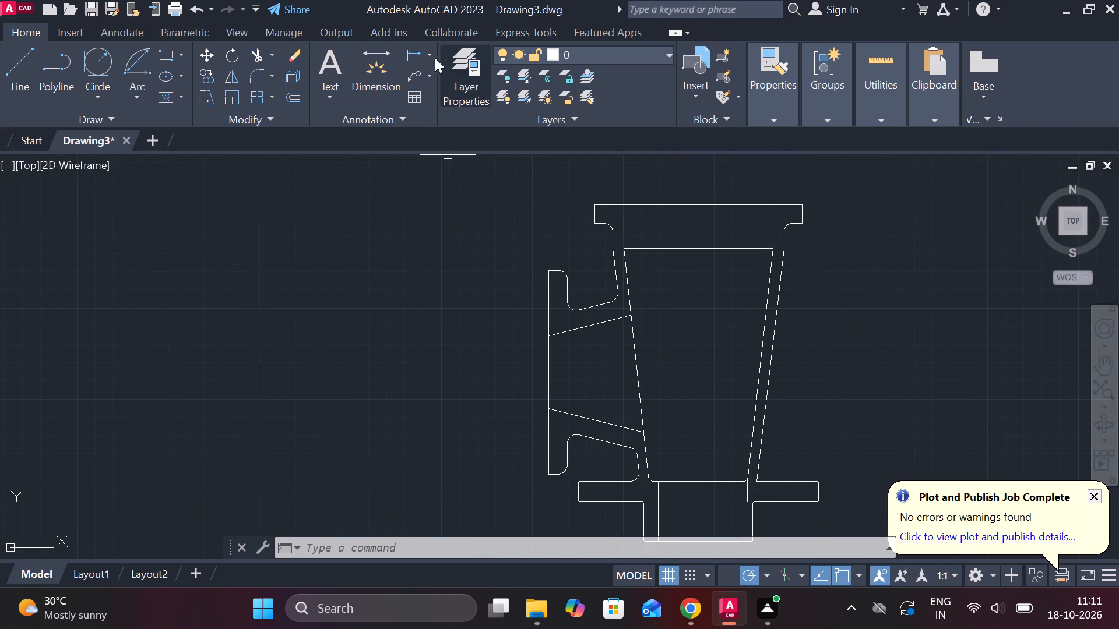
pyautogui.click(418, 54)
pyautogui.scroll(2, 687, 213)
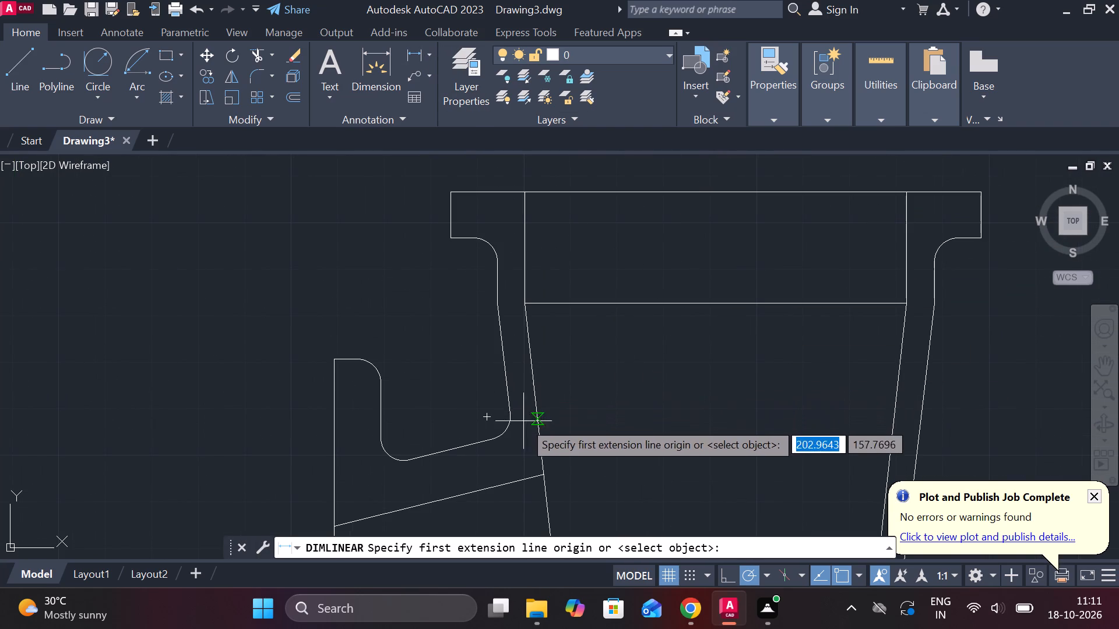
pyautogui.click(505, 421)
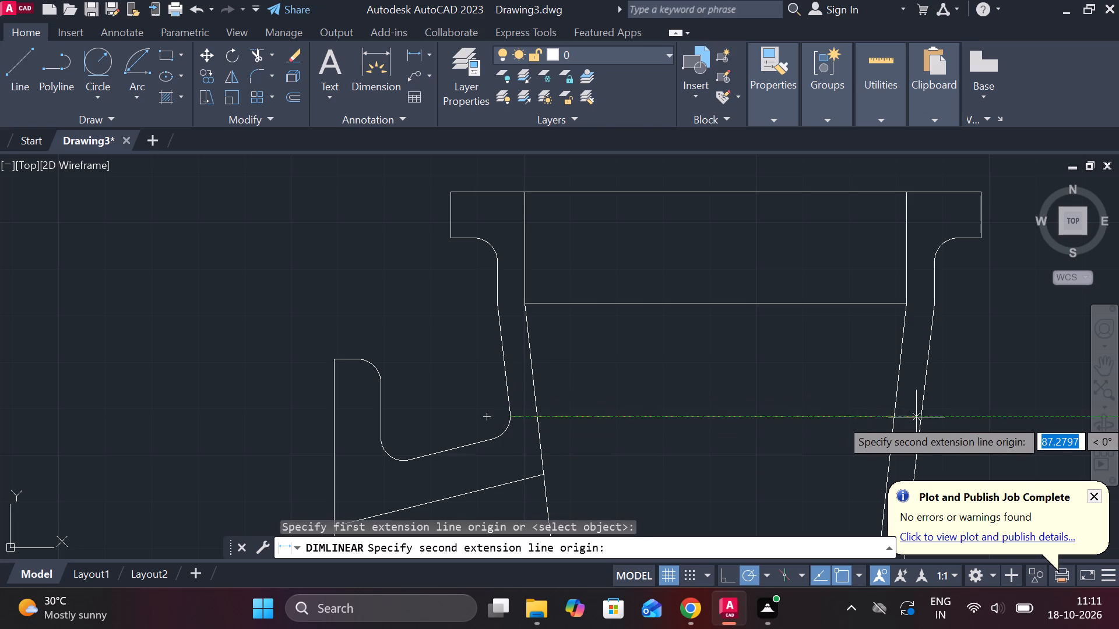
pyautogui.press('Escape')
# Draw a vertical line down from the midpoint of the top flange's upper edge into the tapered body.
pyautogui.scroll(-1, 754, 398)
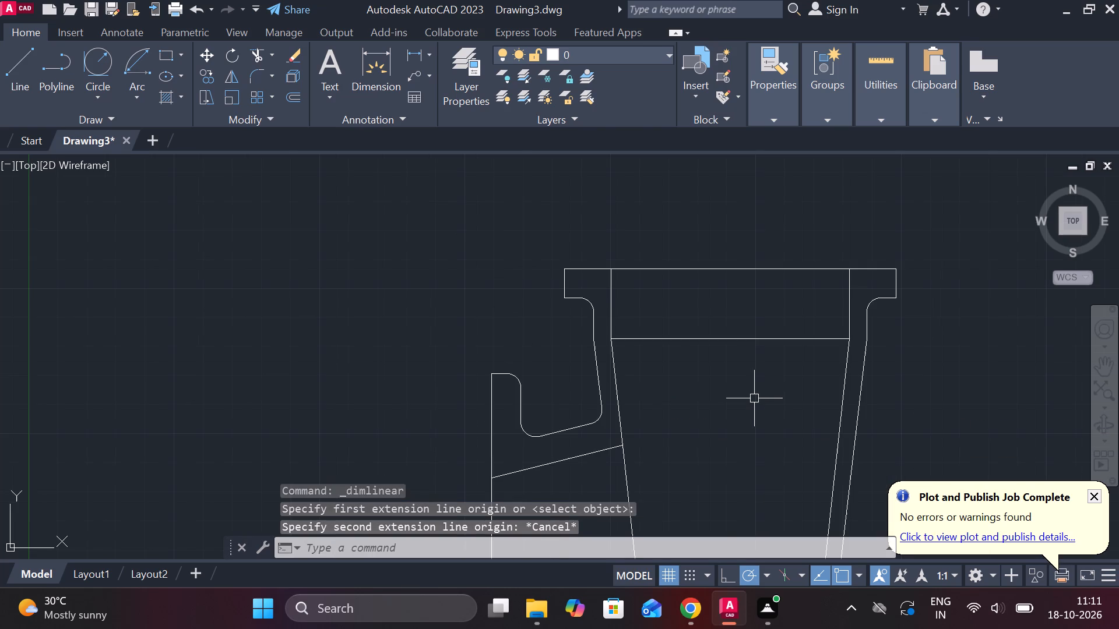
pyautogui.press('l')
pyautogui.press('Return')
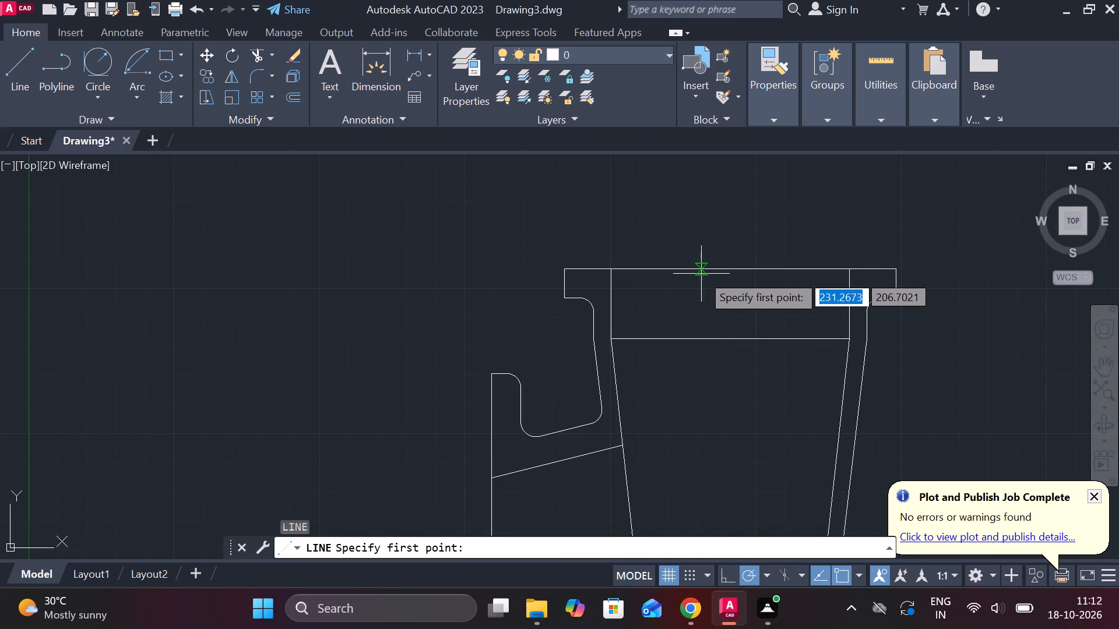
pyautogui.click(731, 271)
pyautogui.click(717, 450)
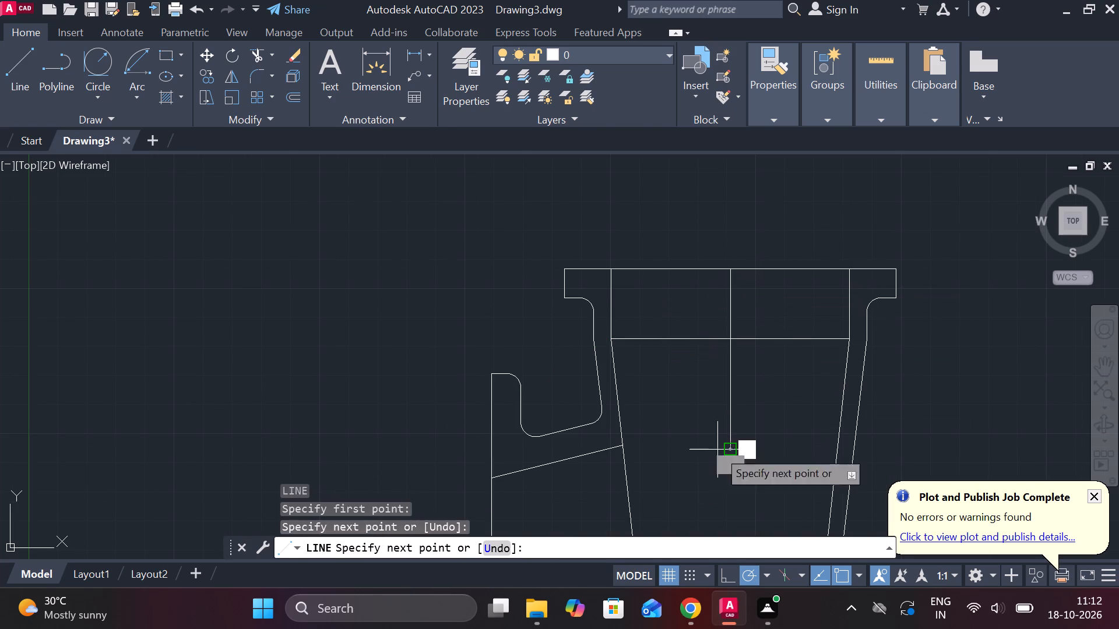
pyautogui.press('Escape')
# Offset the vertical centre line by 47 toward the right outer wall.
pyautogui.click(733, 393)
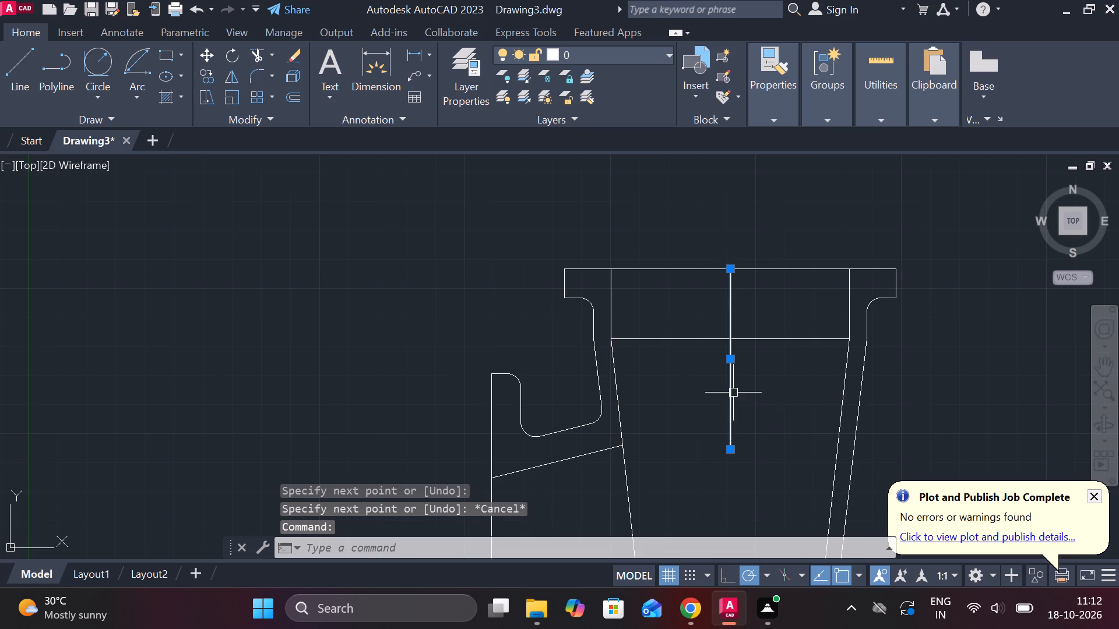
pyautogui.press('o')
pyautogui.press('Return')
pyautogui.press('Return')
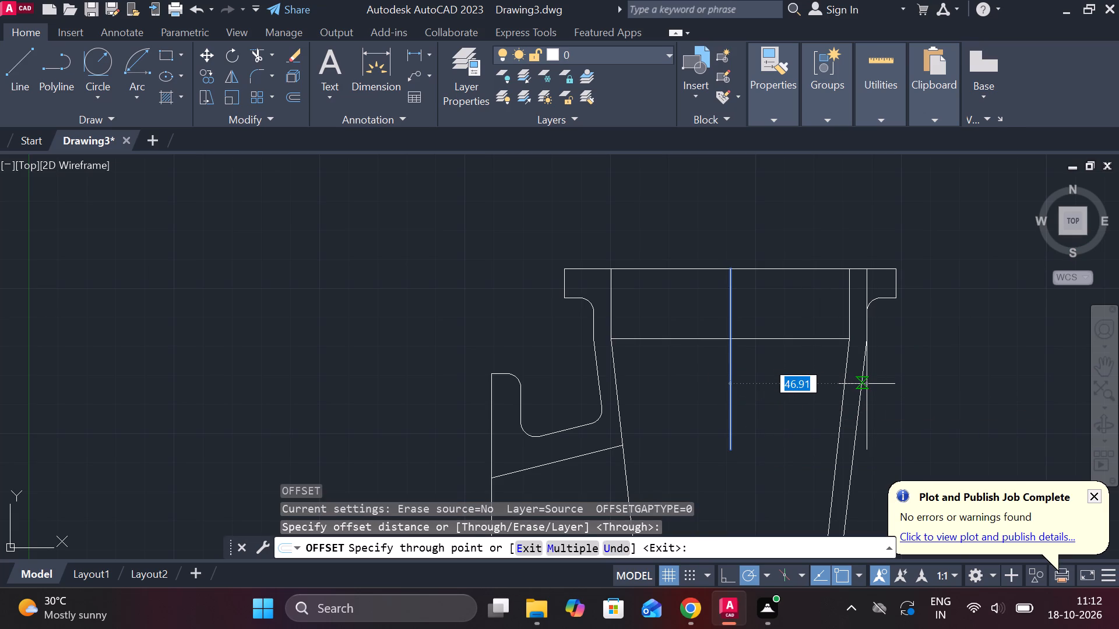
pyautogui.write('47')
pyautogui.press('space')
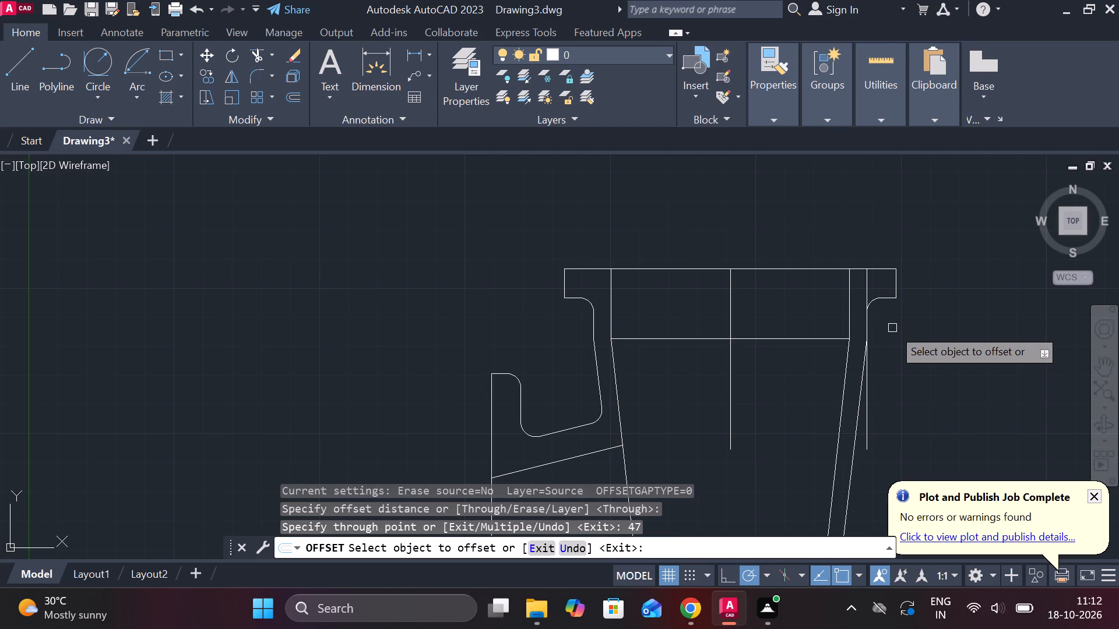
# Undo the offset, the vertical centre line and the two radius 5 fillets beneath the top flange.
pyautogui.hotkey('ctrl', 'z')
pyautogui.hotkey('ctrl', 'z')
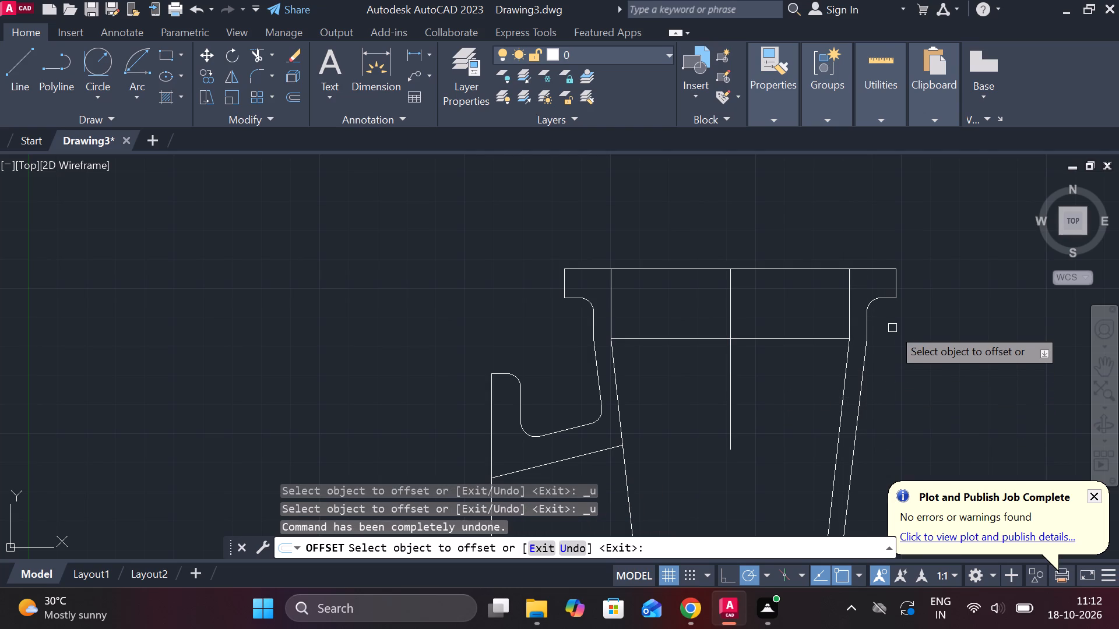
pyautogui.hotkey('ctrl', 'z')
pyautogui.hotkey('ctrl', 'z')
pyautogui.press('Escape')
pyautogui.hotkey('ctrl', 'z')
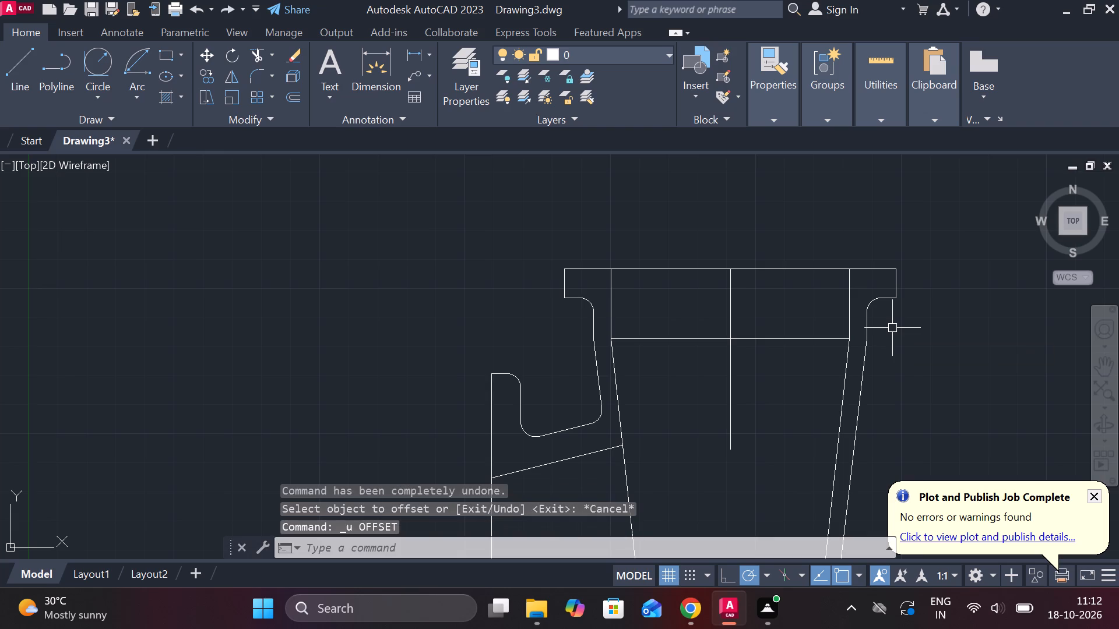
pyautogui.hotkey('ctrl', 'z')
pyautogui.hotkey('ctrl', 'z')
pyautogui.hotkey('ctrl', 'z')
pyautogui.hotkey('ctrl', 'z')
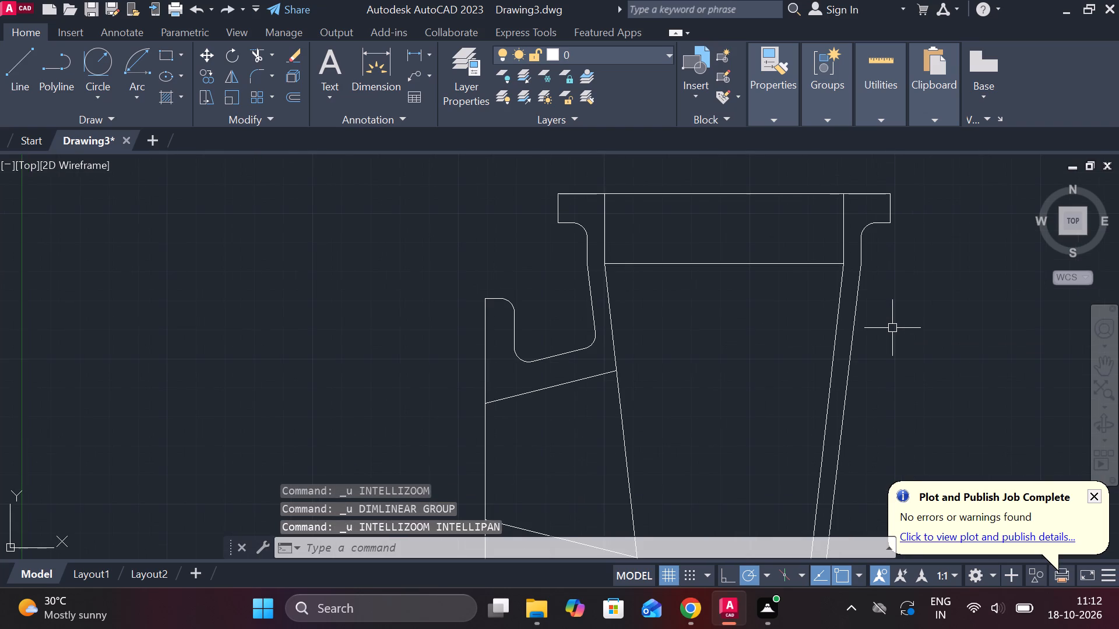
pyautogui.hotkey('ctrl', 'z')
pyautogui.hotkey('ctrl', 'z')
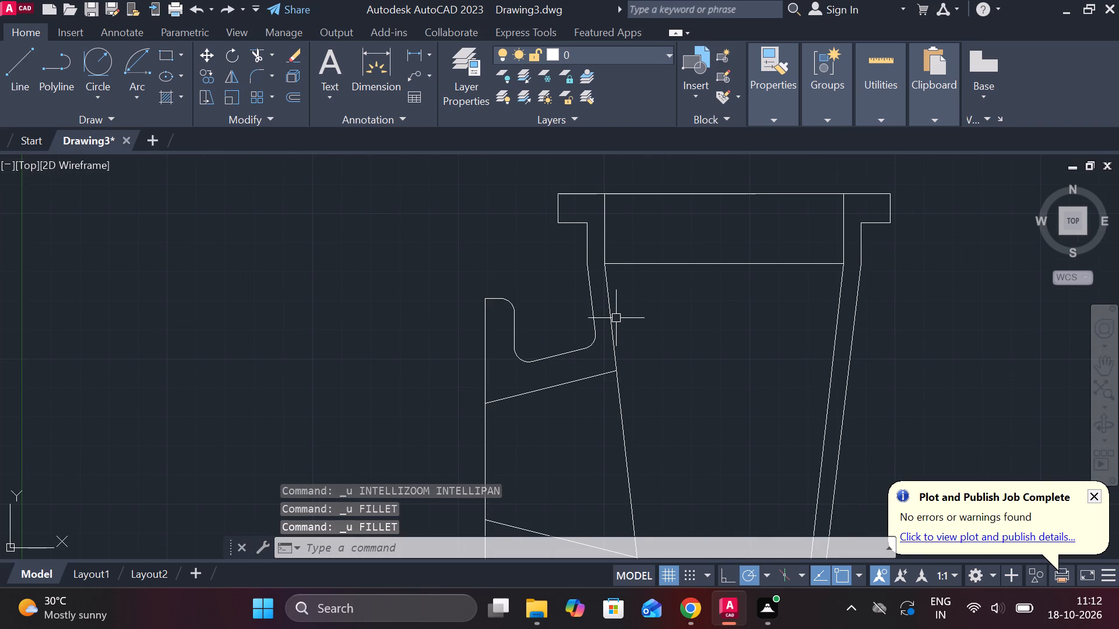
# Offset the top flange's upper edge by 40 down into the tapered body.
pyautogui.click(574, 196)
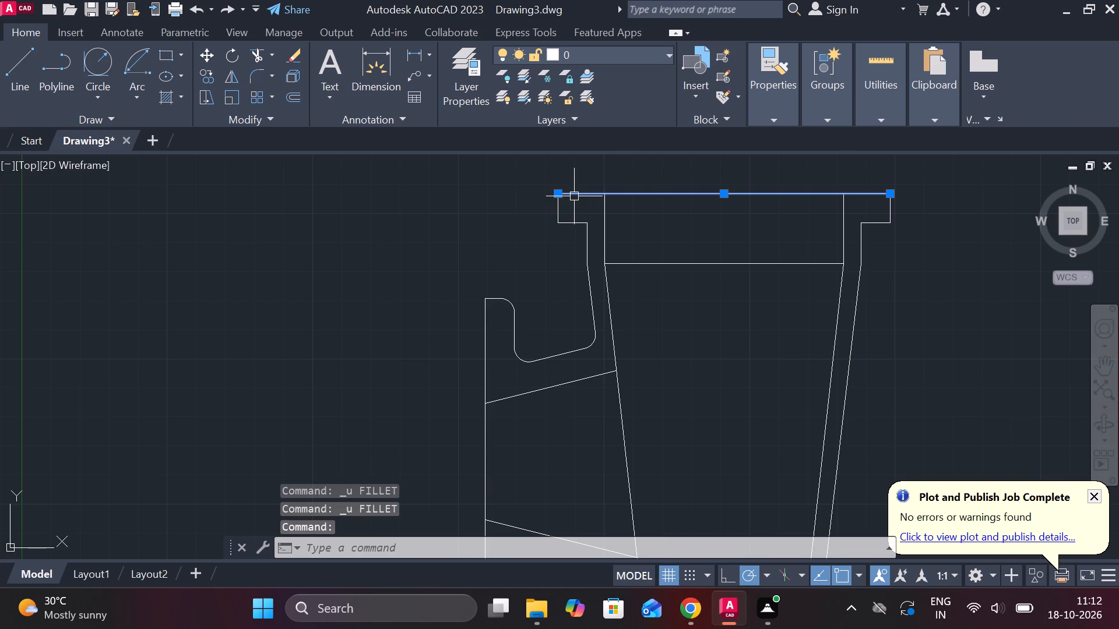
pyautogui.press('o')
pyautogui.press('Return')
pyautogui.press('Return')
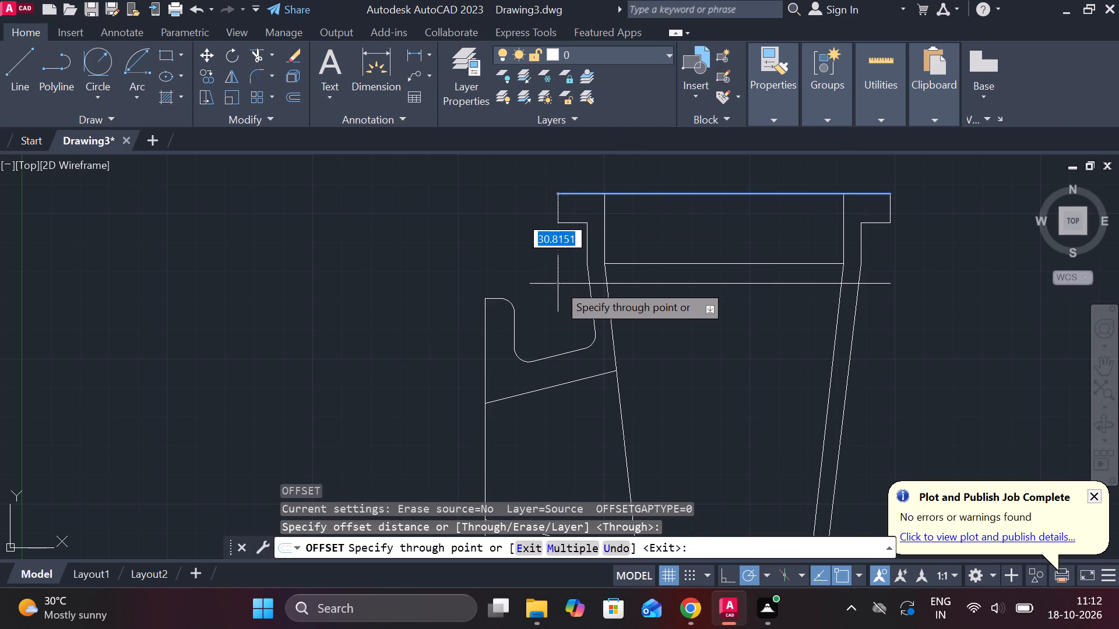
pyautogui.write('40')
pyautogui.press('Return')
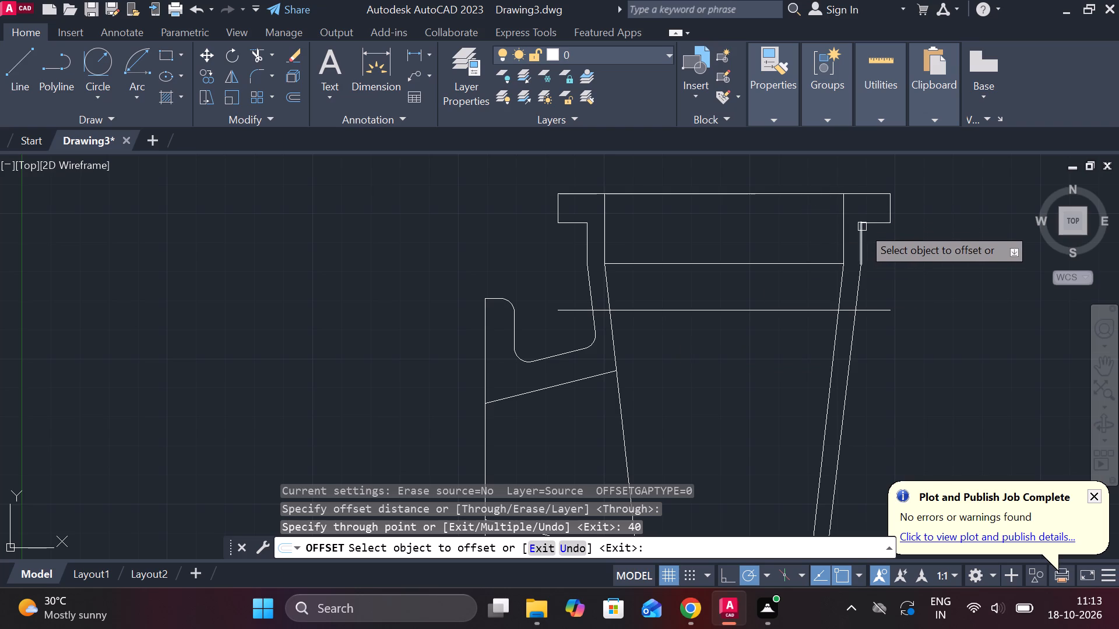
pyautogui.scroll(1, 870, 234)
pyautogui.press('Escape')
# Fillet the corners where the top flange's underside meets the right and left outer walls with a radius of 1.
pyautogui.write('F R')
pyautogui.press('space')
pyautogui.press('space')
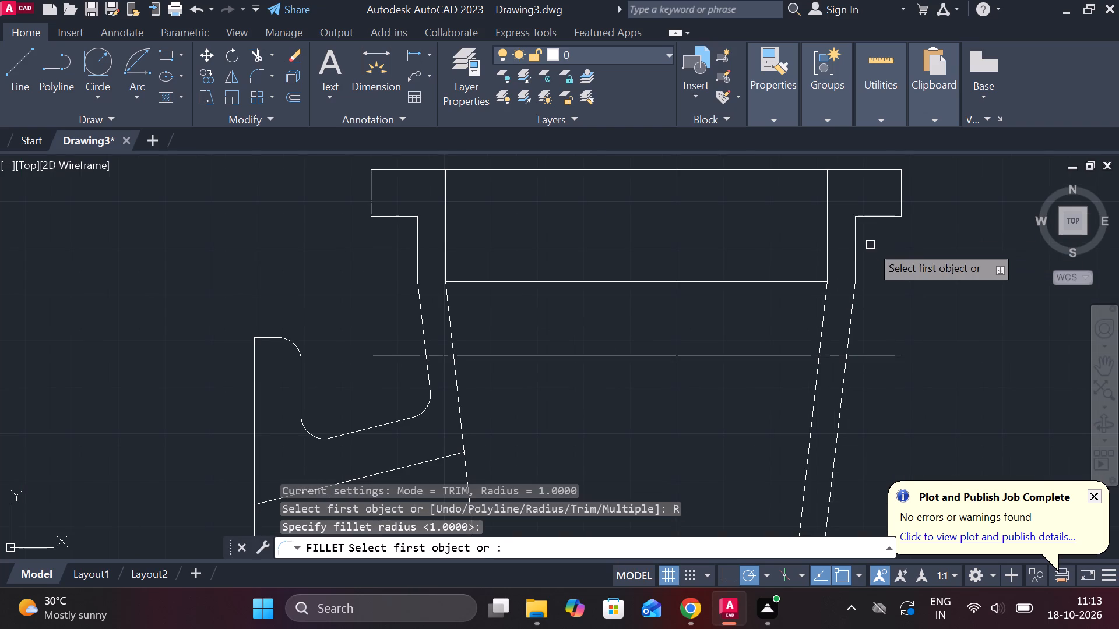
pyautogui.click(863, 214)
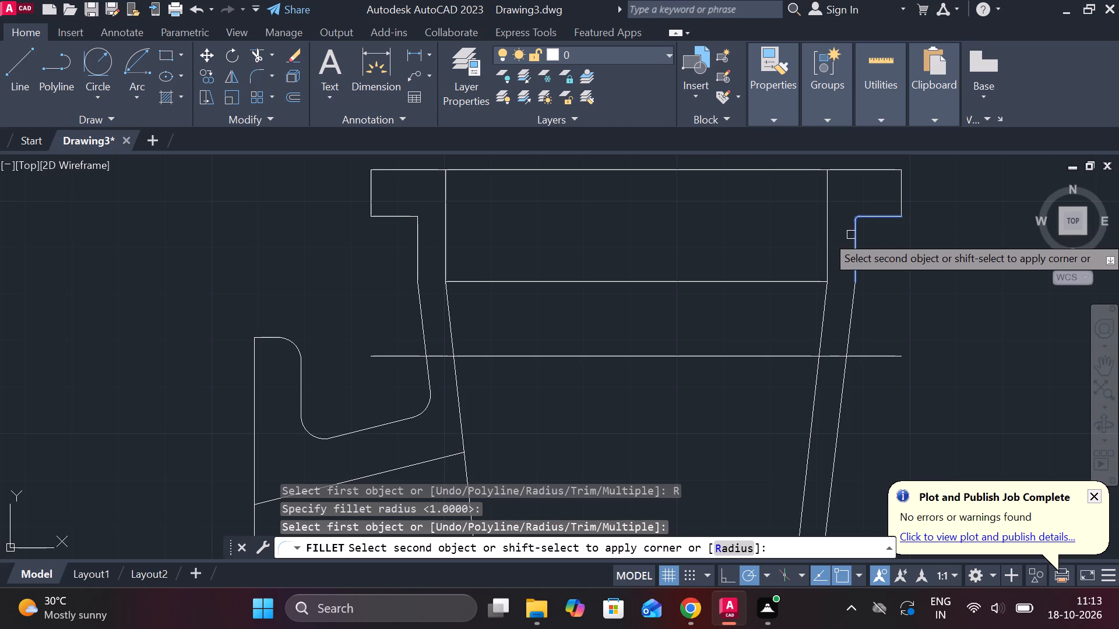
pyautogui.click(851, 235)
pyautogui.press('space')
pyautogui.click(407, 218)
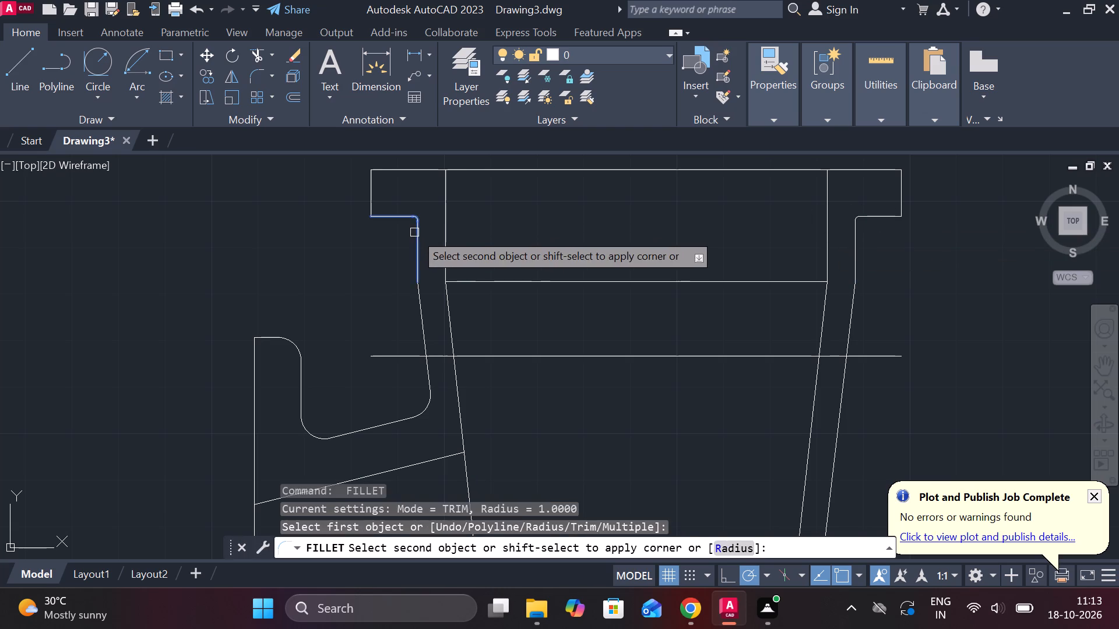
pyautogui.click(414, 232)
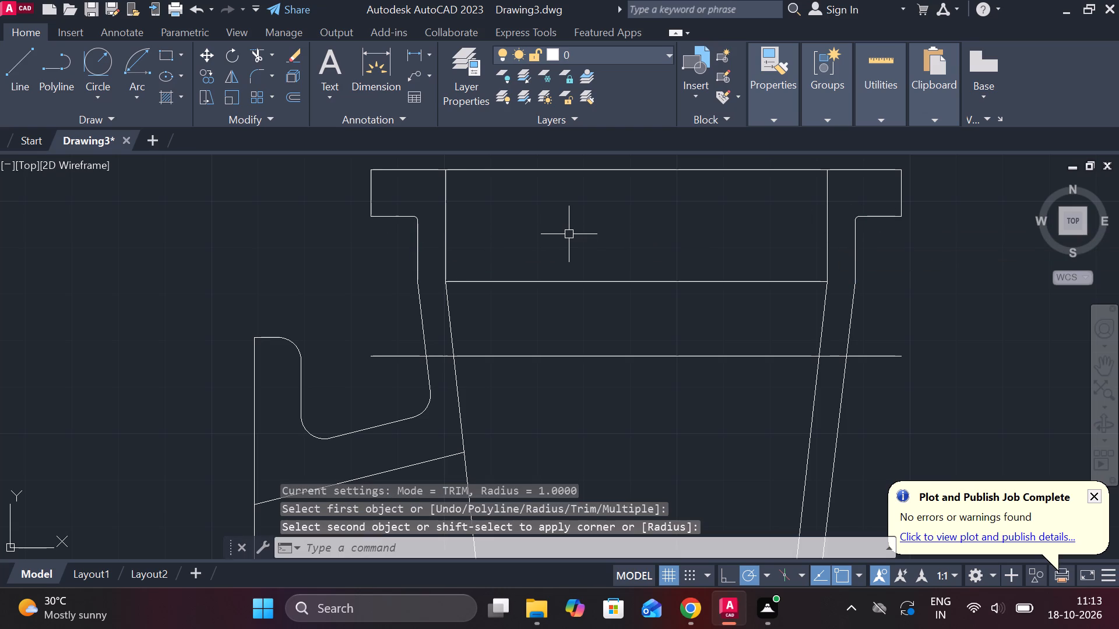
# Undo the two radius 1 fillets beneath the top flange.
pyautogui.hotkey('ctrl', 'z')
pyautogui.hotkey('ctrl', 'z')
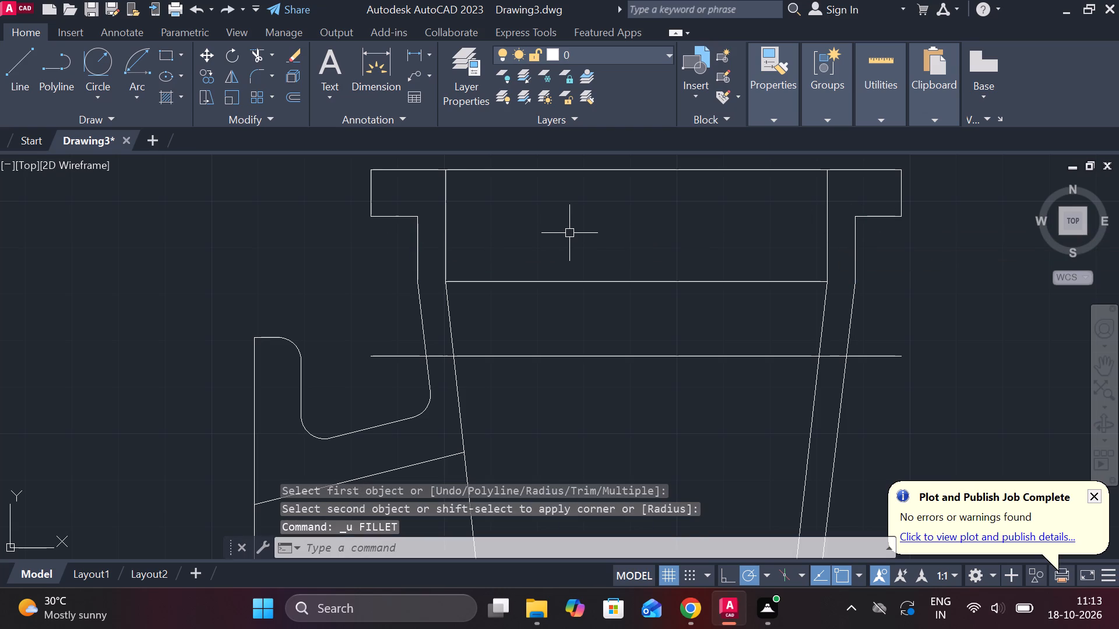
# Fillet the corners where the top flange's underside meets the right and left outer walls with a radius of 3.
pyautogui.write('F R')
pyautogui.press('space')
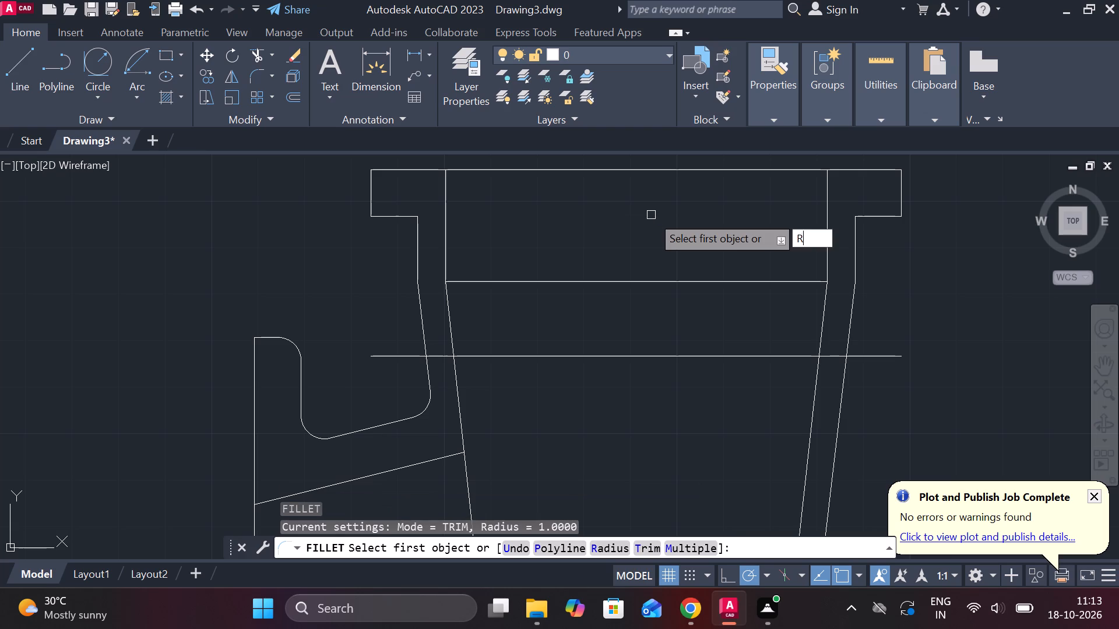
pyautogui.write('3')
pyautogui.press('space')
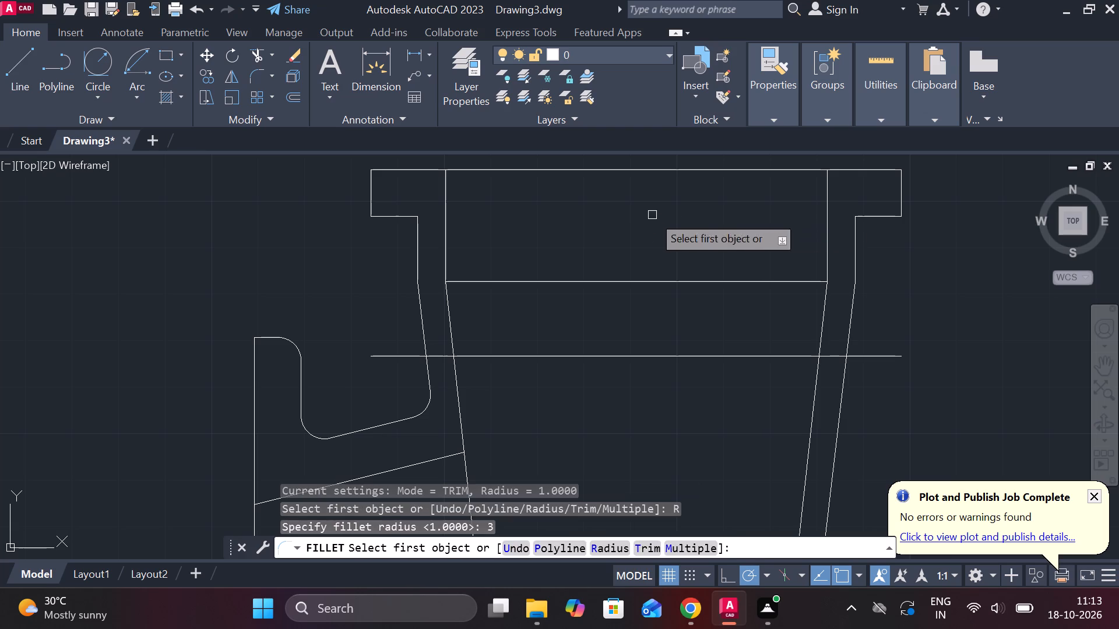
pyautogui.click(872, 215)
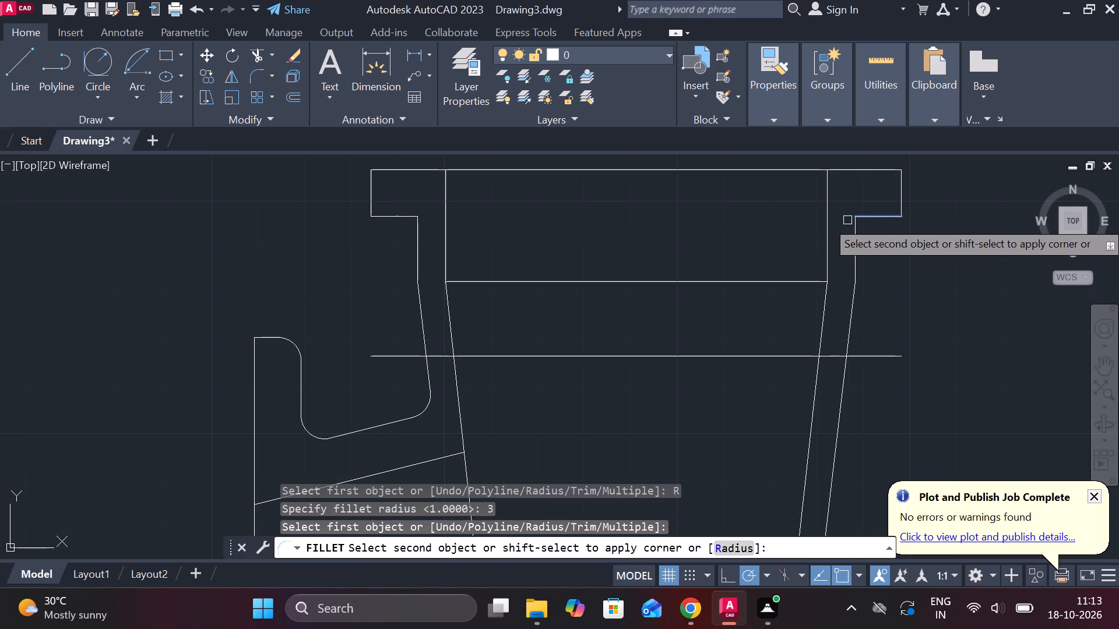
pyautogui.click(854, 235)
pyautogui.press('space')
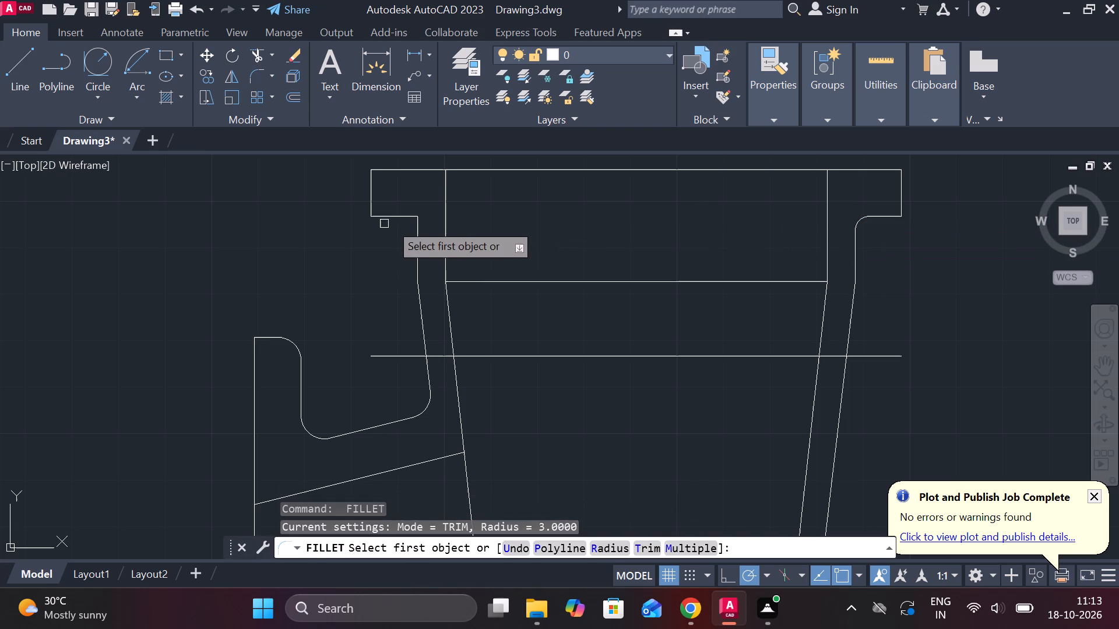
pyautogui.click(404, 213)
pyautogui.click(413, 225)
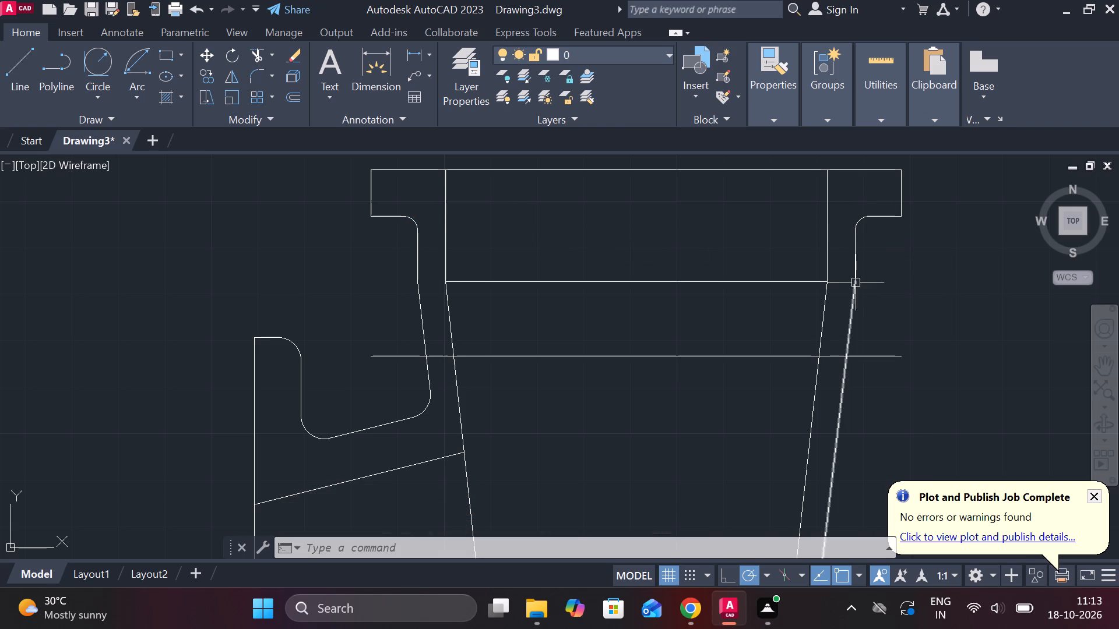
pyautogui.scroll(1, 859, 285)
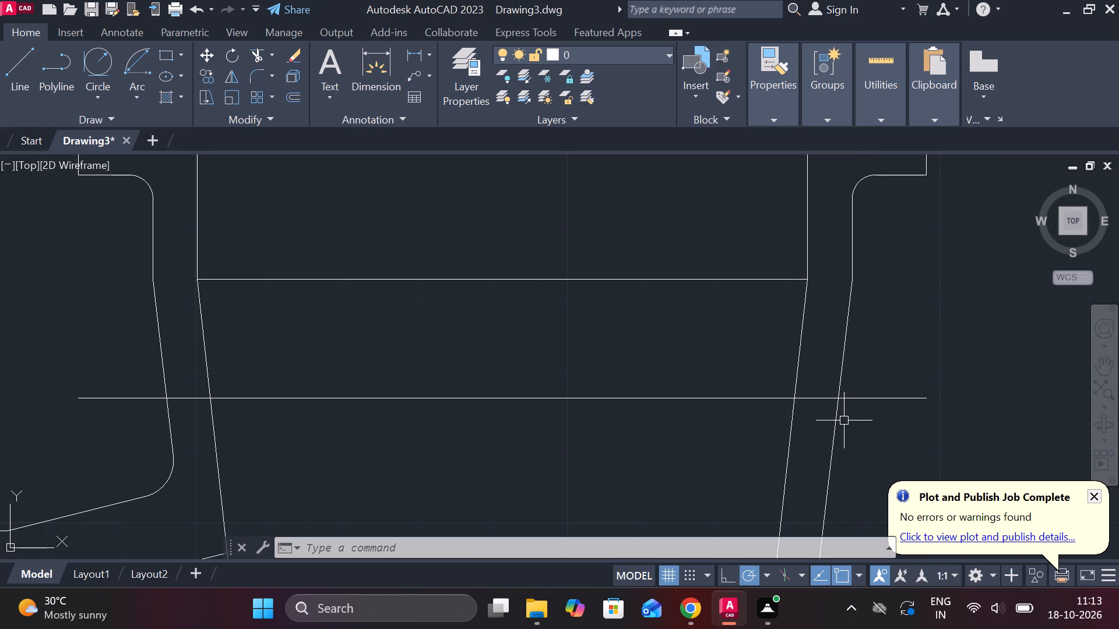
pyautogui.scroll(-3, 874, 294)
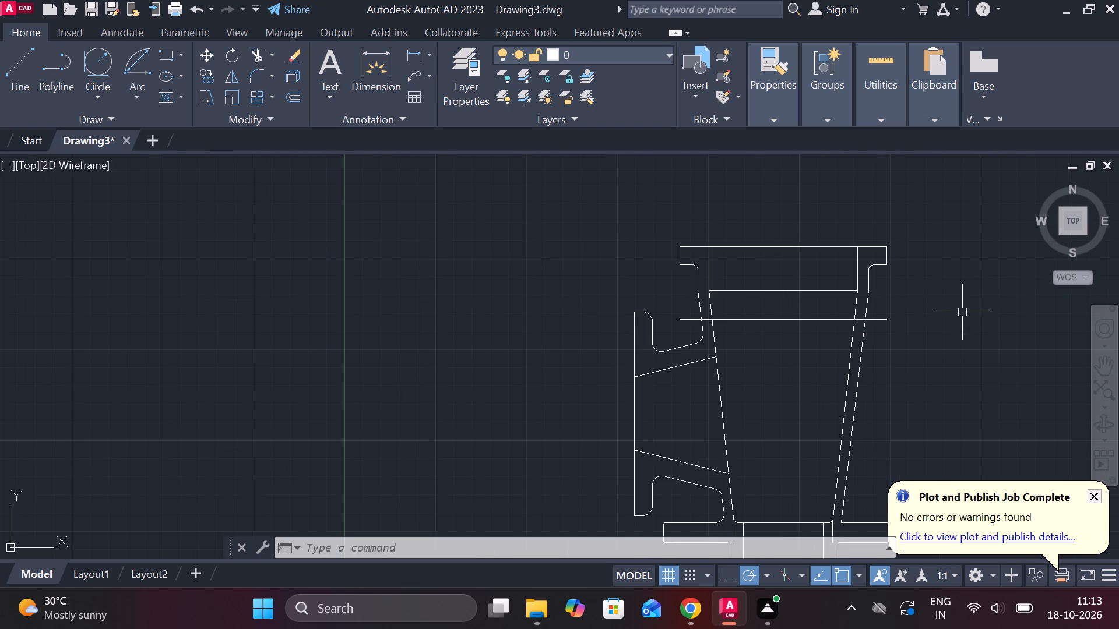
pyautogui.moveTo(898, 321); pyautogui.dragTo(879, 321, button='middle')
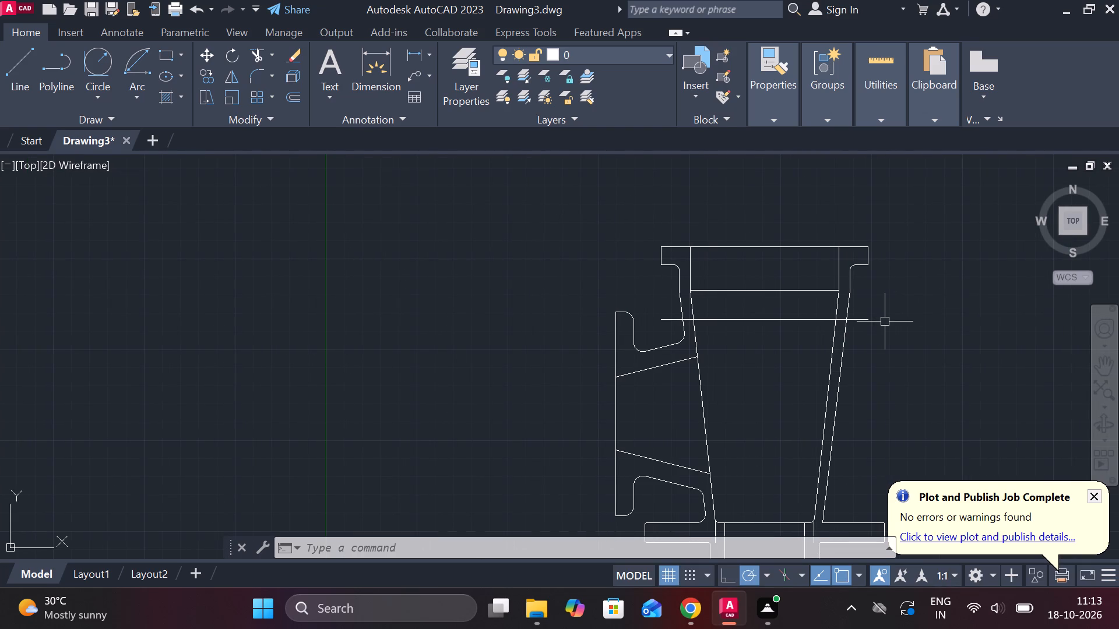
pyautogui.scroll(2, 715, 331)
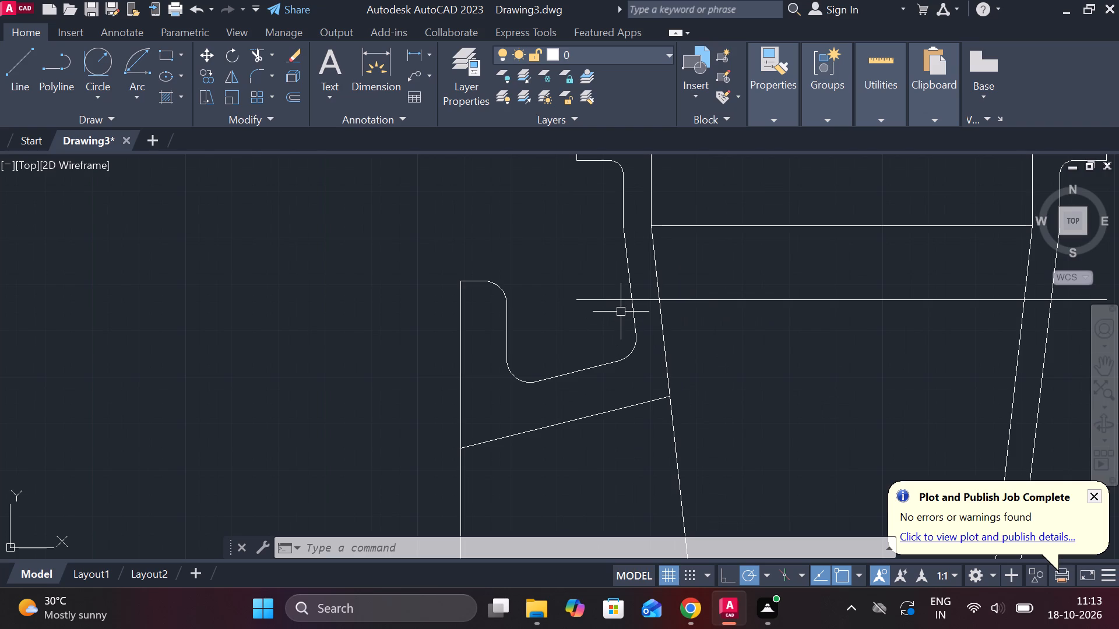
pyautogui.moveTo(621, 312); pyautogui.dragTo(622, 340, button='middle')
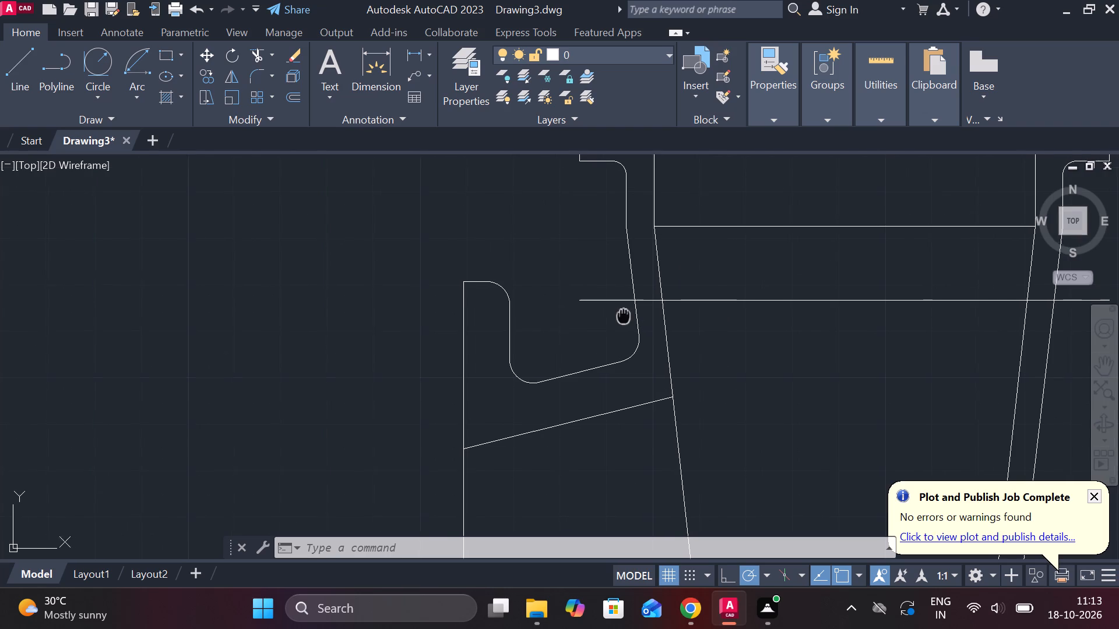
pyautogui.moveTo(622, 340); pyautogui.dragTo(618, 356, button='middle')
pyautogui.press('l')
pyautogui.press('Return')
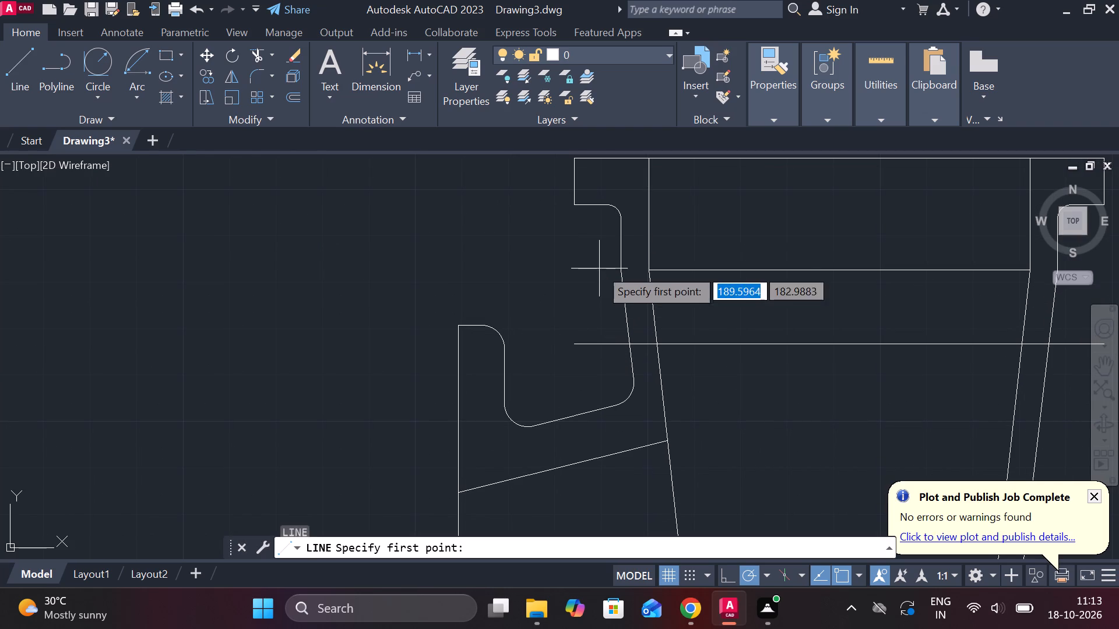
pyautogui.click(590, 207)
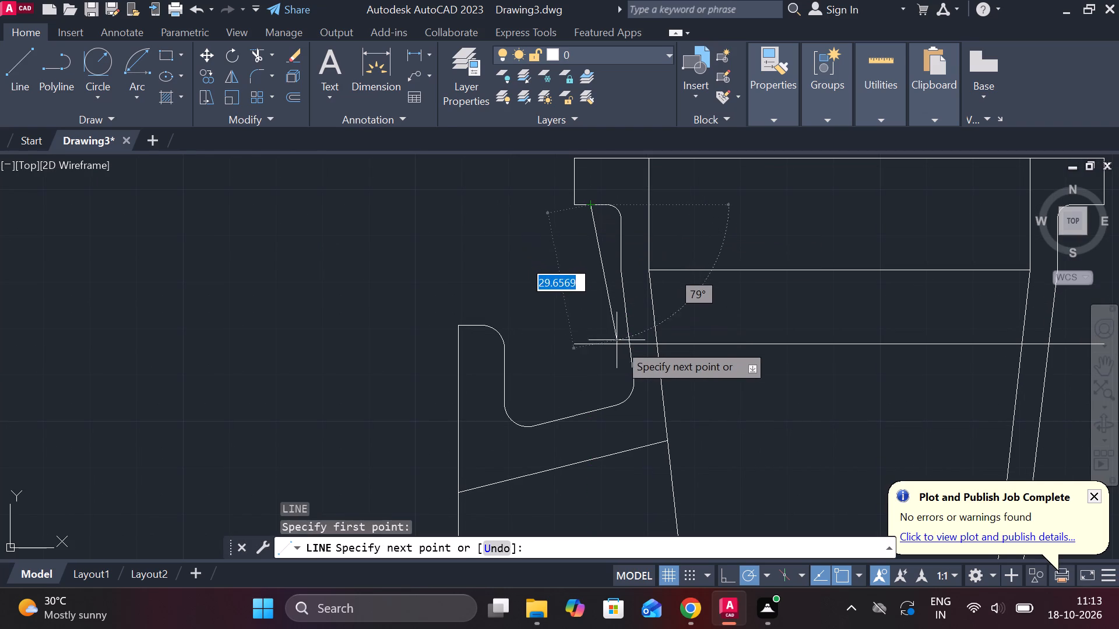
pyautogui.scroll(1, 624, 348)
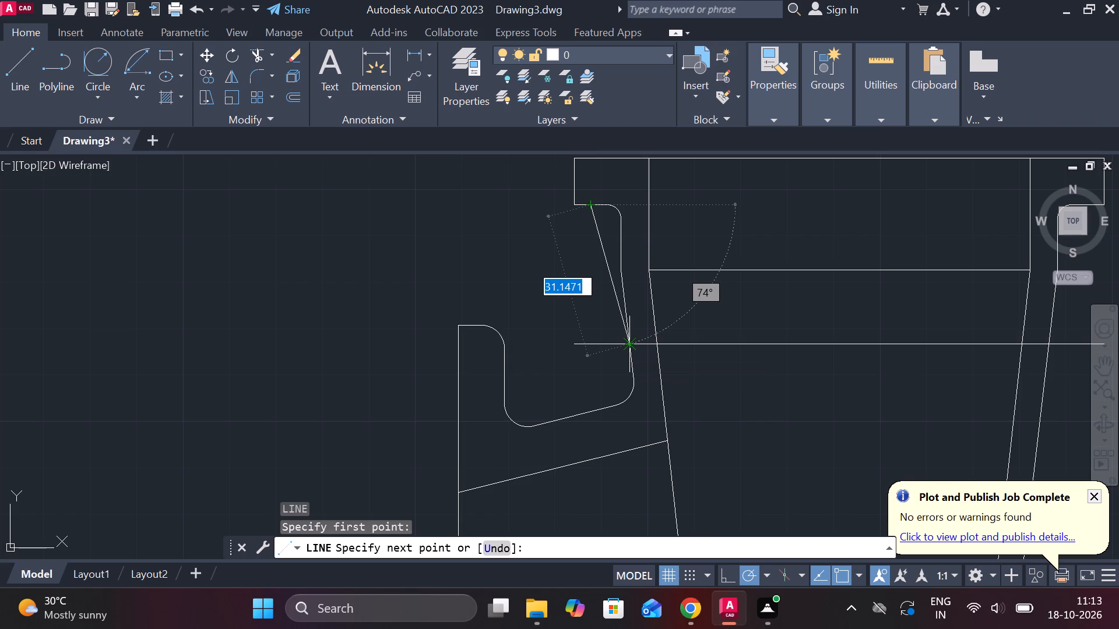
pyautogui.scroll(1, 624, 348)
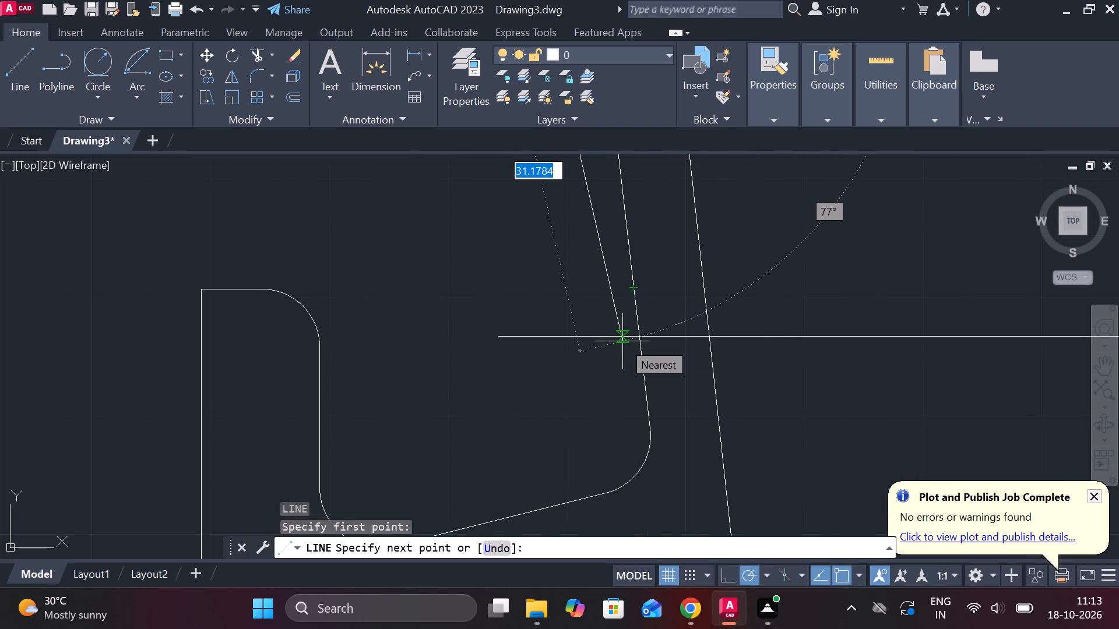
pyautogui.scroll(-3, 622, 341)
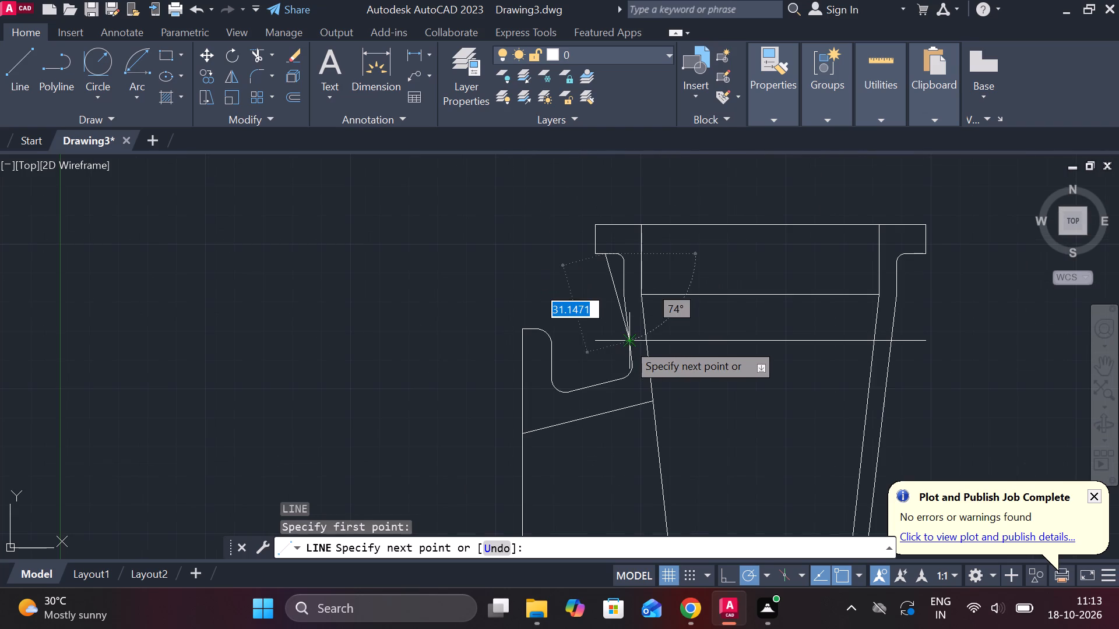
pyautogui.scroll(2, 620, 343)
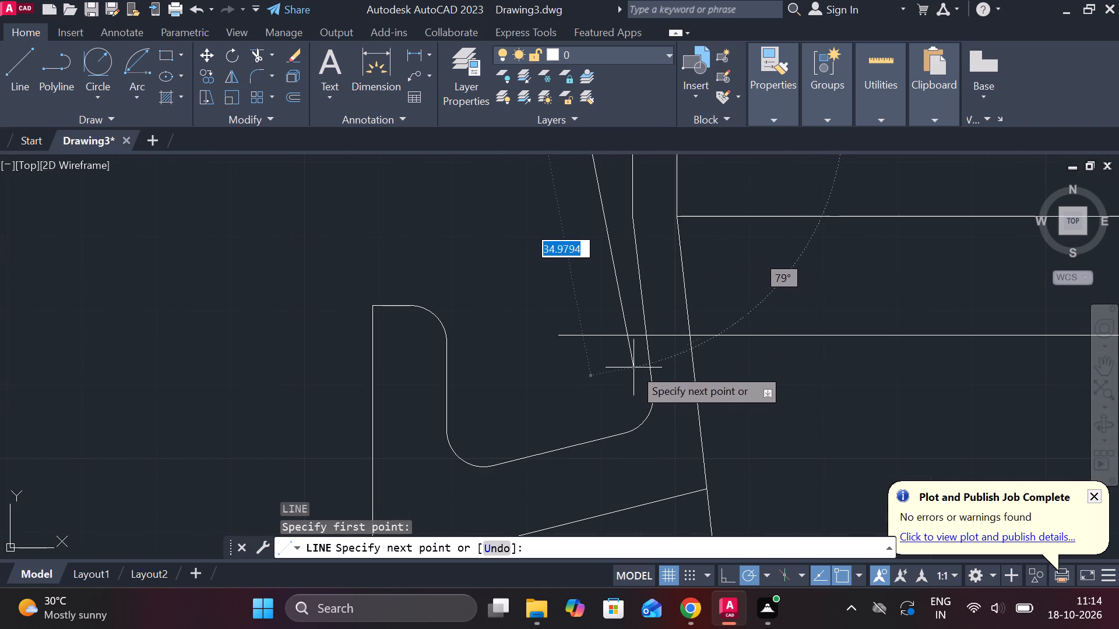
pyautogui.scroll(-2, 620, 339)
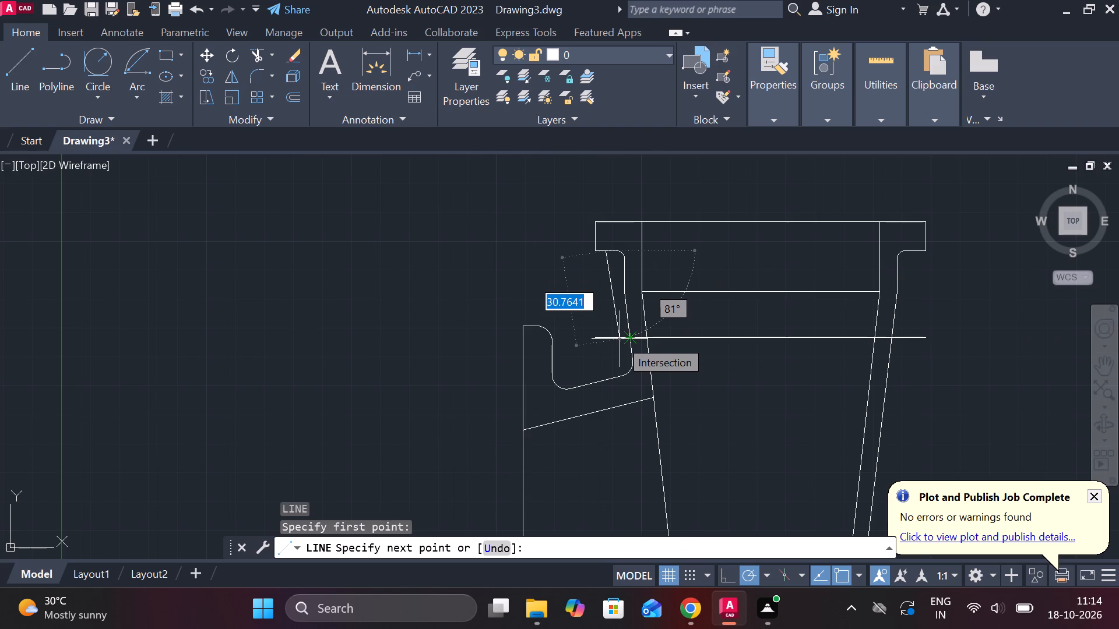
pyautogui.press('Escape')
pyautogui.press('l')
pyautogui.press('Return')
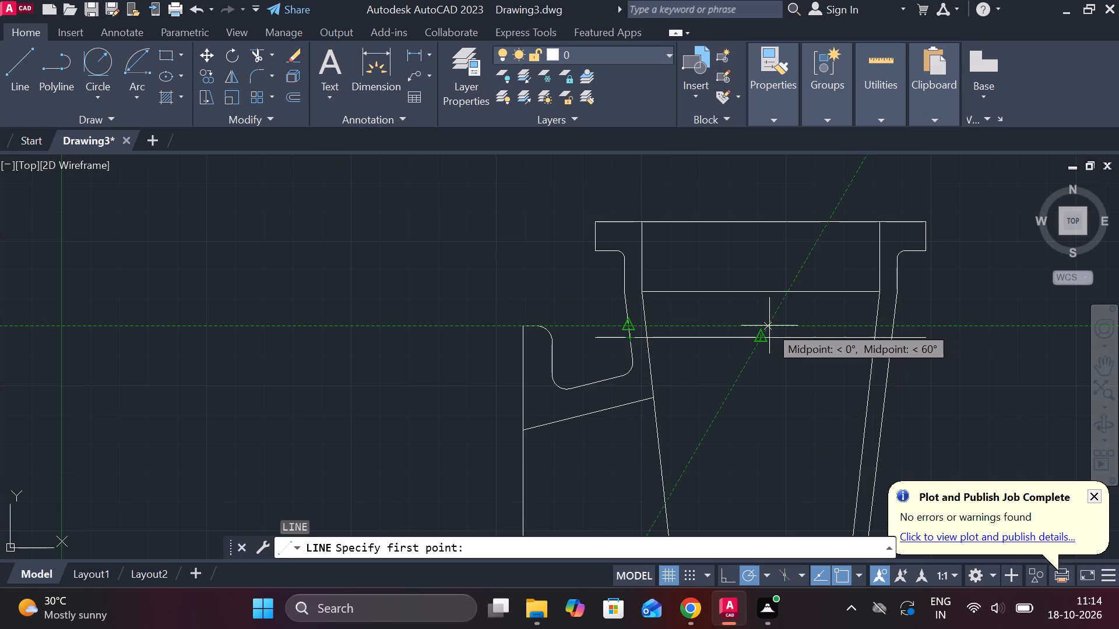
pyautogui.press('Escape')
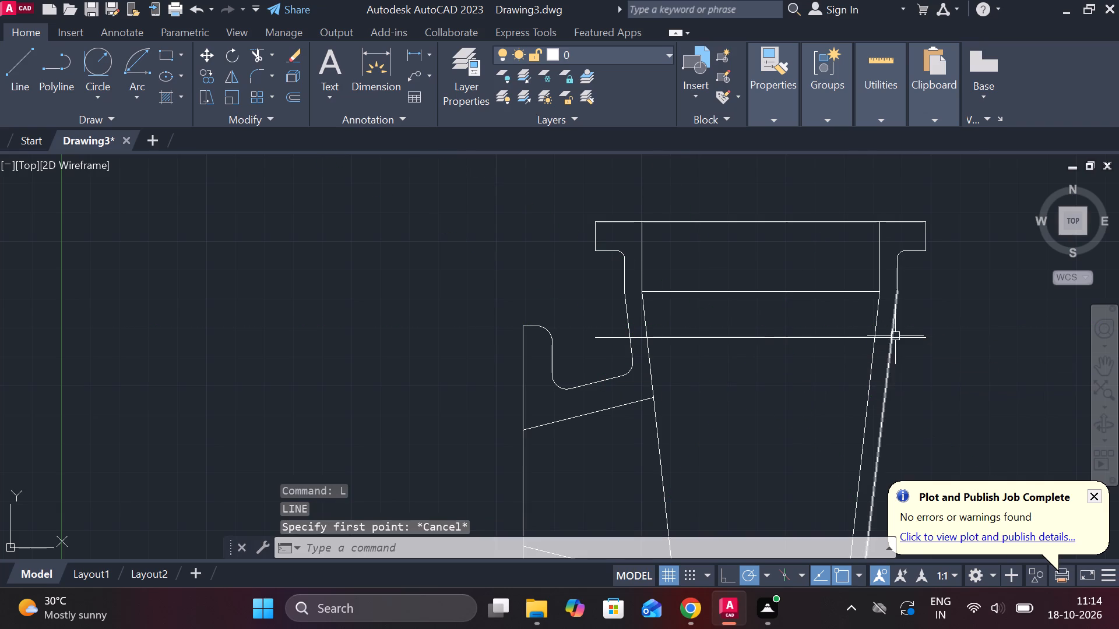
# Extend the sloped right and left outer walls of the tapered body up to the underside of the top flange.
pyautogui.press('e')
pyautogui.write('X')
pyautogui.press('space')
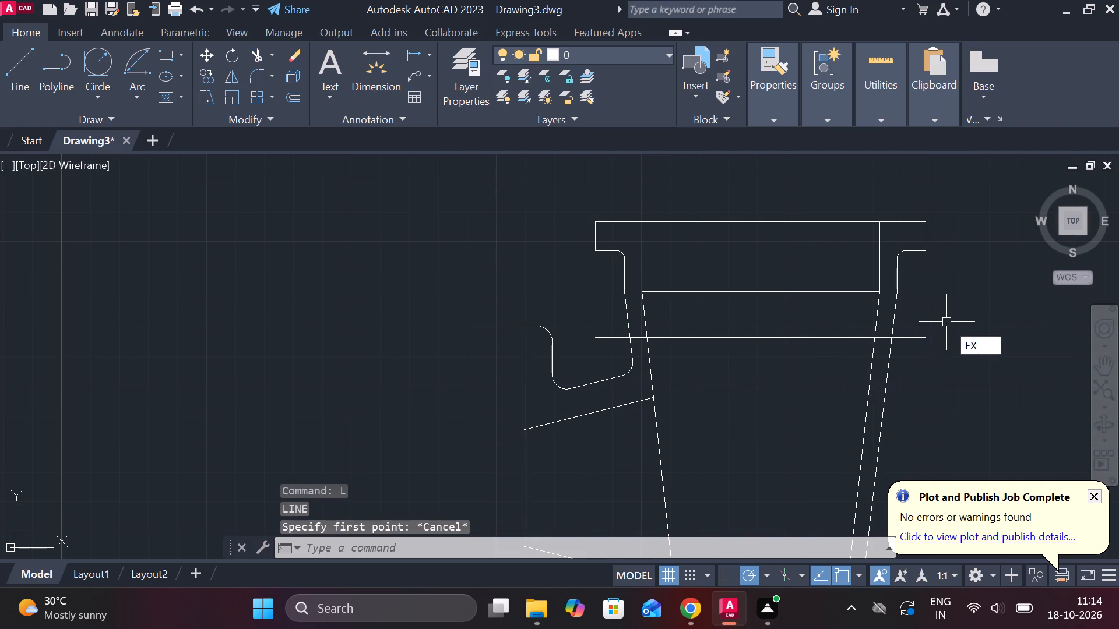
pyautogui.click(892, 312)
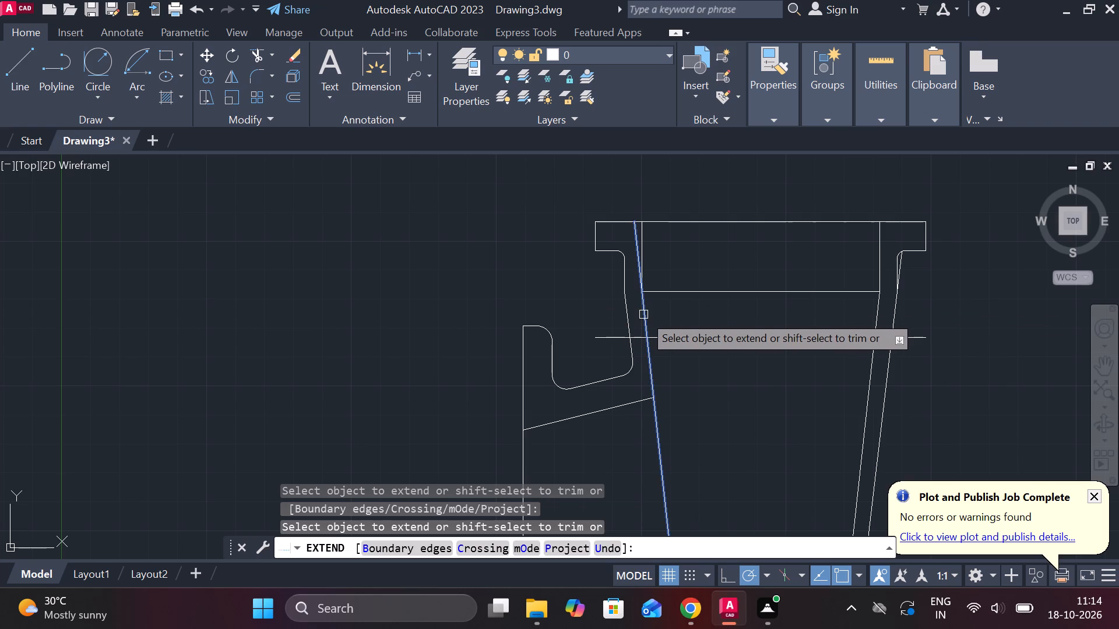
pyautogui.click(623, 310)
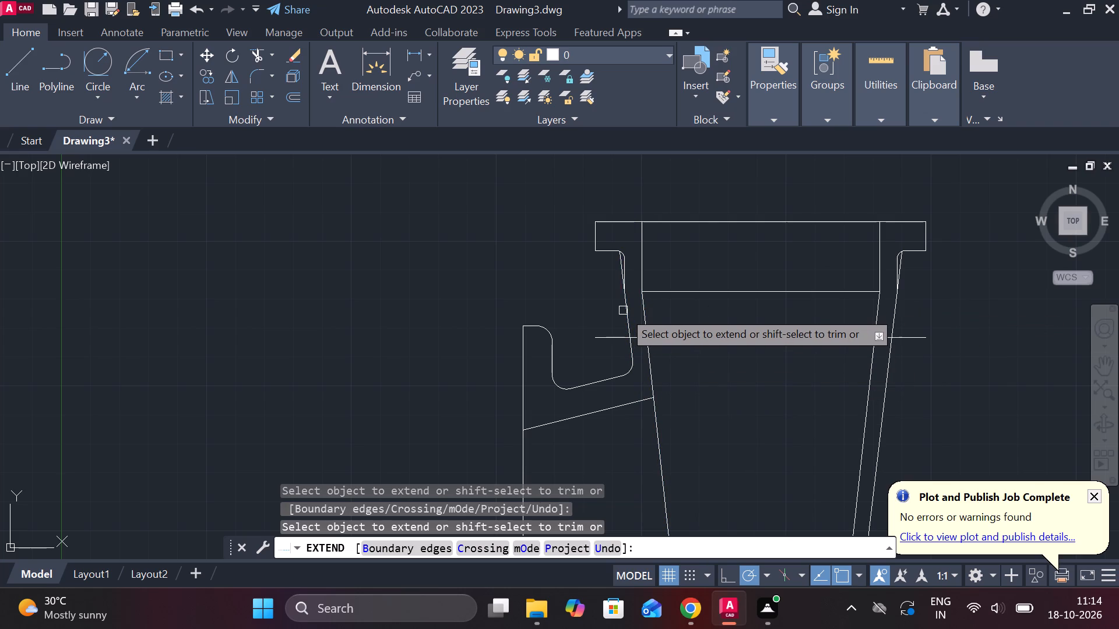
pyautogui.press('Escape')
# Trim away the vertical wall remnants and leftover fillet arcs beneath the top flange on the right and left sides.
pyautogui.scroll(1, 935, 313)
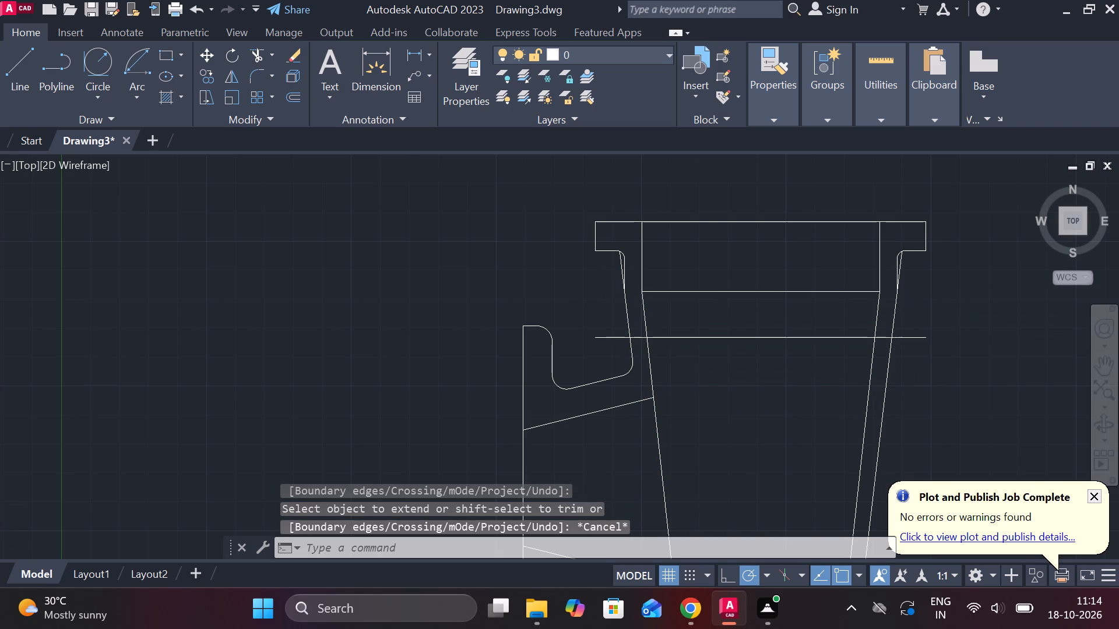
pyautogui.write('TR')
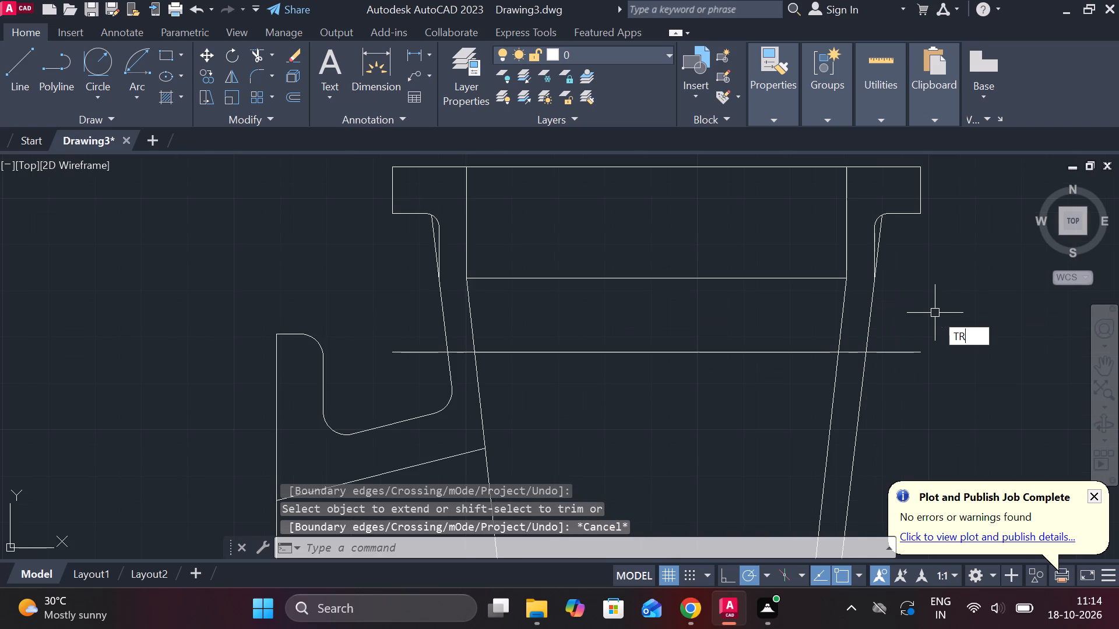
pyautogui.press('space')
pyautogui.click(872, 236)
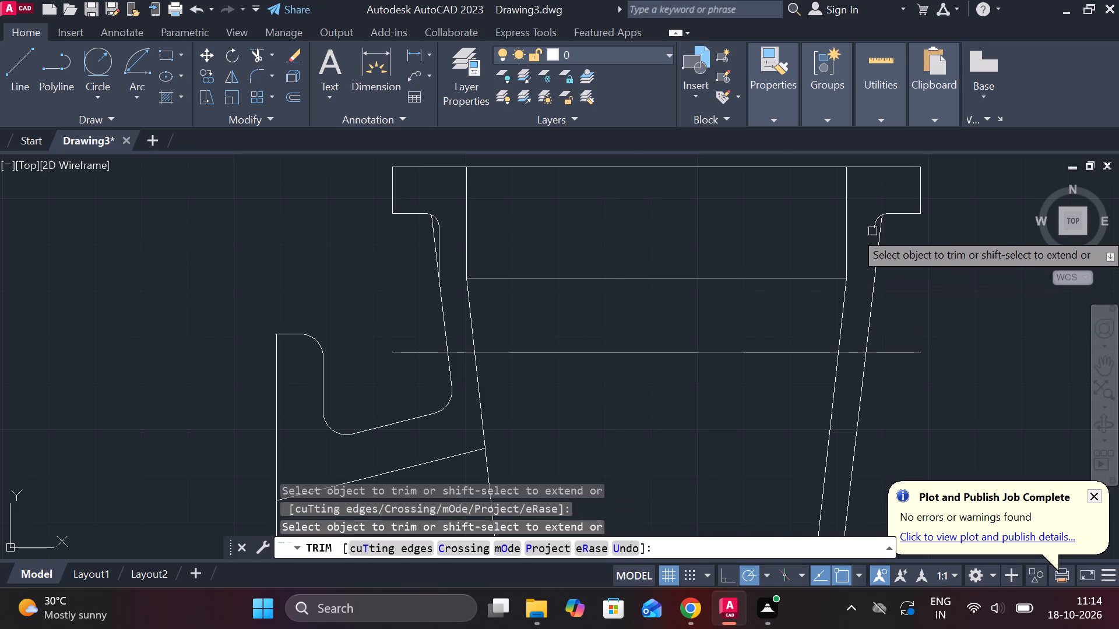
pyautogui.click(874, 227)
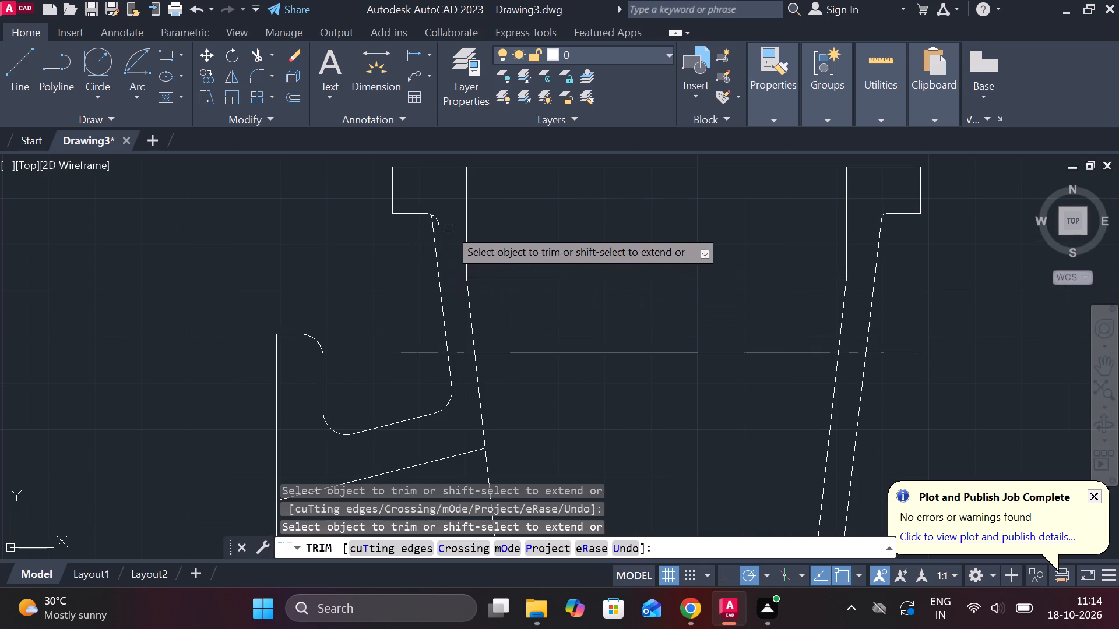
pyautogui.click(441, 243)
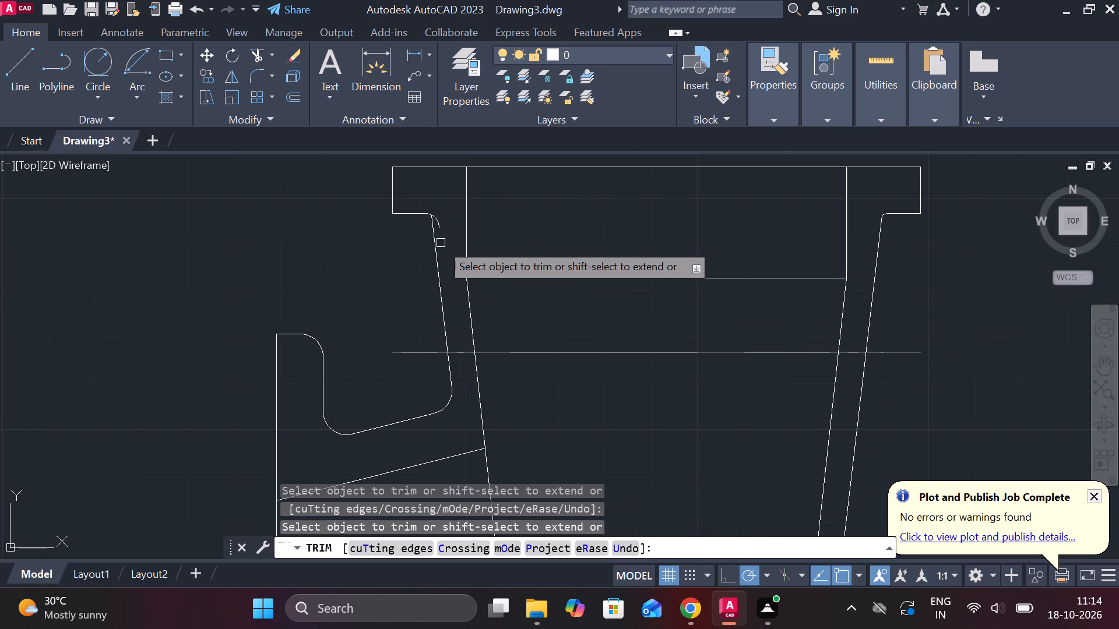
pyautogui.click(441, 226)
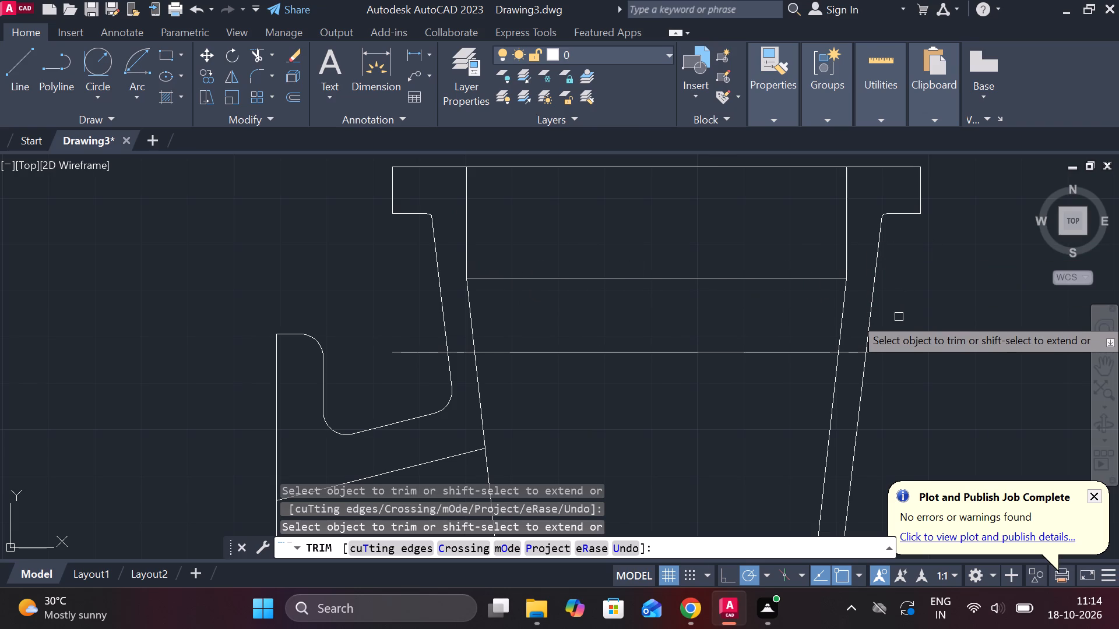
pyautogui.press('Escape')
# Draw a short vertical line downward from the midpoint of the inner horizontal line below the top flange.
pyautogui.press('l')
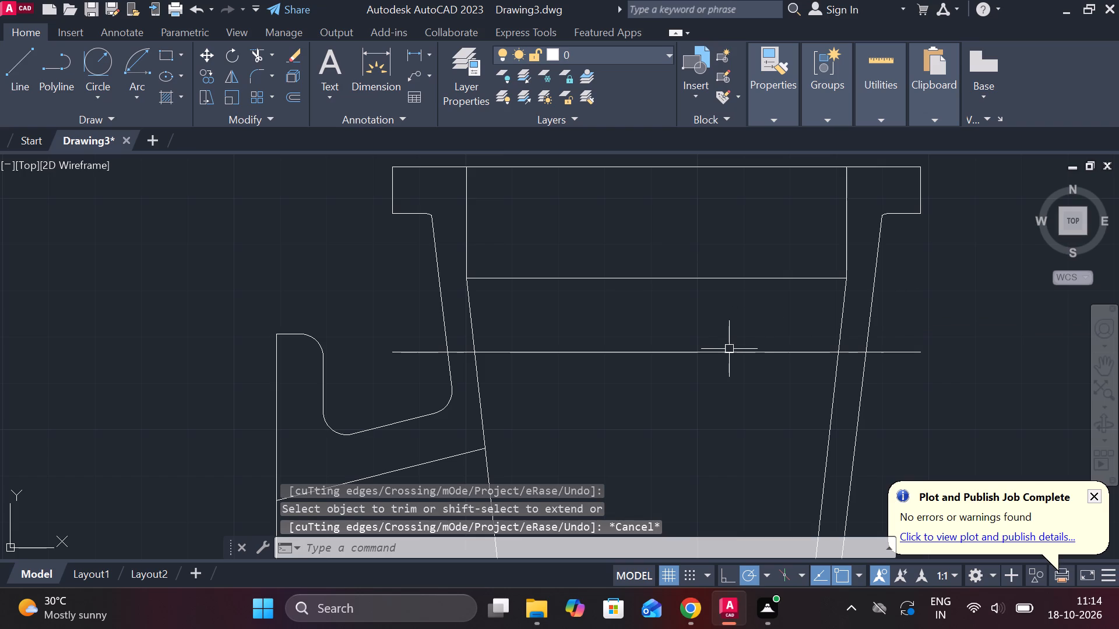
pyautogui.press('Return')
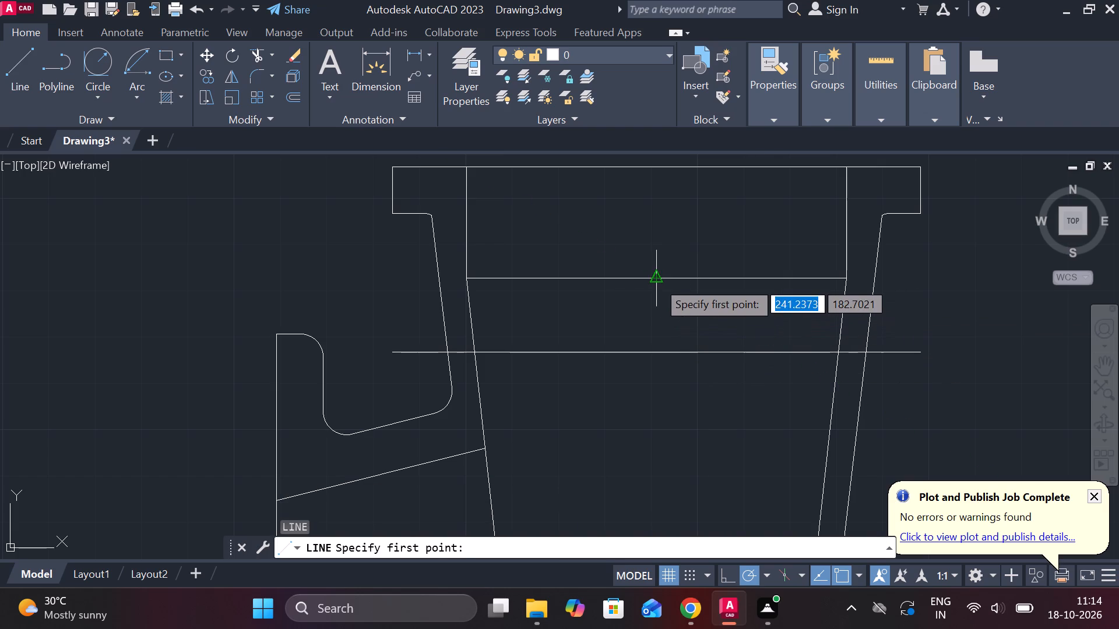
pyautogui.click(655, 280)
pyautogui.click(668, 335)
pyautogui.press('Escape')
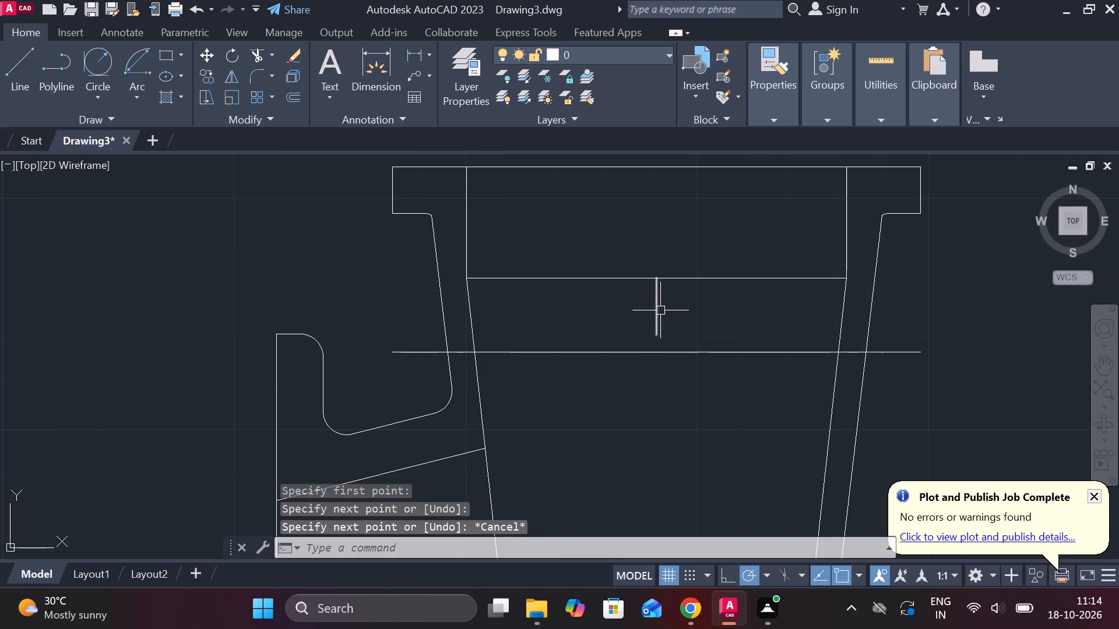
# Offset the short vertical centre line by 47 to both the right and left sides.
pyautogui.click(657, 312)
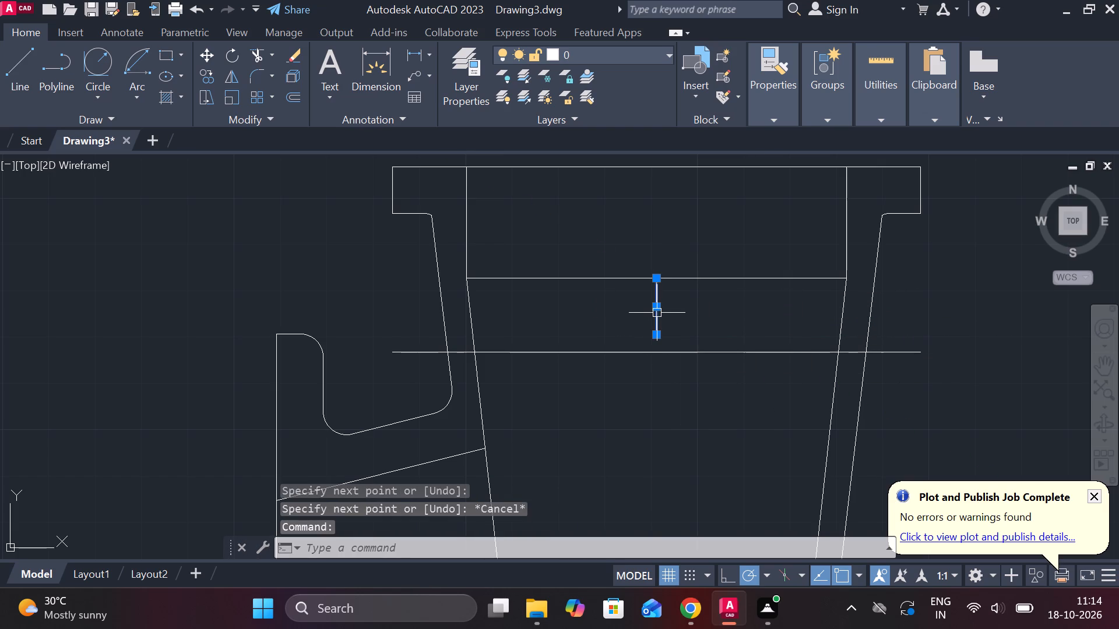
pyautogui.press('o')
pyautogui.press('Return')
pyautogui.press('Return')
pyautogui.write('47')
pyautogui.press('space')
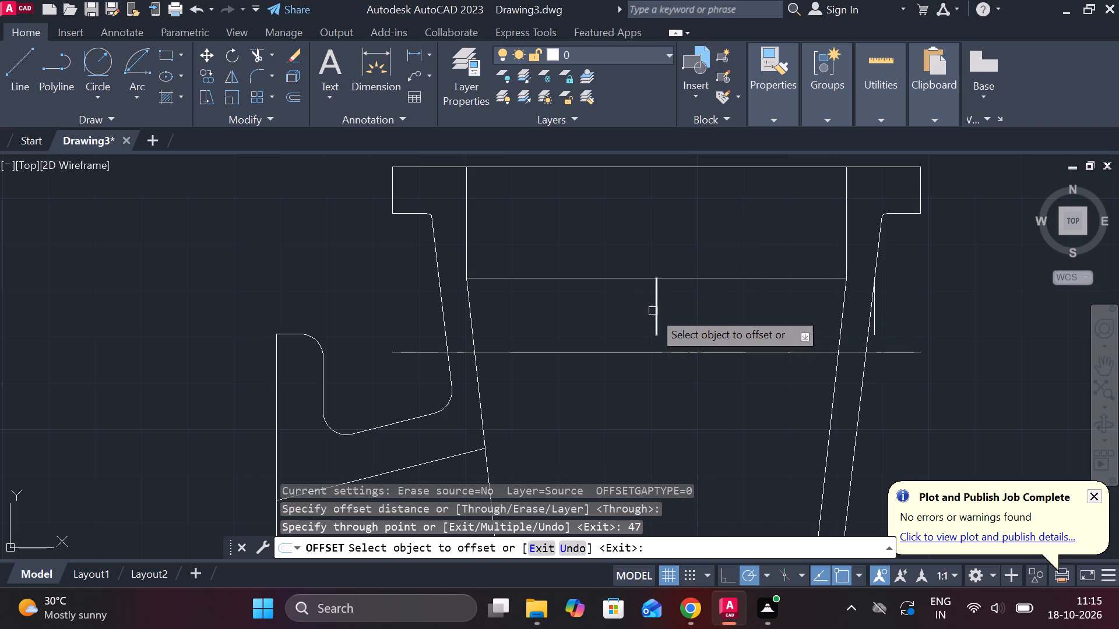
pyautogui.click(653, 311)
pyautogui.write('47')
pyautogui.press('space')
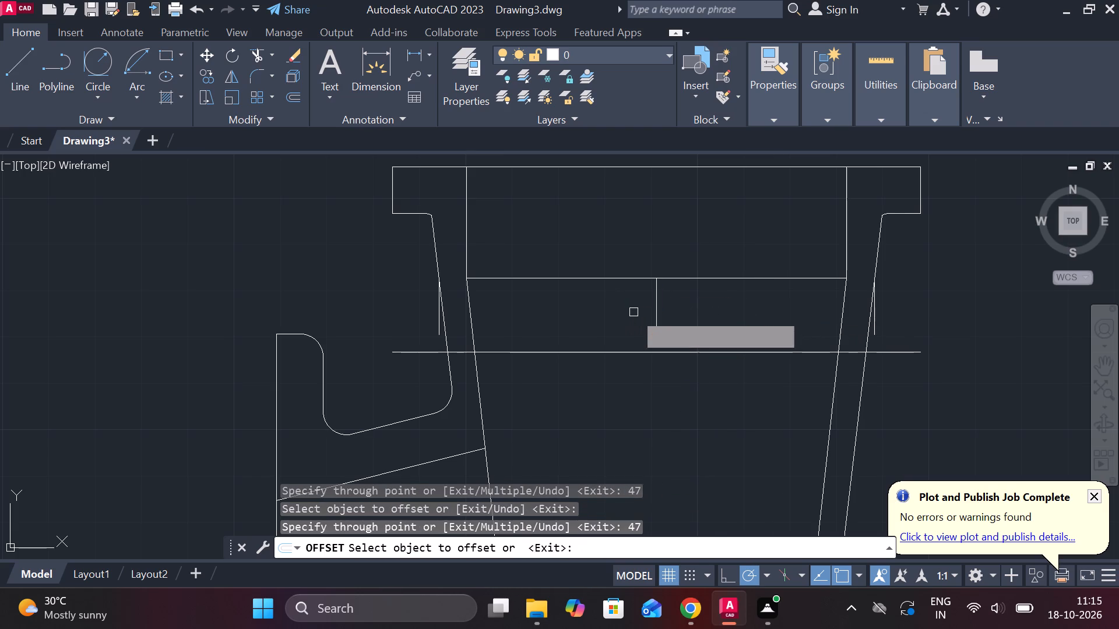
pyautogui.press('Escape')
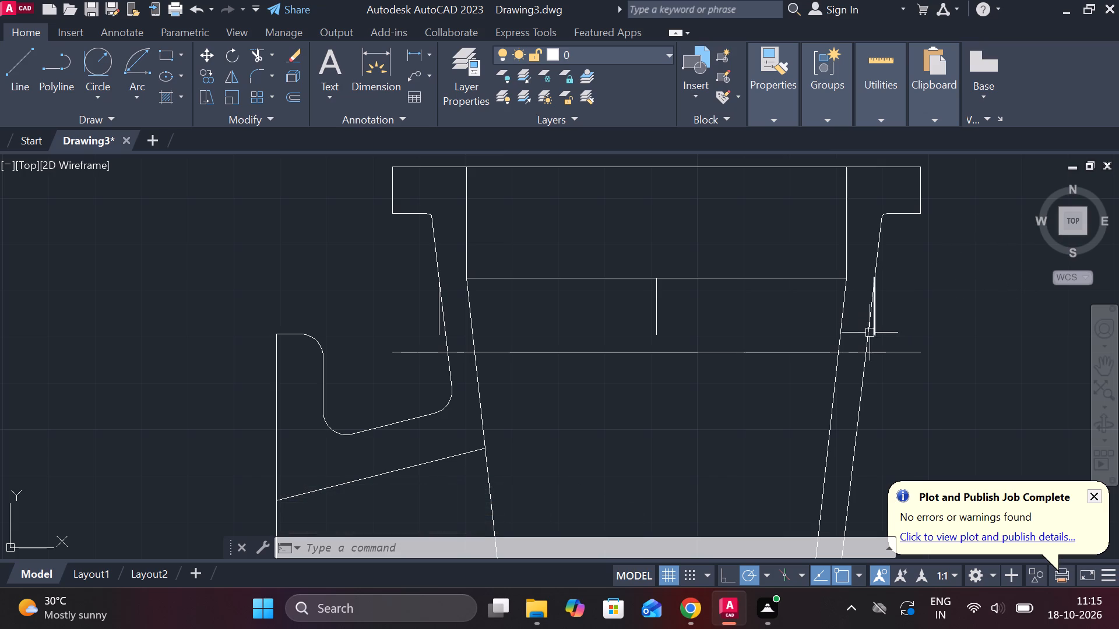
# Draw a slanted line from the top end of the left offset line up to the top flange's left underside.
pyautogui.scroll(1, 872, 341)
pyautogui.scroll(-2, 872, 341)
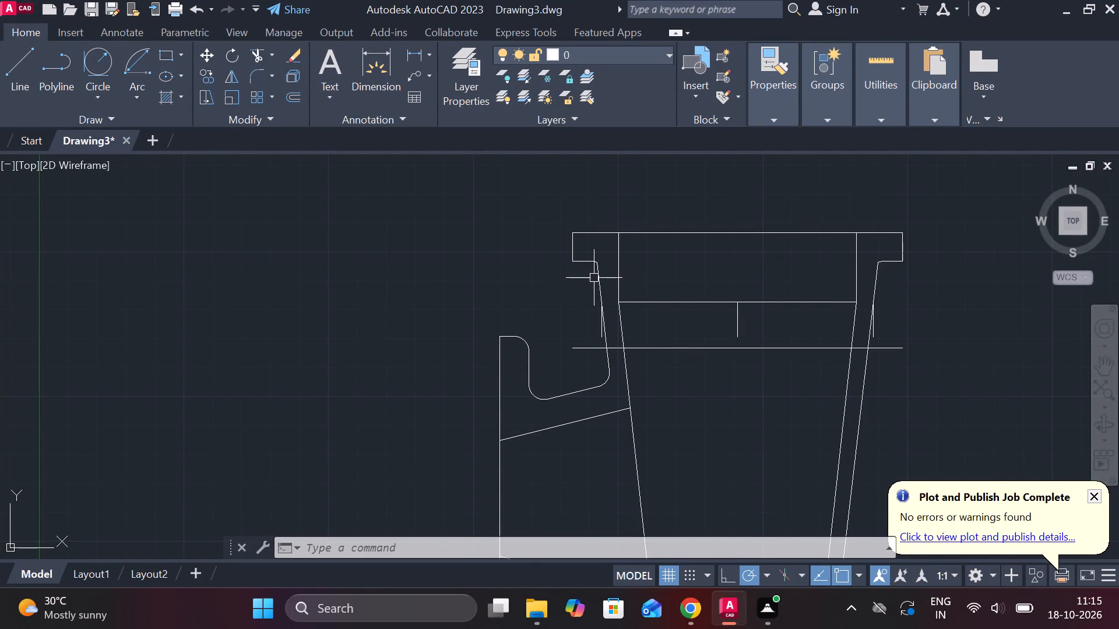
pyautogui.scroll(1, 593, 277)
pyautogui.press('l')
pyautogui.press('Return')
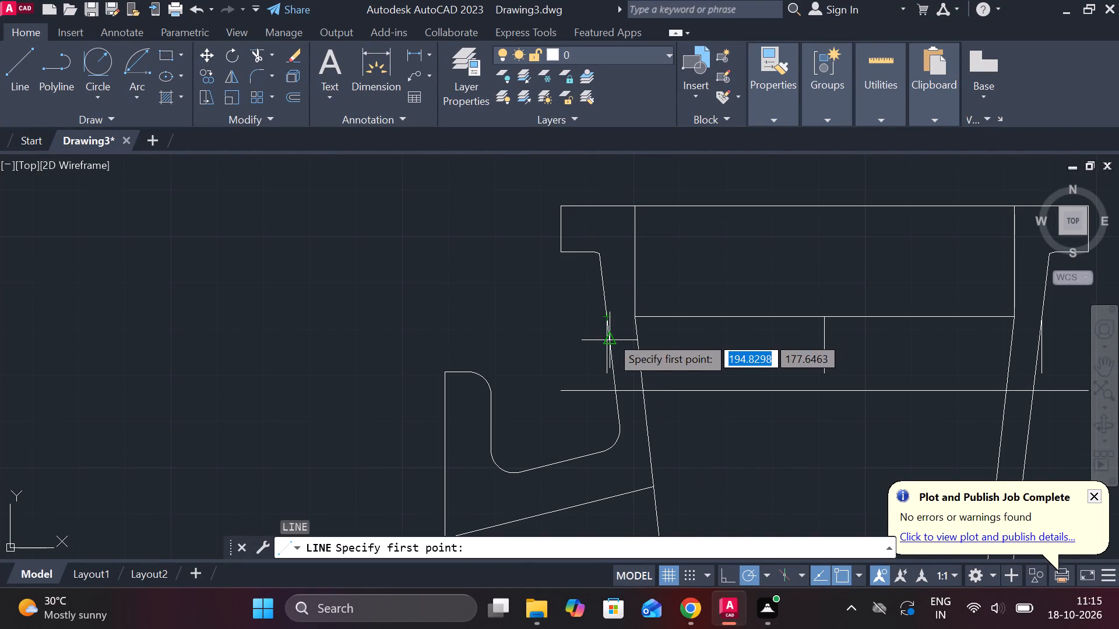
pyautogui.scroll(2, 606, 323)
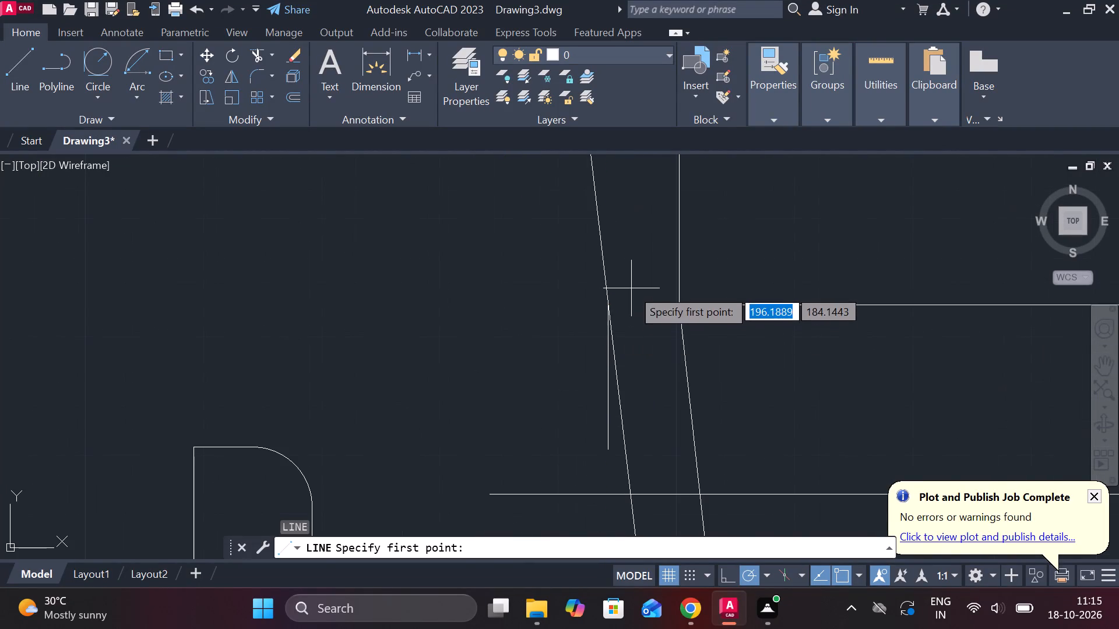
pyautogui.click(607, 303)
pyautogui.moveTo(586, 268); pyautogui.dragTo(618, 378, button='middle')
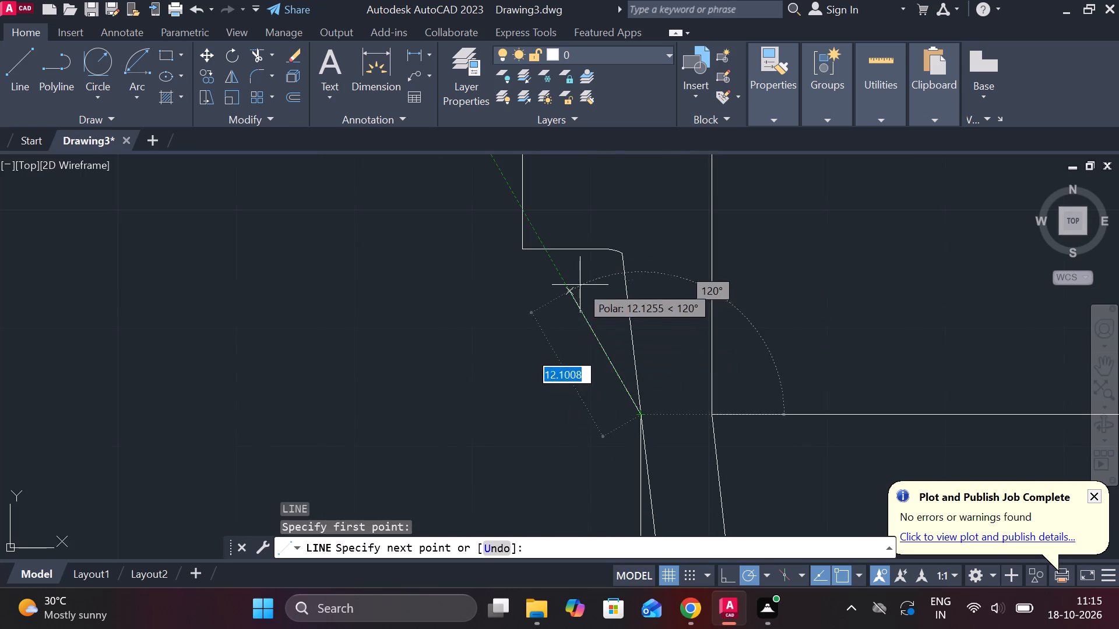
pyautogui.click(562, 246)
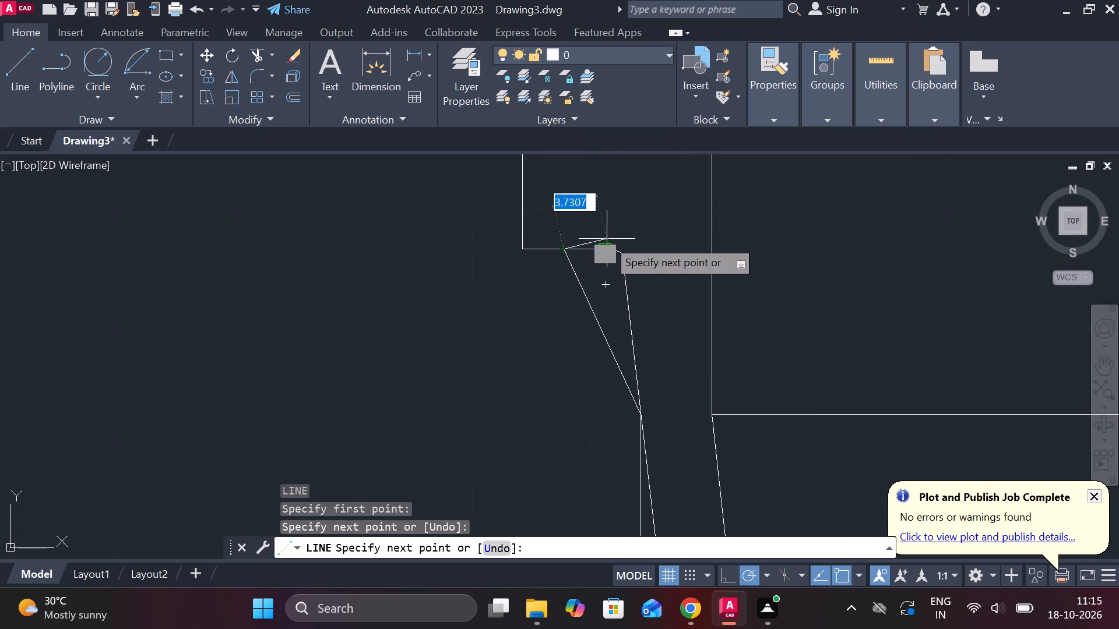
pyautogui.scroll(-1, 607, 239)
pyautogui.press('Escape')
# Draw a slanted line from the top end of the right offset line up to the top flange's right underside.
pyautogui.scroll(-2, 666, 272)
pyautogui.moveTo(822, 272); pyautogui.dragTo(759, 280, button='middle')
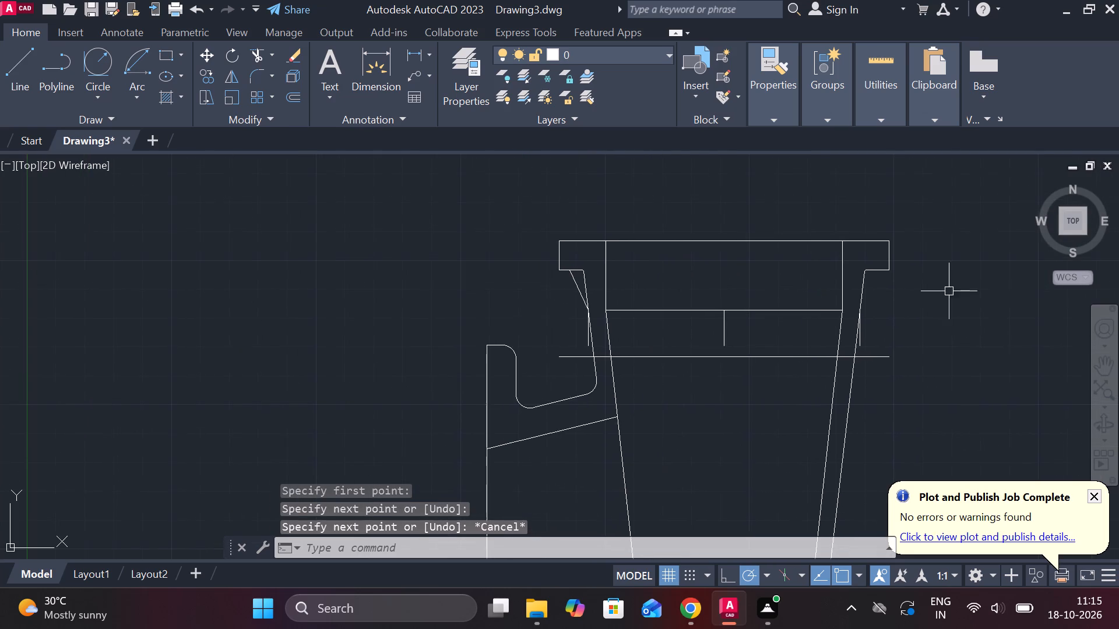
pyautogui.scroll(1, 1017, 296)
pyautogui.press('space')
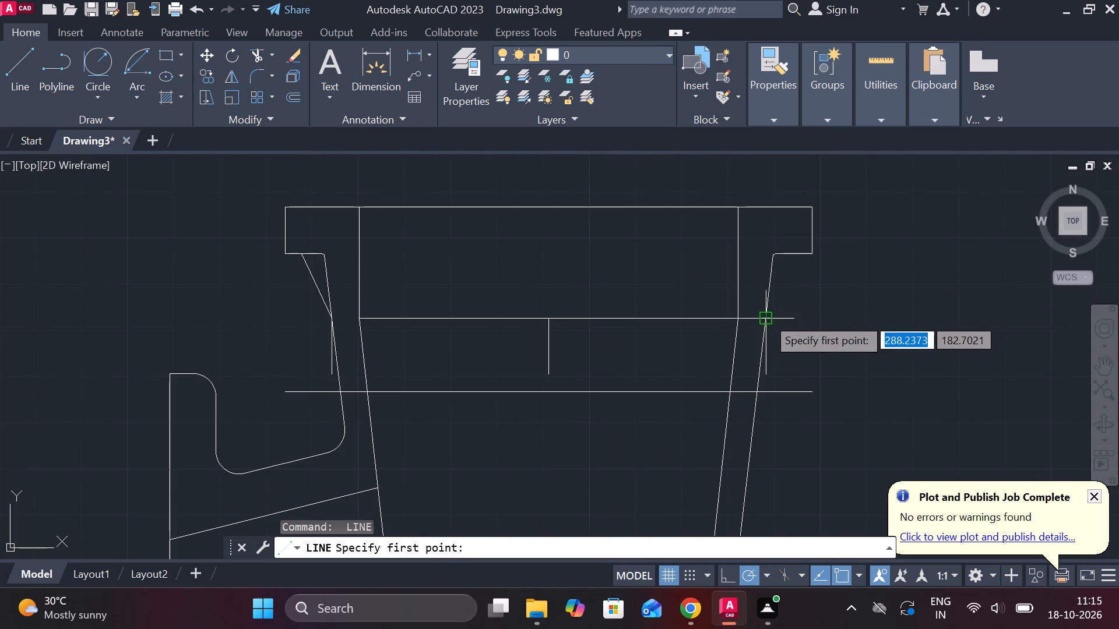
pyautogui.click(766, 317)
pyautogui.click(792, 256)
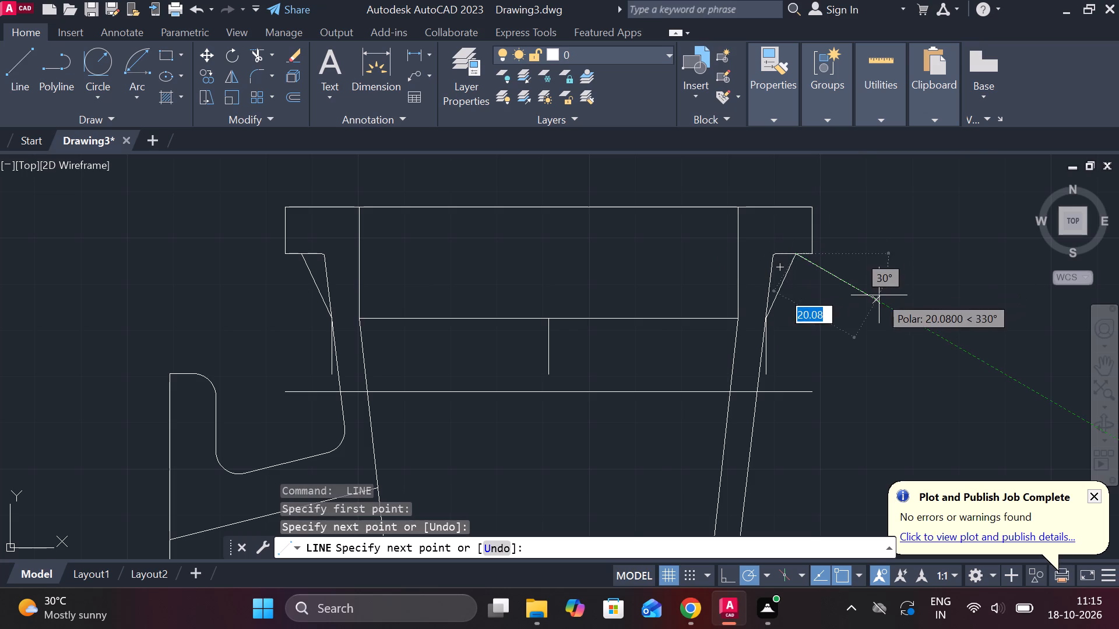
pyautogui.press('Escape')
# Trim the left outer wall above the slanted line, the excess flange underside and arc, and the left offset line.
pyautogui.scroll(-1, 835, 325)
pyautogui.middleClick(874, 328)
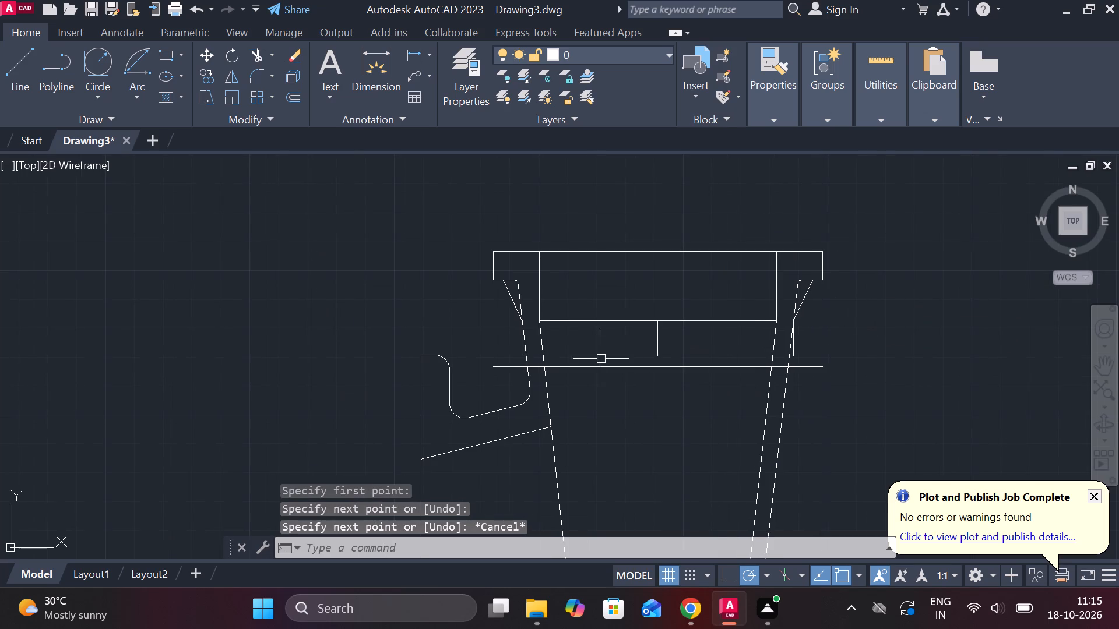
pyautogui.moveTo(656, 356); pyautogui.dragTo(717, 366, button='middle')
pyautogui.scroll(1, 691, 349)
pyautogui.write('TR')
pyautogui.press('space')
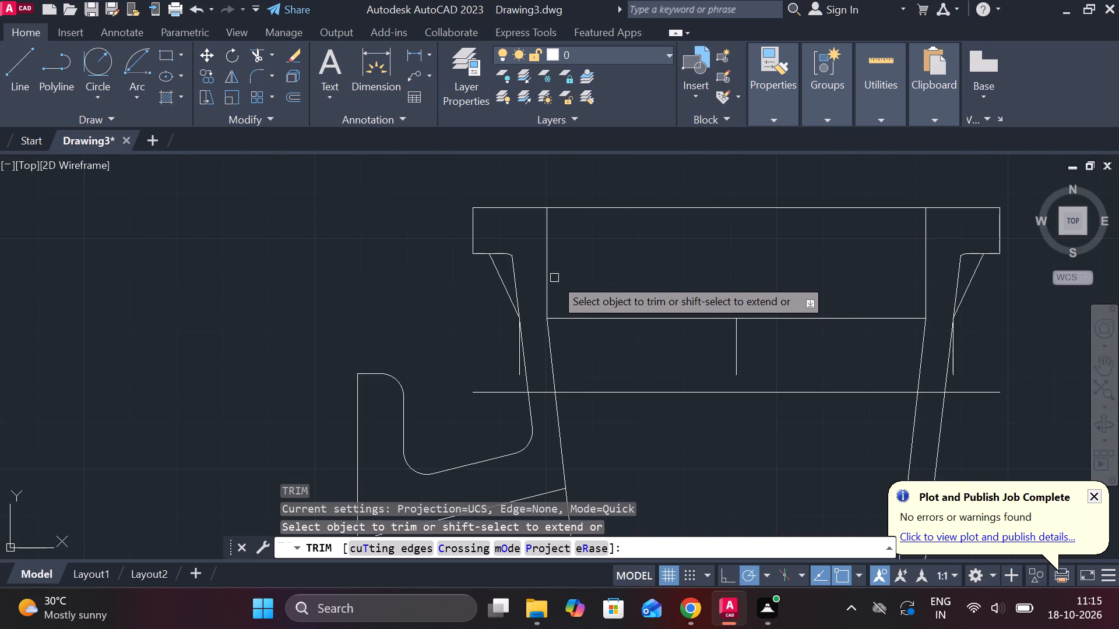
pyautogui.click(512, 260)
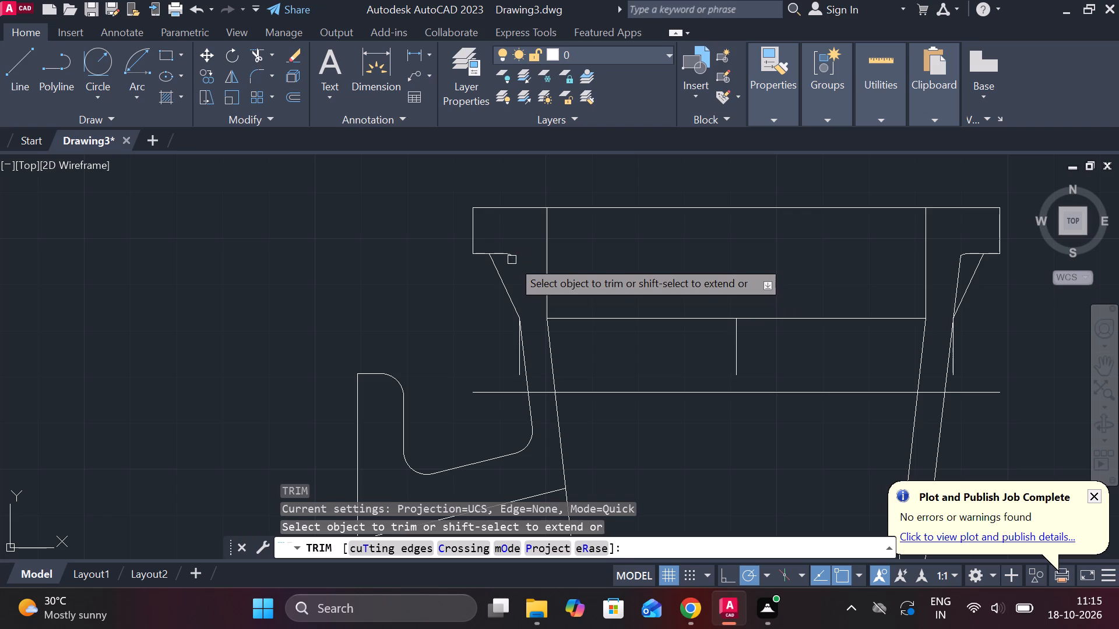
pyautogui.click(502, 252)
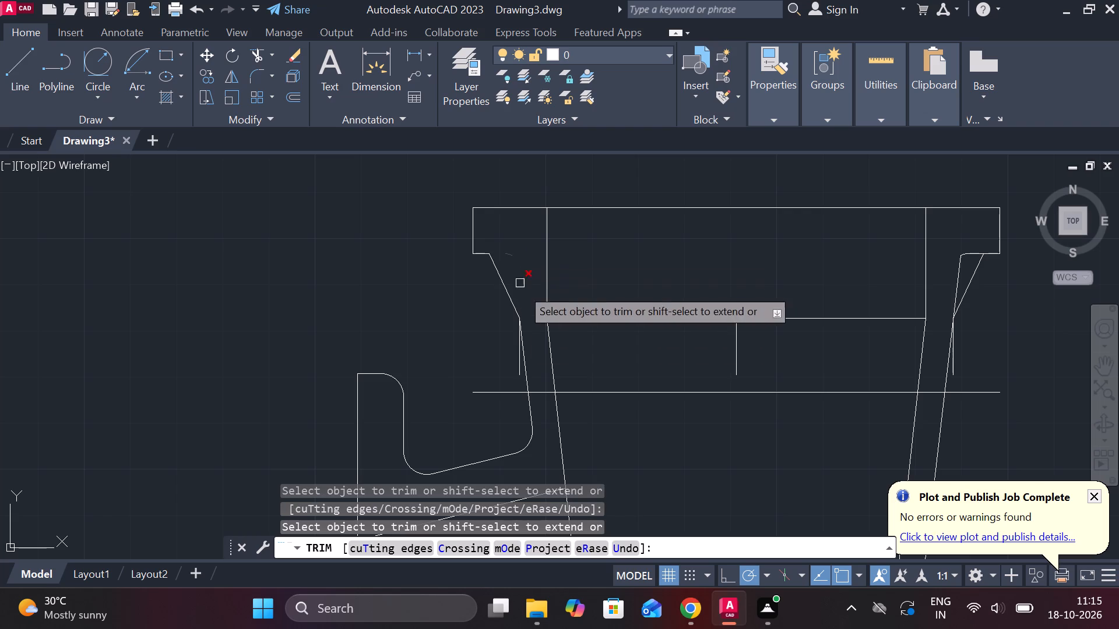
pyautogui.click(518, 354)
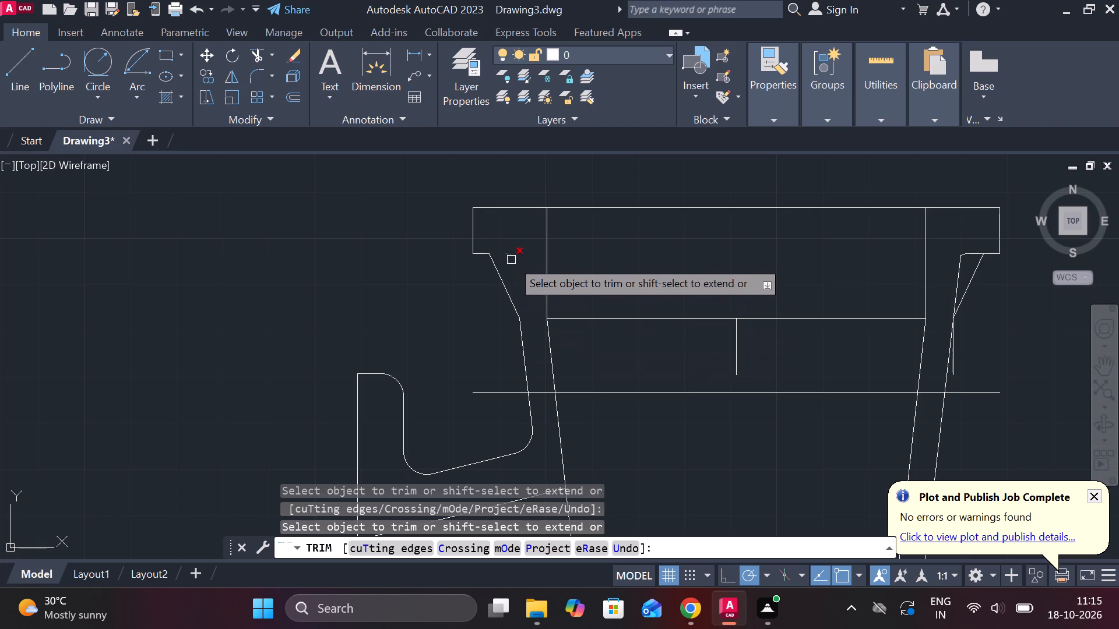
pyautogui.click(511, 253)
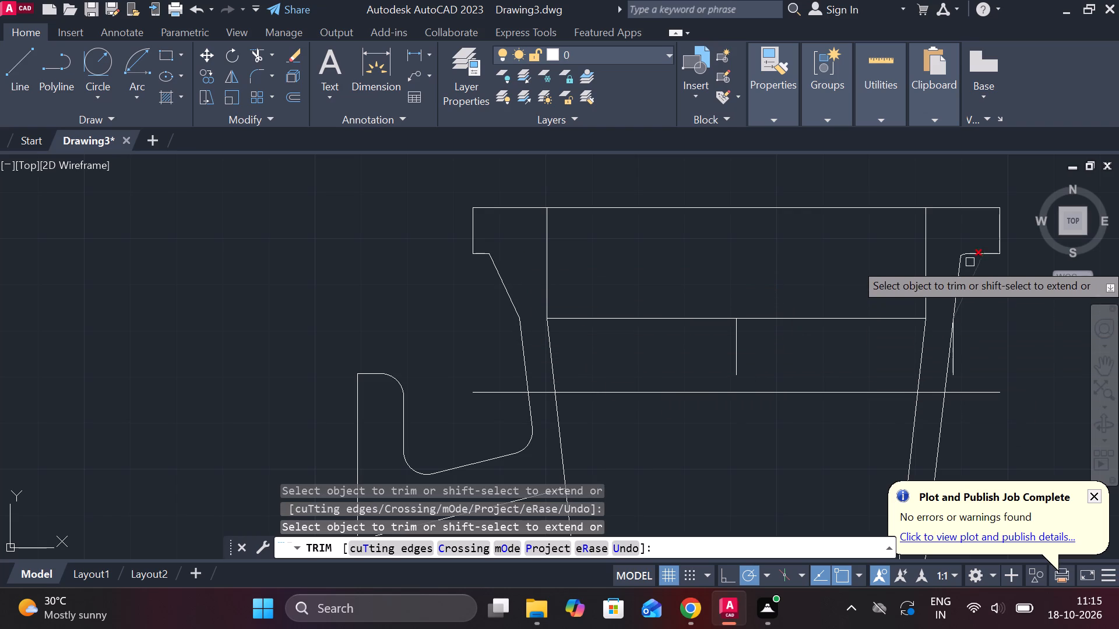
# Trim the right outer wall above the slanted line, the excess flange underside and arc, and the right offset line.
pyautogui.click(967, 257)
pyautogui.click(960, 263)
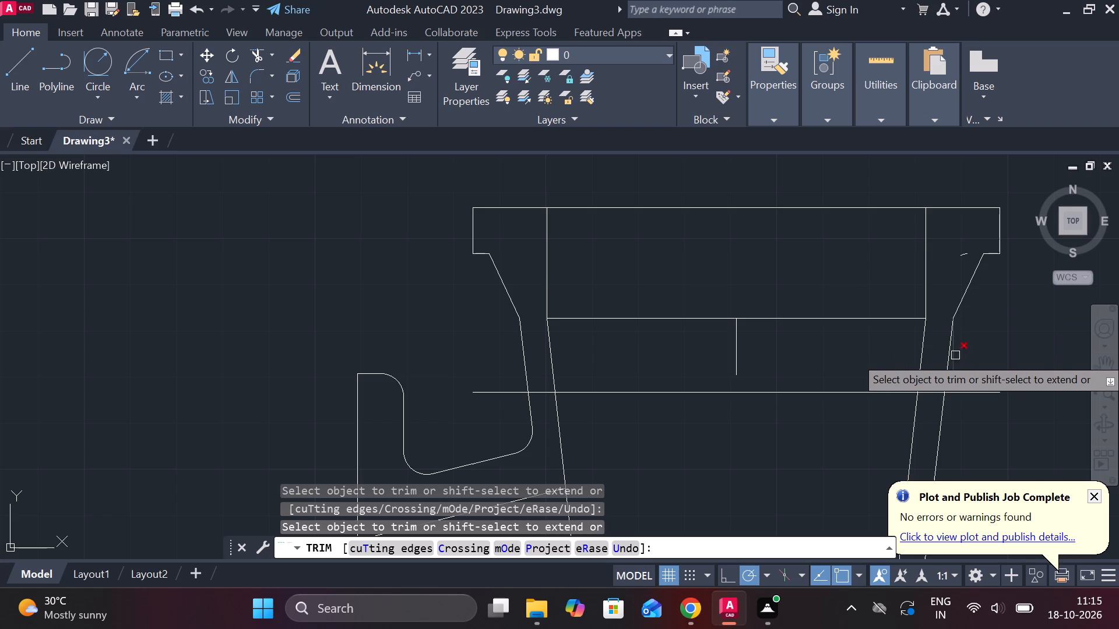
pyautogui.click(953, 356)
pyautogui.click(959, 256)
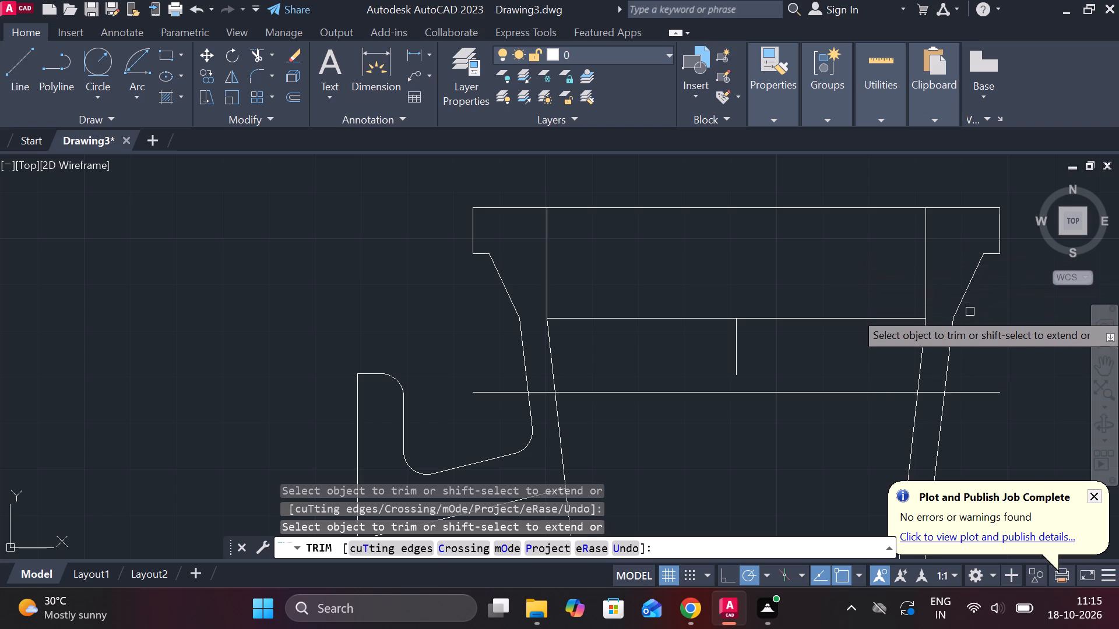
pyautogui.scroll(-1, 970, 312)
pyautogui.moveTo(965, 317); pyautogui.dragTo(900, 315, button='middle')
pyautogui.press('Escape')
# Fillet the corners where the top flange's underside meets the right and left slanted lines with a radius of 3.
pyautogui.scroll(1, 931, 332)
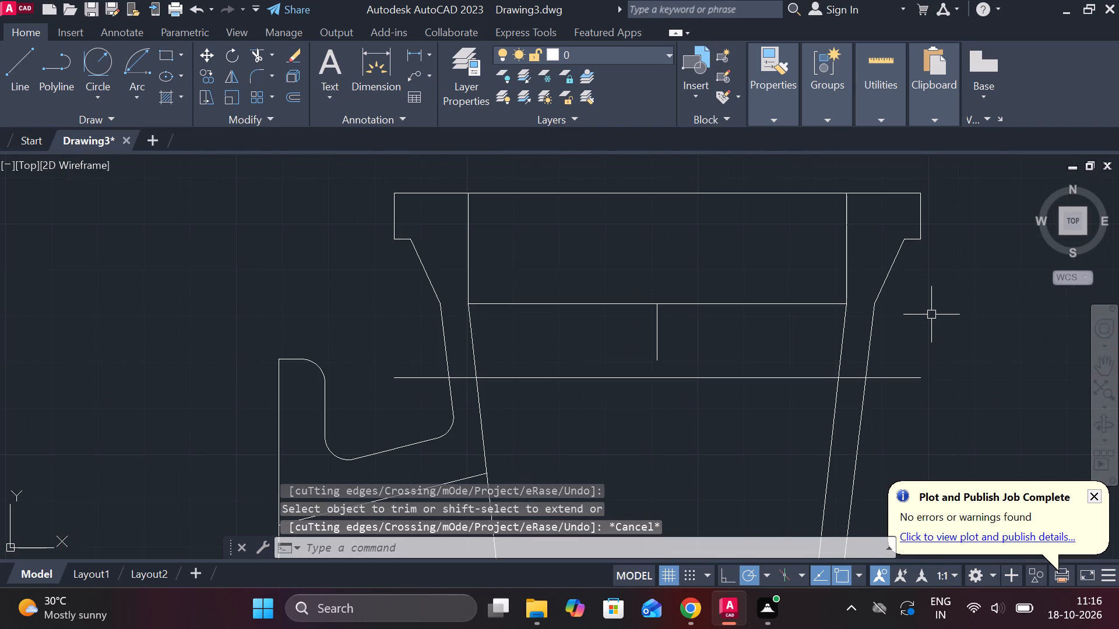
pyautogui.write('F R')
pyautogui.press('space')
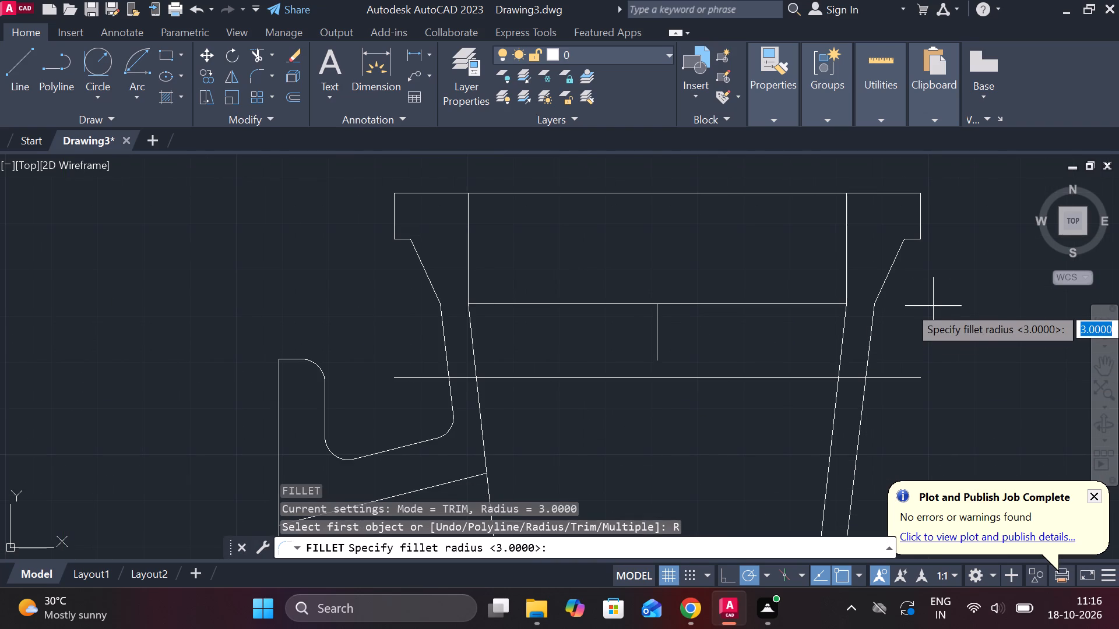
pyautogui.press('space')
pyautogui.scroll(2, 912, 252)
pyautogui.click(902, 221)
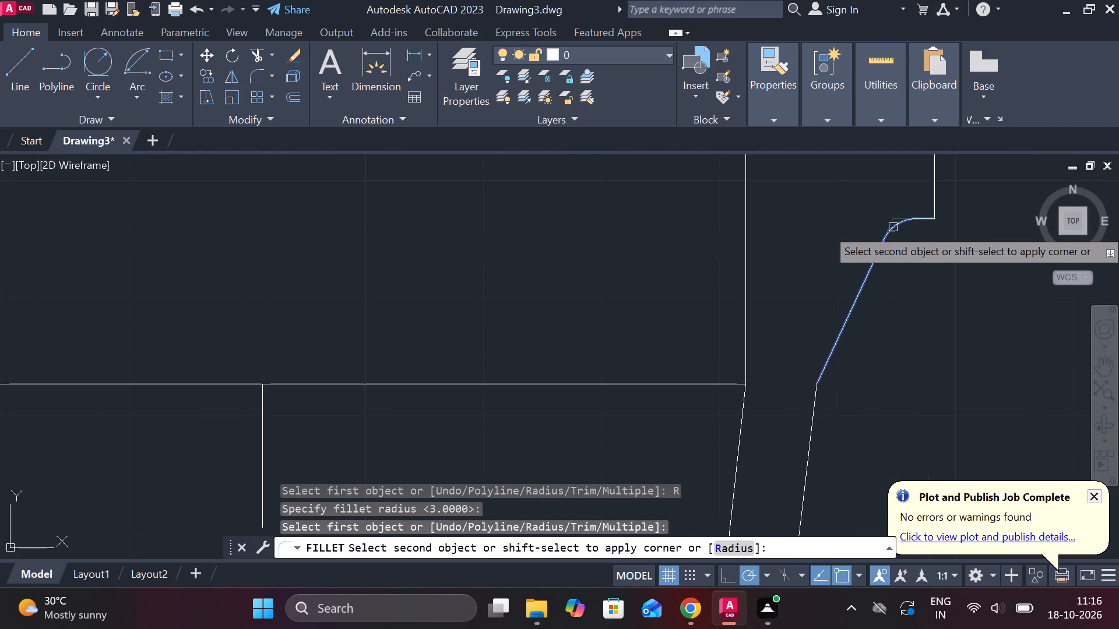
pyautogui.click(891, 230)
pyautogui.scroll(-2, 879, 322)
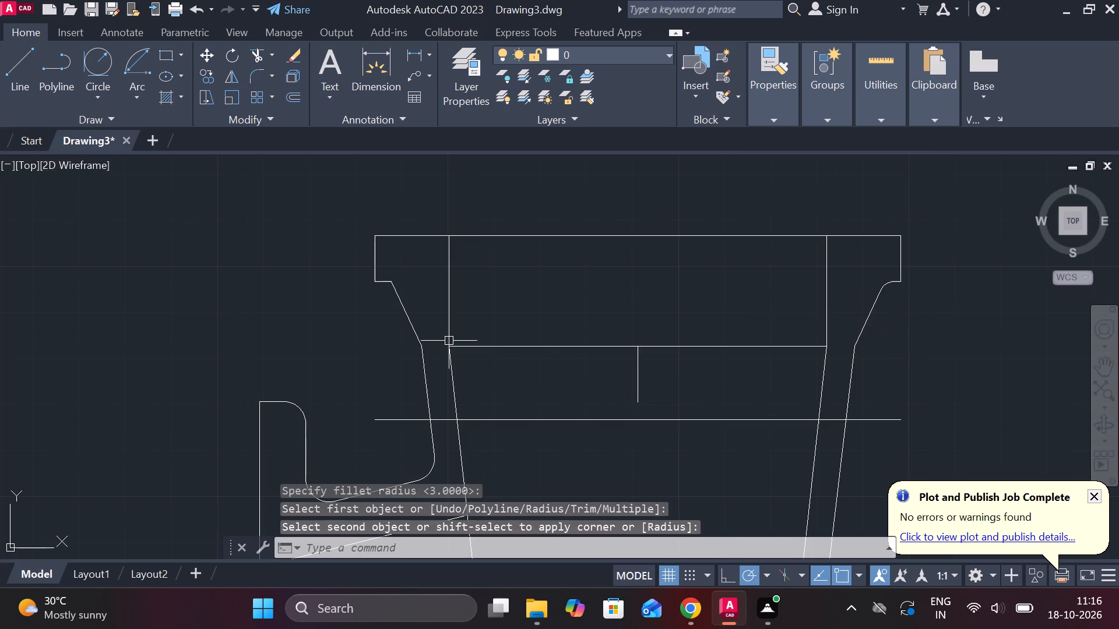
pyautogui.press('space')
pyautogui.scroll(1, 383, 281)
pyautogui.click(379, 282)
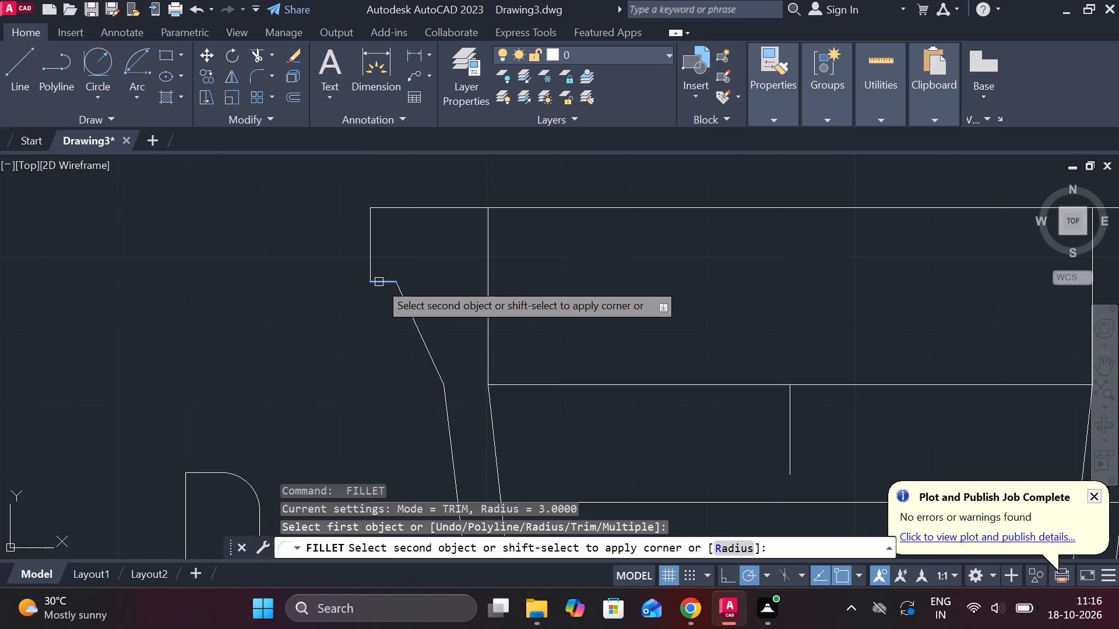
pyautogui.click(402, 298)
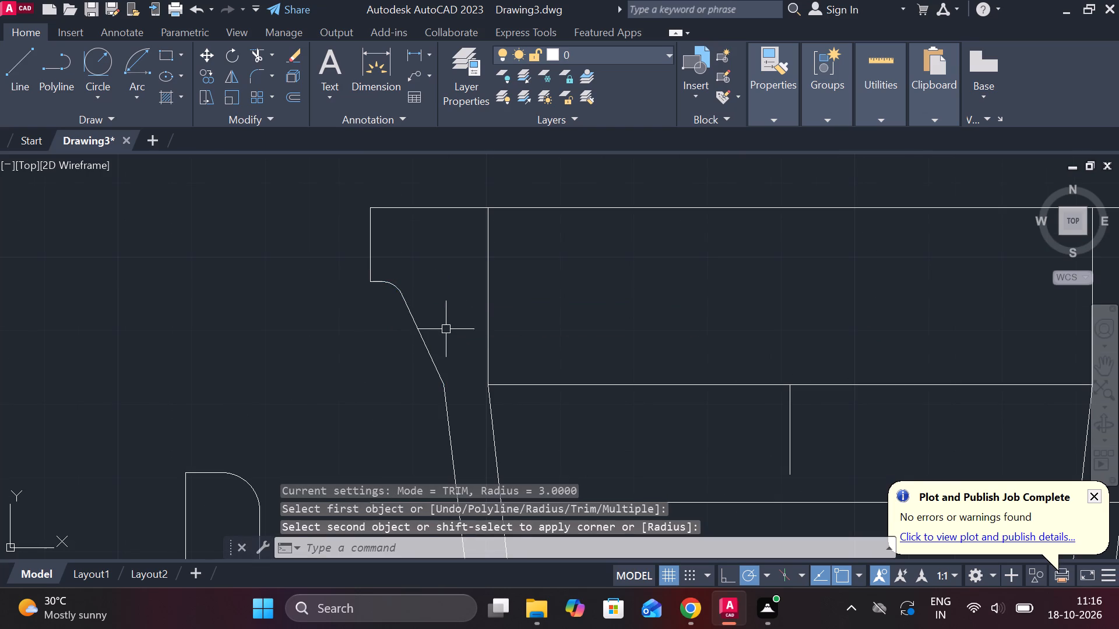
# Examine the filleted flange corners and the whole profile for leftover lines.
pyautogui.moveTo(449, 332); pyautogui.dragTo(485, 256, button='middle')
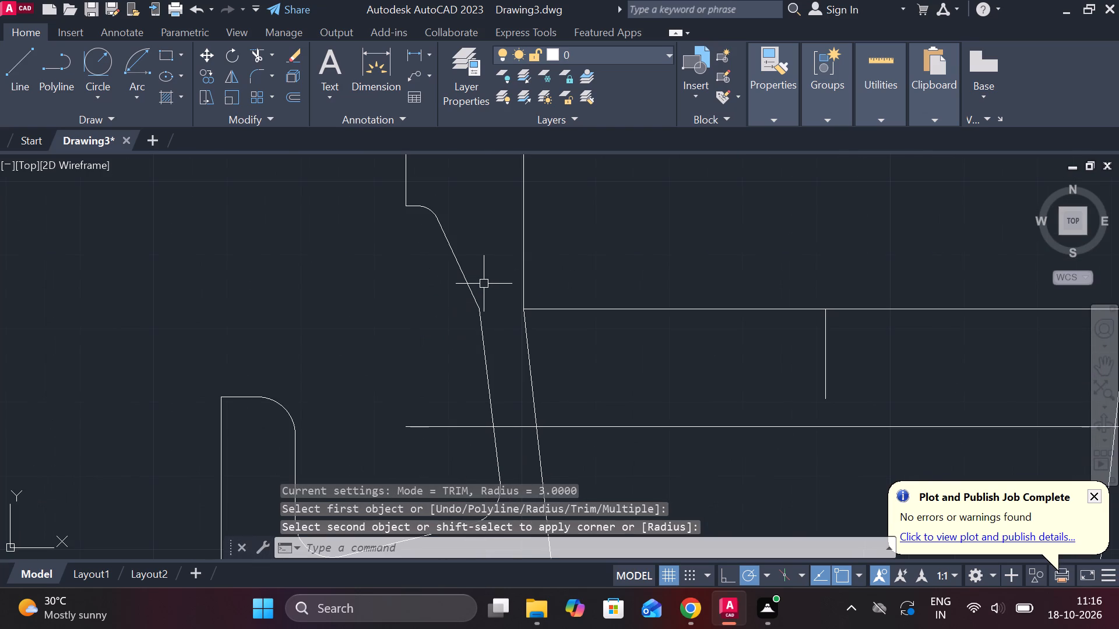
pyautogui.scroll(-2, 498, 293)
pyautogui.scroll(-1, 934, 314)
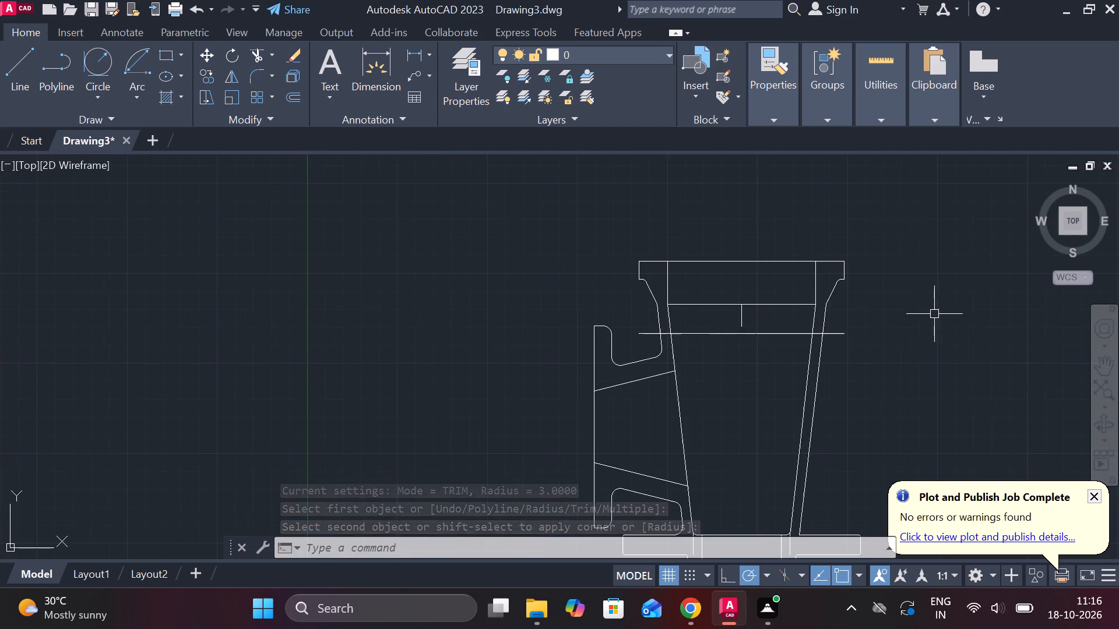
pyautogui.moveTo(891, 359); pyautogui.dragTo(840, 286, button='middle')
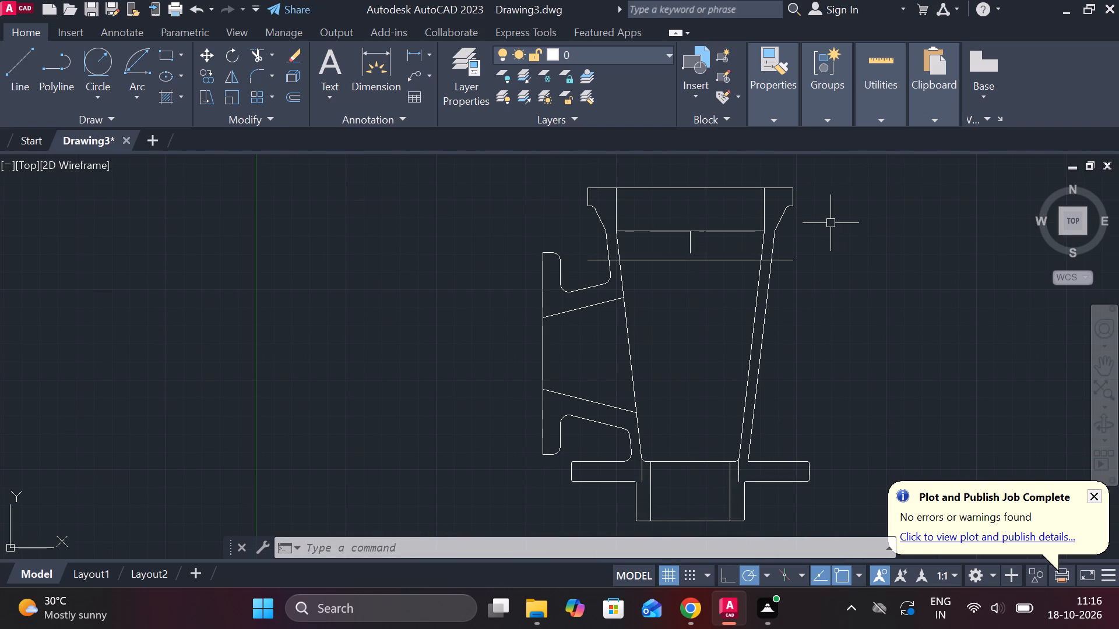
pyautogui.scroll(2, 794, 226)
pyautogui.press('Escape')
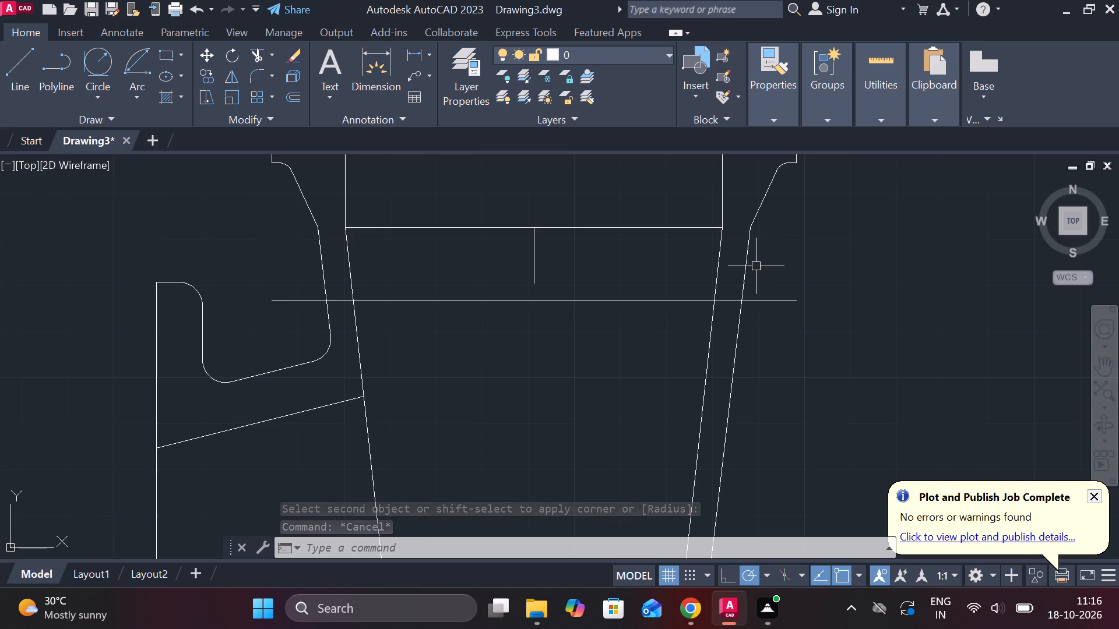
pyautogui.scroll(-3, 776, 256)
pyautogui.moveTo(824, 336); pyautogui.dragTo(818, 336, button='middle')
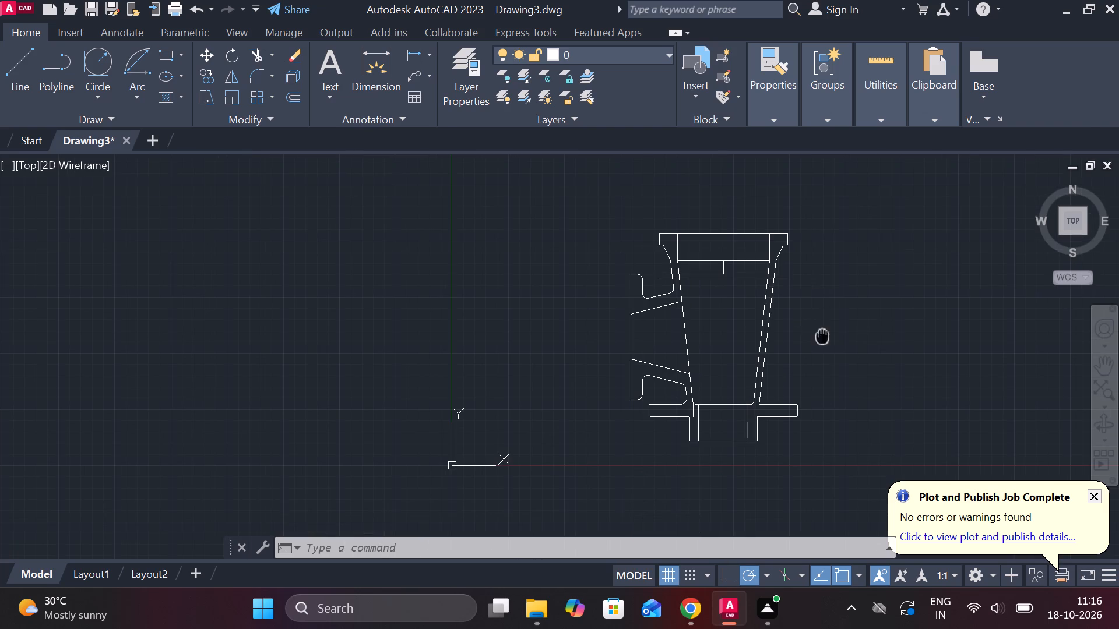
pyautogui.moveTo(818, 336); pyautogui.dragTo(776, 303, button='middle')
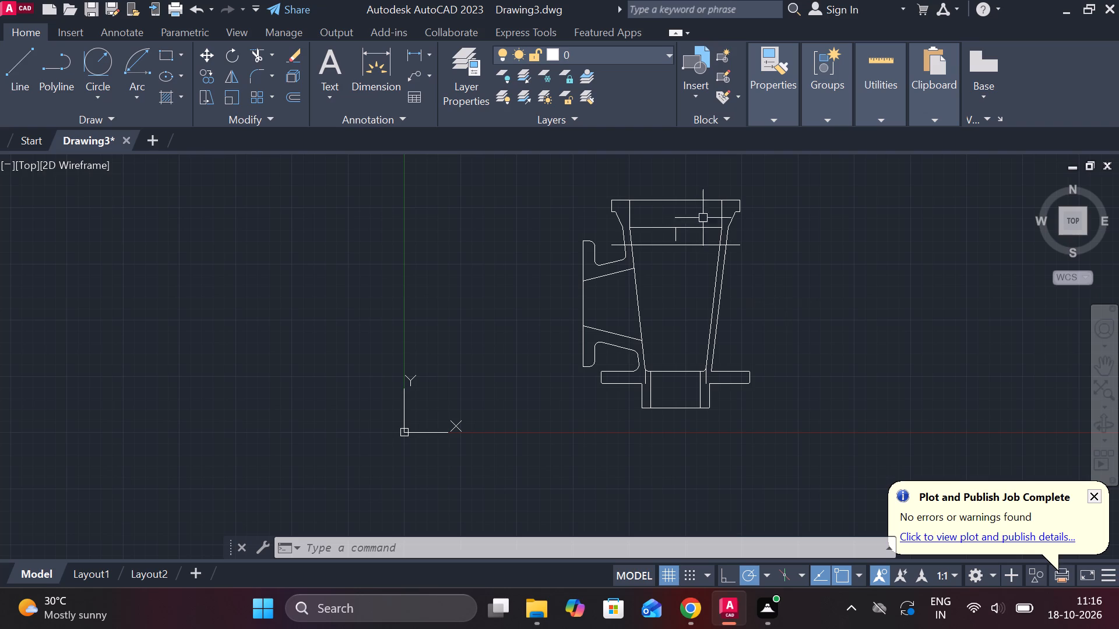
# Erase the short vertical line and the long horizontal line crossing the tapered body below the top flange.
pyautogui.scroll(1, 665, 195)
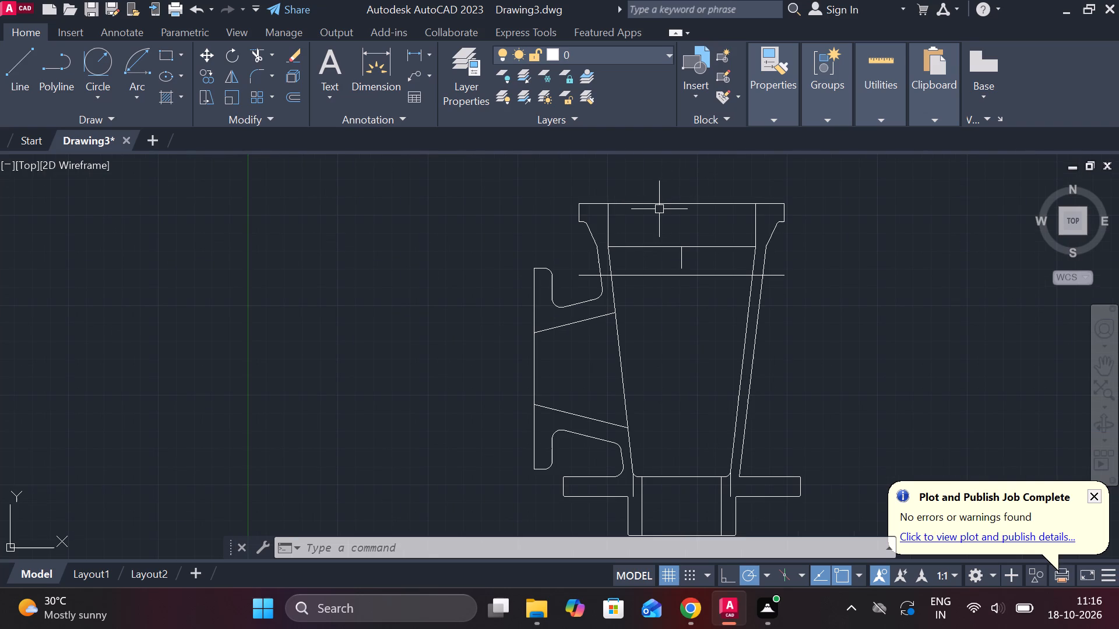
pyautogui.click(678, 258)
pyautogui.write('E')
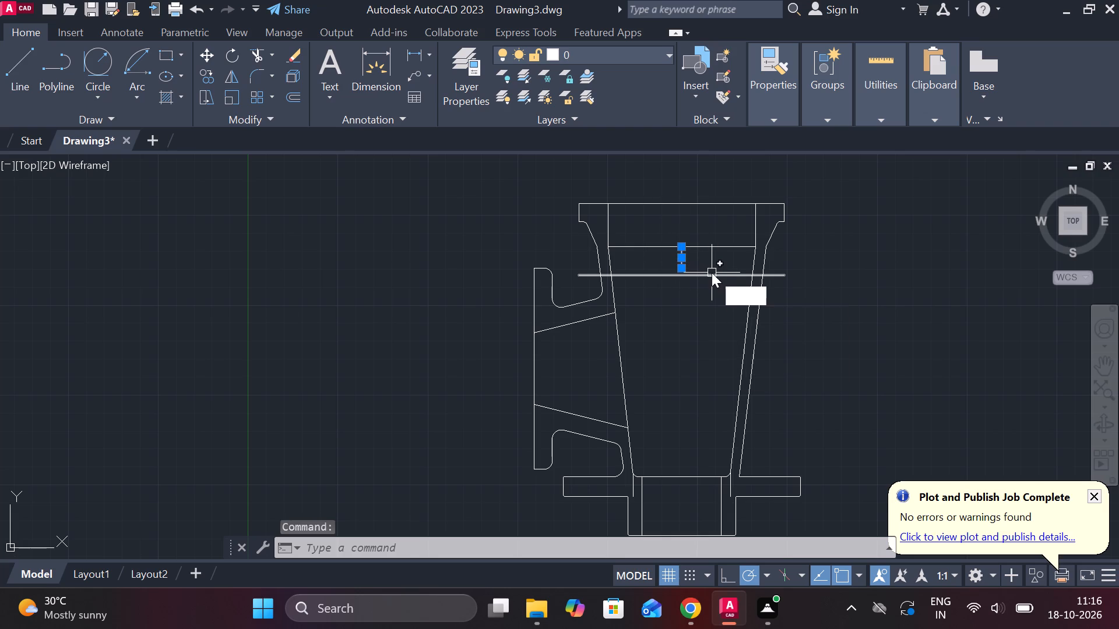
pyautogui.press('space')
pyautogui.write('TR')
pyautogui.press('space')
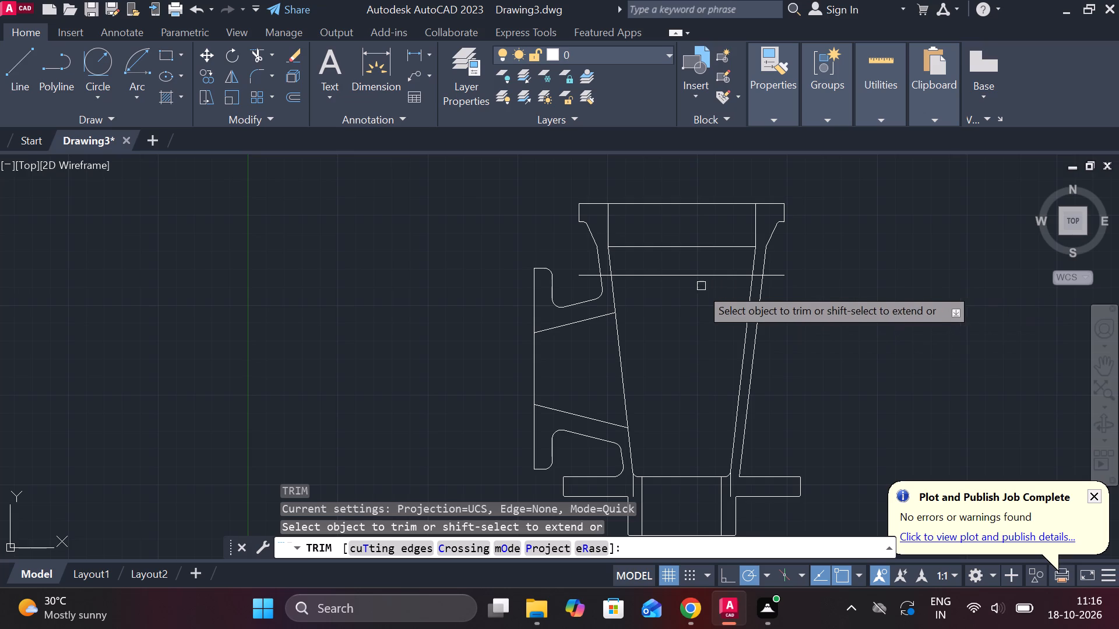
pyautogui.press('Escape')
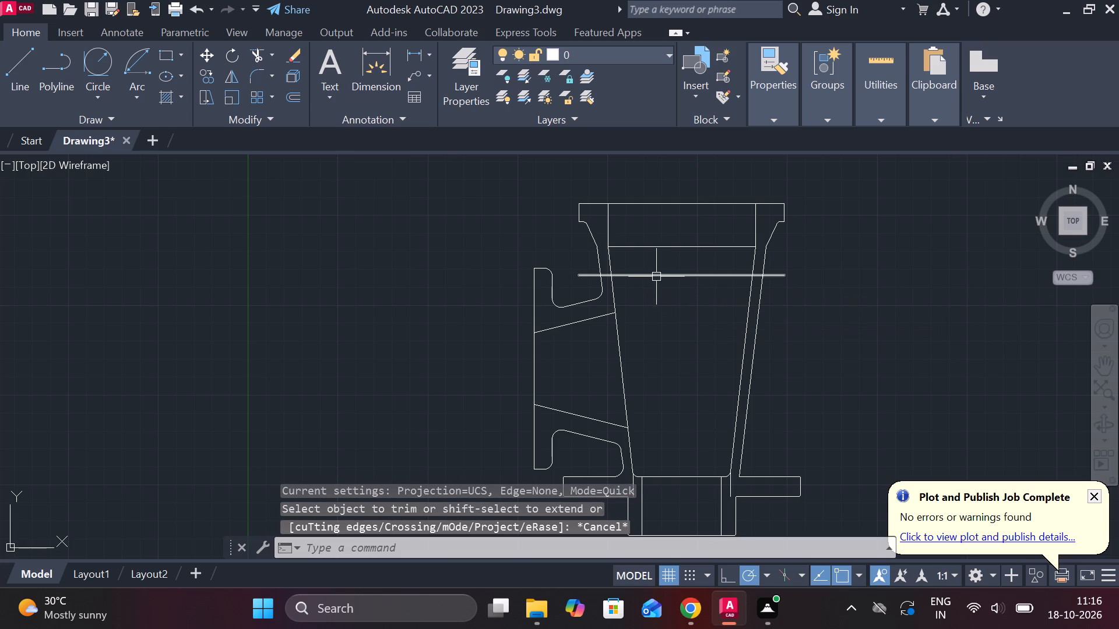
pyautogui.click(656, 276)
pyautogui.write('E')
pyautogui.press('space')
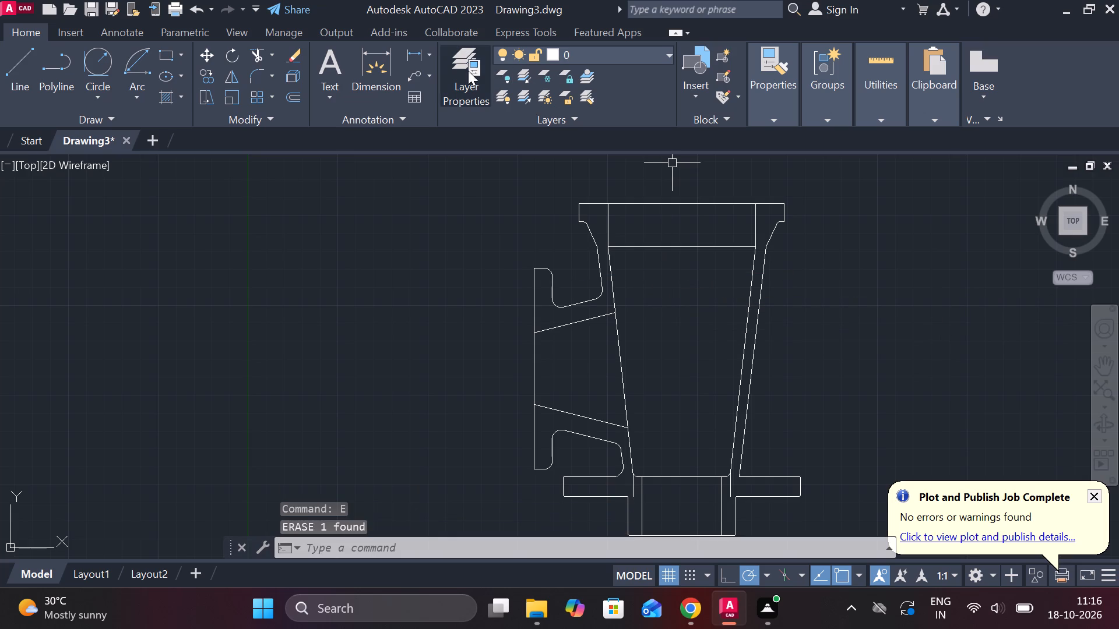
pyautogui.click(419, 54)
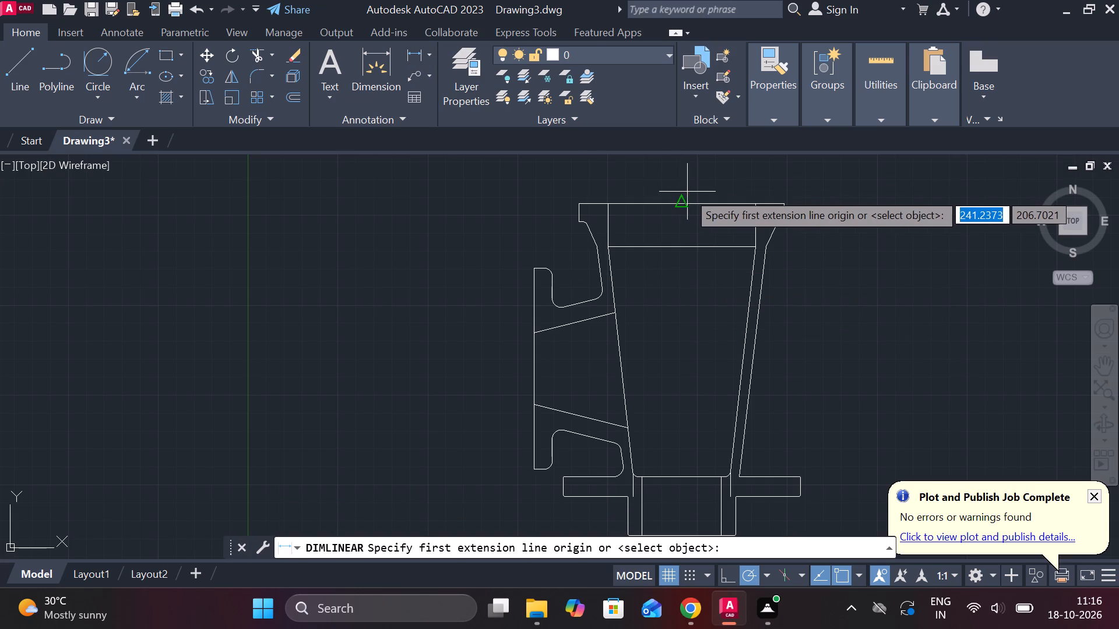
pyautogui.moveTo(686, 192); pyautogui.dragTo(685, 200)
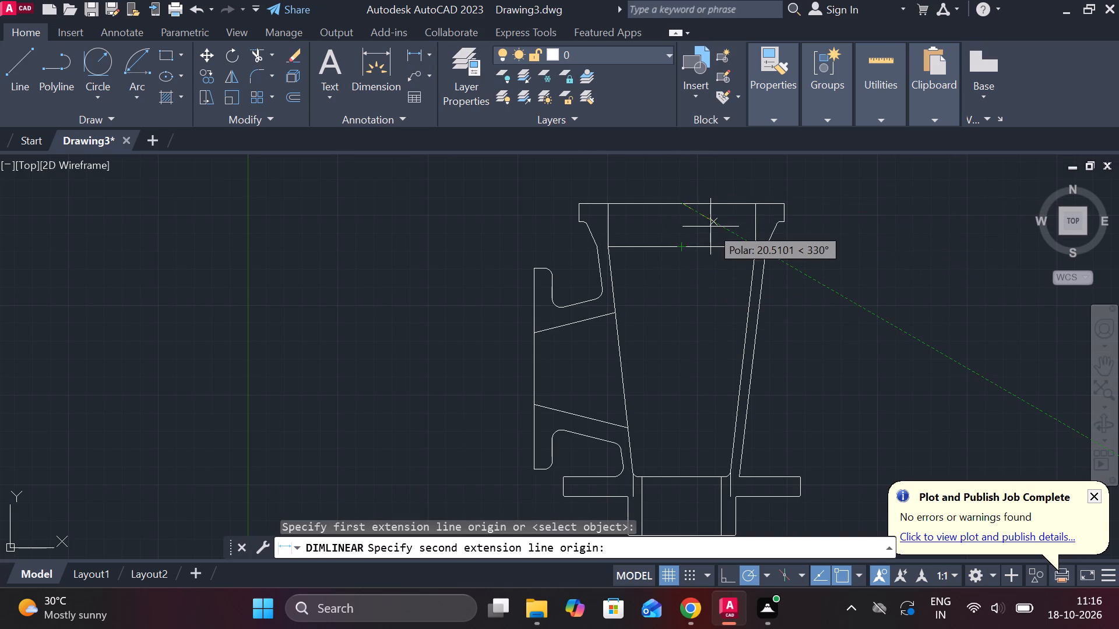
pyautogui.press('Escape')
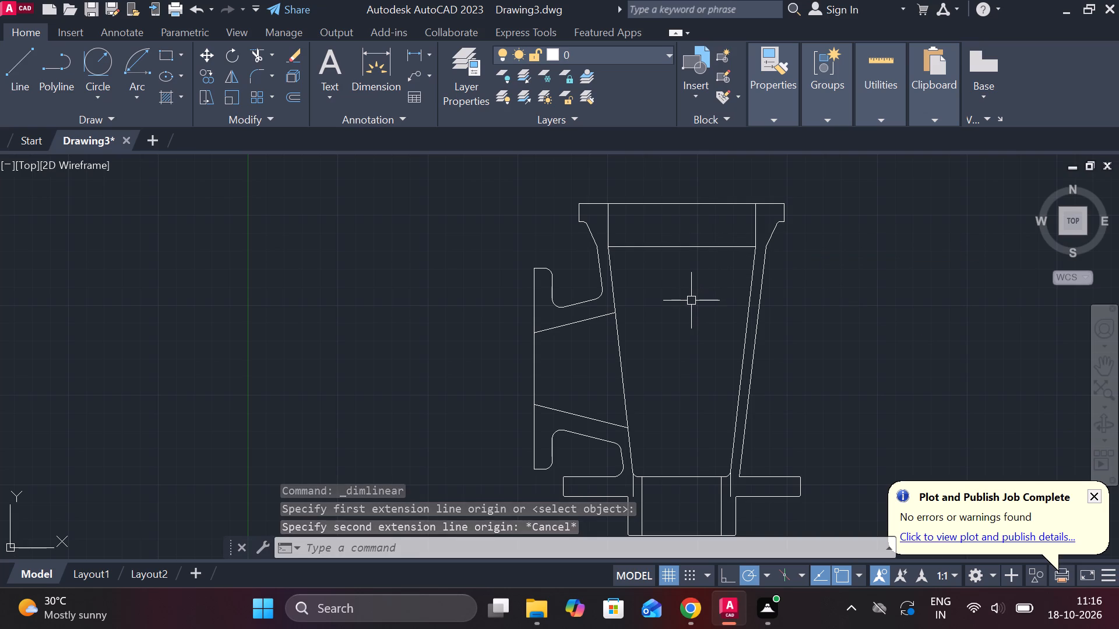
# Hatch the upper left, lower left and right wall sections of the profile with the ANSI32 pattern at scale 0.4.
pyautogui.scroll(-1, 684, 310)
pyautogui.moveTo(689, 322); pyautogui.dragTo(741, 282, button='middle')
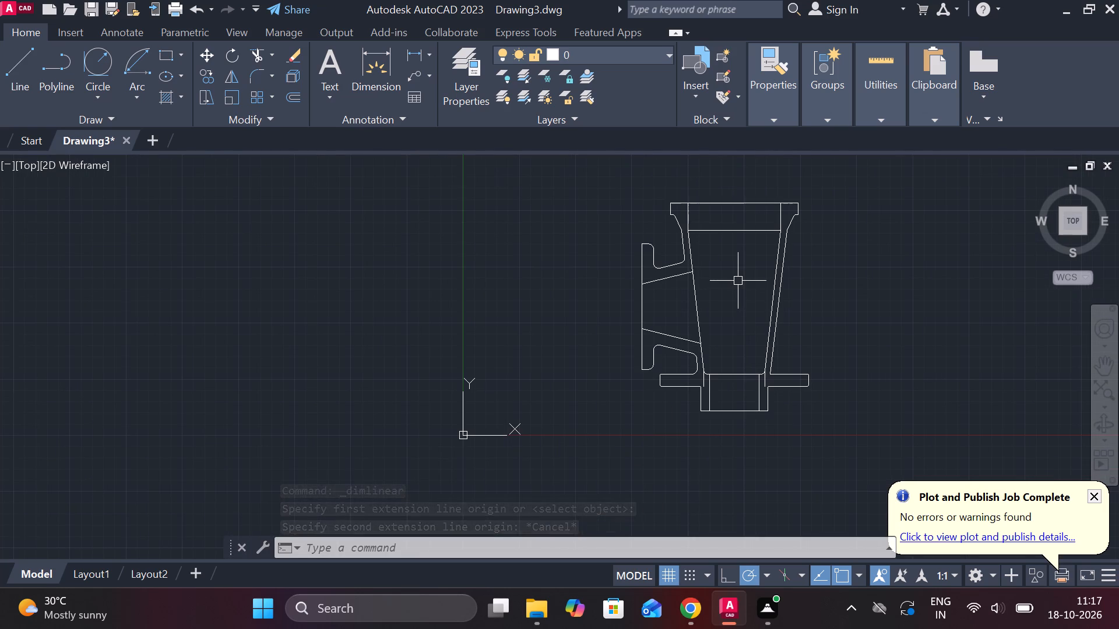
pyautogui.scroll(1, 738, 281)
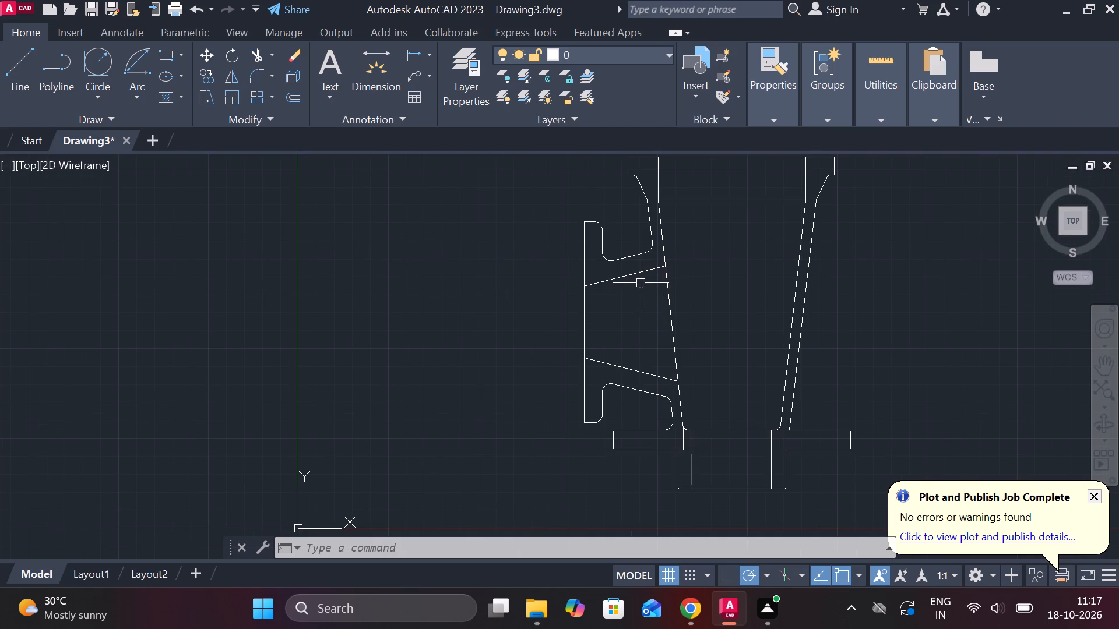
pyautogui.click(163, 101)
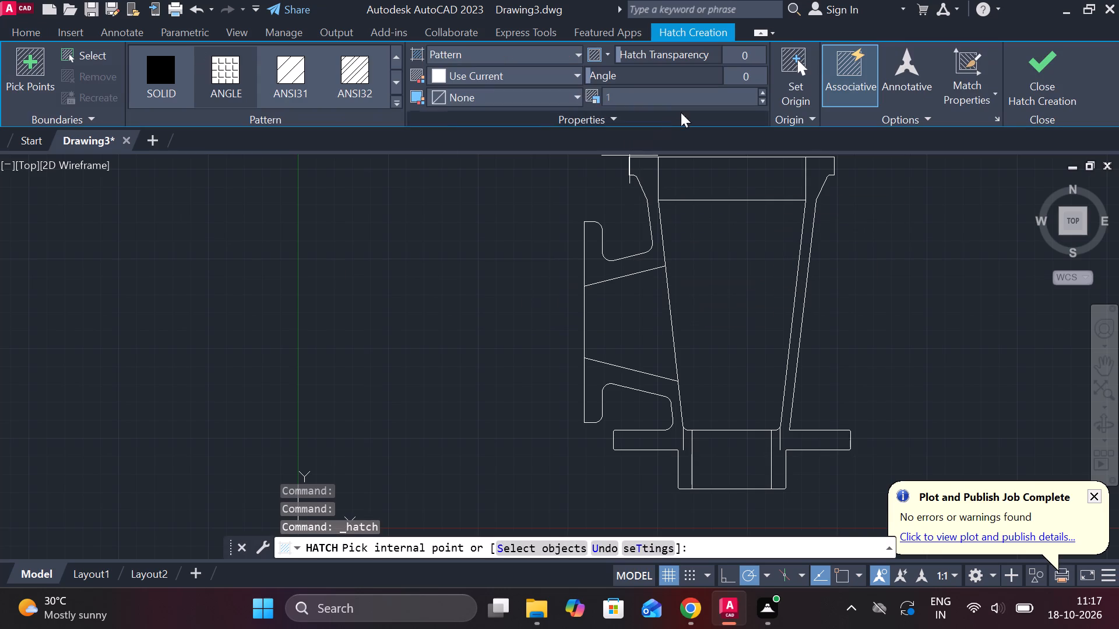
pyautogui.click(683, 98)
pyautogui.write('.4')
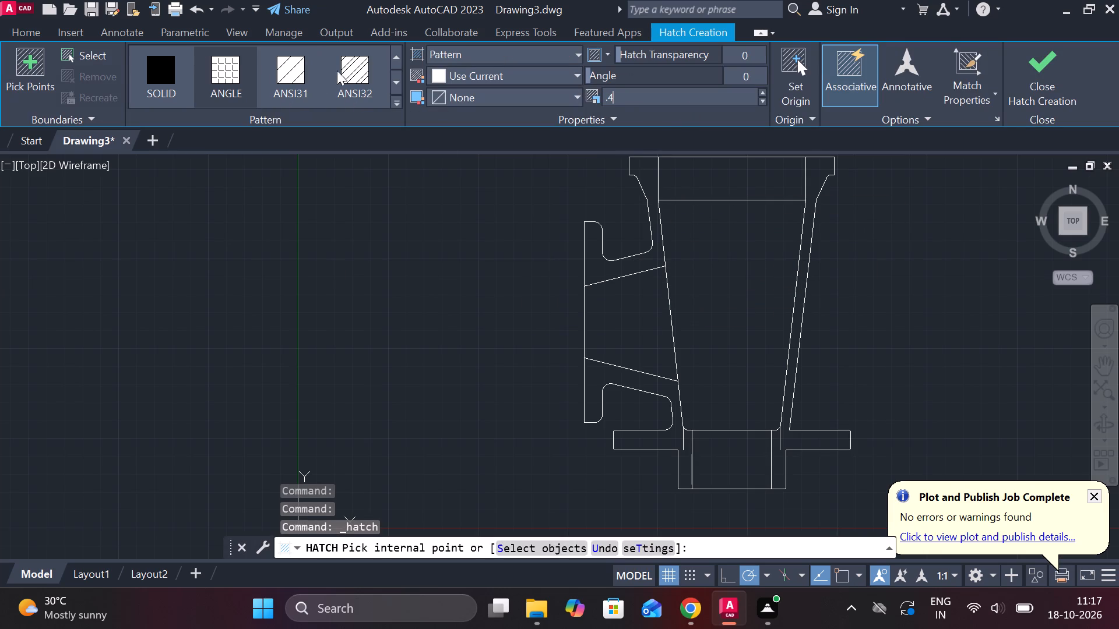
pyautogui.click(356, 69)
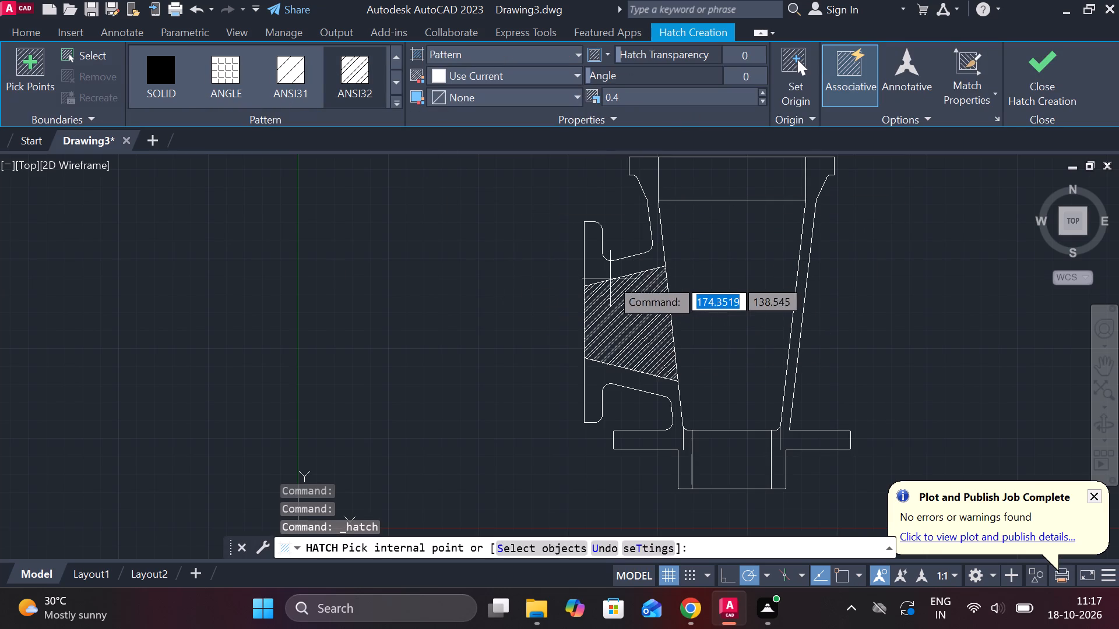
pyautogui.click(607, 271)
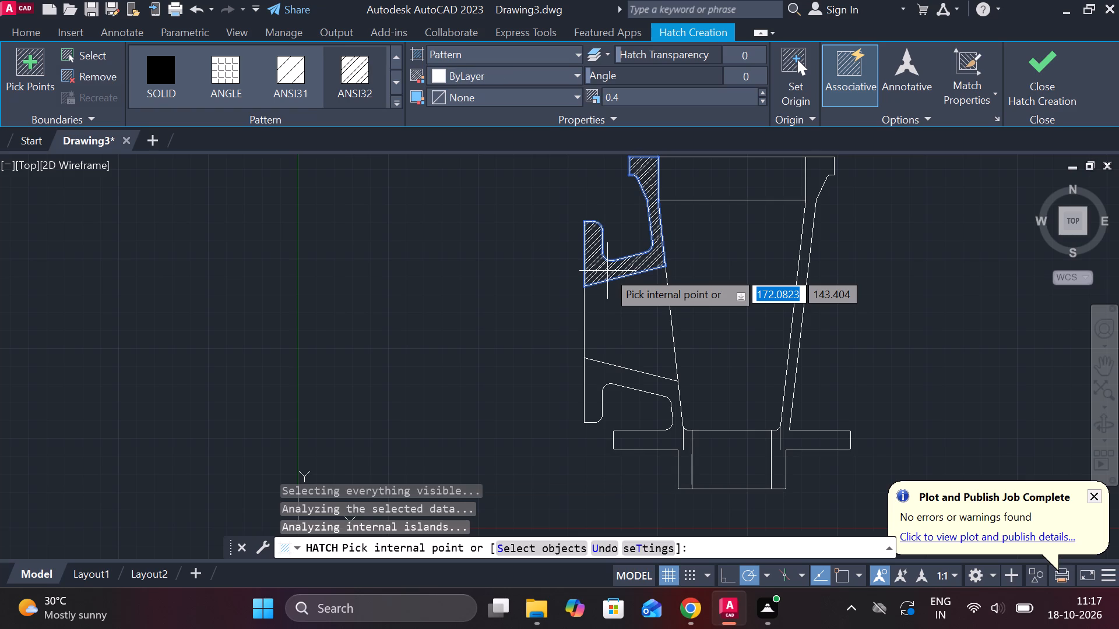
pyautogui.click(609, 374)
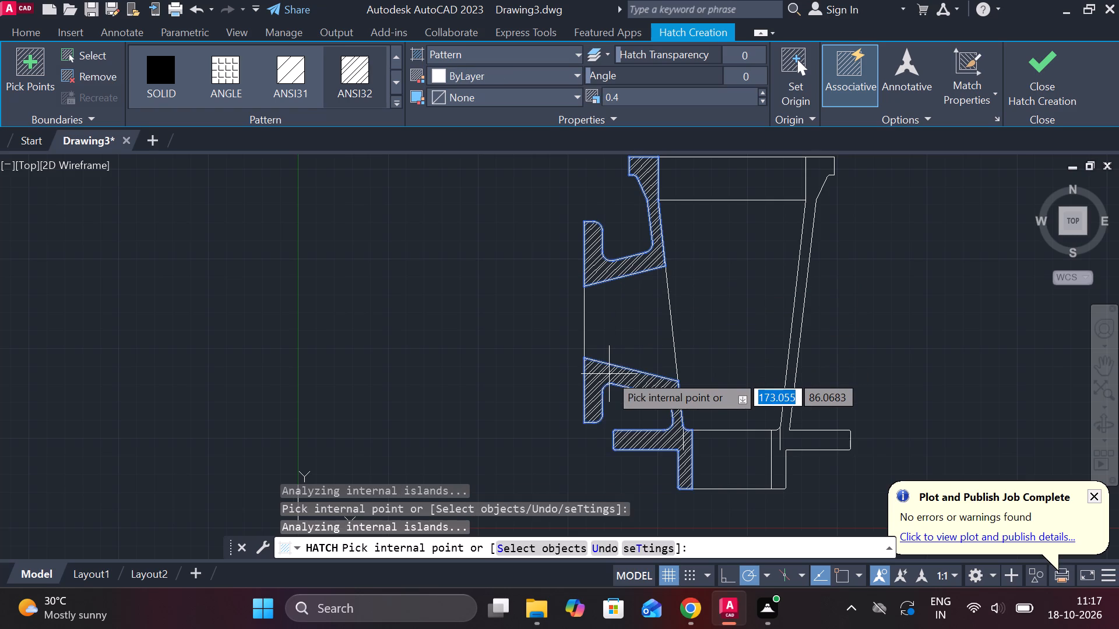
pyautogui.click(798, 438)
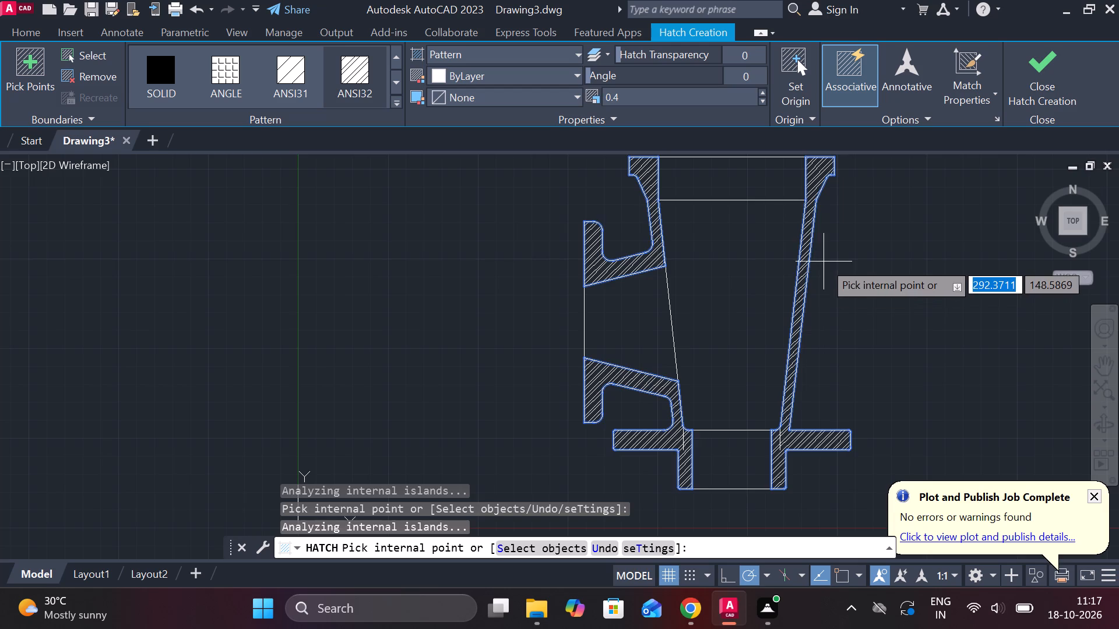
pyautogui.moveTo(815, 264); pyautogui.dragTo(761, 300, button='middle')
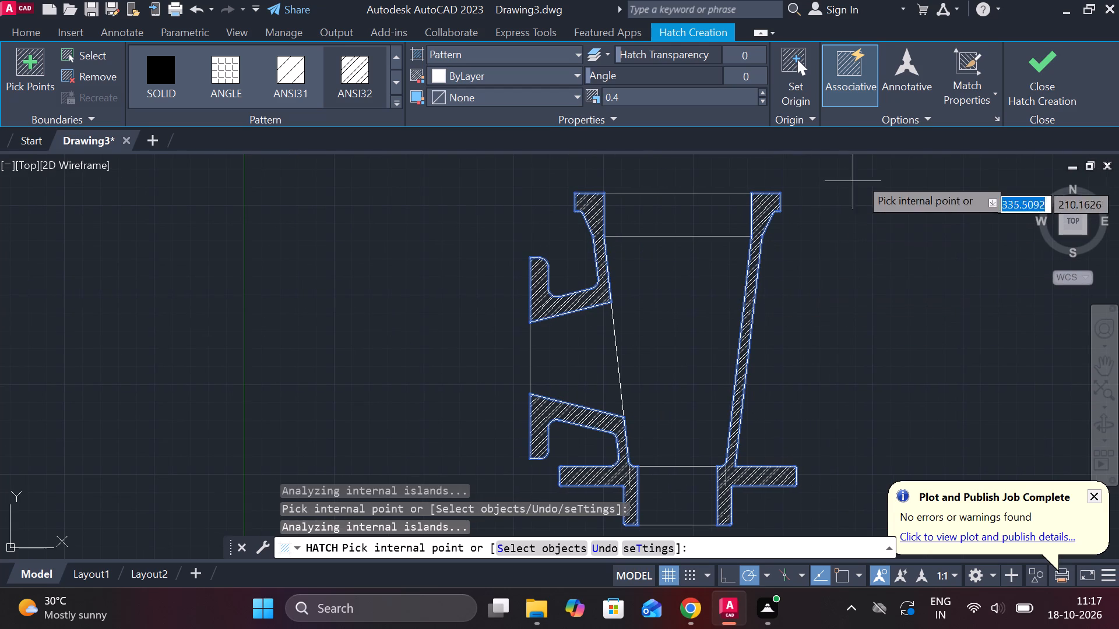
pyautogui.click(1053, 79)
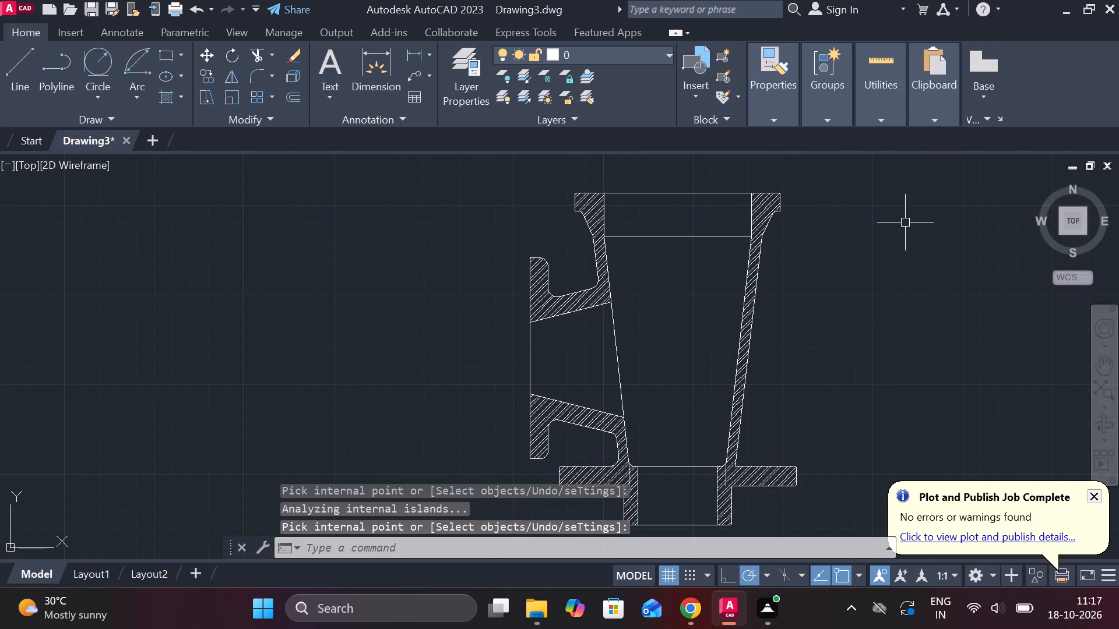
# Add a horizontal linear dimension across the bottom plate's full width, placed below the lower block.
pyautogui.moveTo(881, 232); pyautogui.dragTo(849, 147, button='middle')
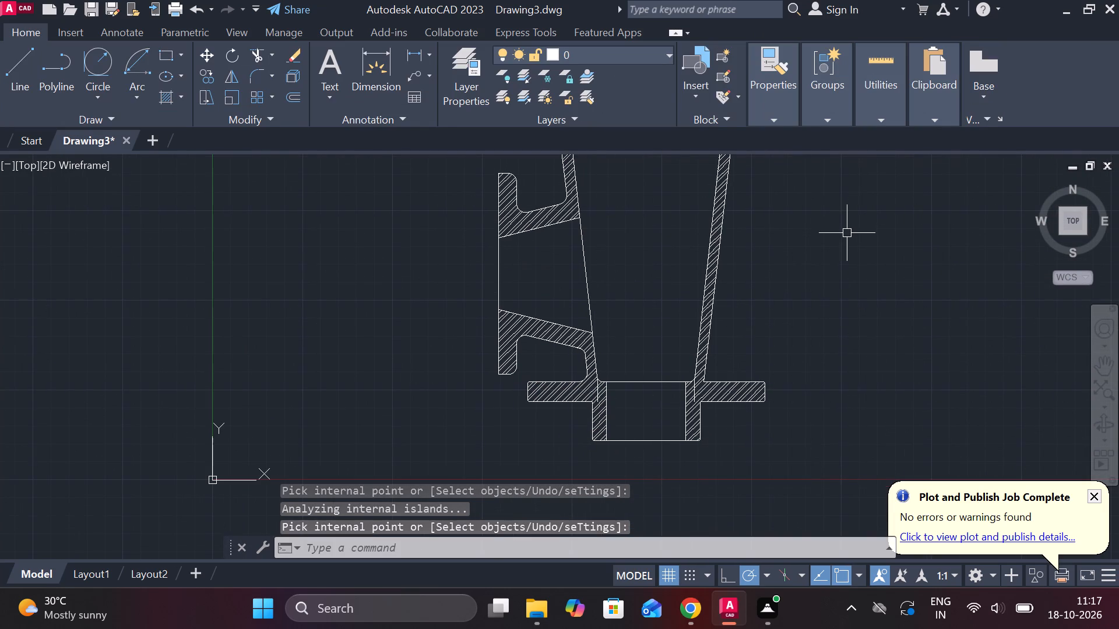
pyautogui.moveTo(770, 321); pyautogui.dragTo(765, 280, button='middle')
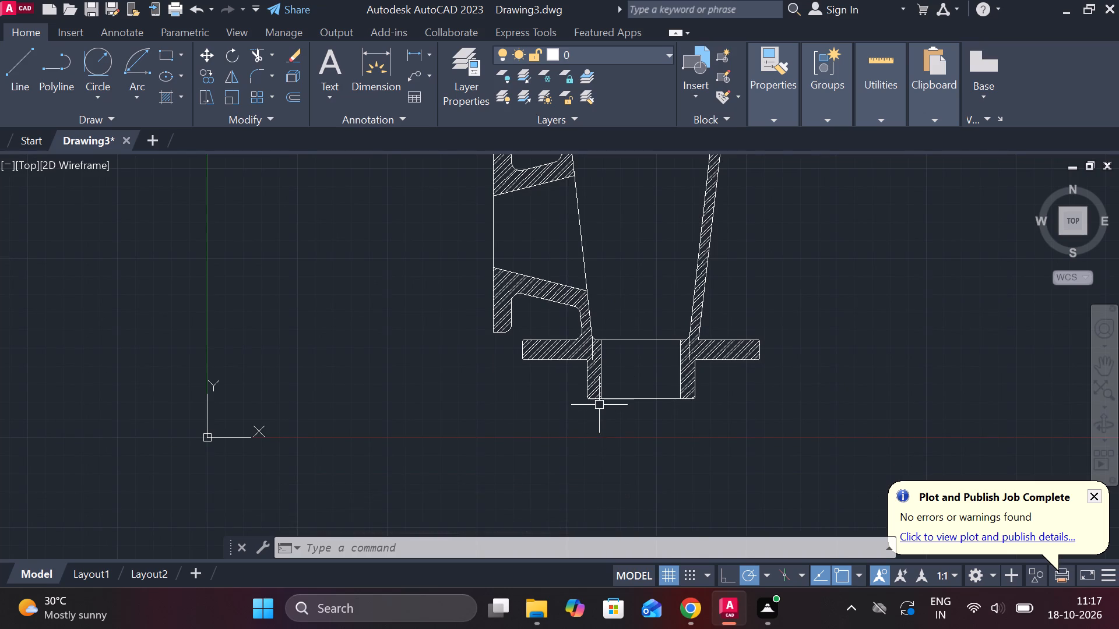
pyautogui.scroll(3, 586, 355)
pyautogui.scroll(-3, 624, 341)
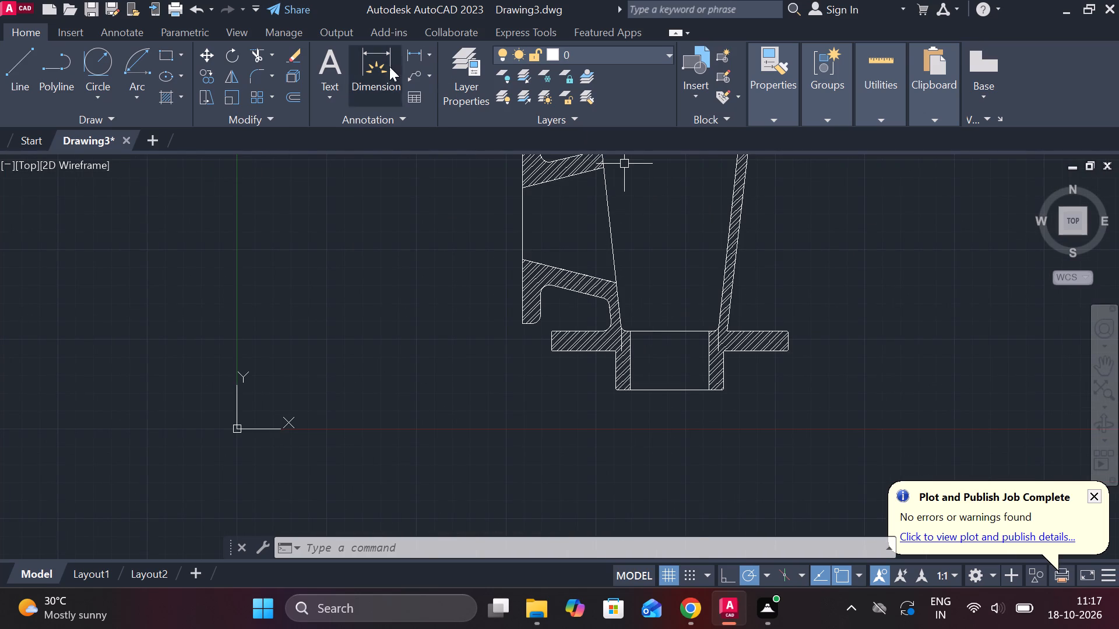
pyautogui.click(407, 55)
pyautogui.moveTo(488, 433); pyautogui.dragTo(418, 377, button='middle')
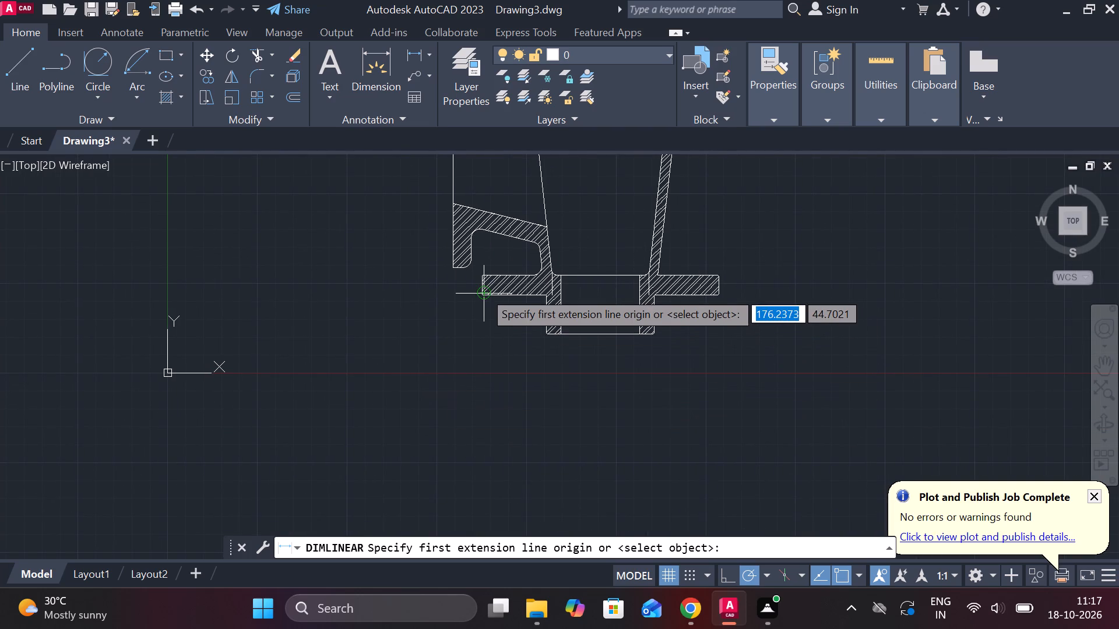
pyautogui.scroll(5, 483, 291)
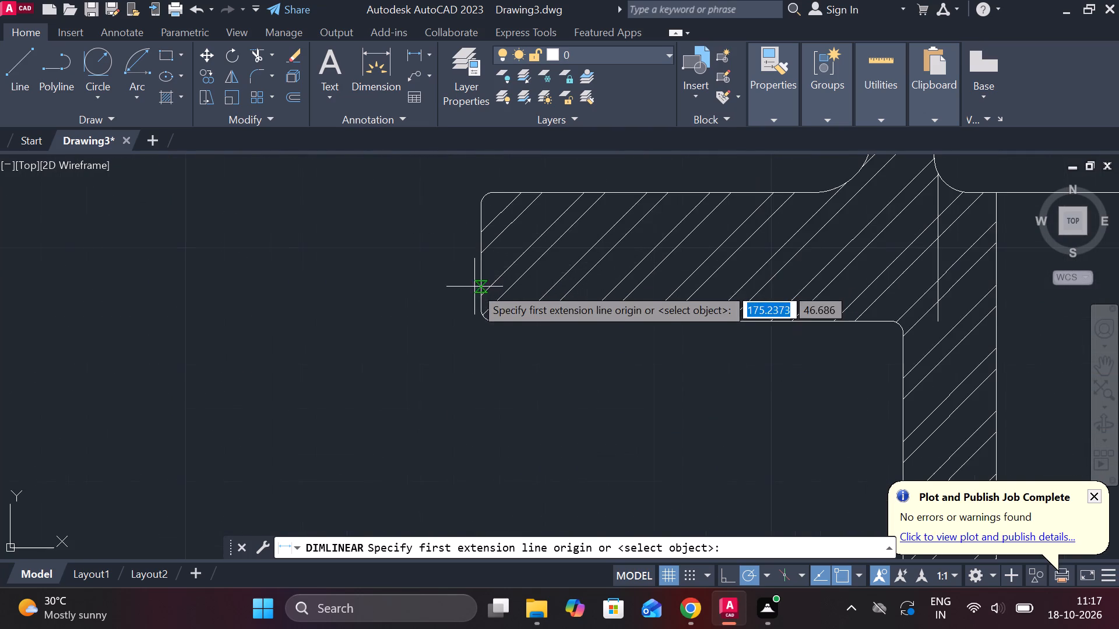
pyautogui.click(478, 274)
pyautogui.scroll(-3, 478, 274)
pyautogui.scroll(1, 705, 260)
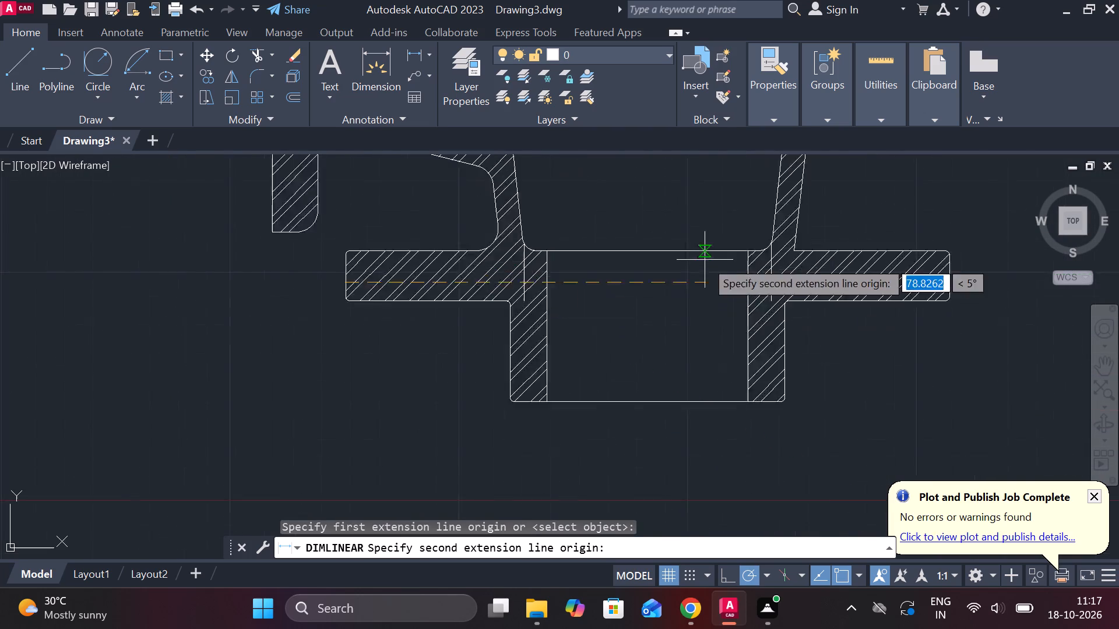
pyautogui.scroll(1, 705, 260)
pyautogui.scroll(-1, 868, 270)
pyautogui.moveTo(868, 270); pyautogui.dragTo(624, 296, button='middle')
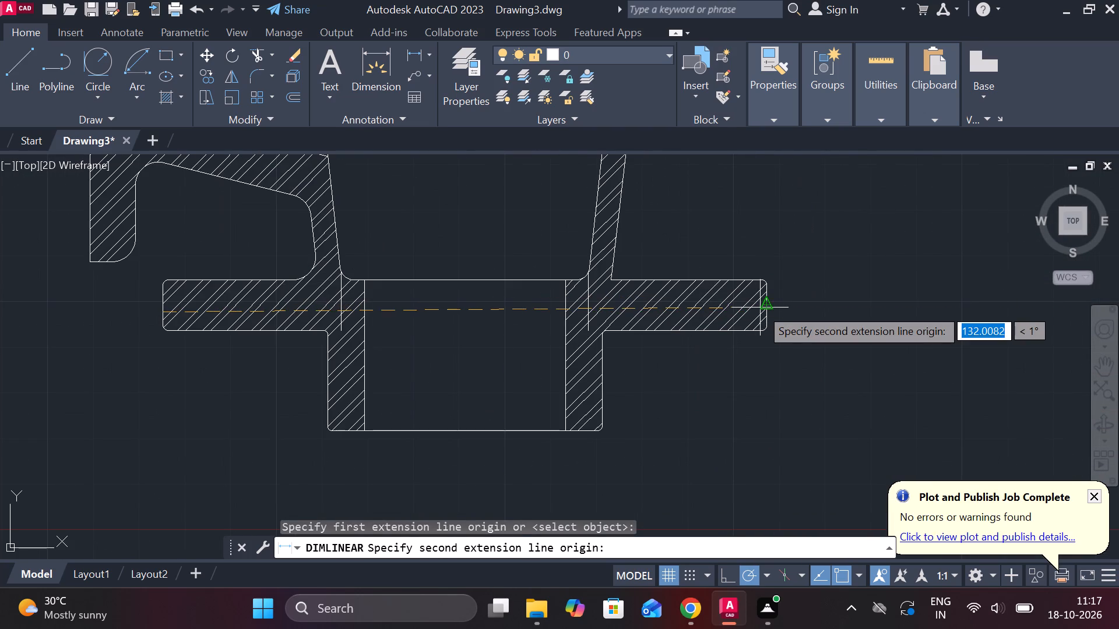
pyautogui.click(763, 308)
pyautogui.scroll(-1, 745, 402)
pyautogui.moveTo(745, 402); pyautogui.dragTo(786, 294, button='middle')
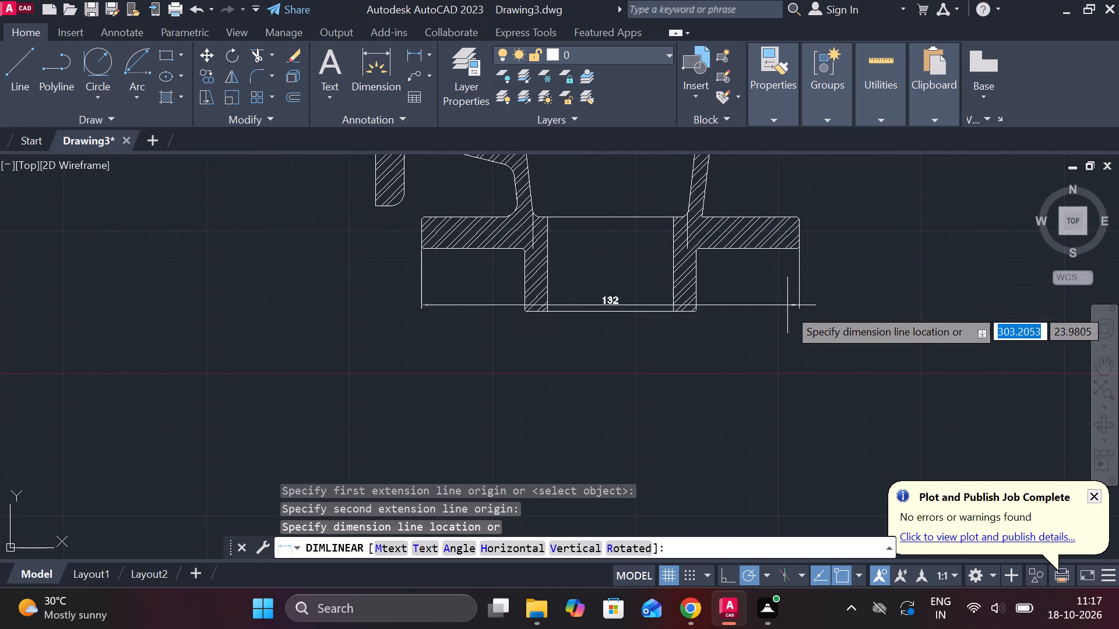
pyautogui.scroll(-1, 752, 368)
pyautogui.click(740, 395)
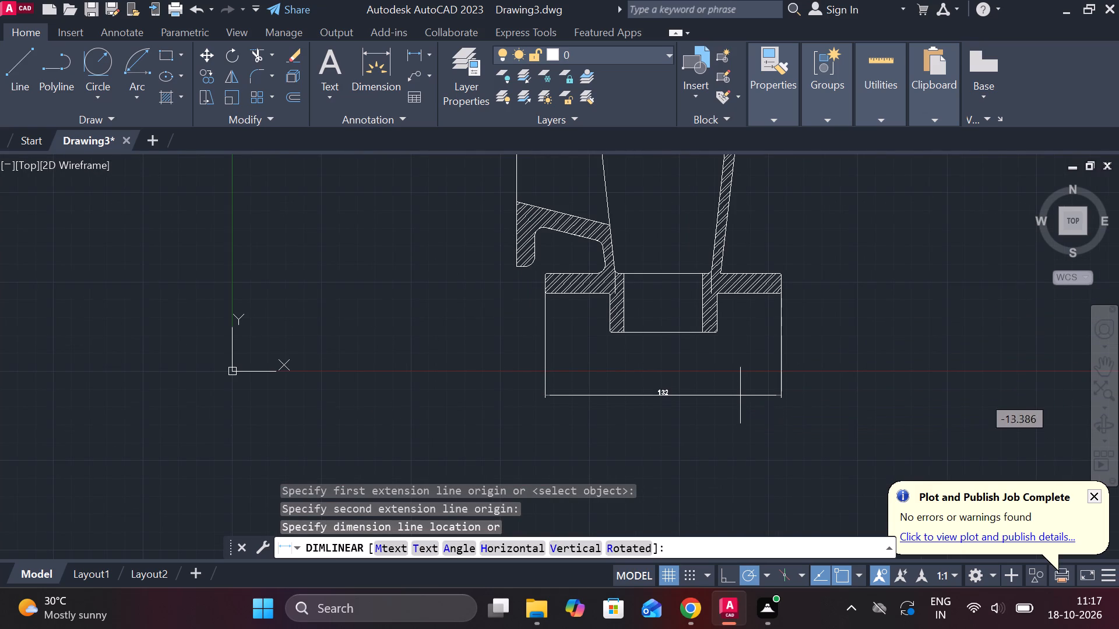
pyautogui.press('Escape')
# Modify the ISO-25 dimension style to use text height 6 and arrow size 4.
pyautogui.scroll(-2, 825, 365)
pyautogui.write('D')
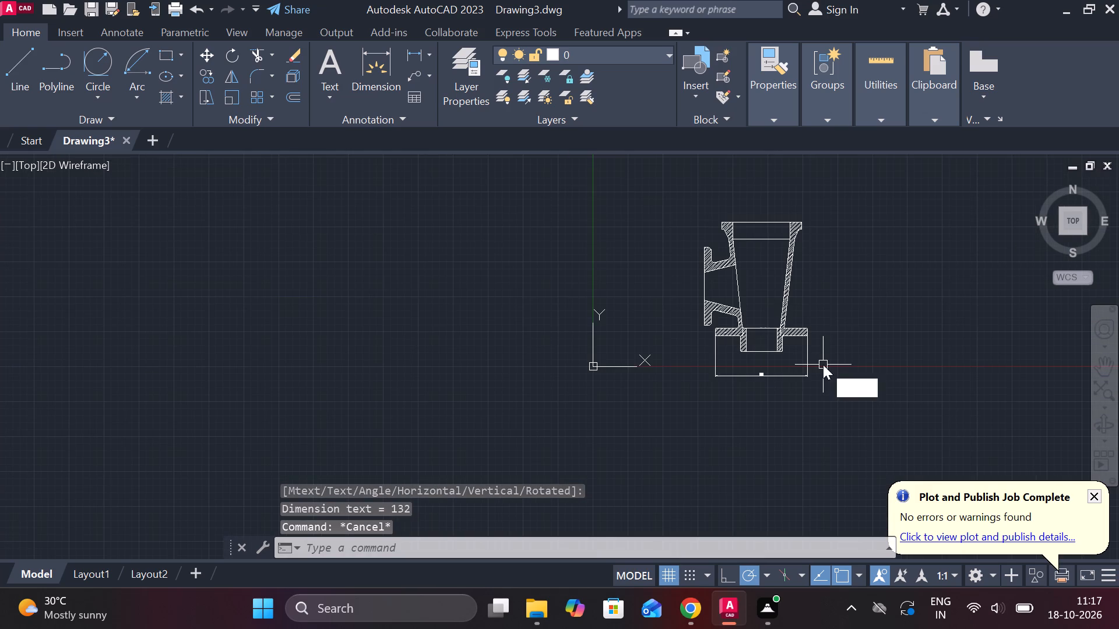
pyautogui.press('space')
pyautogui.click(749, 256)
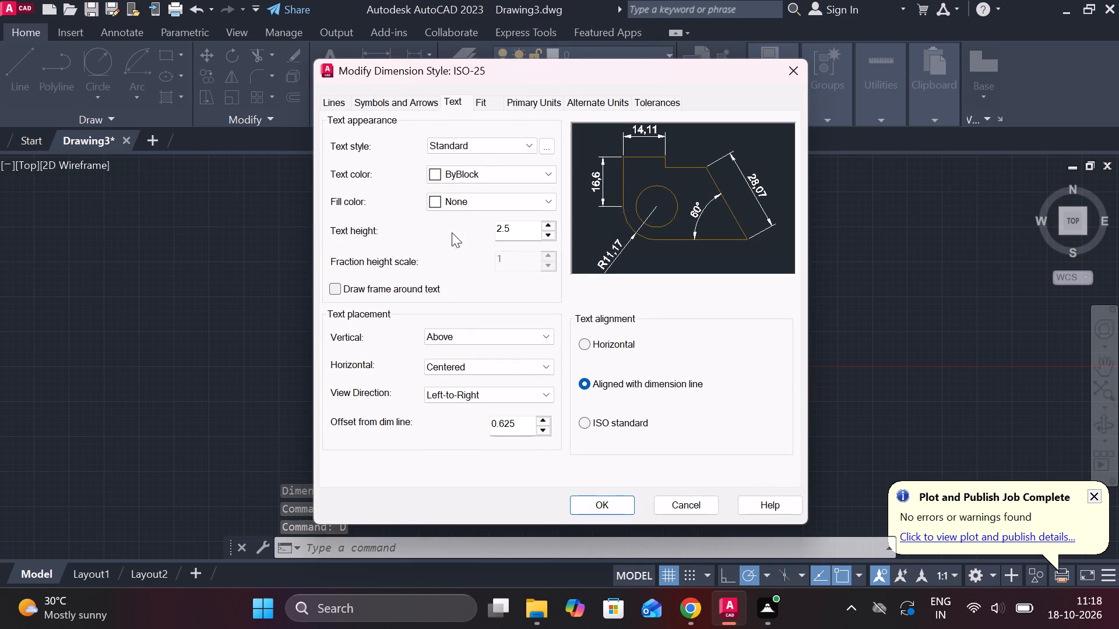
pyautogui.click(391, 104)
pyautogui.moveTo(356, 279); pyautogui.dragTo(296, 288)
pyautogui.press('5')
pyautogui.click(460, 100)
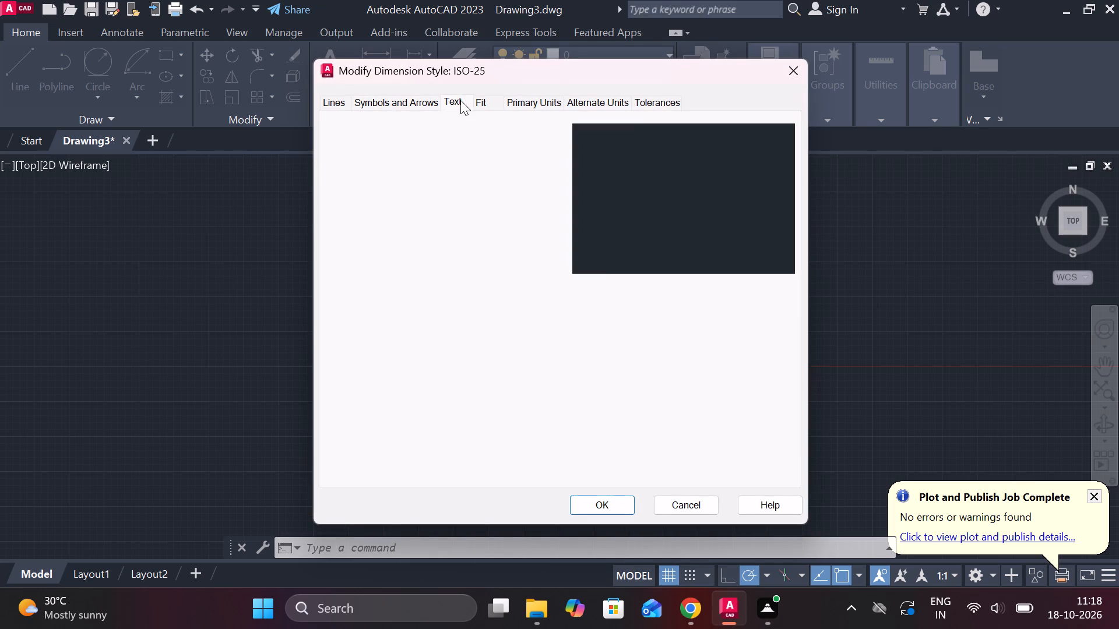
pyautogui.moveTo(519, 227); pyautogui.dragTo(456, 232)
pyautogui.press('6')
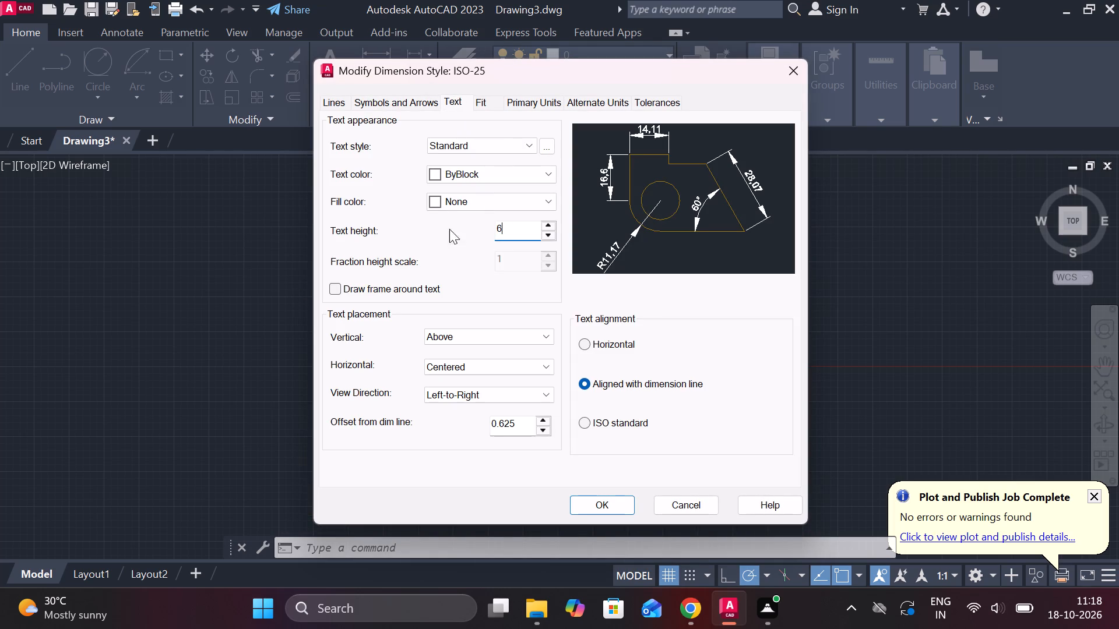
pyautogui.click(406, 96)
pyautogui.moveTo(376, 284); pyautogui.dragTo(306, 292)
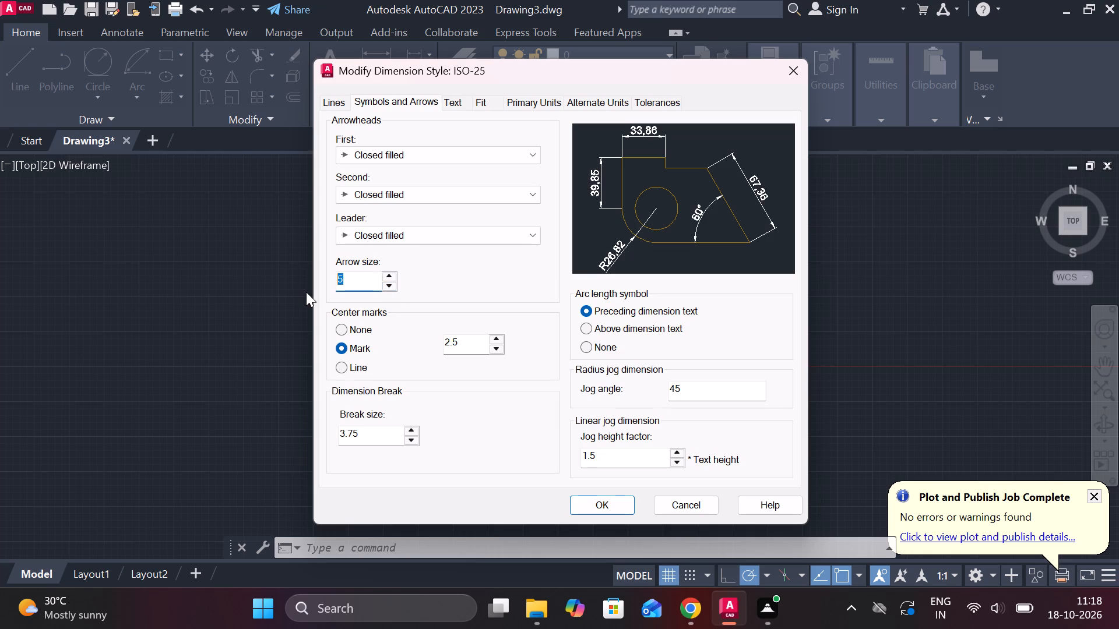
pyautogui.press('4')
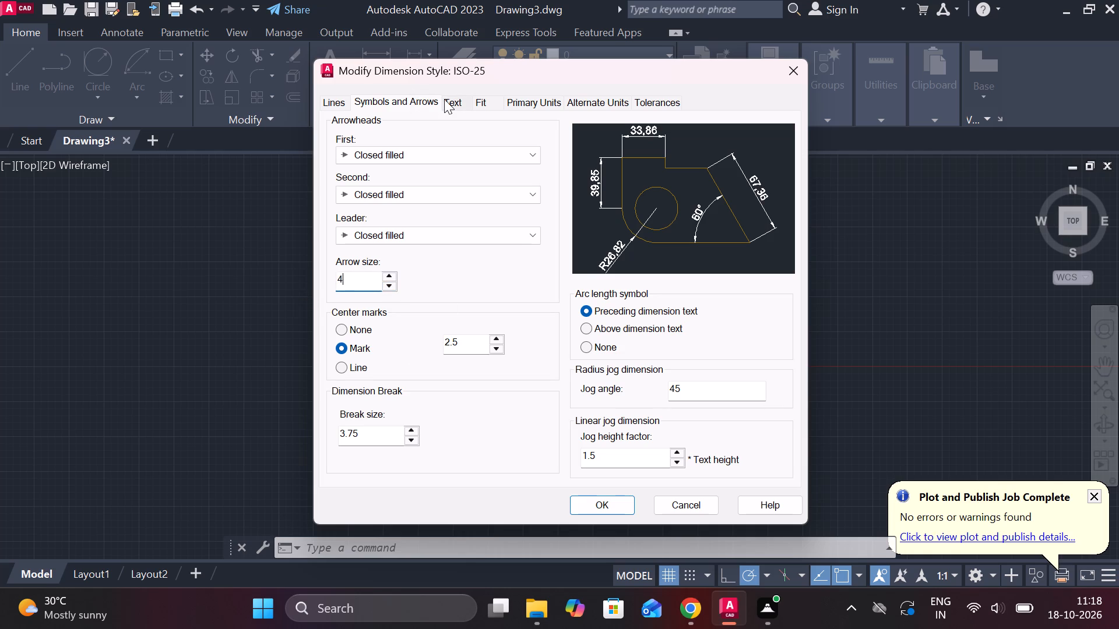
# Set ISO standard text alignment, turn off drawing the dimension line between extension lines, and make ISO-25 the current style.
pyautogui.click(444, 99)
pyautogui.click(580, 424)
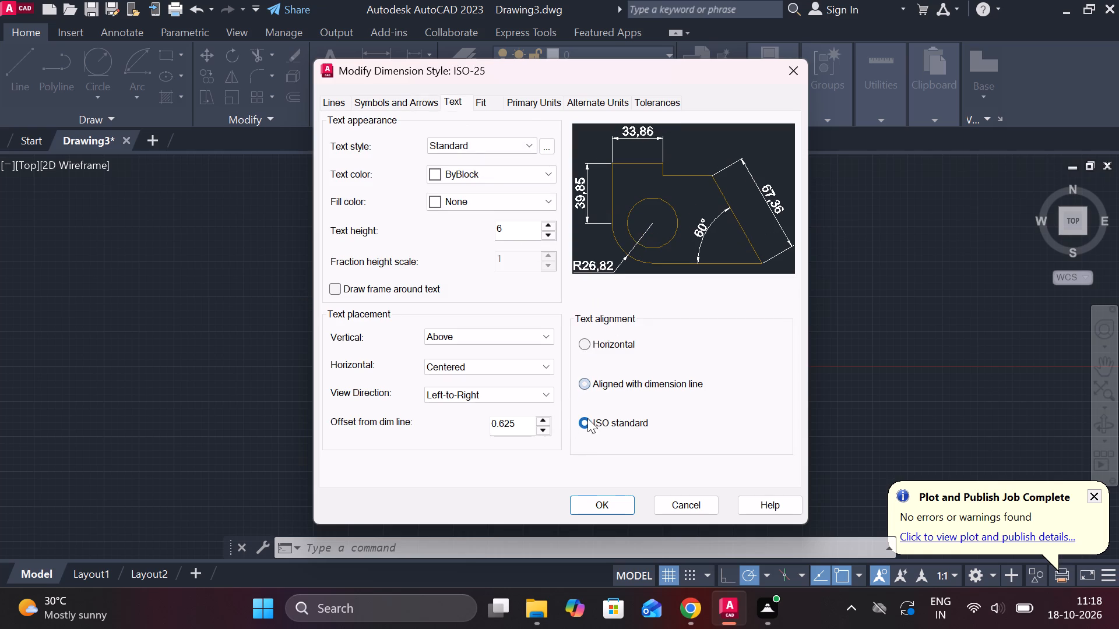
pyautogui.click(485, 101)
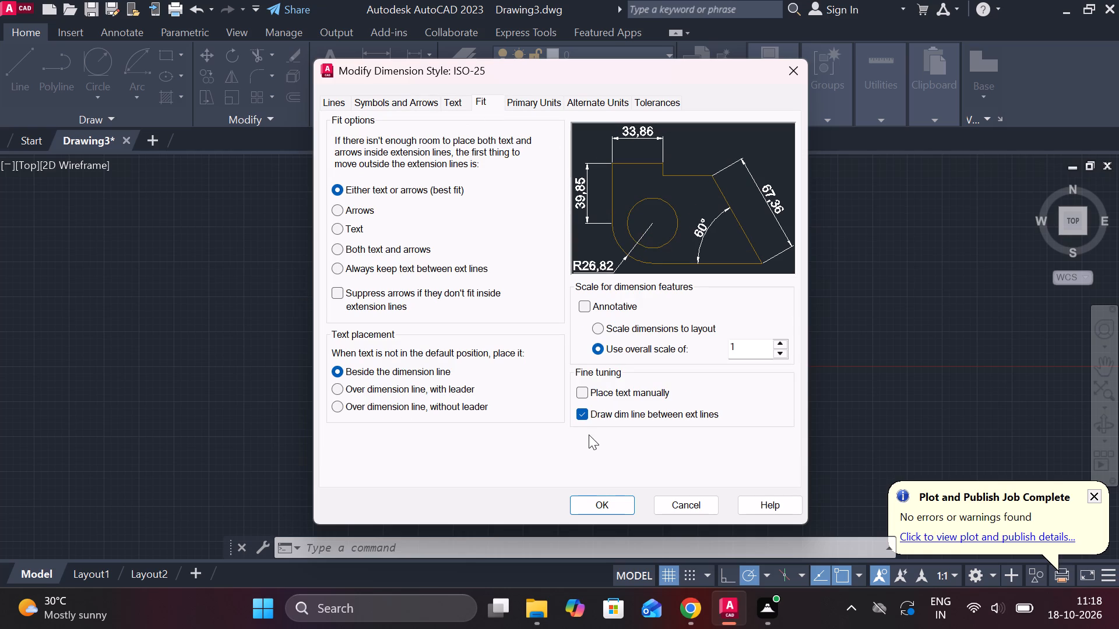
pyautogui.click(580, 414)
pyautogui.click(588, 503)
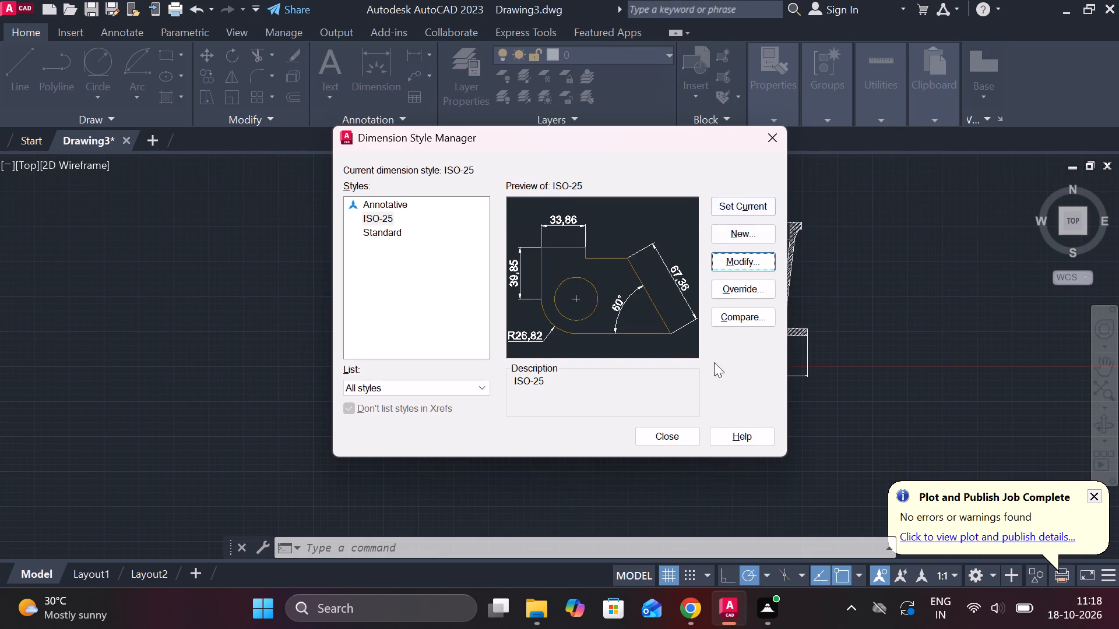
pyautogui.click(727, 212)
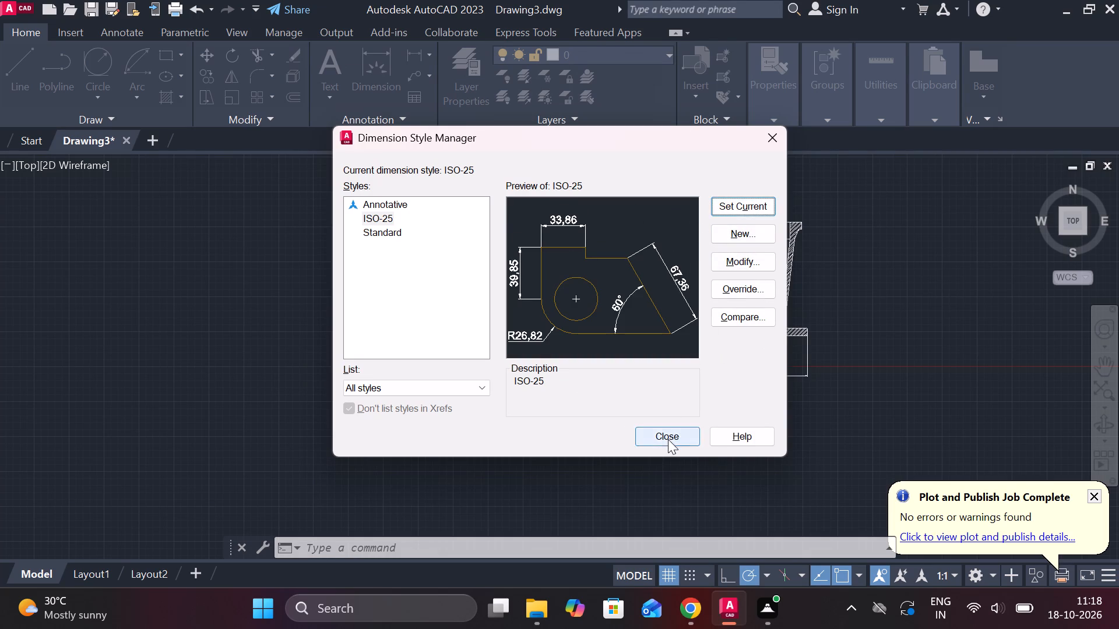
pyautogui.click(668, 439)
# Set the ISO-25 dimension style's text height to 7 and make the style current again.
pyautogui.scroll(2, 787, 358)
pyautogui.moveTo(795, 366); pyautogui.dragTo(686, 387, button='middle')
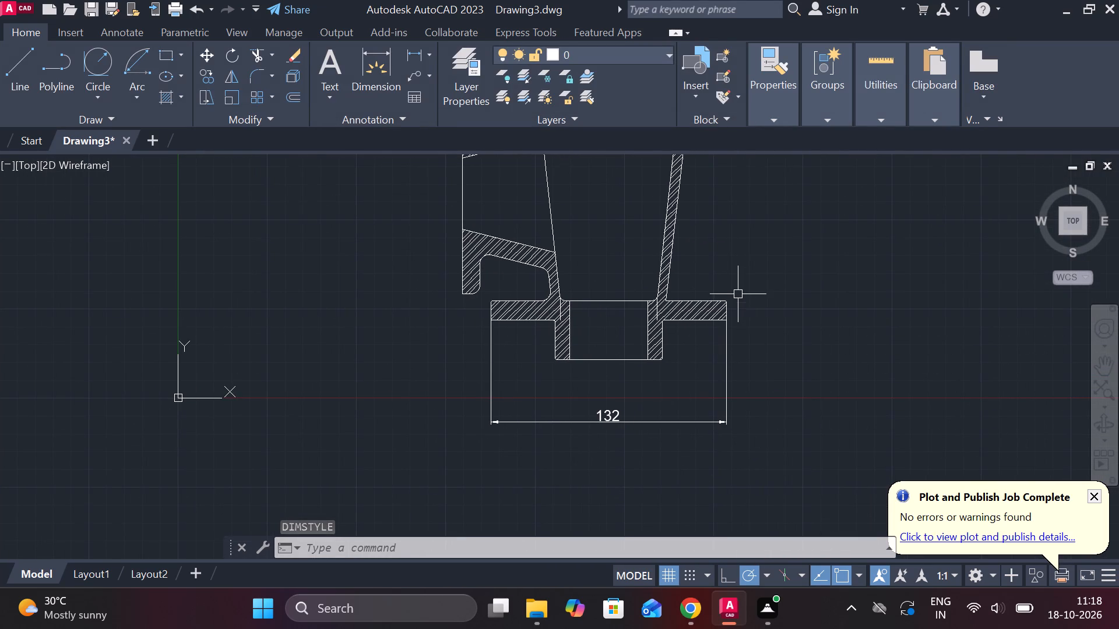
pyautogui.moveTo(738, 294); pyautogui.dragTo(707, 358, button='middle')
pyautogui.scroll(-2, 716, 340)
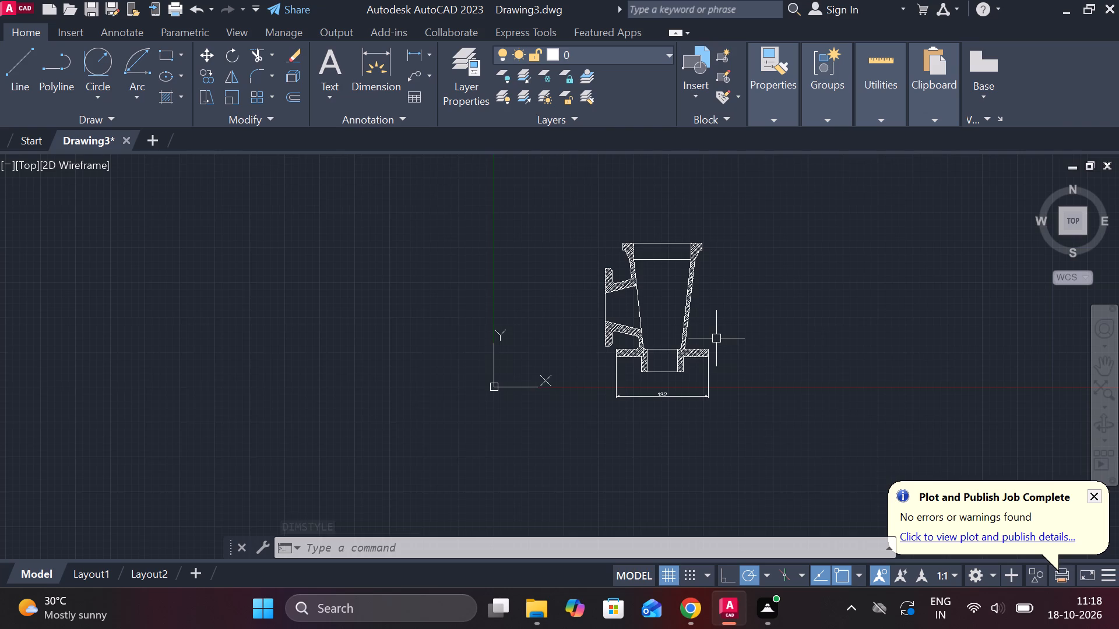
pyautogui.scroll(1, 720, 338)
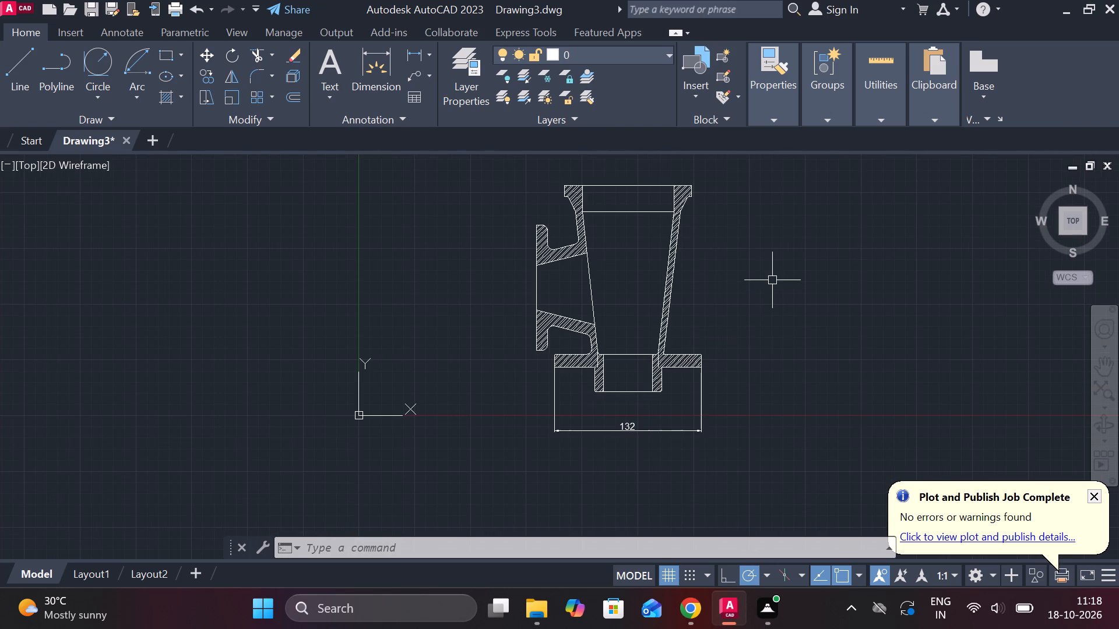
pyautogui.press('Escape')
pyautogui.write('D')
pyautogui.press('space')
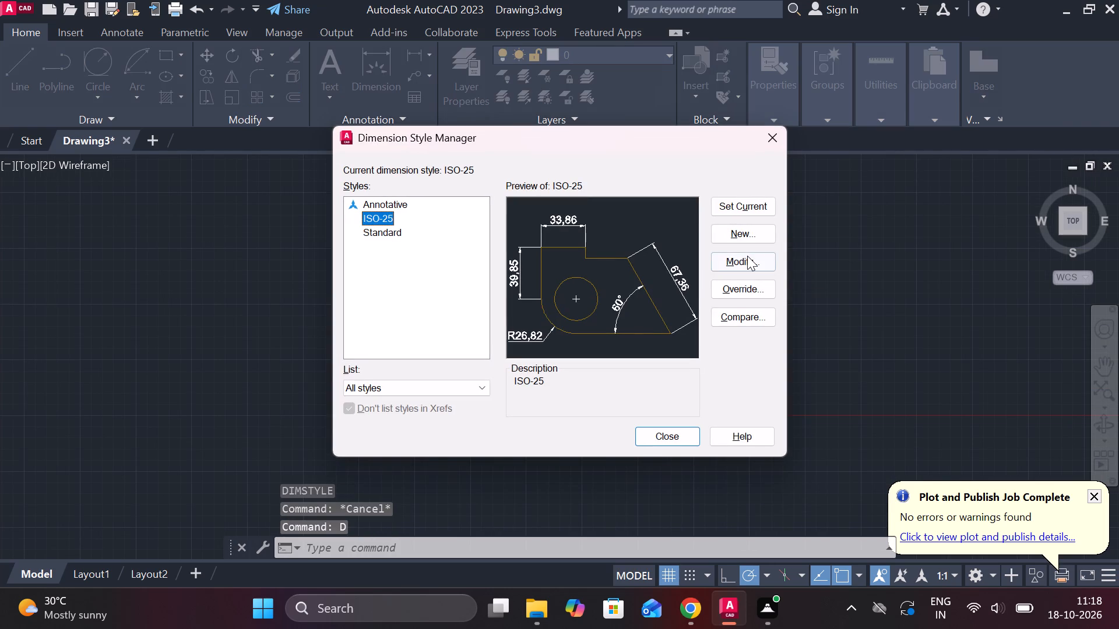
pyautogui.click(747, 256)
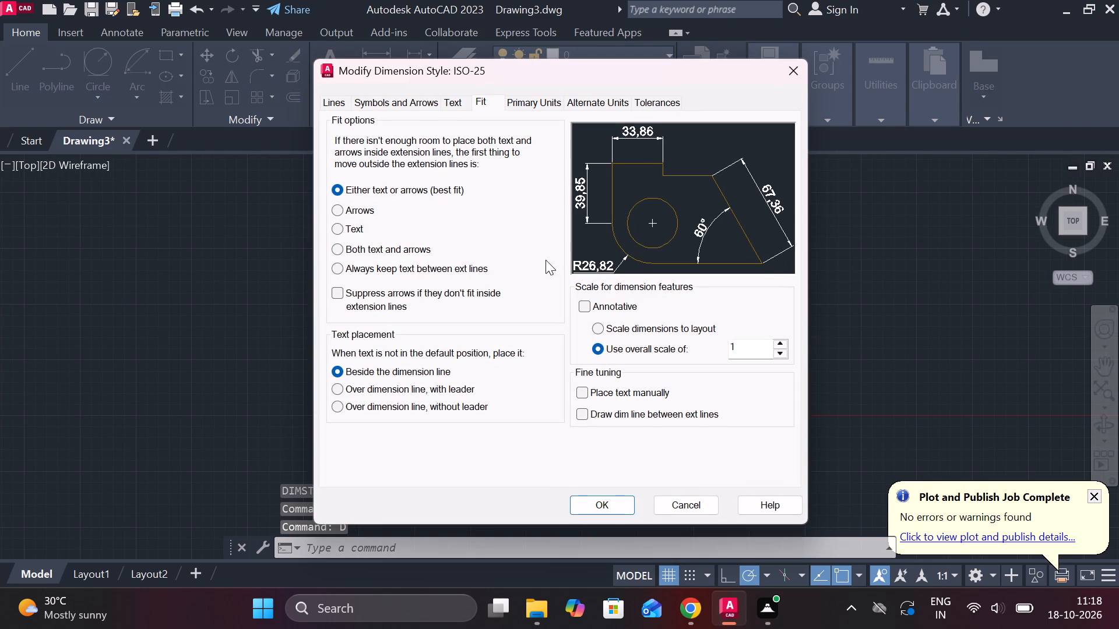
pyautogui.click(460, 101)
pyautogui.click(513, 229)
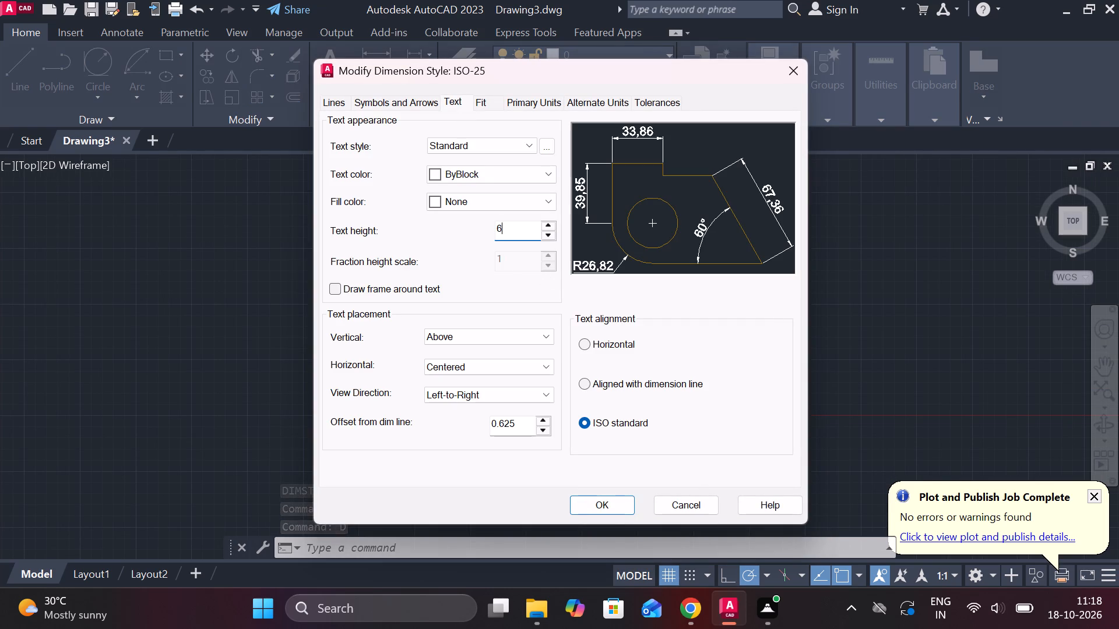
pyautogui.moveTo(513, 229); pyautogui.dragTo(484, 232)
pyautogui.press('7')
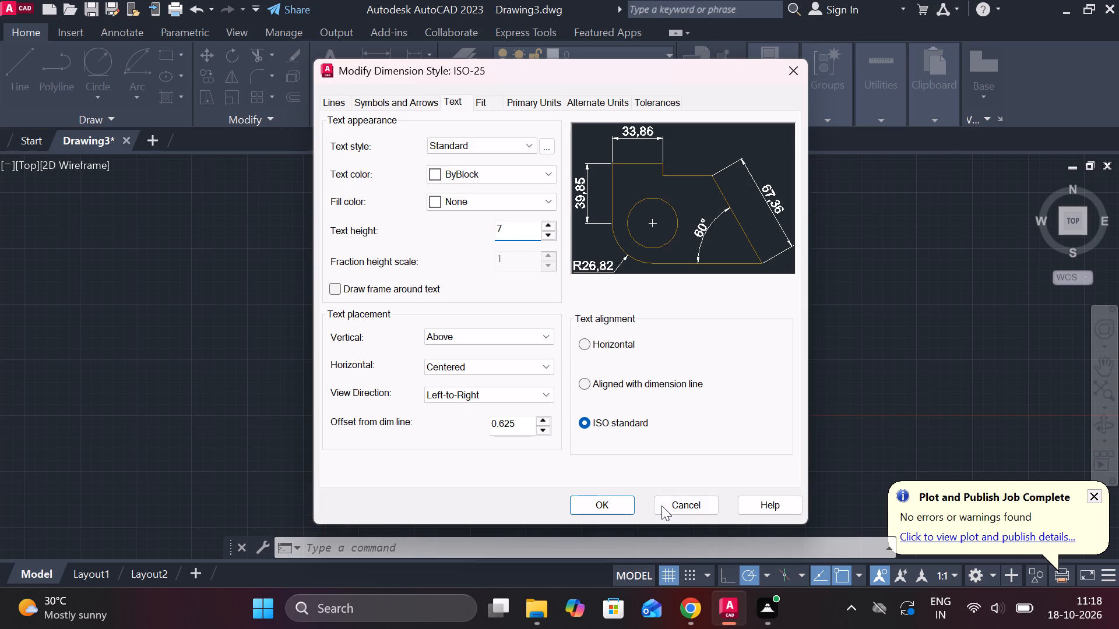
pyautogui.click(619, 508)
pyautogui.click(729, 215)
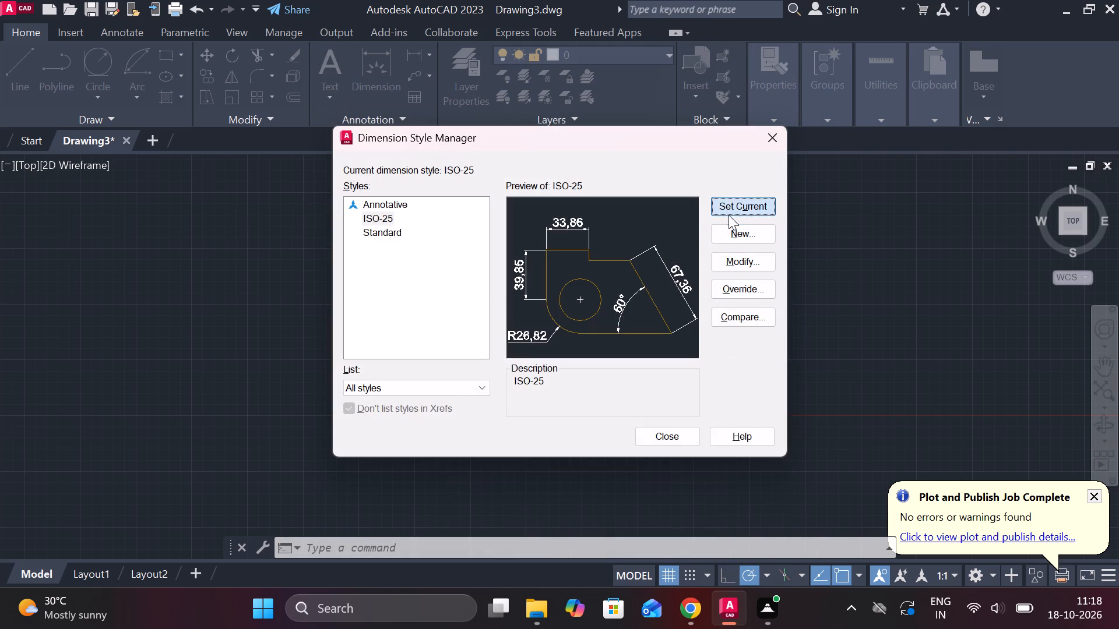
pyautogui.click(677, 443)
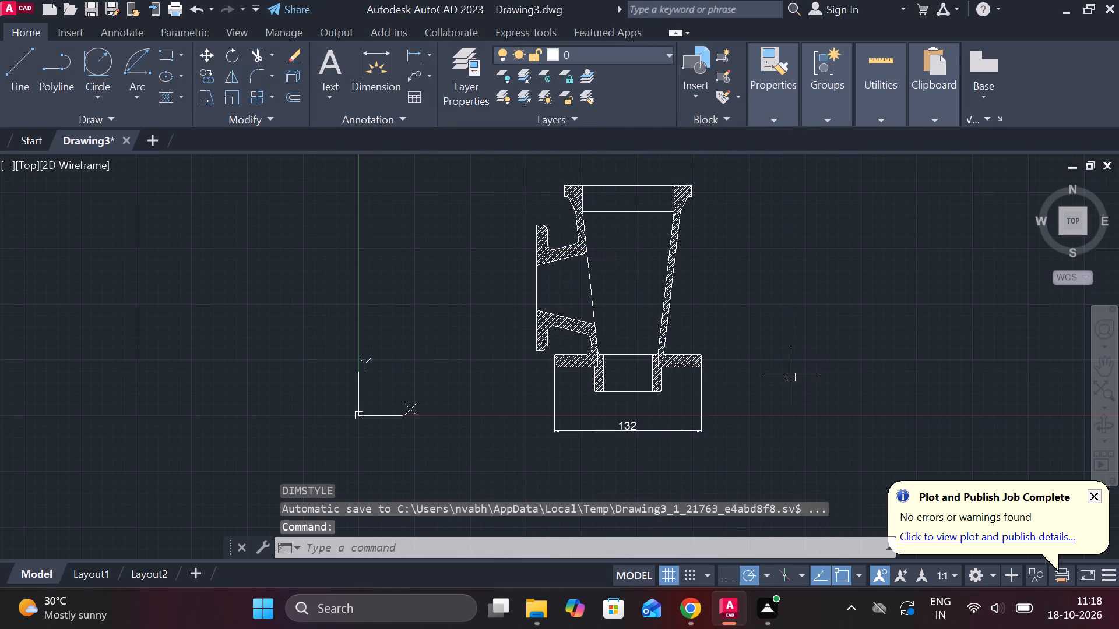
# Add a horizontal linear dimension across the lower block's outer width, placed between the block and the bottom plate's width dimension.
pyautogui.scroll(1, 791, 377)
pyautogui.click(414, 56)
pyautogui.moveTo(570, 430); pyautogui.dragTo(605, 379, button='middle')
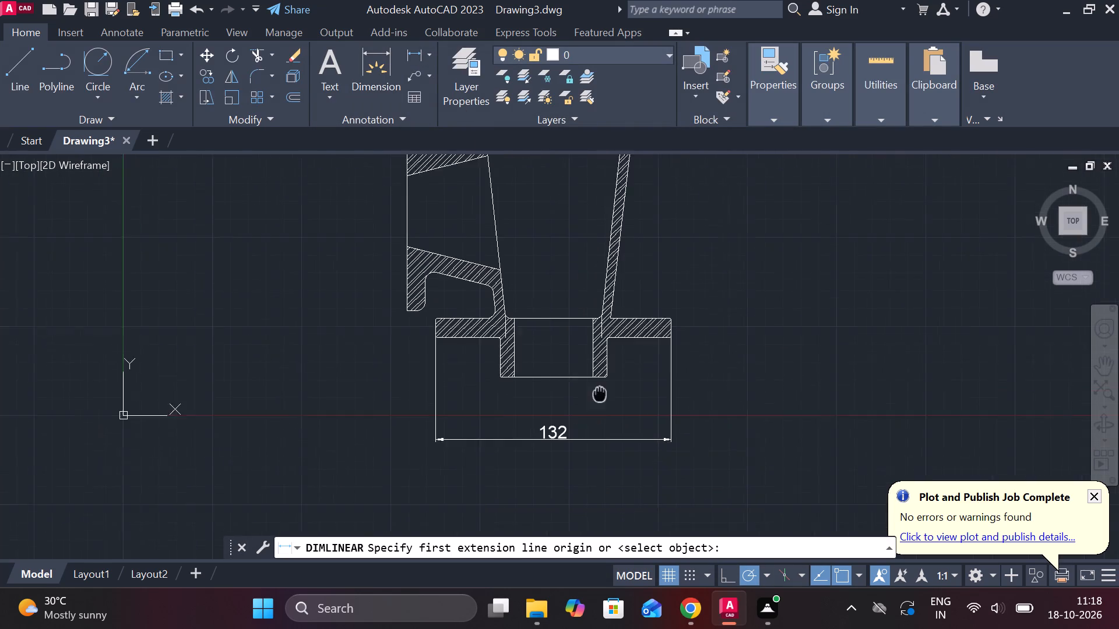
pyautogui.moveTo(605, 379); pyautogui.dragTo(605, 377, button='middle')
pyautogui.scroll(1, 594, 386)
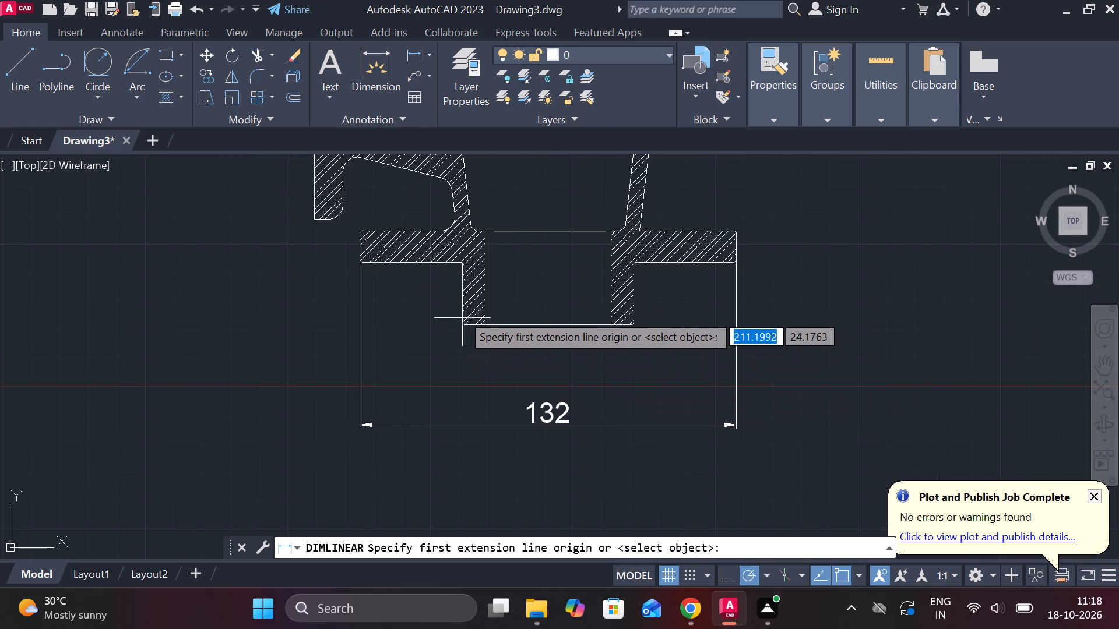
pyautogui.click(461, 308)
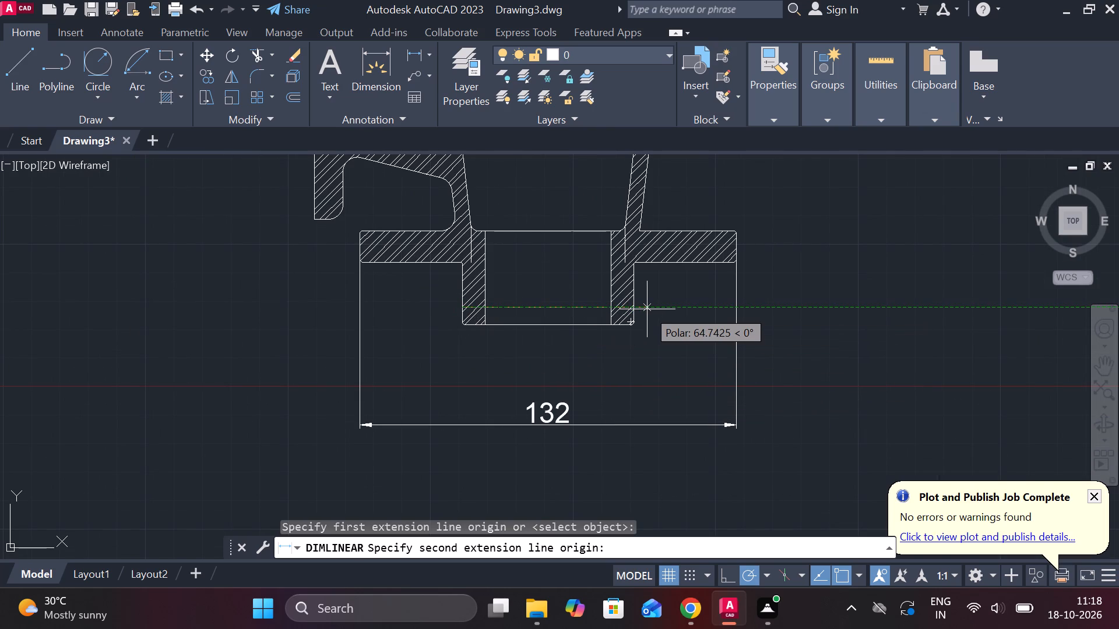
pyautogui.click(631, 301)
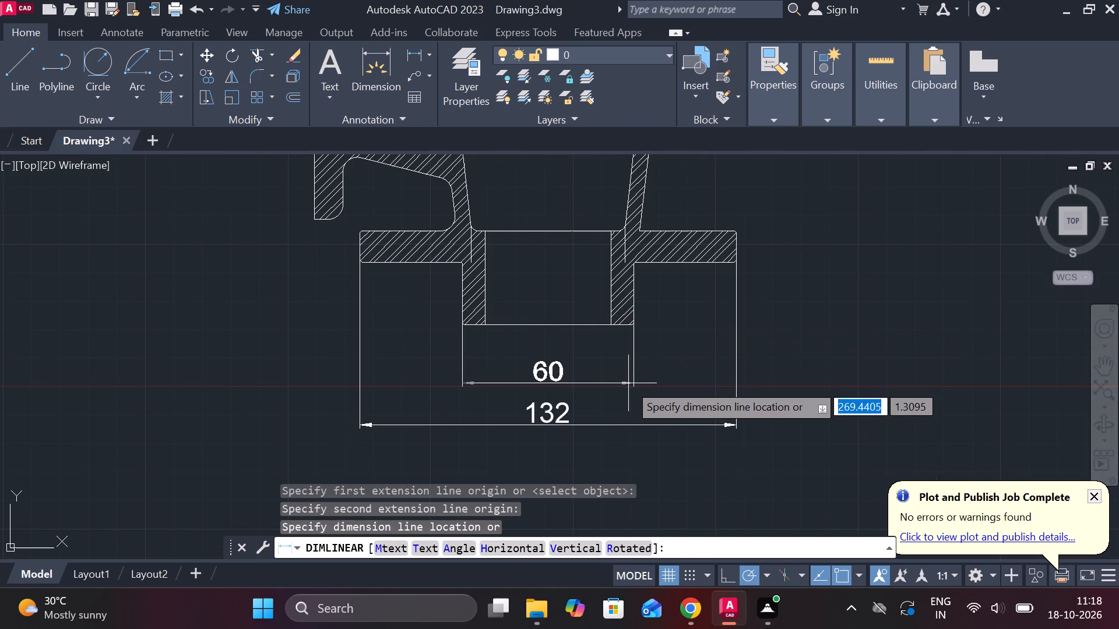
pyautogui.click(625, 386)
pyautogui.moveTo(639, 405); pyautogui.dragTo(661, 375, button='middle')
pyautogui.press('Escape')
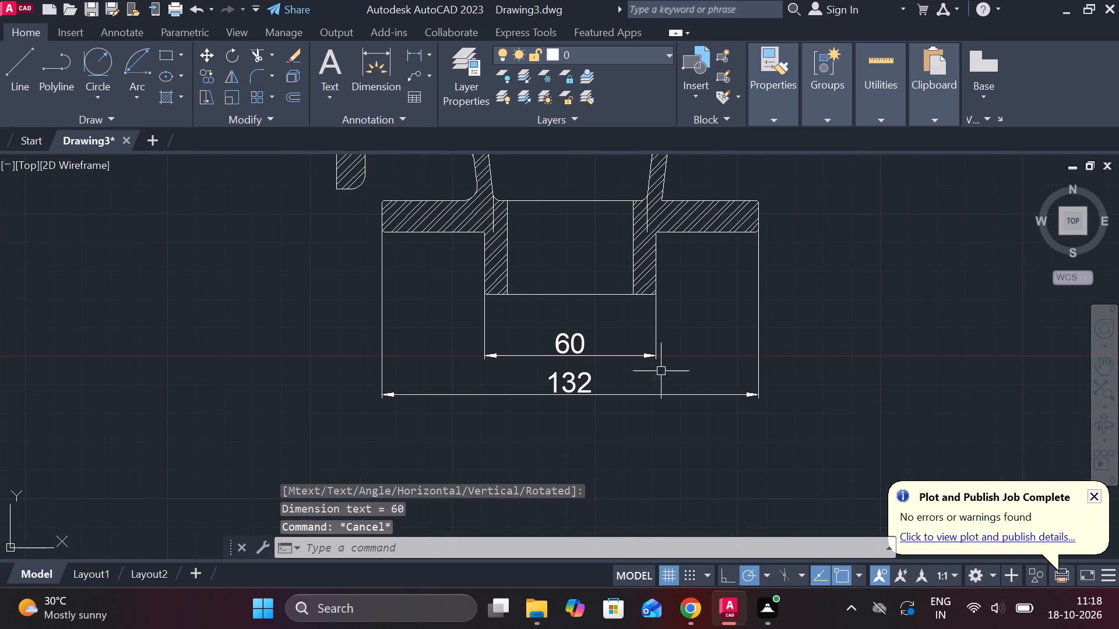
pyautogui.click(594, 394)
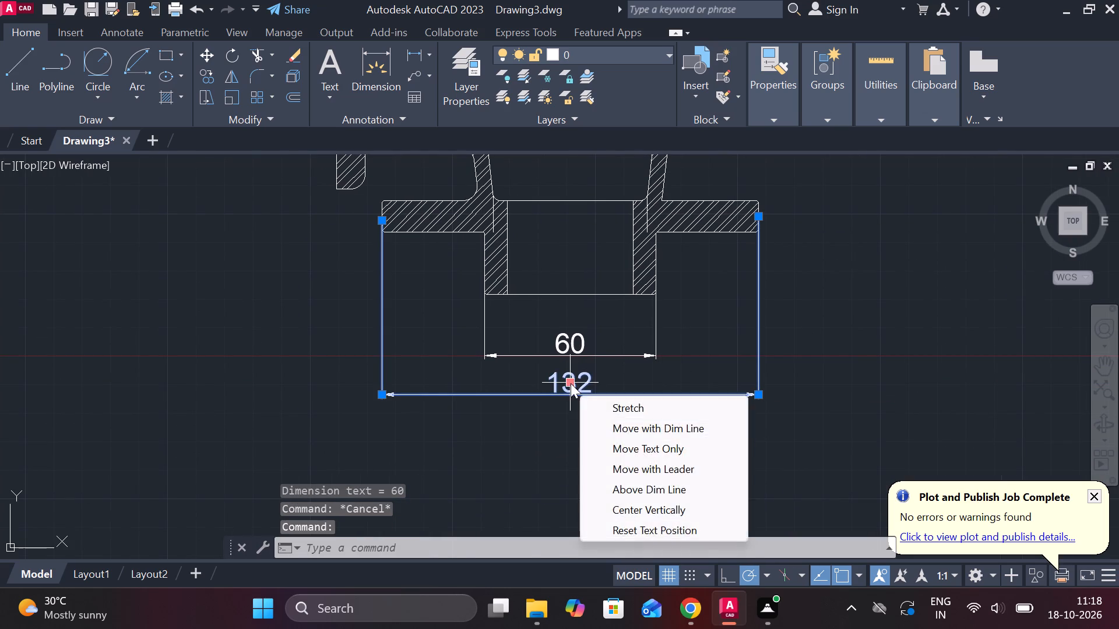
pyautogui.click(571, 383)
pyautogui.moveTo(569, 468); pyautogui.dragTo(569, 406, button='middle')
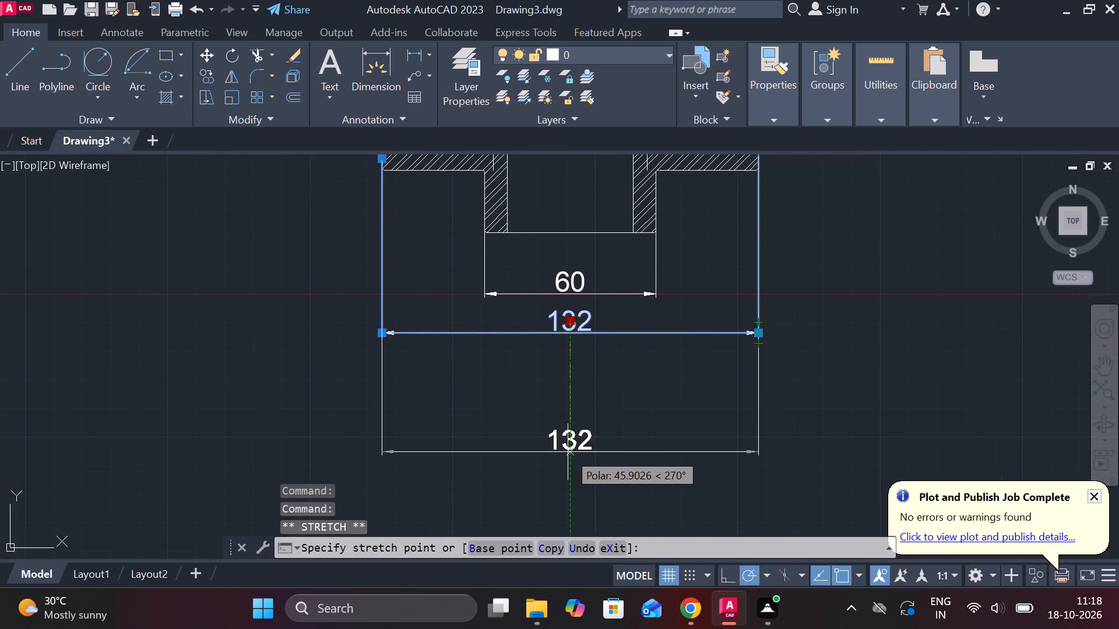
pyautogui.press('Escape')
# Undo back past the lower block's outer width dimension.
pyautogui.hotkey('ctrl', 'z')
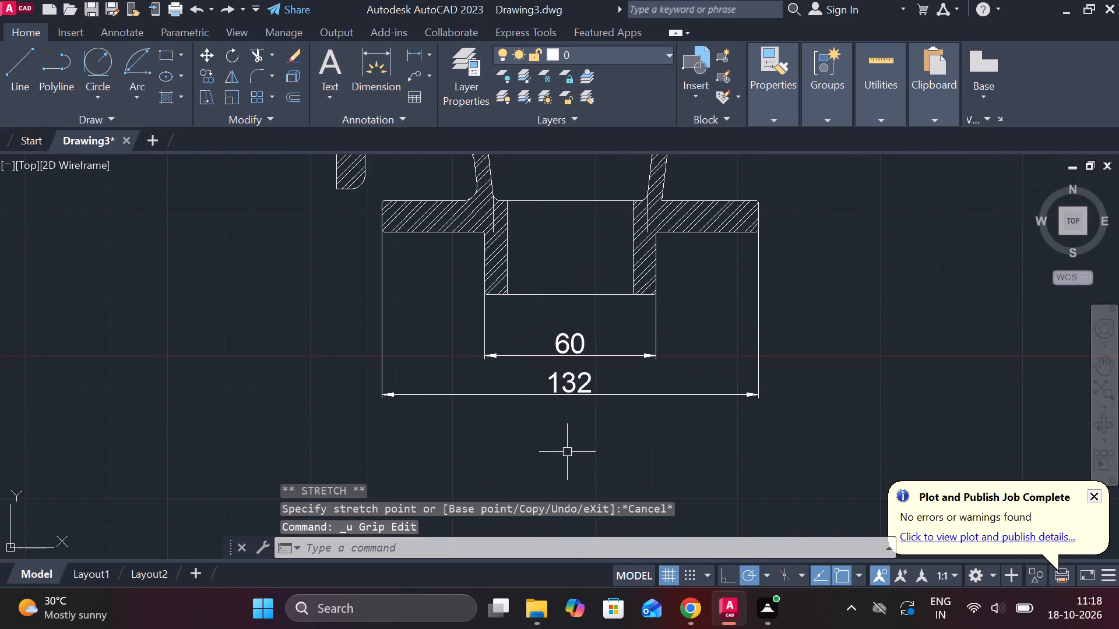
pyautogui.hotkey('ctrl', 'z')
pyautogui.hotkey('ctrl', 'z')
# Erase the bottom plate's full-width dimension.
pyautogui.click(533, 460)
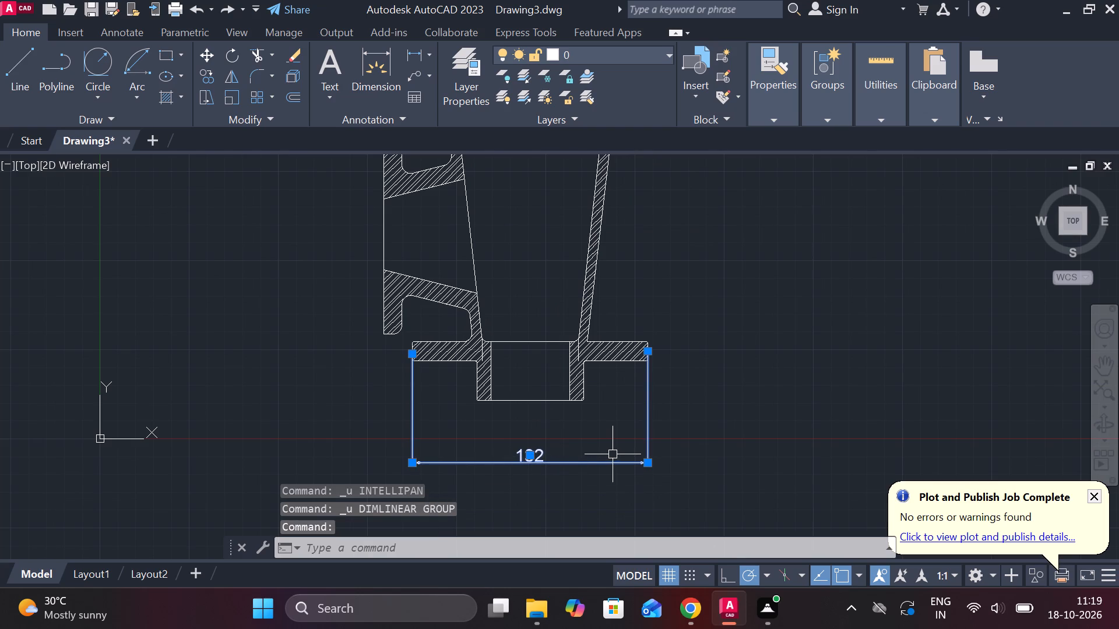
pyautogui.write('E')
pyautogui.press('space')
# Add a horizontal linear dimension across the lower block's inner bore, placed just below the block.
pyautogui.scroll(2, 537, 434)
pyautogui.moveTo(544, 436); pyautogui.dragTo(566, 439, button='middle')
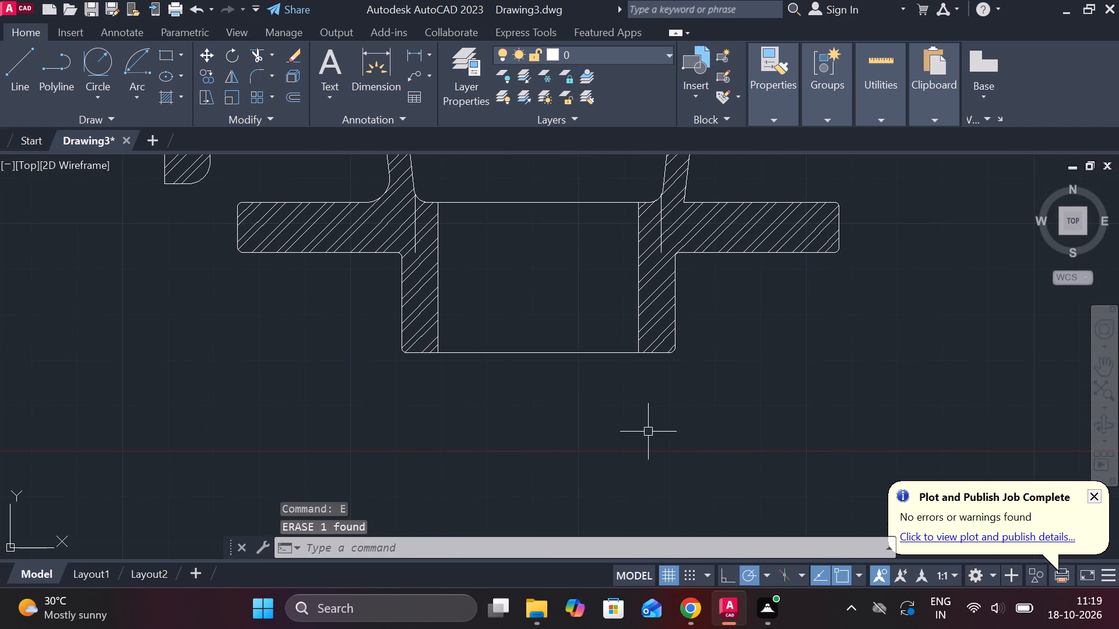
pyautogui.click(410, 50)
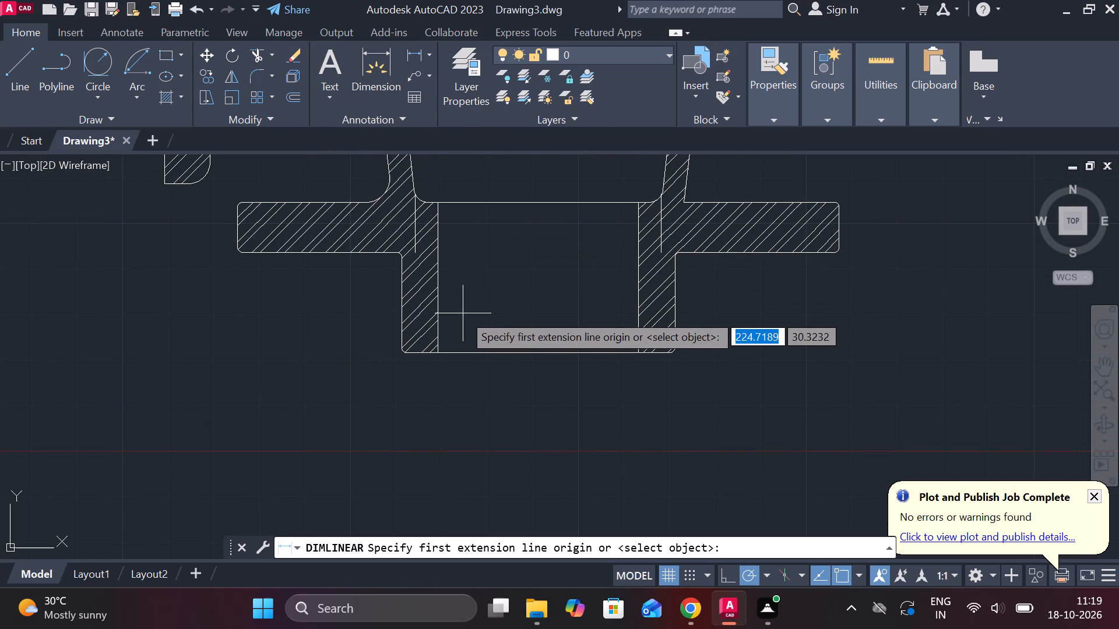
pyautogui.click(443, 280)
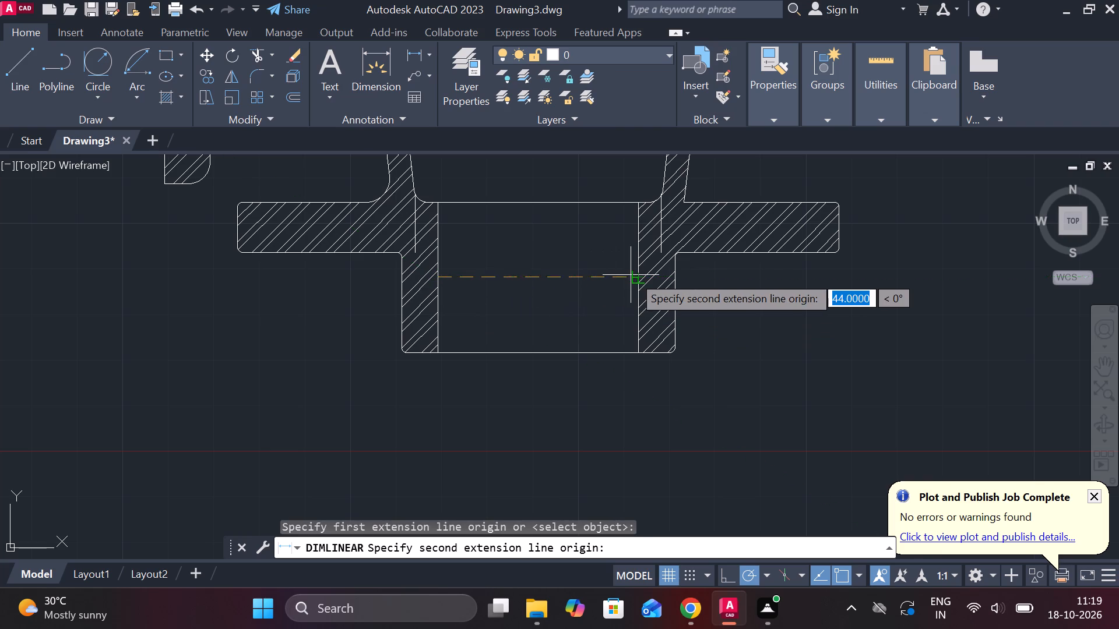
pyautogui.click(640, 273)
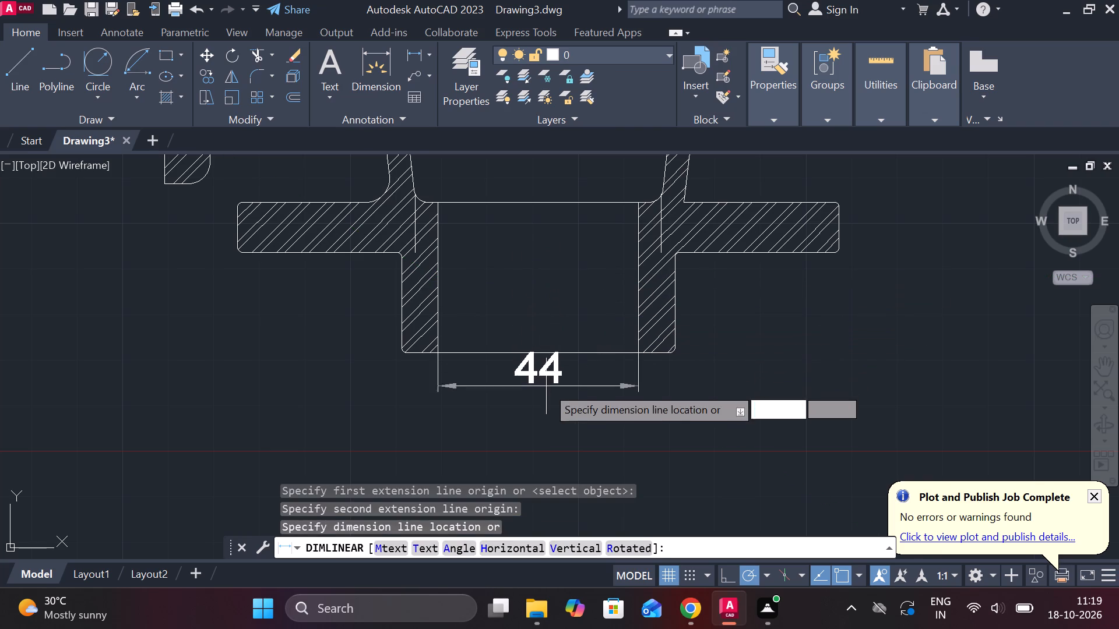
pyautogui.moveTo(546, 386); pyautogui.dragTo(553, 354, button='middle')
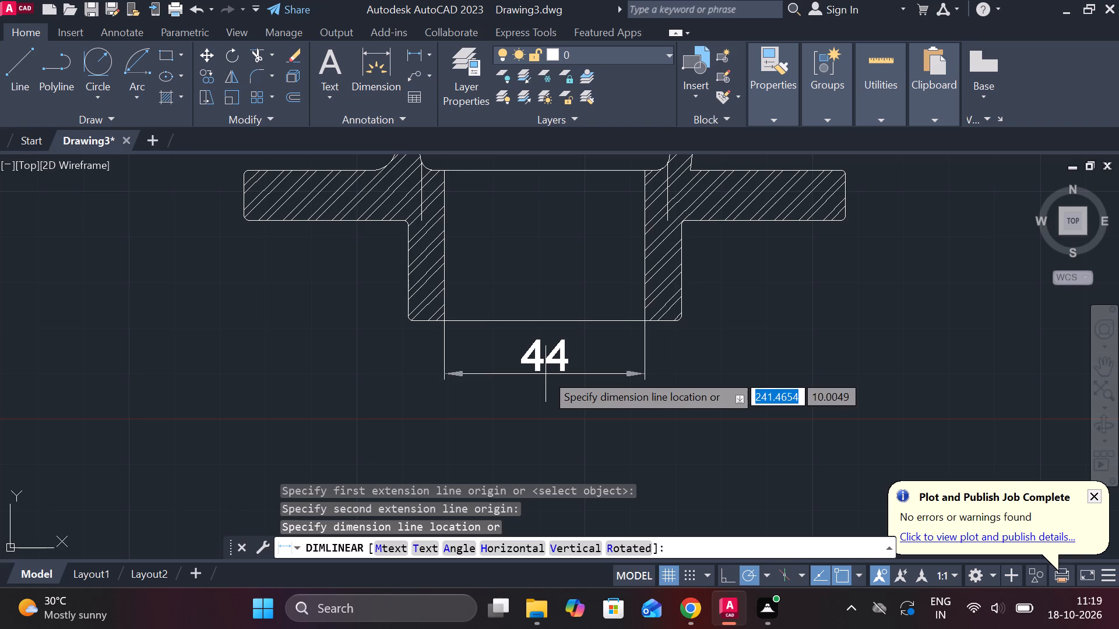
pyautogui.click(546, 373)
# Add a horizontal linear dimension between the vertical lines inside the two hatched walls, placed below the 44 dimension.
pyautogui.press('space')
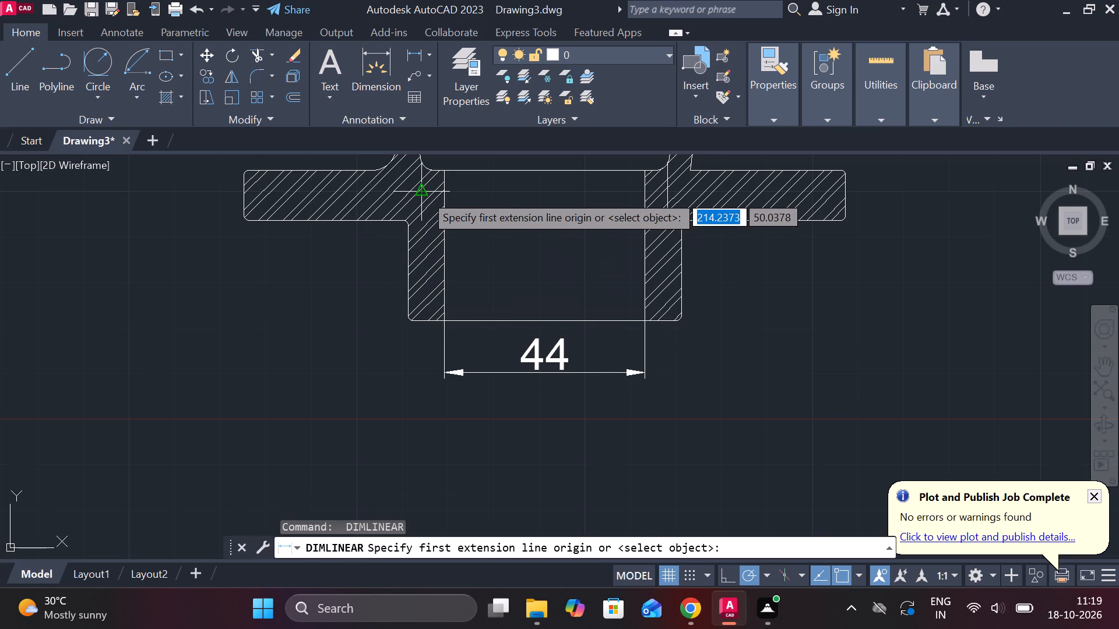
pyautogui.click(424, 194)
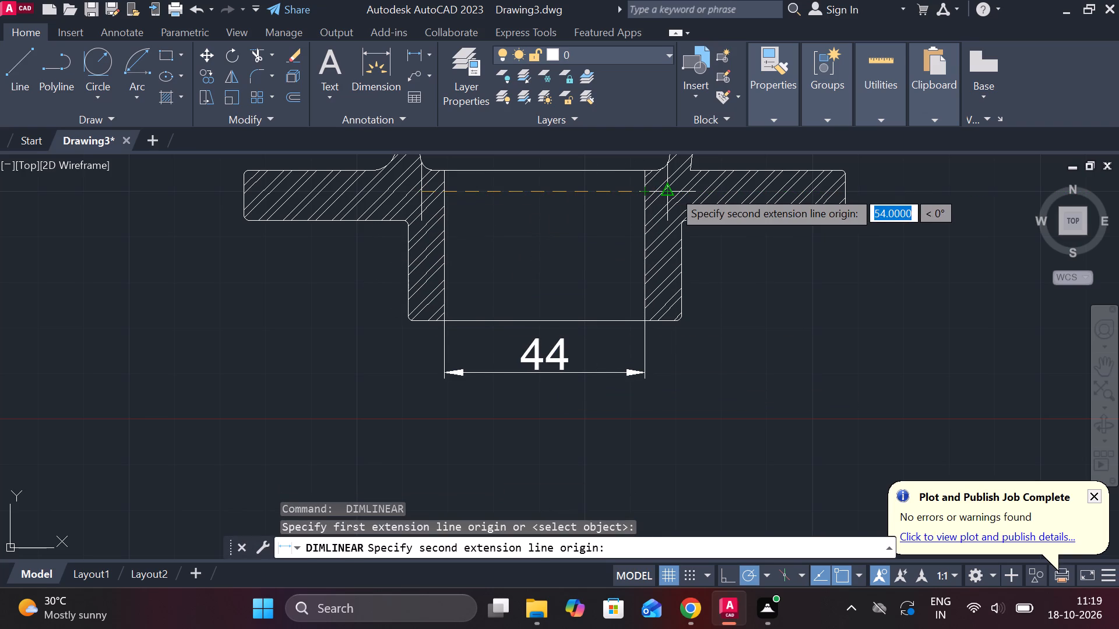
pyautogui.click(673, 190)
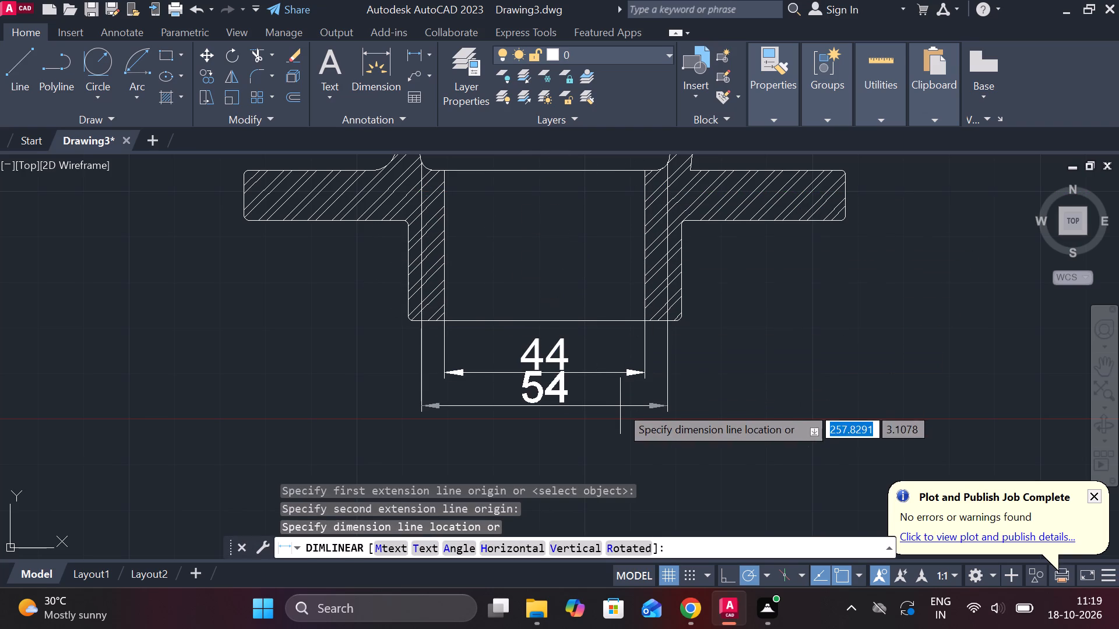
pyautogui.moveTo(613, 430); pyautogui.dragTo(617, 417, button='middle')
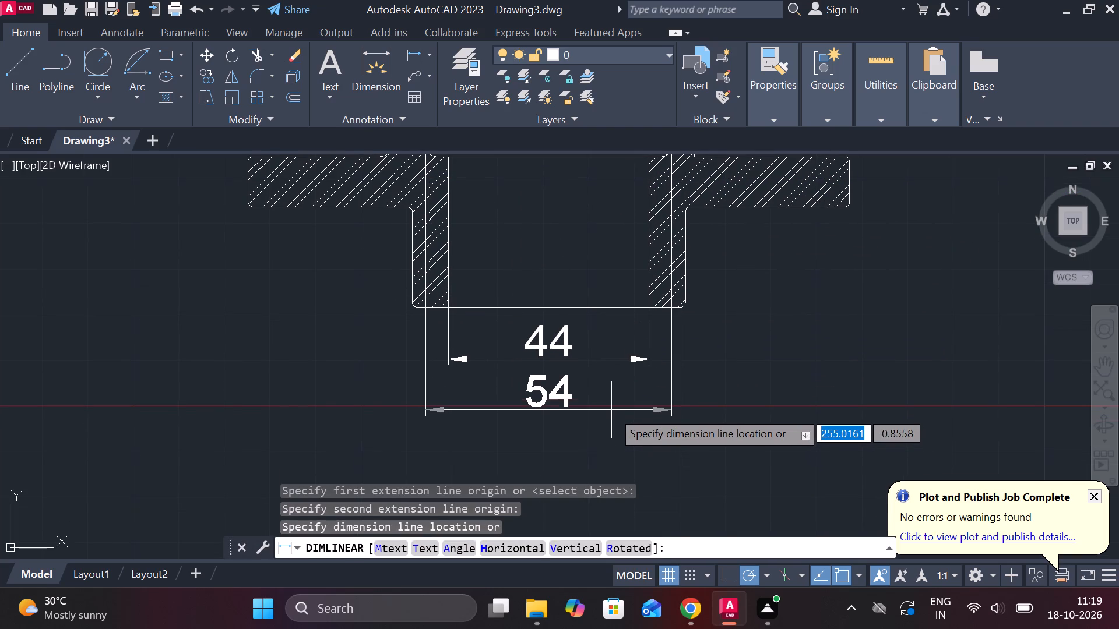
pyautogui.click(611, 410)
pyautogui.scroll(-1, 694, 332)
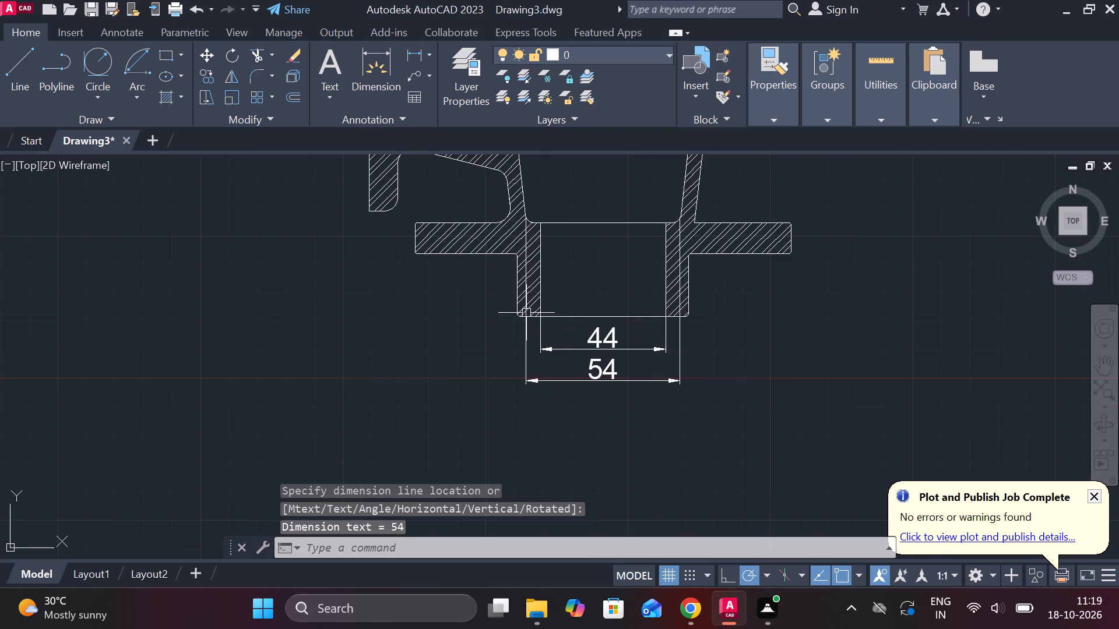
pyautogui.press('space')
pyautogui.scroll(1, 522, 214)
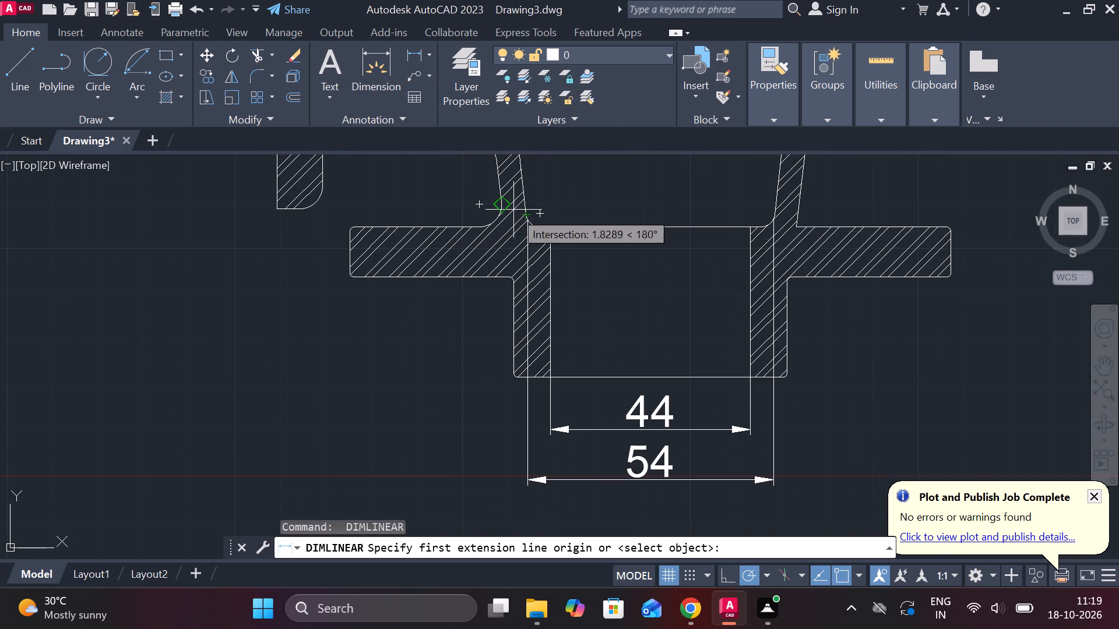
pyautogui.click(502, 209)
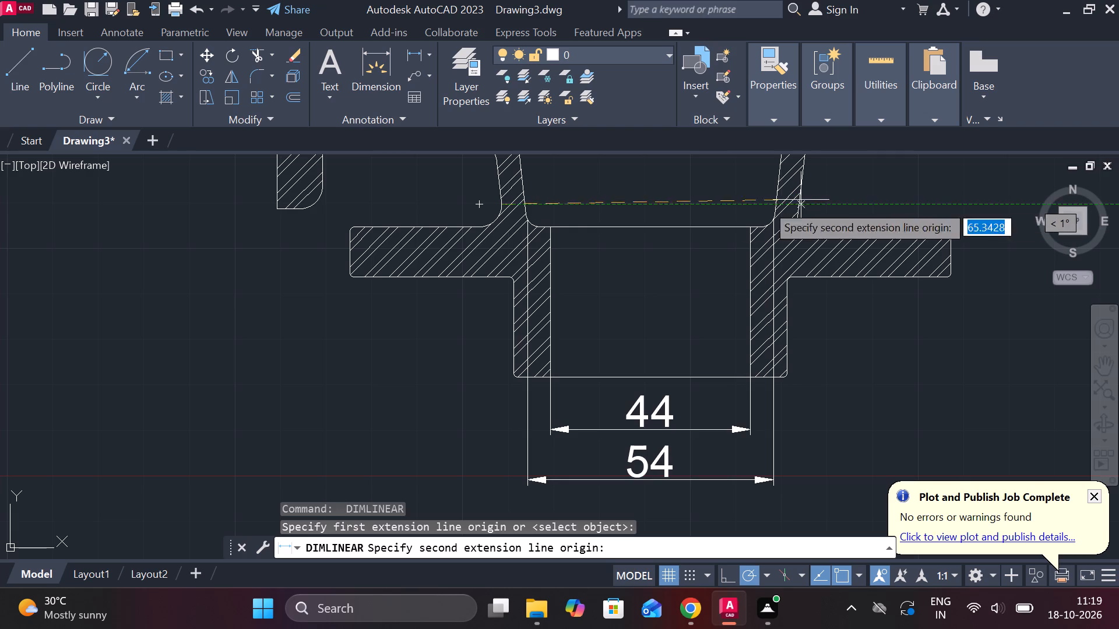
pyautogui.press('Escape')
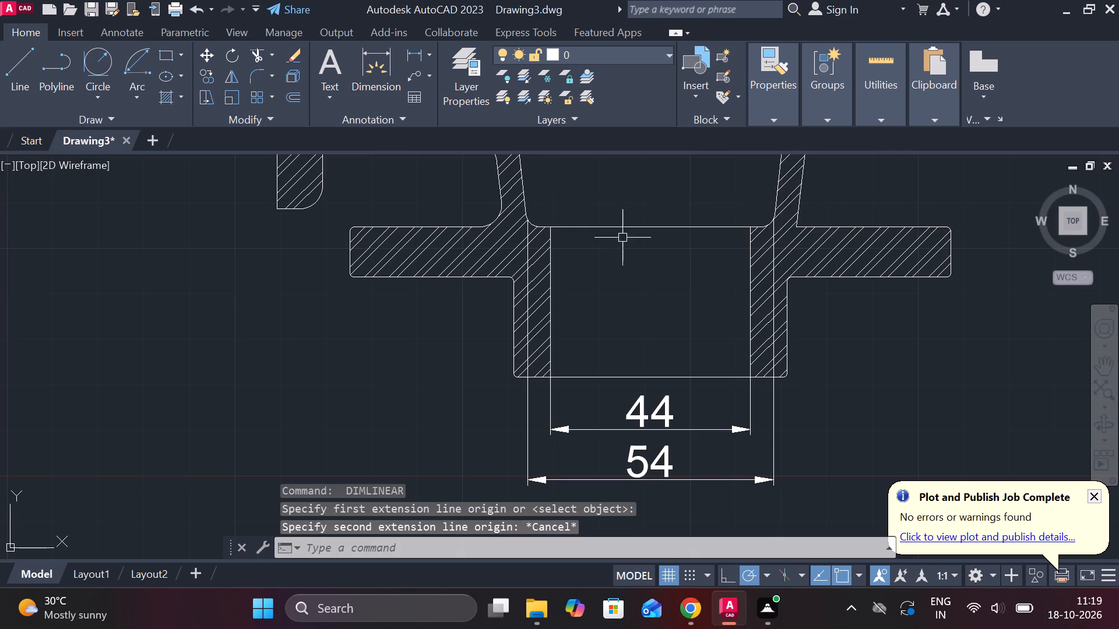
# Draw a short vertical line downward from the midpoint of the bore's top edge.
pyautogui.press('l')
pyautogui.press('Return')
pyautogui.click(649, 228)
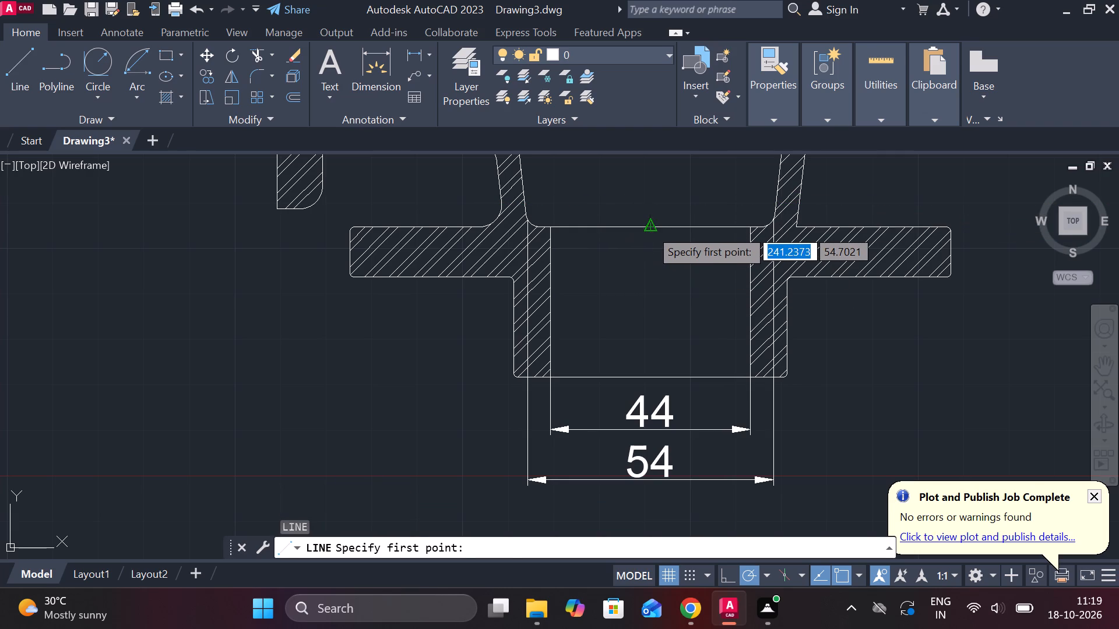
pyautogui.click(652, 267)
pyautogui.press('Escape')
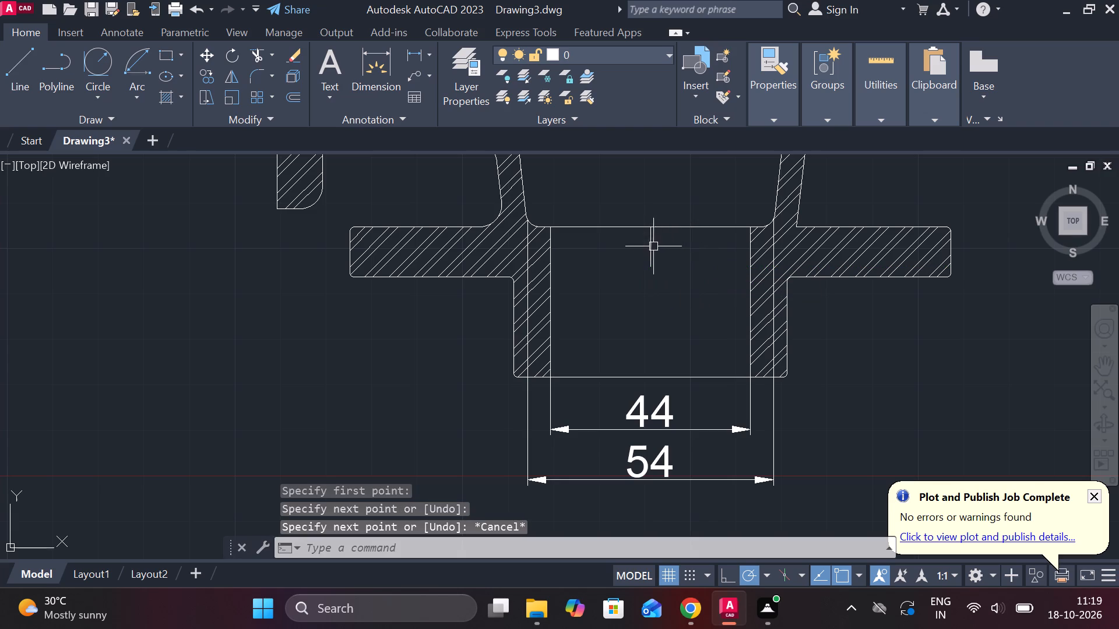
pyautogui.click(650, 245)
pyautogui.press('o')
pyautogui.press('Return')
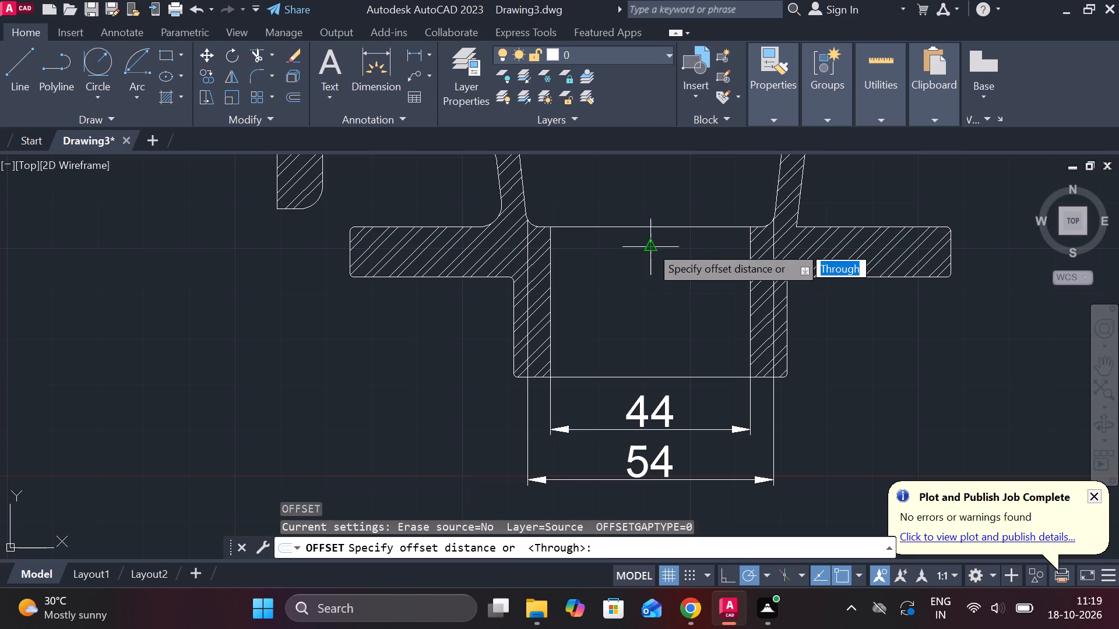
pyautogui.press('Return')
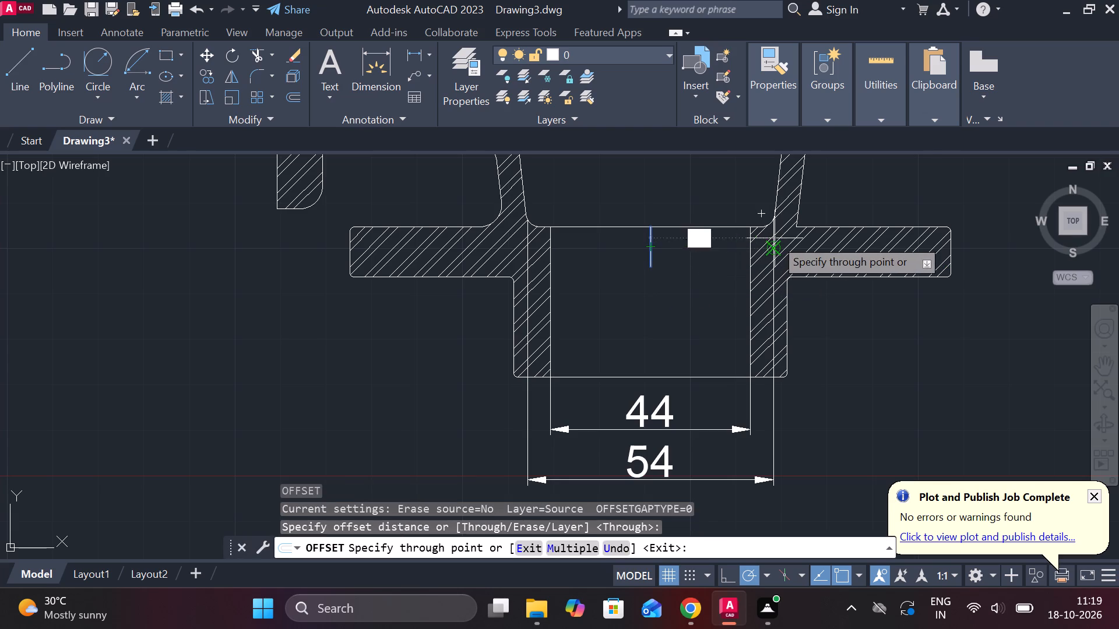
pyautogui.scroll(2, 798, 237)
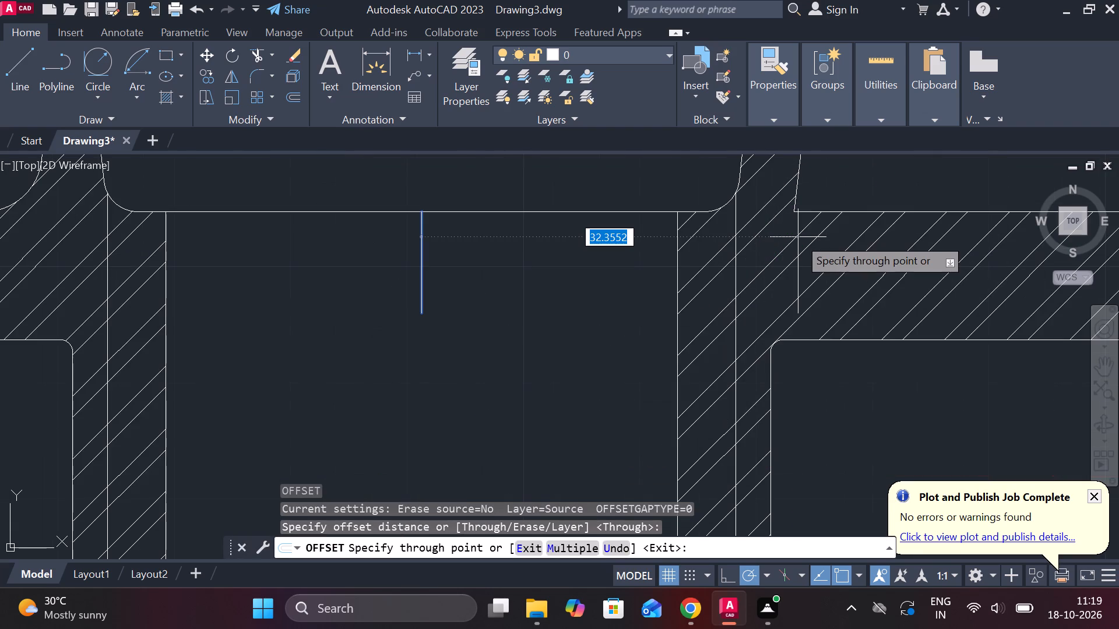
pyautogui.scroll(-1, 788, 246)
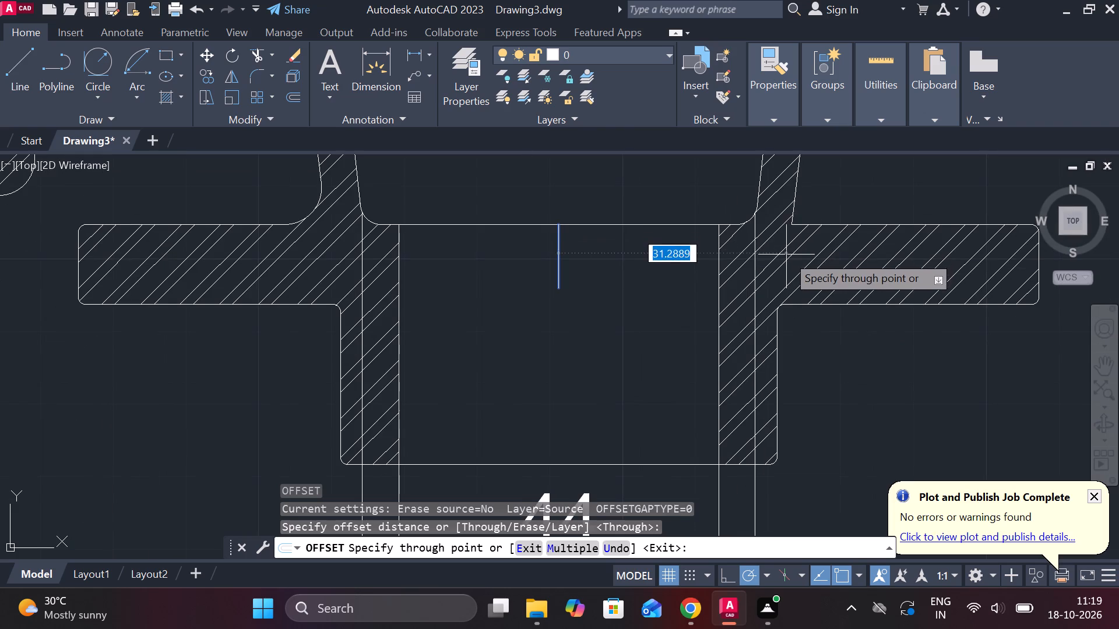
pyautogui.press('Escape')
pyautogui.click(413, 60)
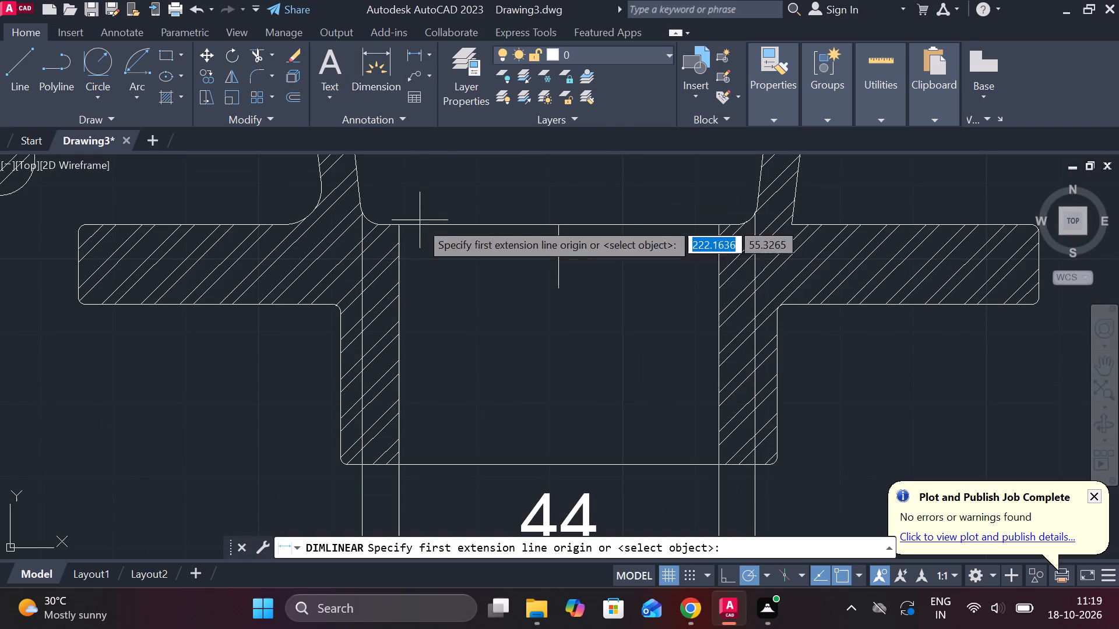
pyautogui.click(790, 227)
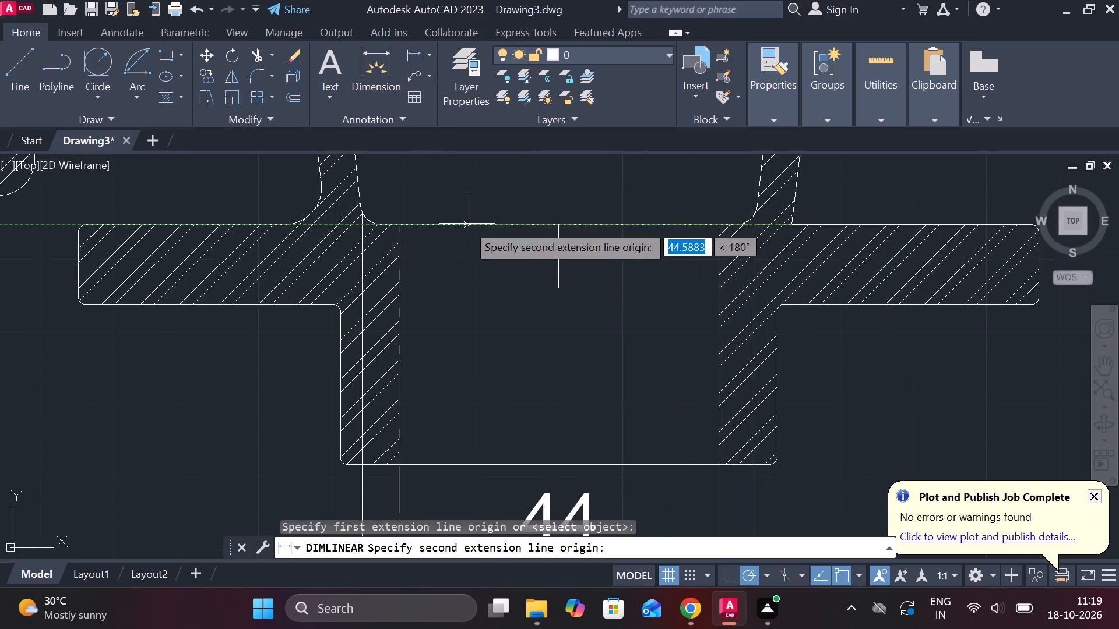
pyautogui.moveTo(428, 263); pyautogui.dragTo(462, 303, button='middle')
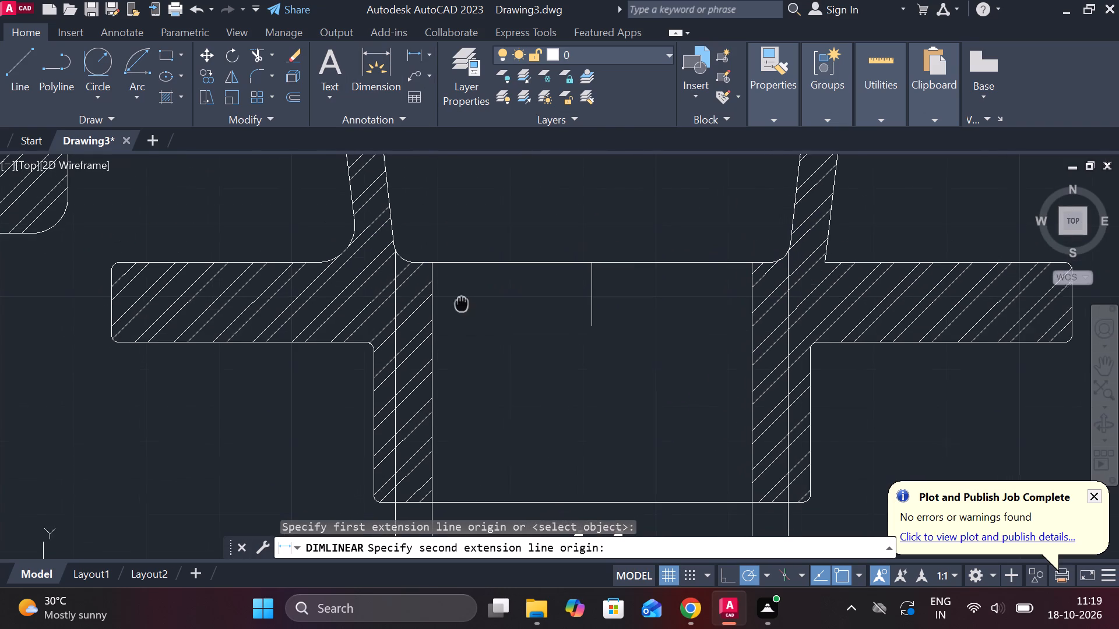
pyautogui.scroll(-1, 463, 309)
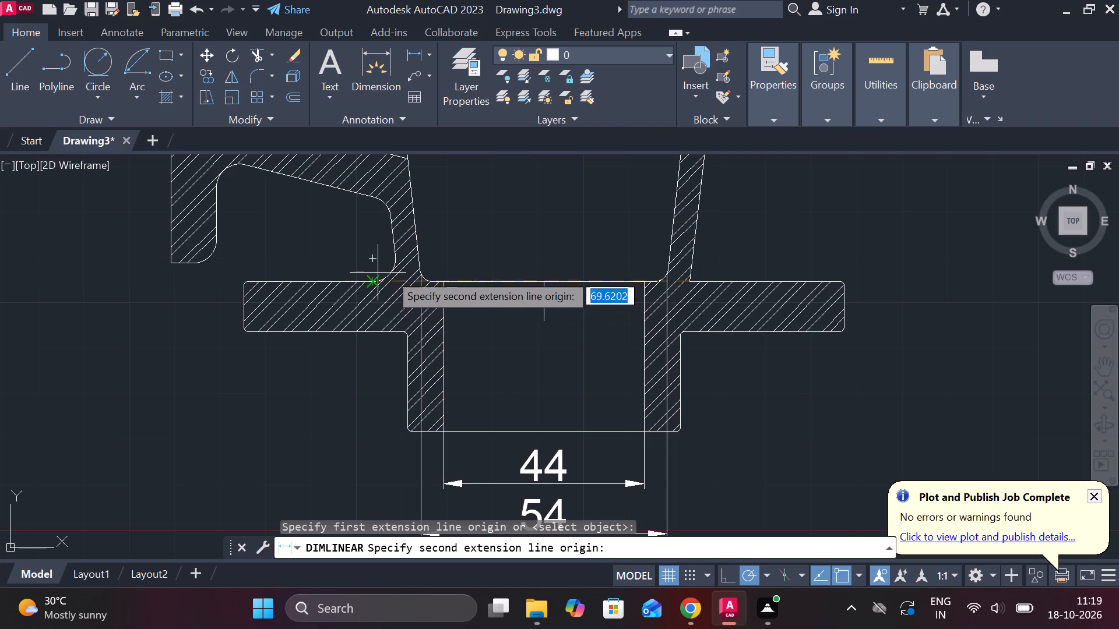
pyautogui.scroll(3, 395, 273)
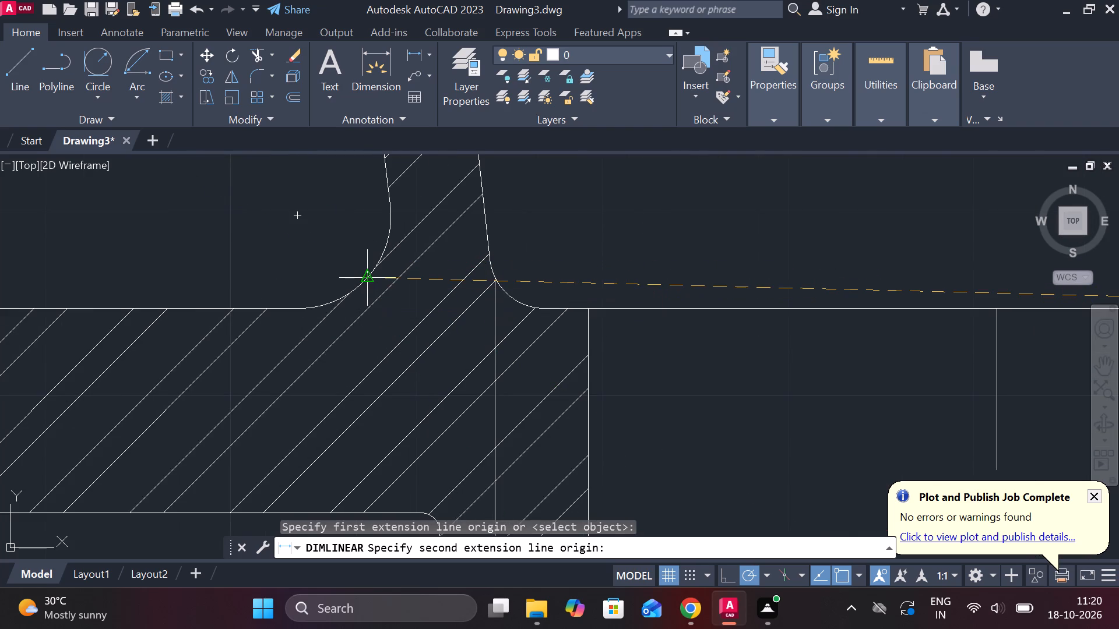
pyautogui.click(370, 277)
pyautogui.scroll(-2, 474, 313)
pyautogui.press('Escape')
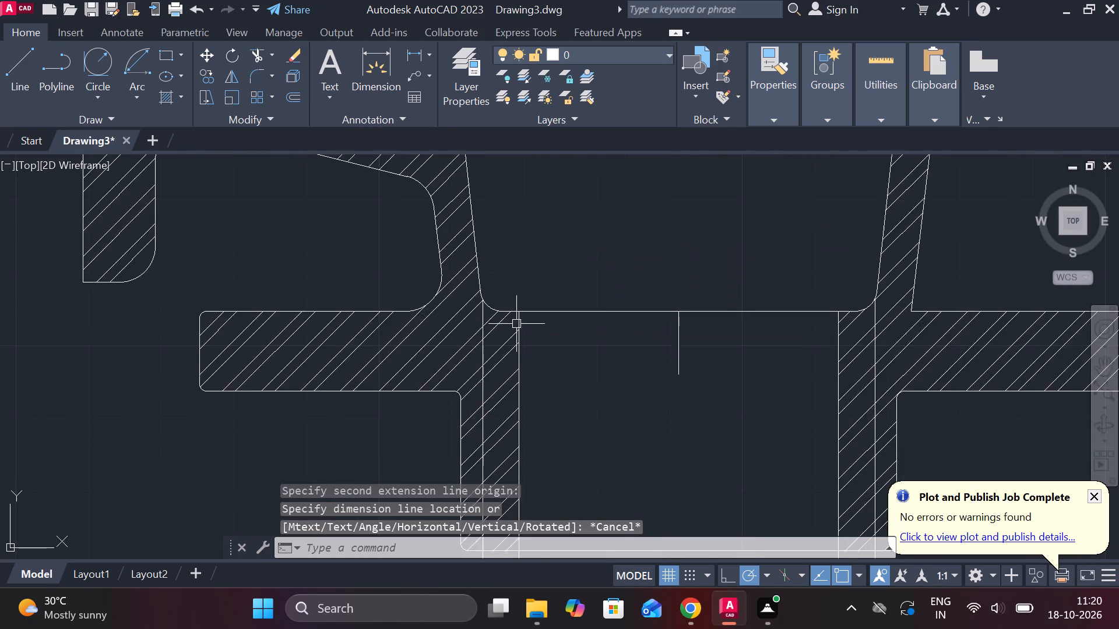
# Fillet the corner between the right tapered wall's outer edge and the bottom plate's top edge with radius 3.
pyautogui.scroll(-1, 553, 327)
pyautogui.scroll(1, 634, 376)
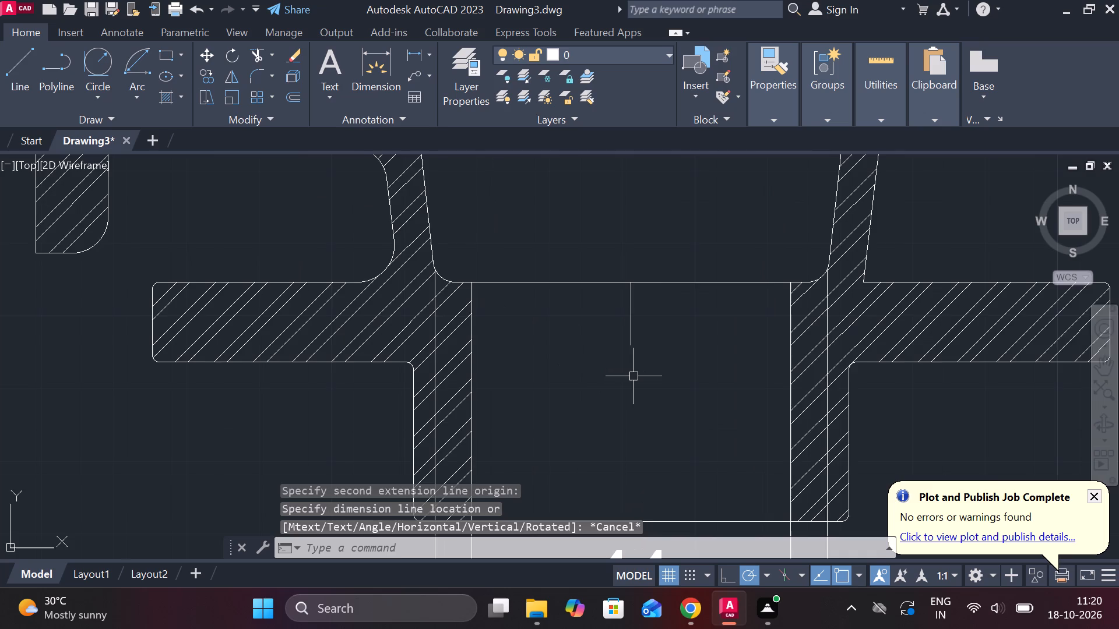
pyautogui.moveTo(633, 376); pyautogui.dragTo(568, 376, button='middle')
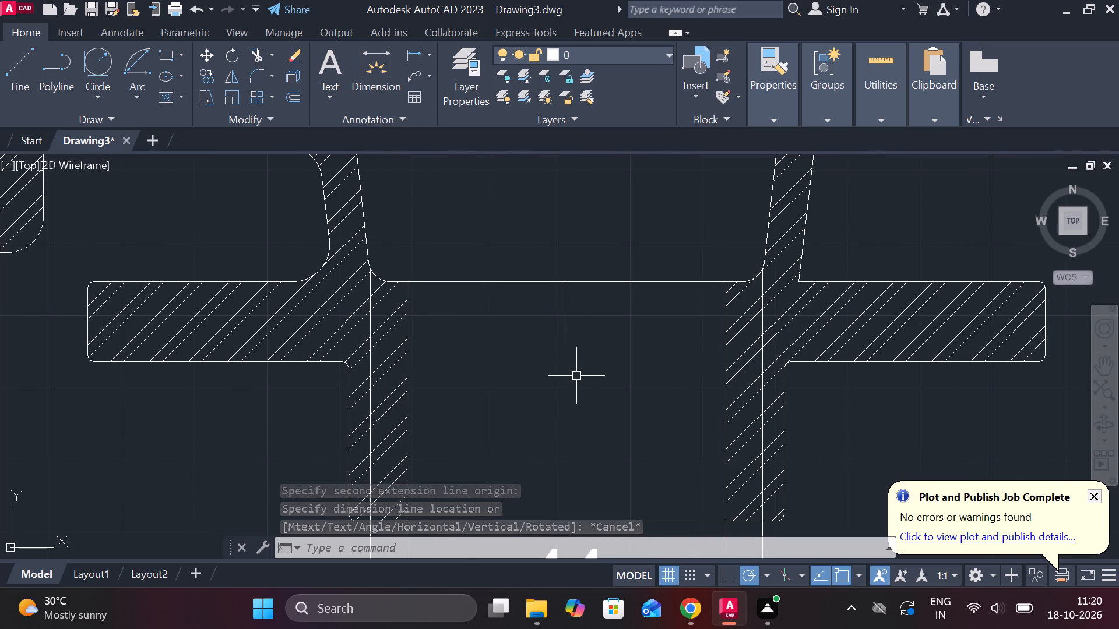
pyautogui.scroll(1, 319, 280)
pyautogui.moveTo(319, 280); pyautogui.dragTo(511, 398, button='middle')
pyautogui.scroll(-1, 504, 395)
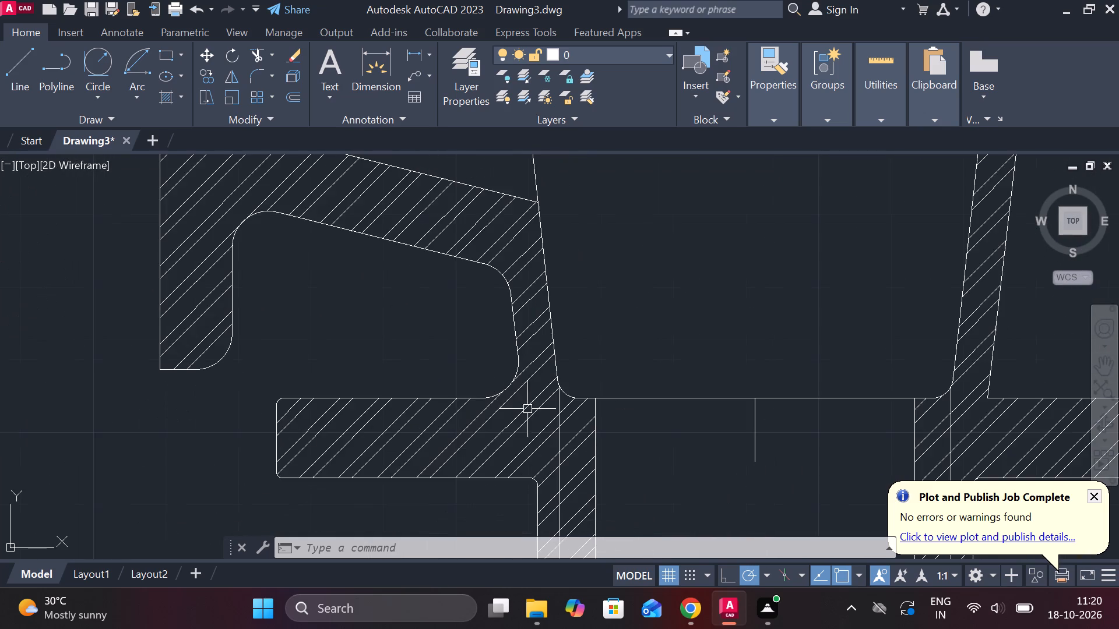
pyautogui.moveTo(944, 393); pyautogui.dragTo(769, 278, button='middle')
pyautogui.scroll(-1, 769, 275)
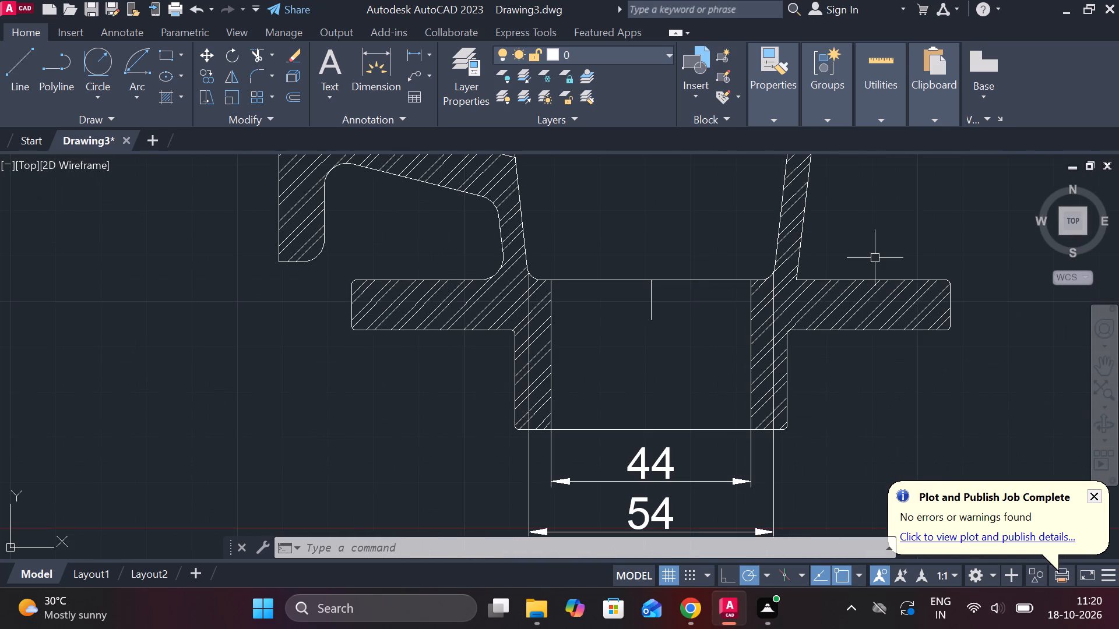
pyautogui.scroll(1, 842, 261)
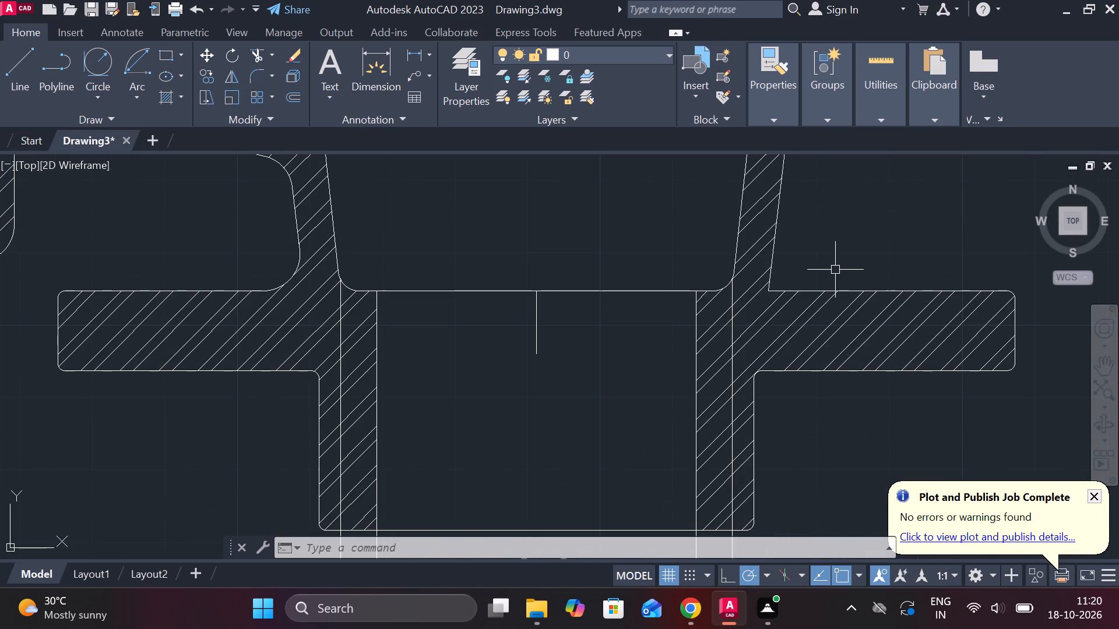
pyautogui.write('F R')
pyautogui.press('space')
pyautogui.press('space')
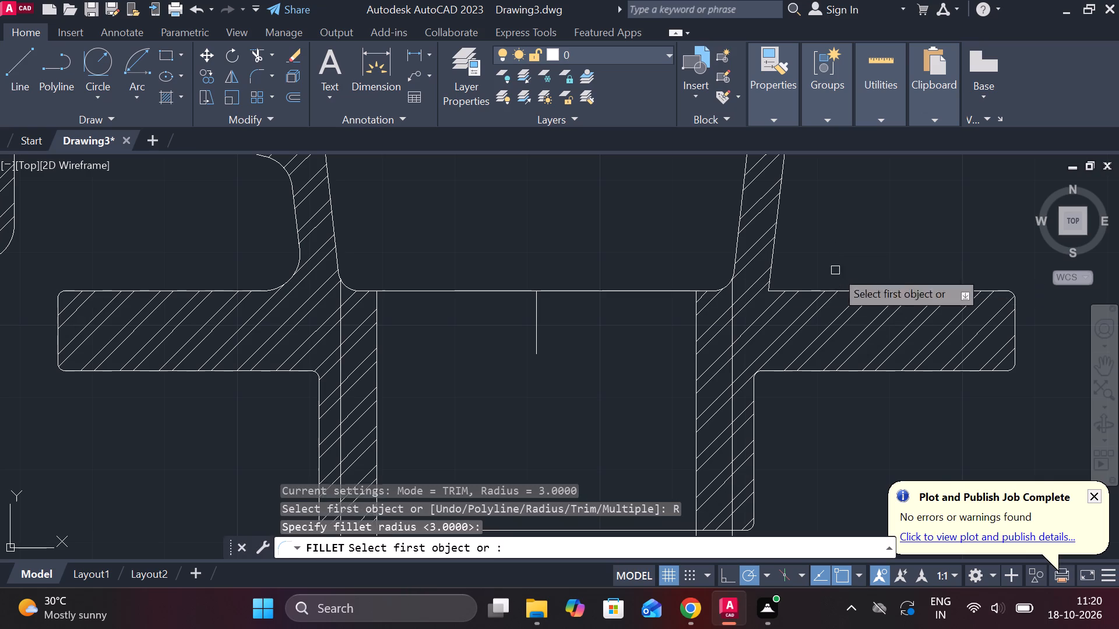
pyautogui.scroll(2, 775, 272)
pyautogui.click(758, 289)
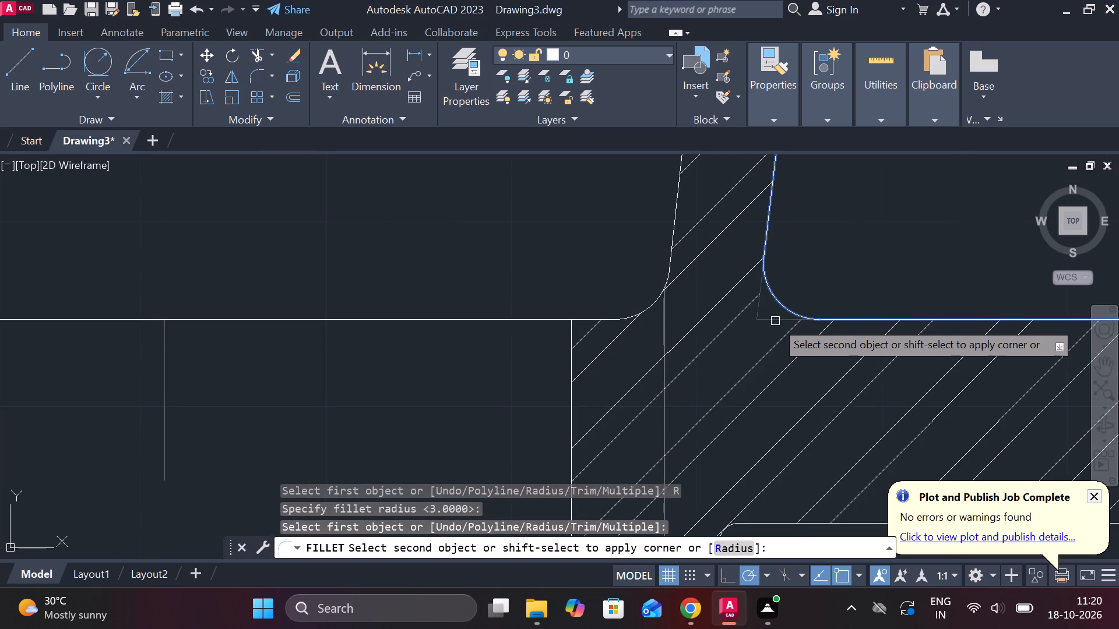
pyautogui.click(775, 321)
pyautogui.press('Escape')
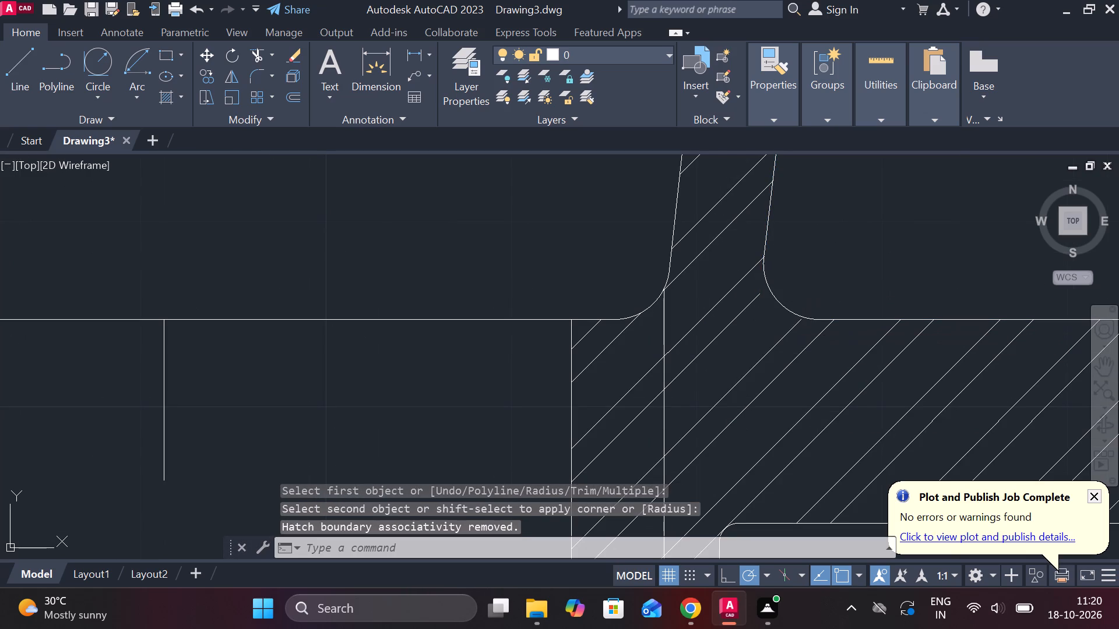
# Lengthen the bottom plate's top edge and the right wall's outer slanted edge past their fillet so that they cross.
pyautogui.click(849, 323)
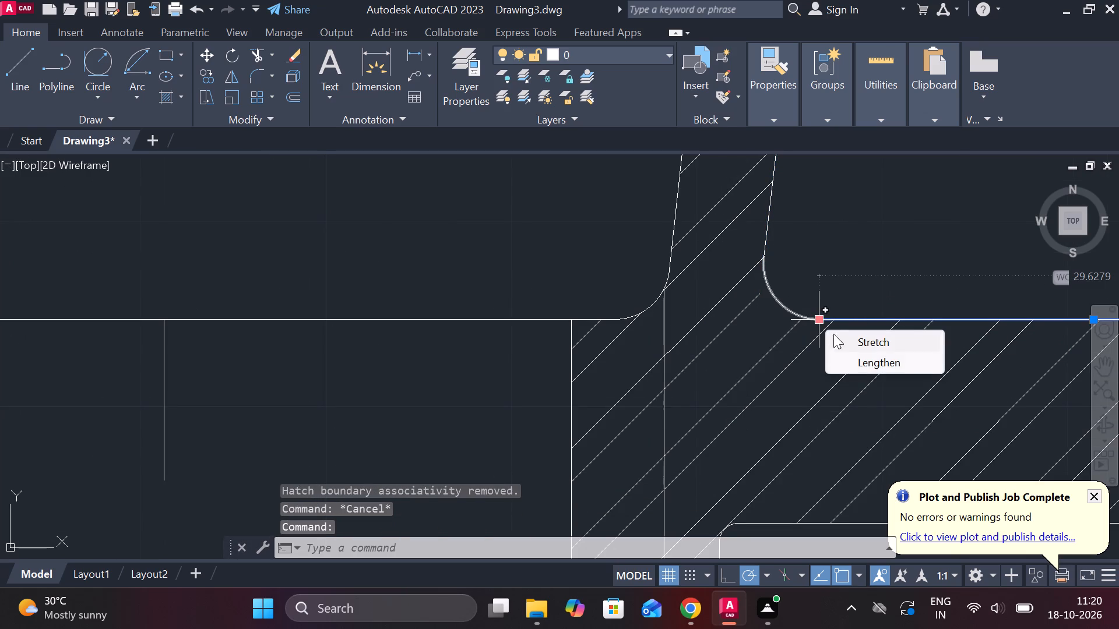
pyautogui.click(857, 363)
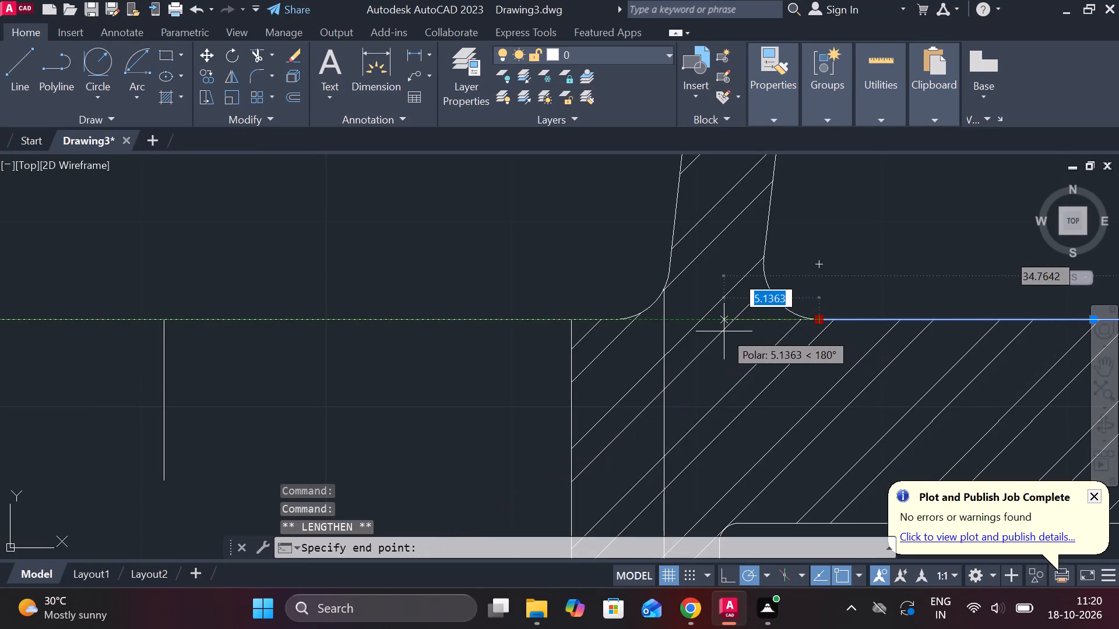
pyautogui.click(724, 331)
pyautogui.press('Escape')
pyautogui.click(770, 231)
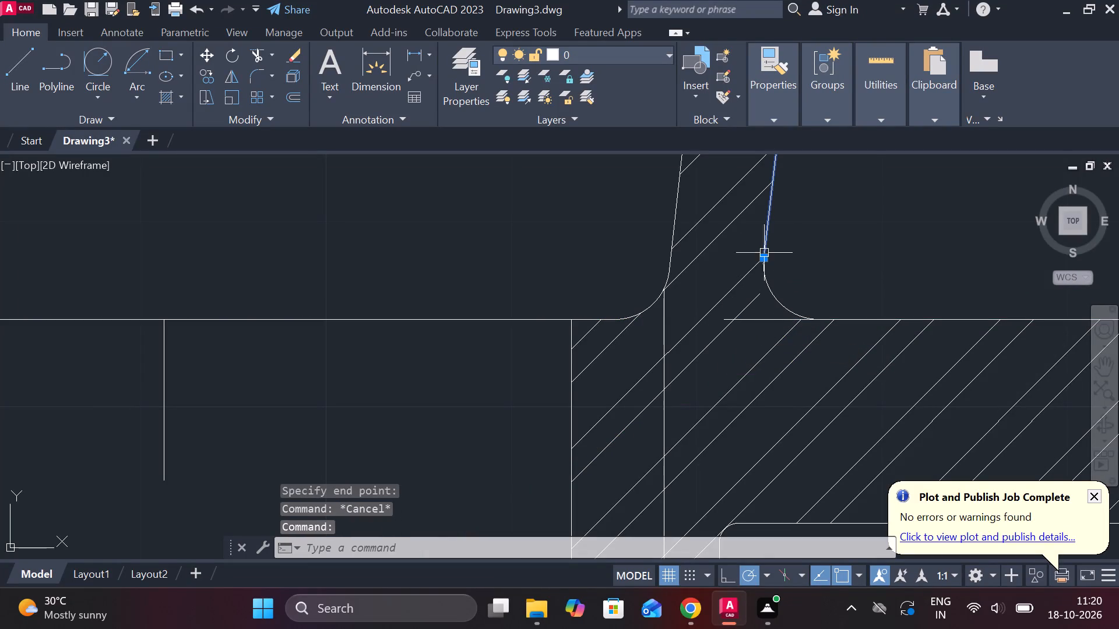
pyautogui.click(791, 302)
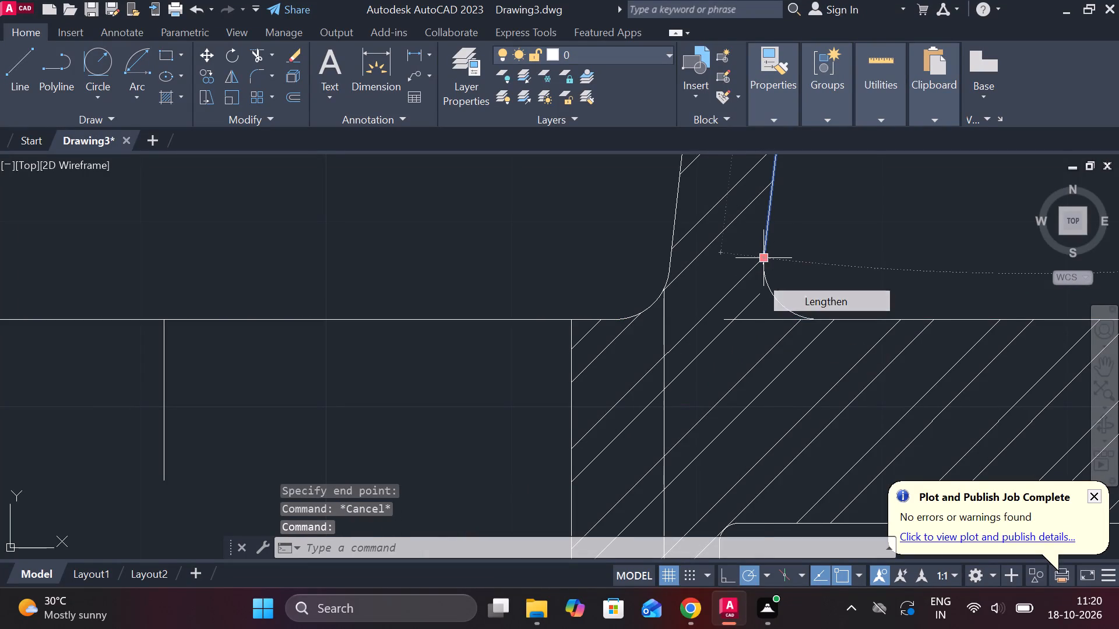
pyautogui.click(755, 357)
pyautogui.press('Escape')
pyautogui.scroll(-1, 829, 291)
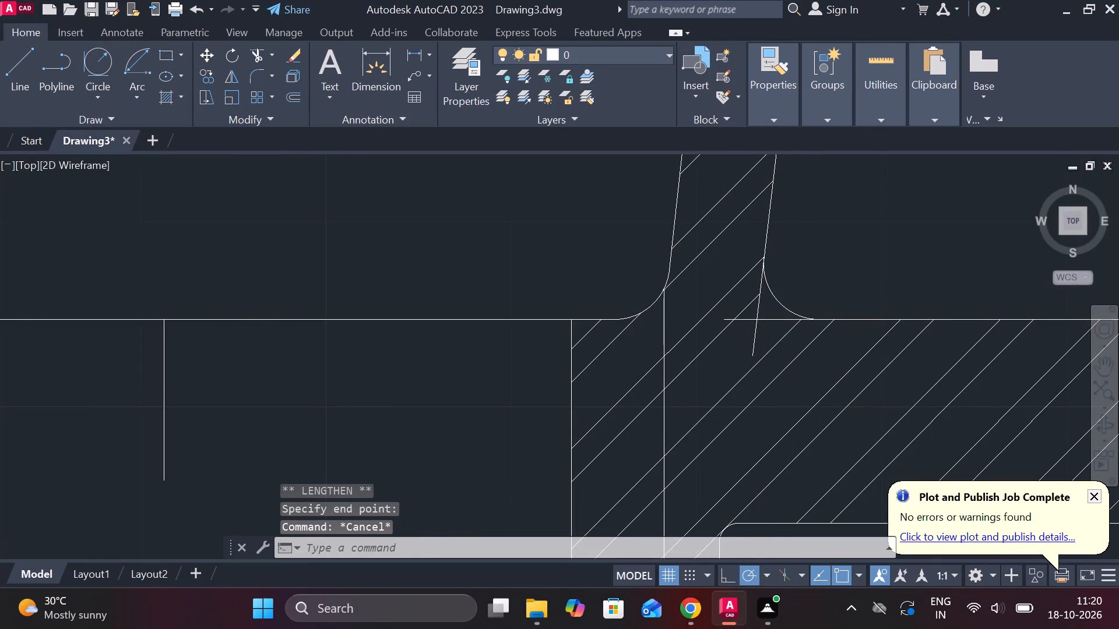
pyautogui.scroll(-1, 829, 291)
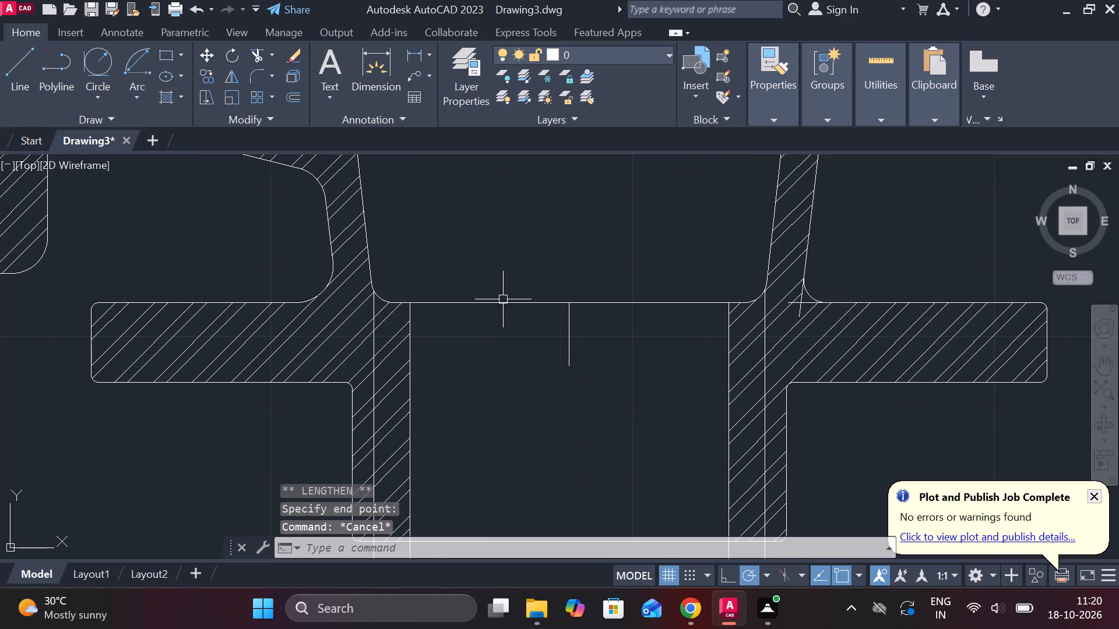
# Undo the lengthening of the right wall and bottom plate edges and the fillet between them.
pyautogui.scroll(-1, 503, 296)
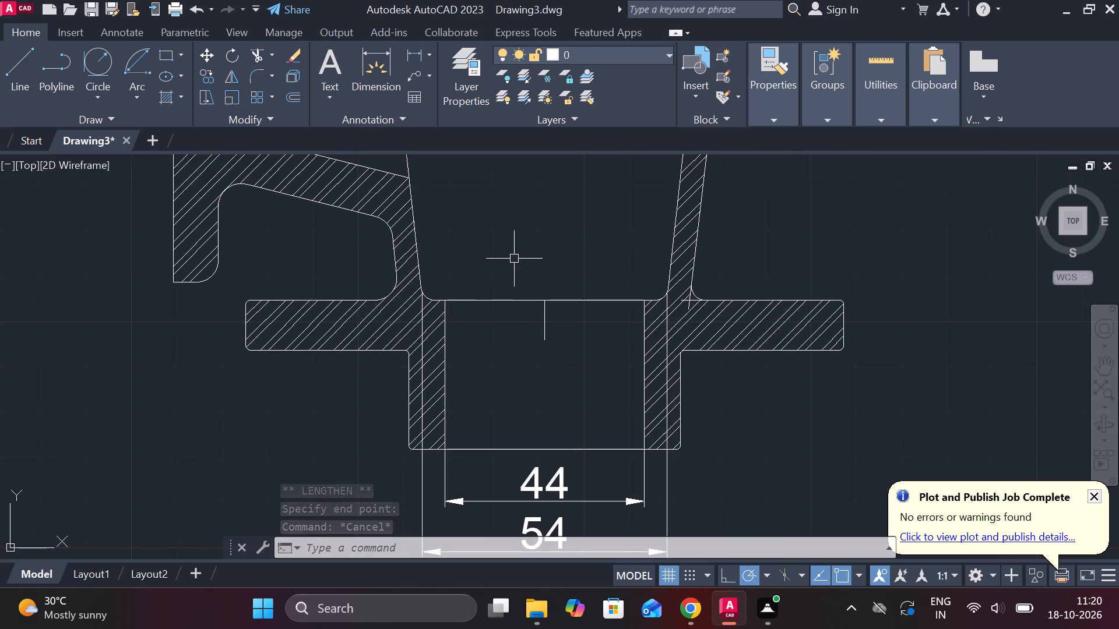
pyautogui.moveTo(514, 259); pyautogui.dragTo(644, 279, button='middle')
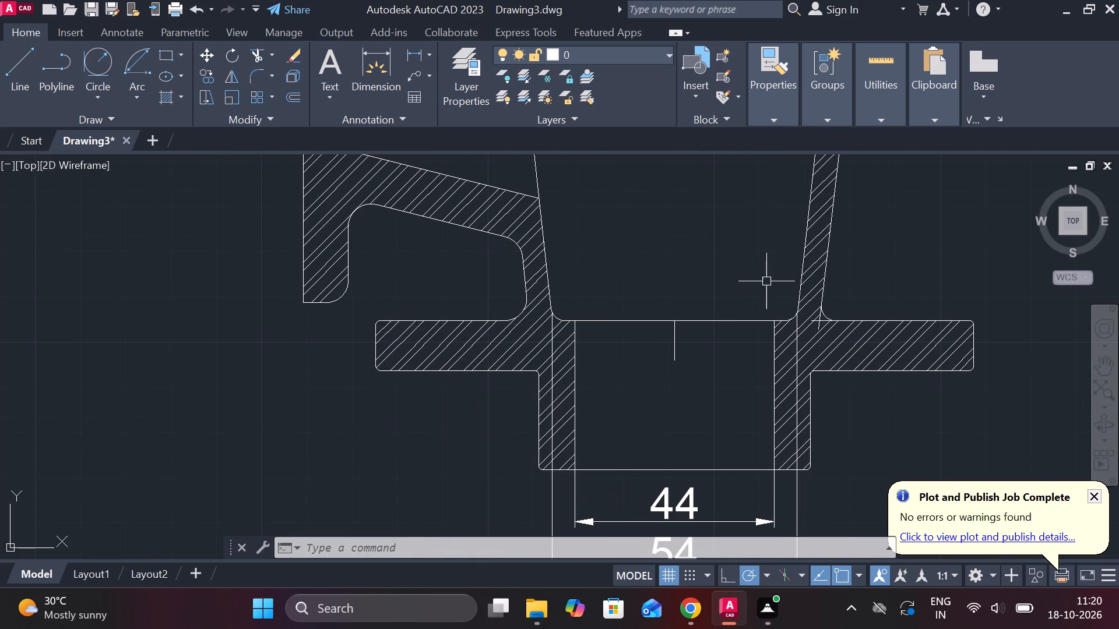
pyautogui.hotkey('ctrl', 'z')
pyautogui.hotkey('ctrl', 'z')
pyautogui.hotkey('ctrl', 'z')
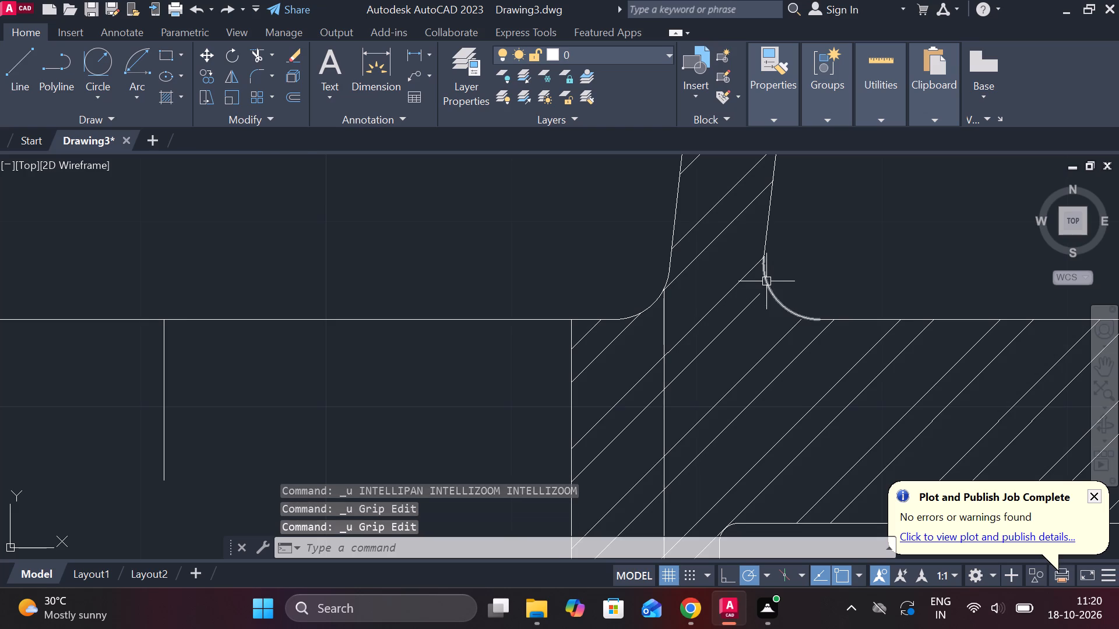
pyautogui.hotkey('ctrl', 'z')
# Erase the hatch filling the cut walls and bottom plate.
pyautogui.moveTo(551, 262); pyautogui.dragTo(1089, 326, button='middle')
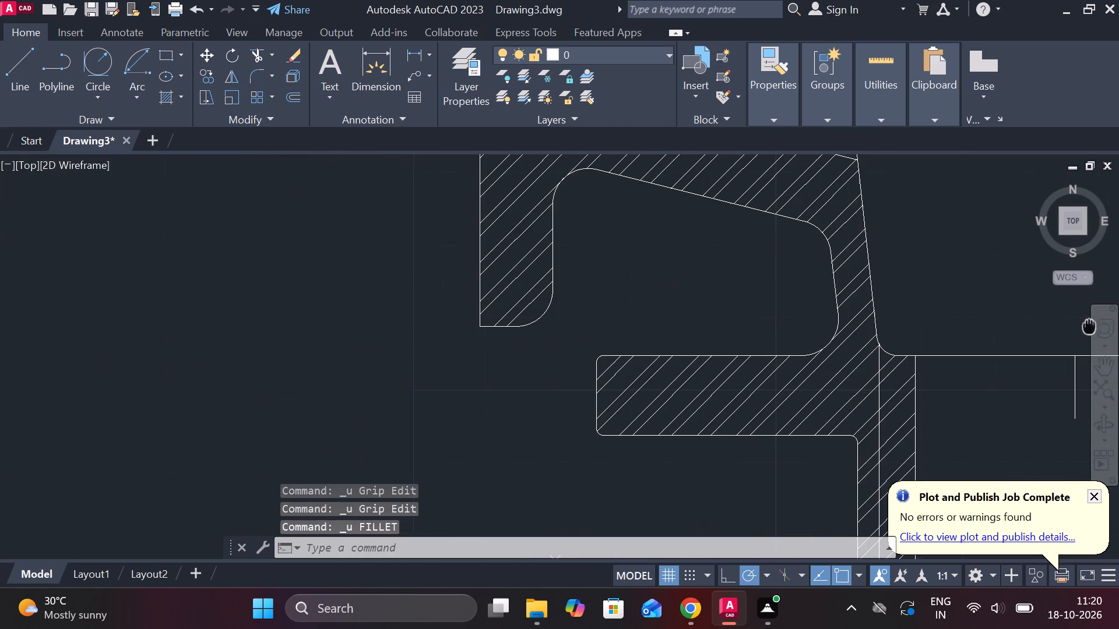
pyautogui.moveTo(1089, 326); pyautogui.dragTo(1087, 326, button='middle')
pyautogui.moveTo(917, 333); pyautogui.dragTo(834, 333, button='middle')
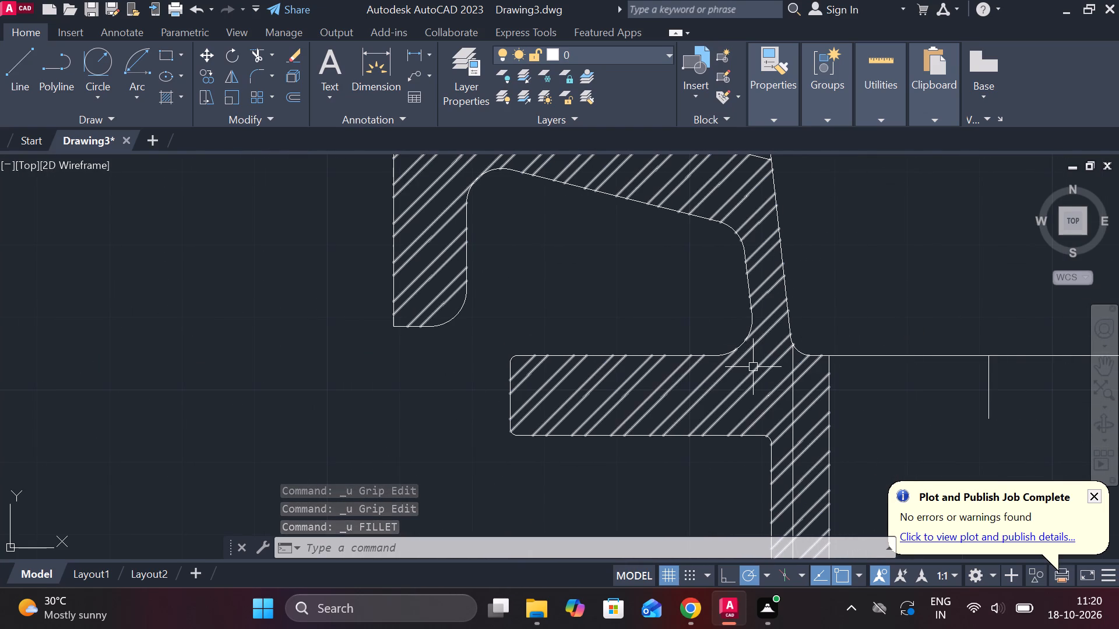
pyautogui.click(753, 367)
pyautogui.write('E')
pyautogui.press('space')
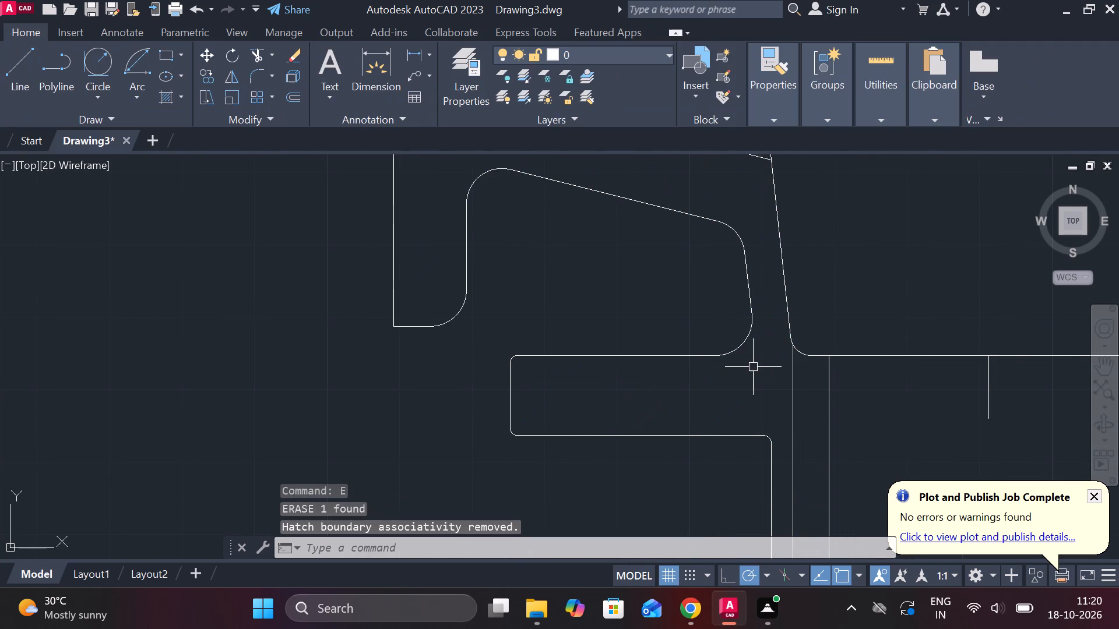
# Lengthen the left wall's outer slanted edge and the bottom plate's top edge past their fillet so that they cross.
pyautogui.moveTo(745, 367); pyautogui.dragTo(699, 366, button='middle')
pyautogui.click(706, 295)
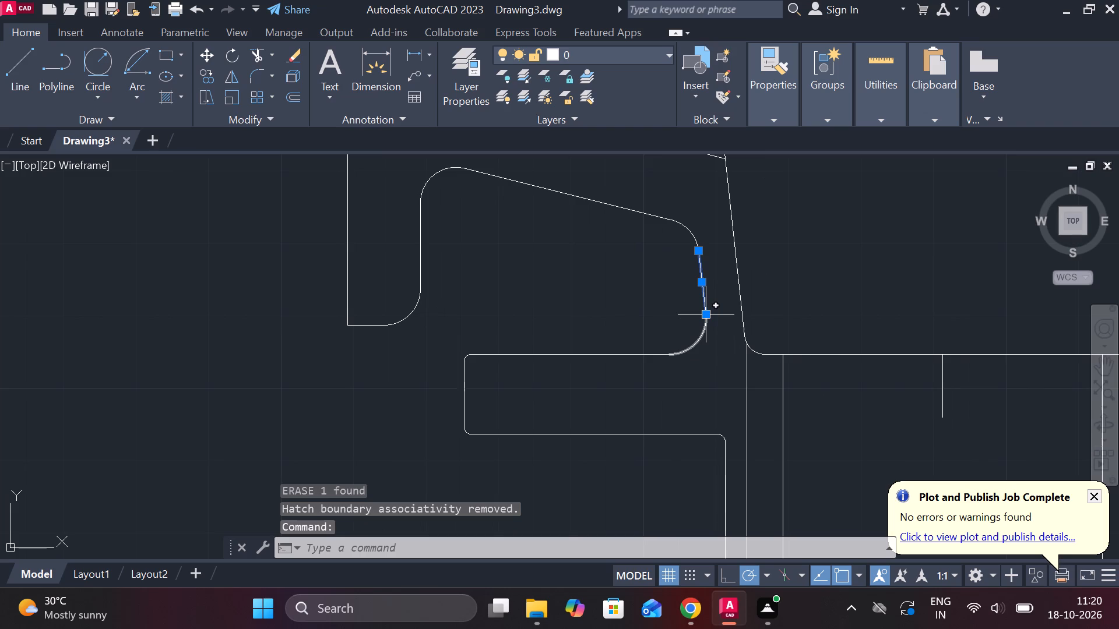
pyautogui.click(734, 362)
pyautogui.click(734, 406)
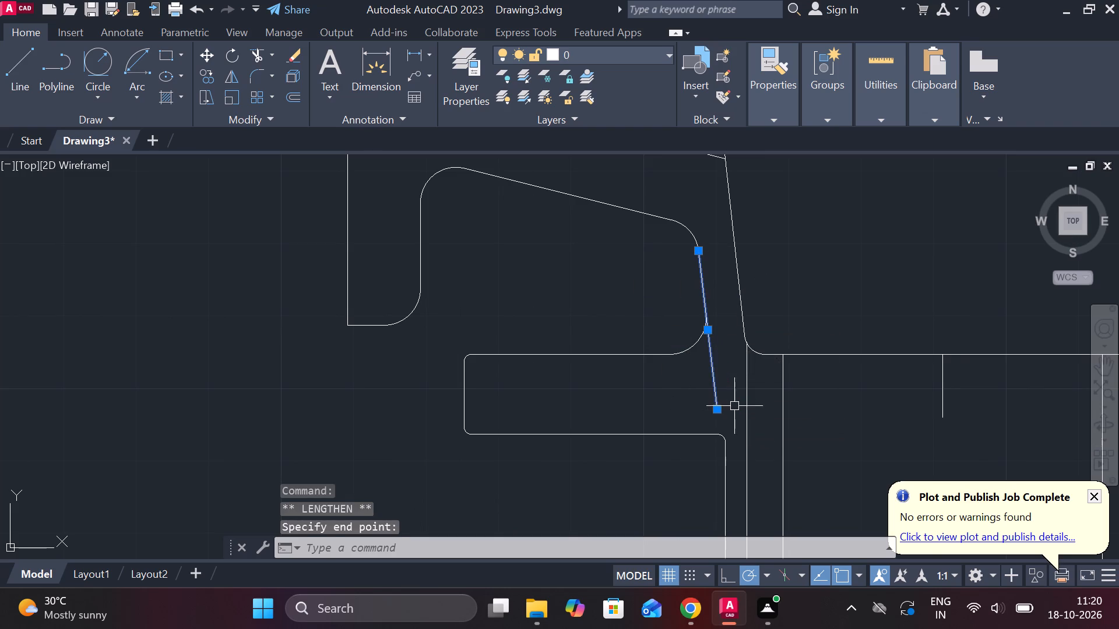
pyautogui.press('Escape')
pyautogui.click(609, 353)
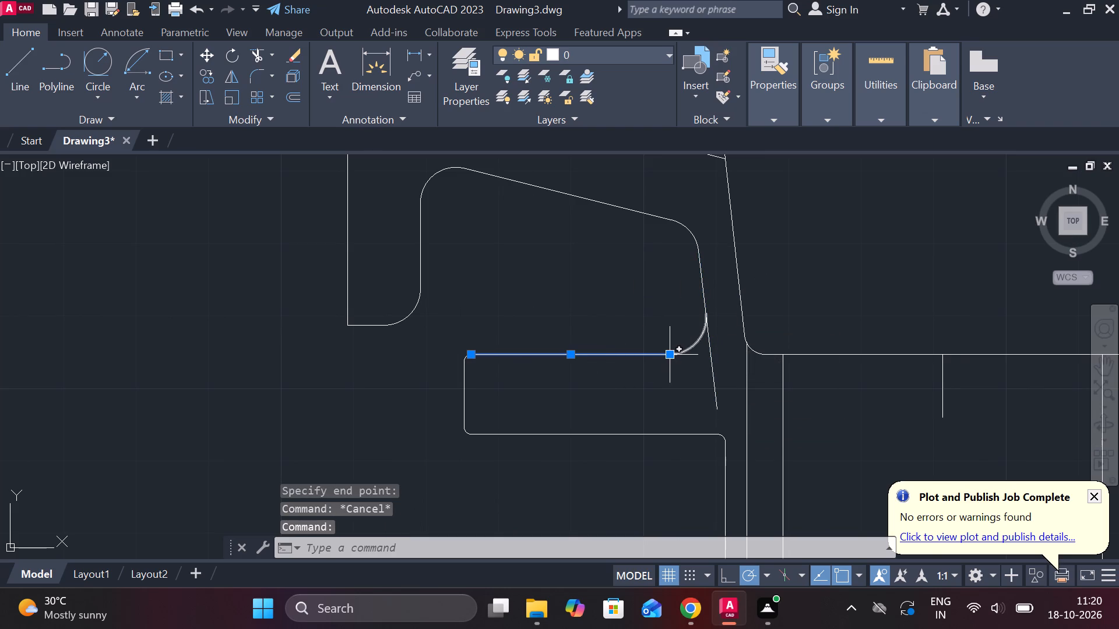
pyautogui.click(731, 395)
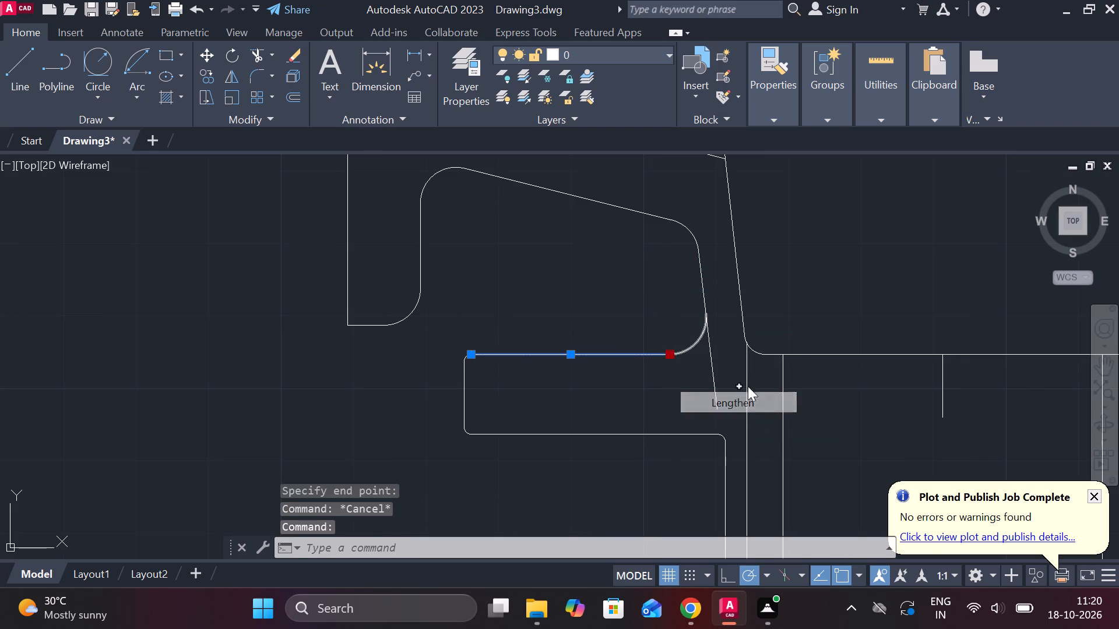
pyautogui.scroll(1, 713, 357)
pyautogui.click(727, 344)
pyautogui.press('Escape')
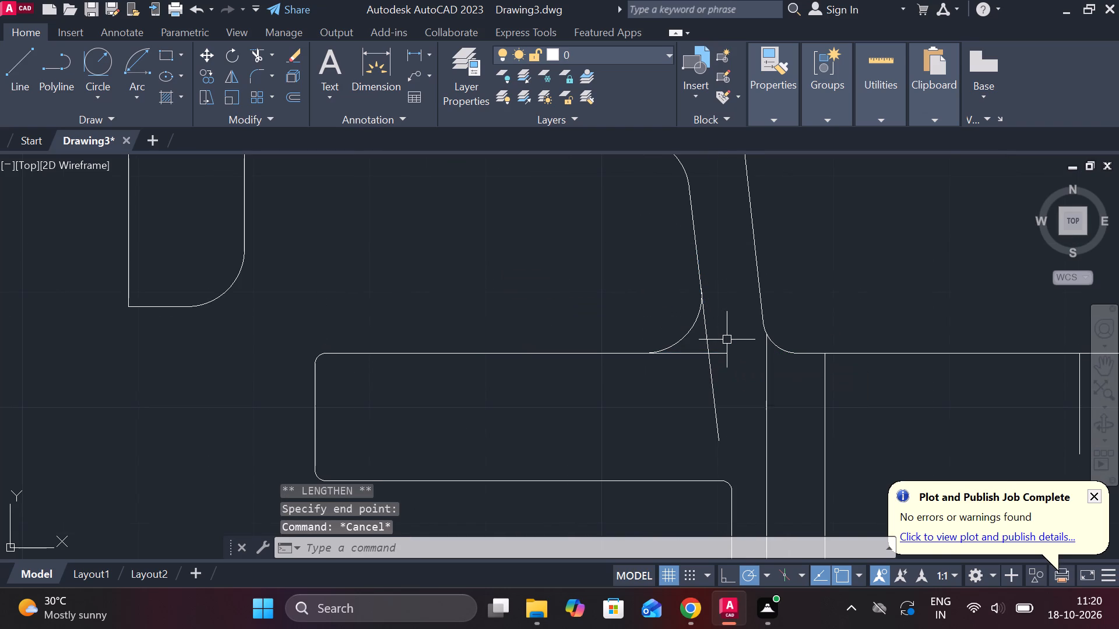
# Erase the fillet arc at the left wall and trim both overhanging line ends to a sharp corner.
pyautogui.click(685, 331)
pyautogui.write('E')
pyautogui.press('space')
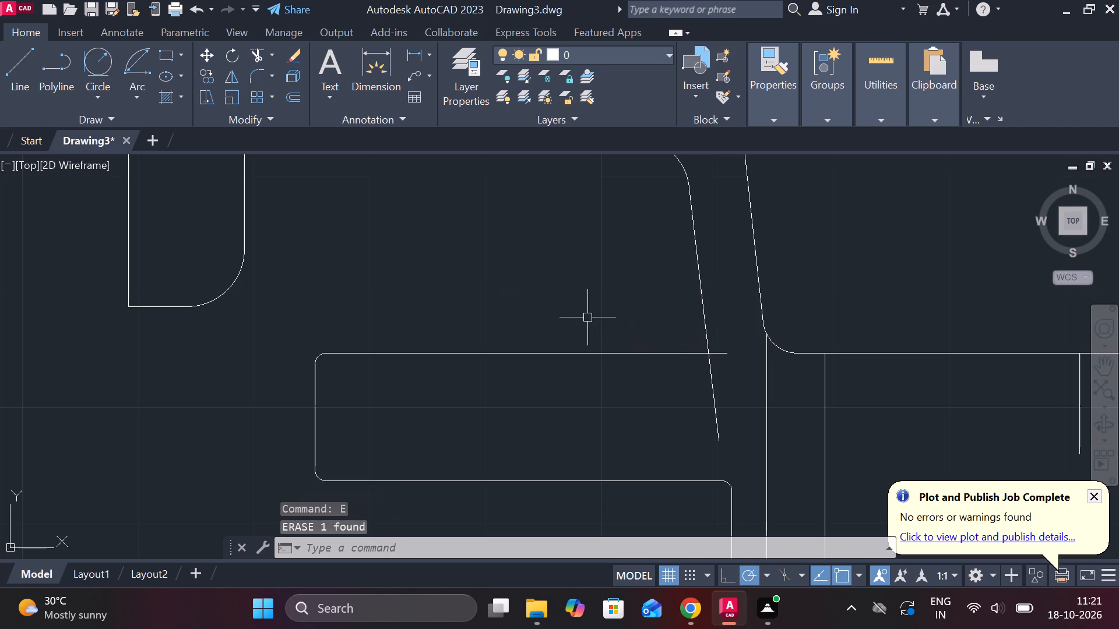
pyautogui.write('TR')
pyautogui.press('space')
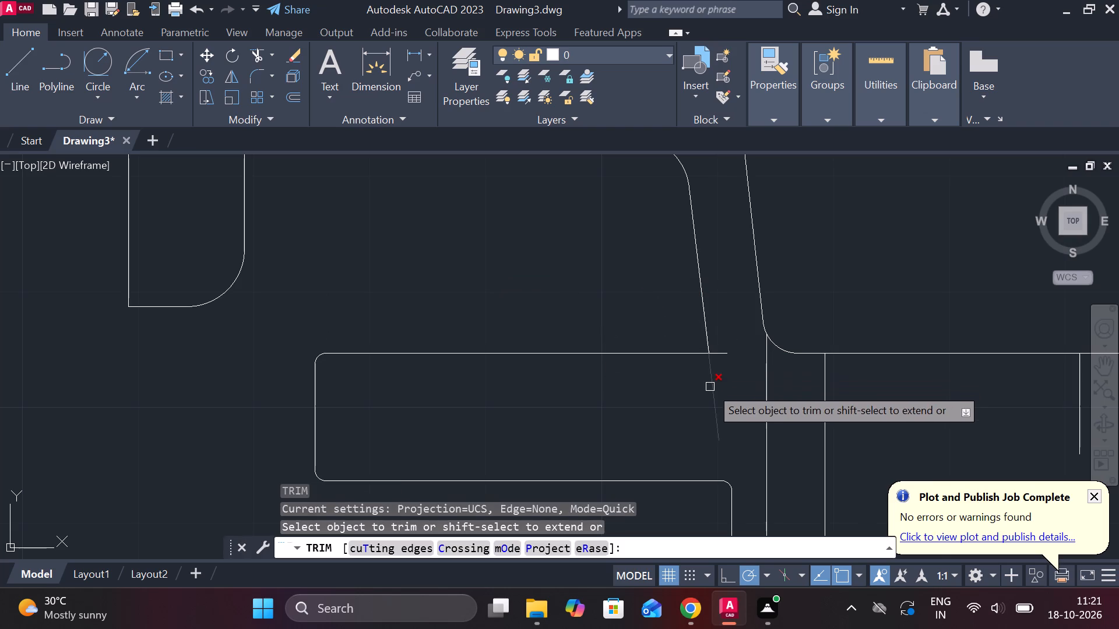
pyautogui.click(710, 387)
pyautogui.click(722, 354)
pyautogui.scroll(-2, 713, 361)
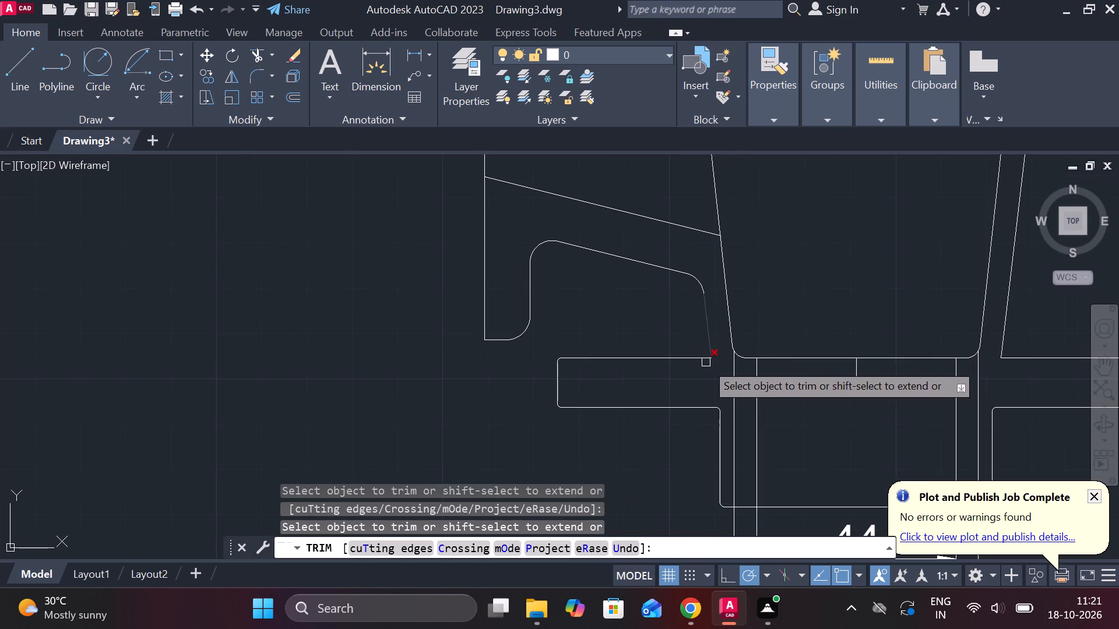
pyautogui.moveTo(810, 307); pyautogui.dragTo(733, 284, button='middle')
pyautogui.press('Escape')
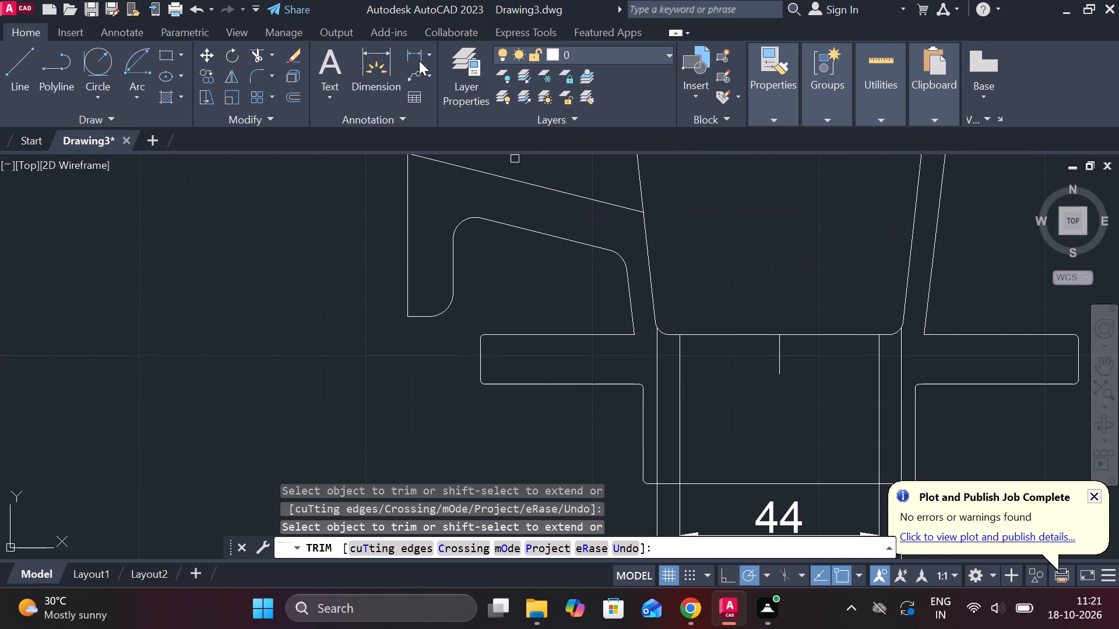
# Add a horizontal linear dimension between the outer wall corners on the bottom plate's top edge, placed below the 54 dimension.
pyautogui.click(419, 61)
pyautogui.click(629, 335)
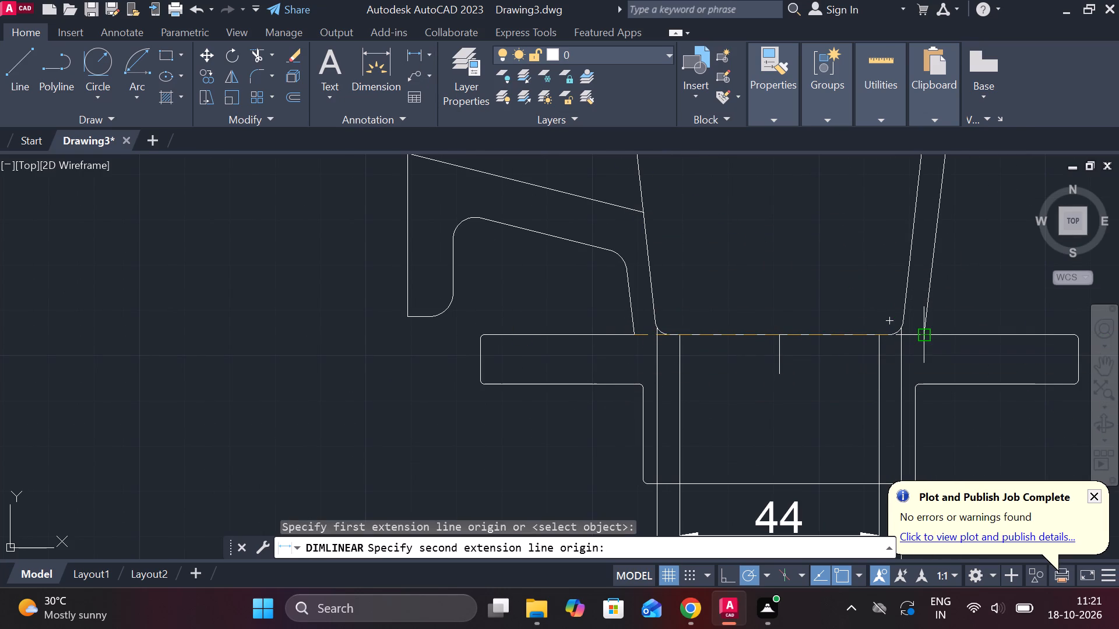
pyautogui.moveTo(920, 337); pyautogui.dragTo(920, 343)
pyautogui.moveTo(926, 363); pyautogui.dragTo(832, 163, button='middle')
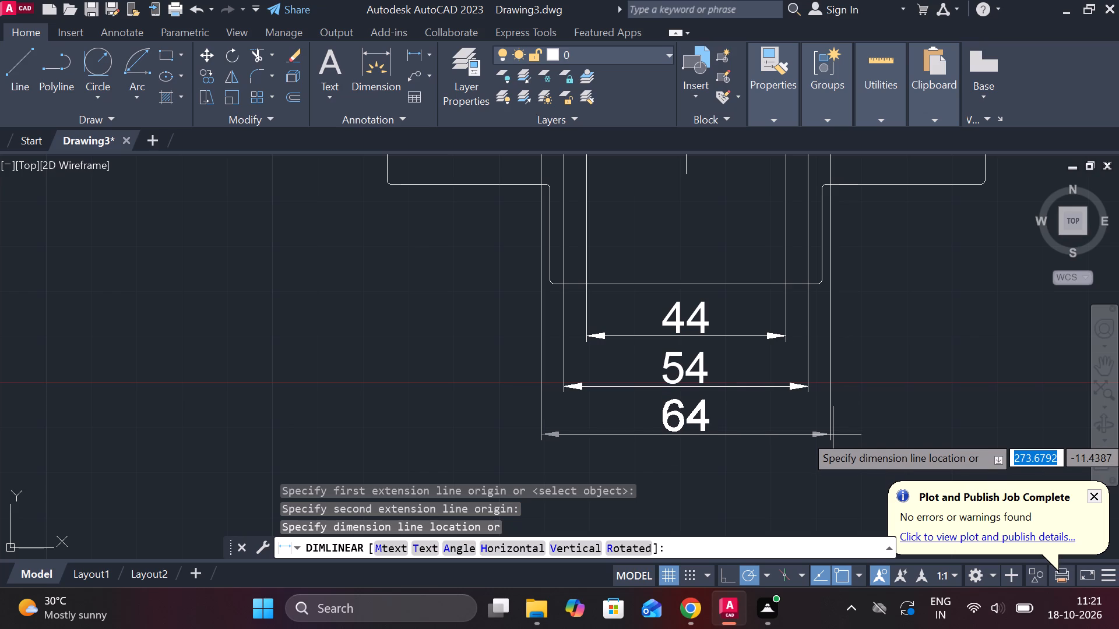
pyautogui.click(833, 434)
# Hatch the left half of the bottom plate with its adjoining lower walls, and try to hatch the right half.
pyautogui.moveTo(872, 380); pyautogui.dragTo(850, 428, button='middle')
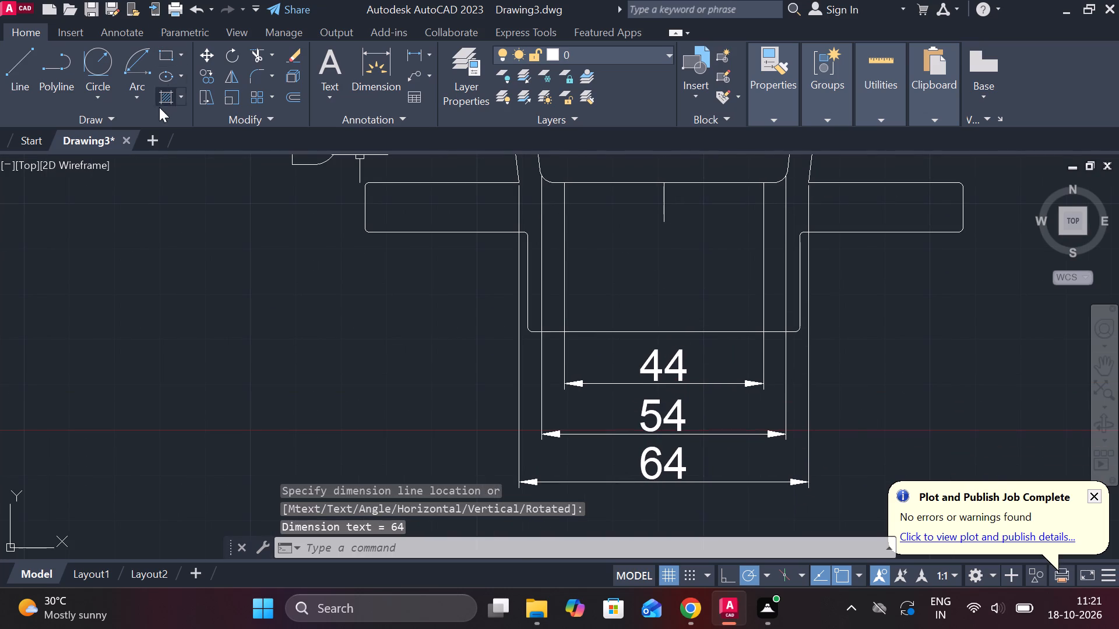
pyautogui.click(163, 100)
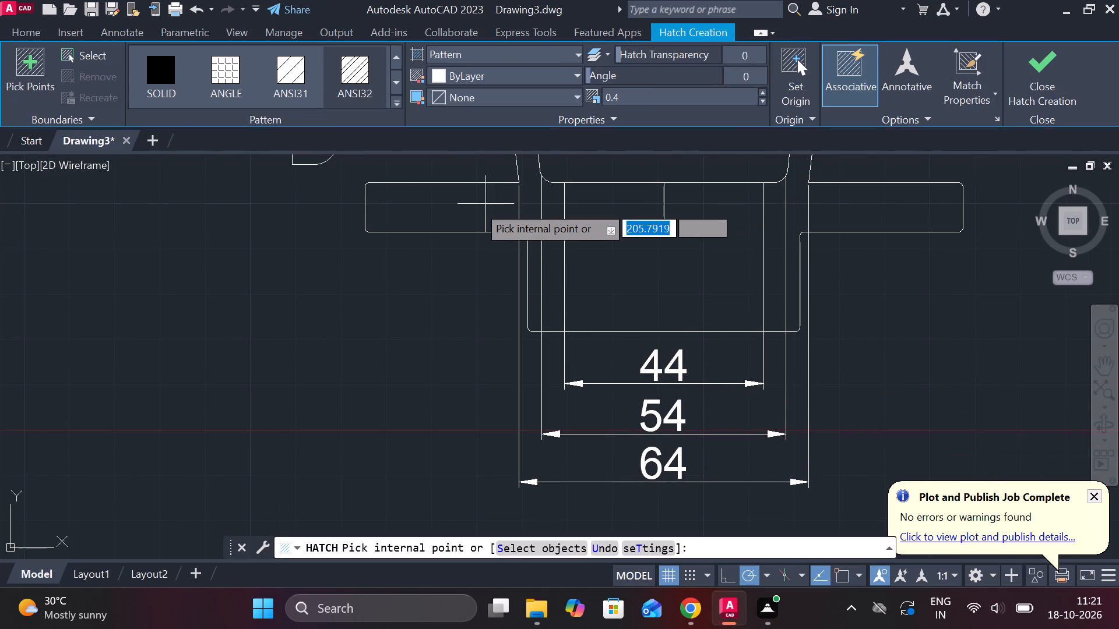
pyautogui.click(476, 205)
pyautogui.moveTo(489, 217); pyautogui.dragTo(474, 299, button='middle')
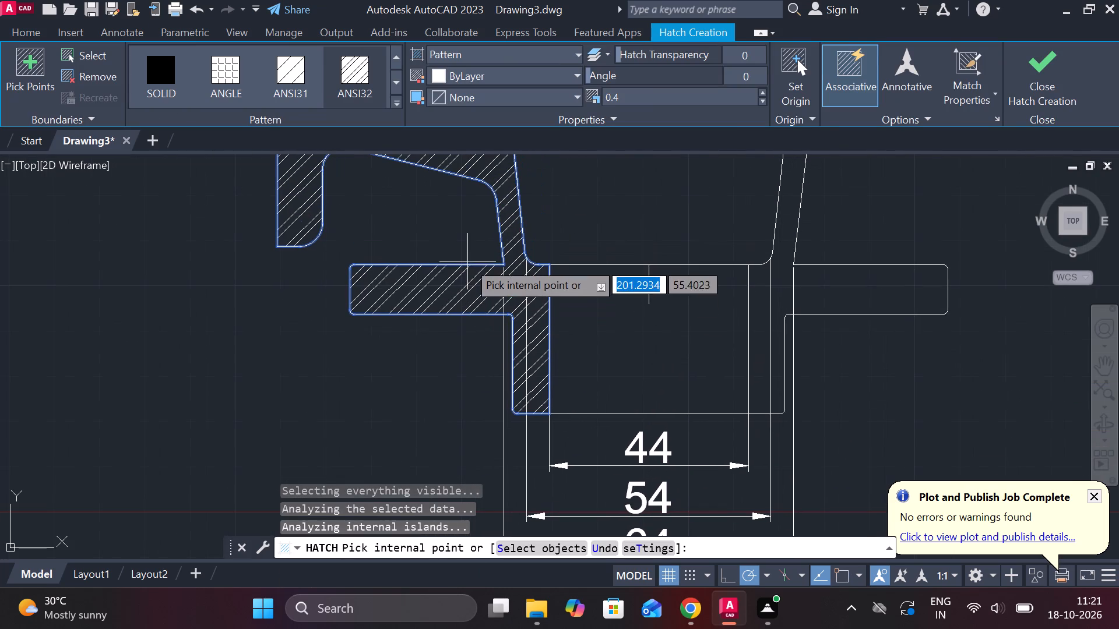
pyautogui.click(903, 282)
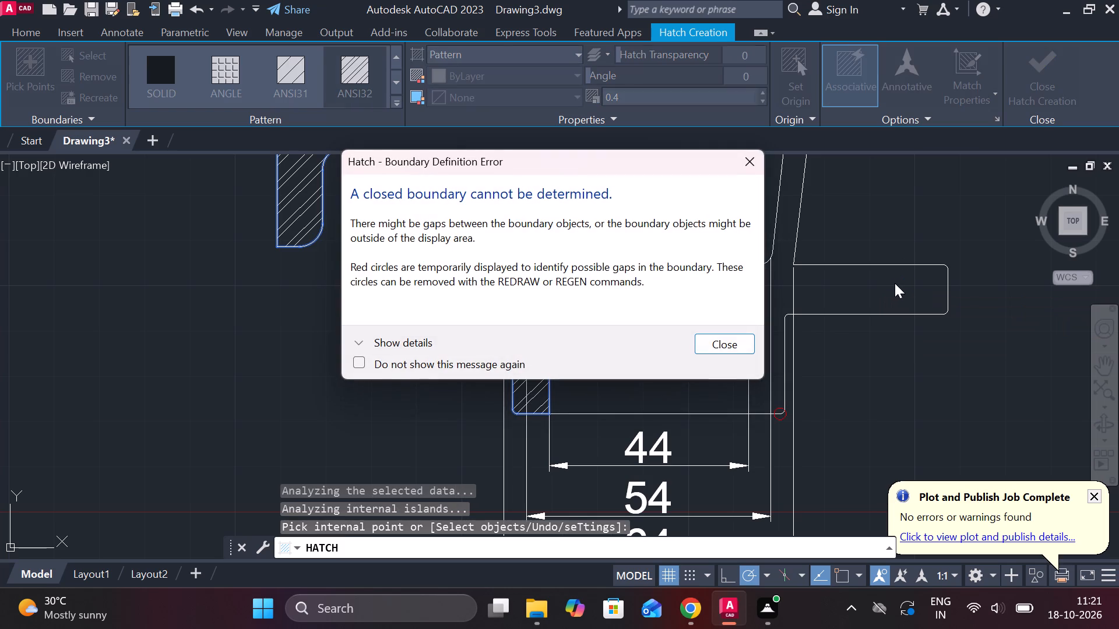
pyautogui.click(751, 164)
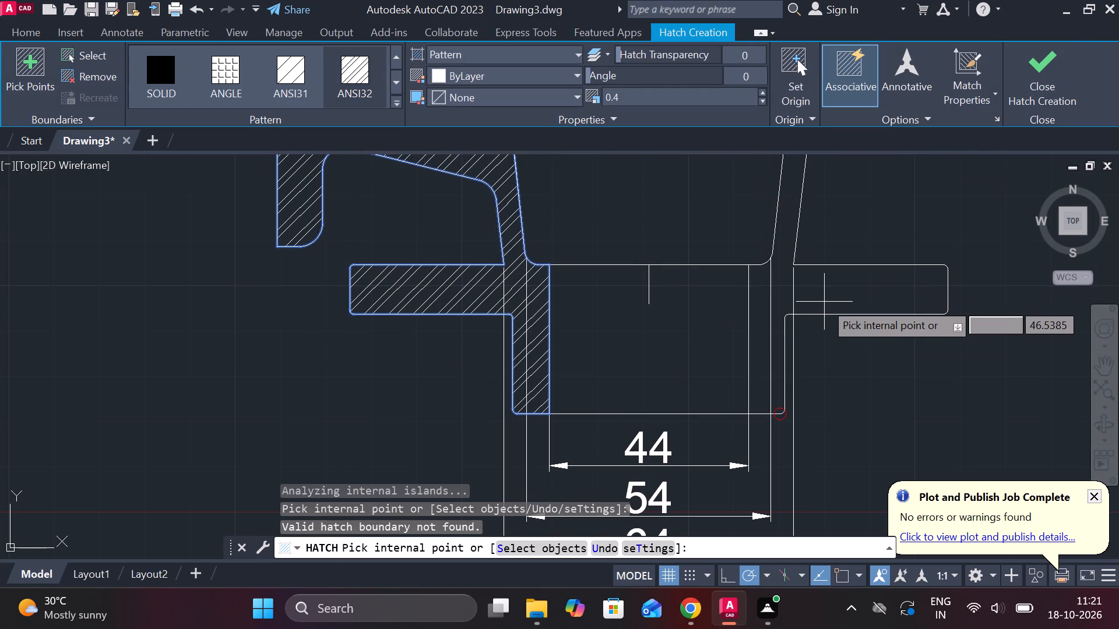
pyautogui.press('Escape')
# Examine the marked boundary gap at the lower right corner of the sleeve below the bottom plate.
pyautogui.scroll(2, 807, 445)
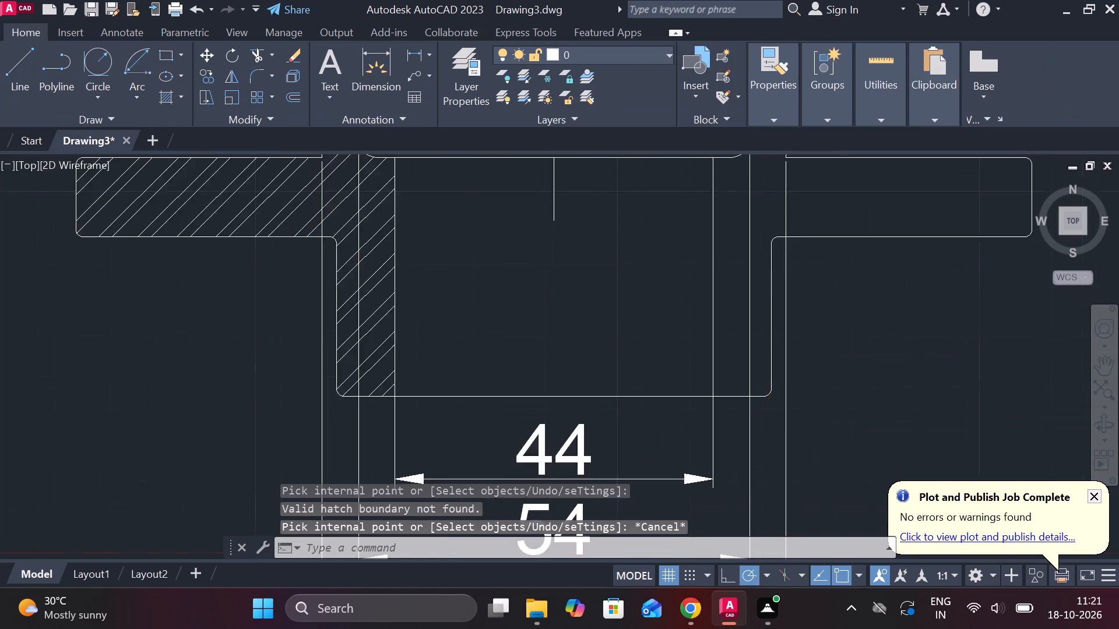
pyautogui.scroll(5, 729, 369)
pyautogui.scroll(3, 839, 364)
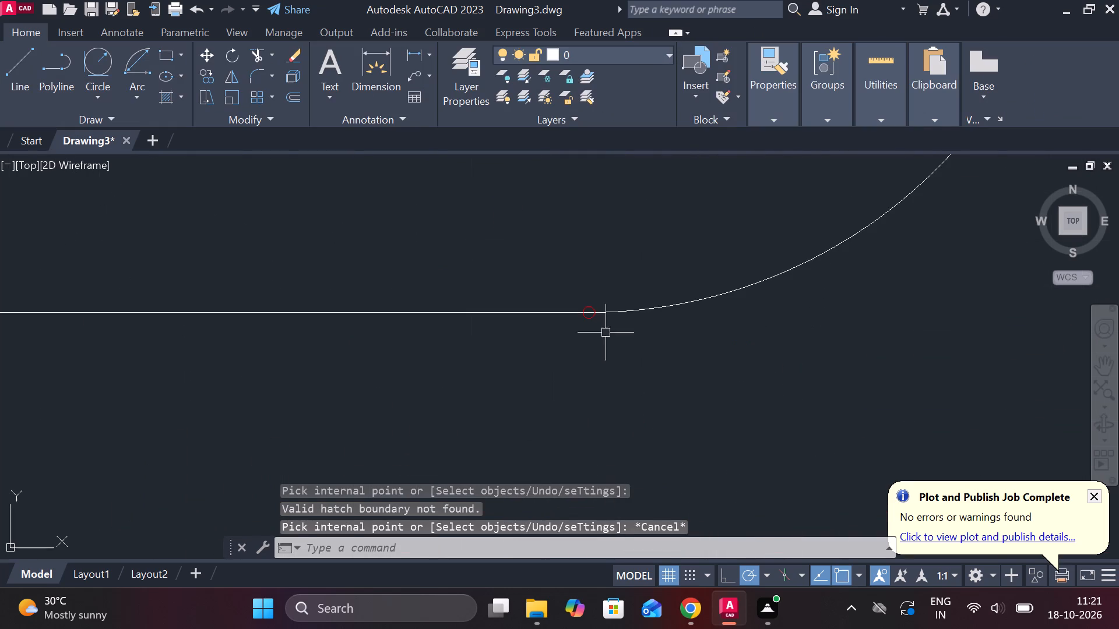
pyautogui.click(168, 98)
pyautogui.press('Escape')
pyautogui.scroll(-3, 568, 291)
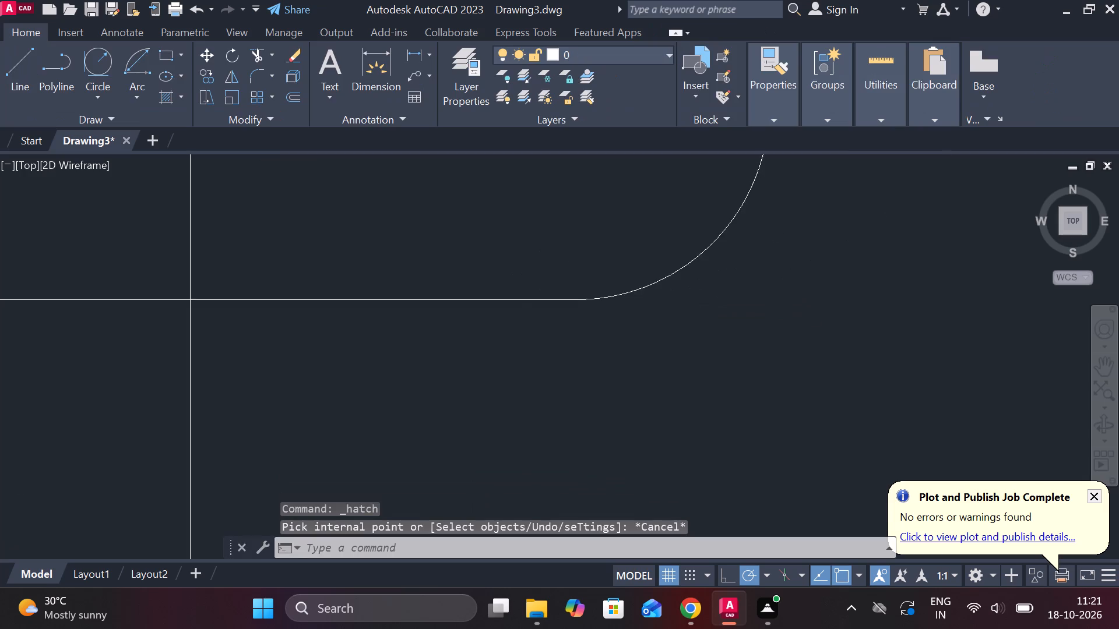
pyautogui.scroll(-11, 568, 291)
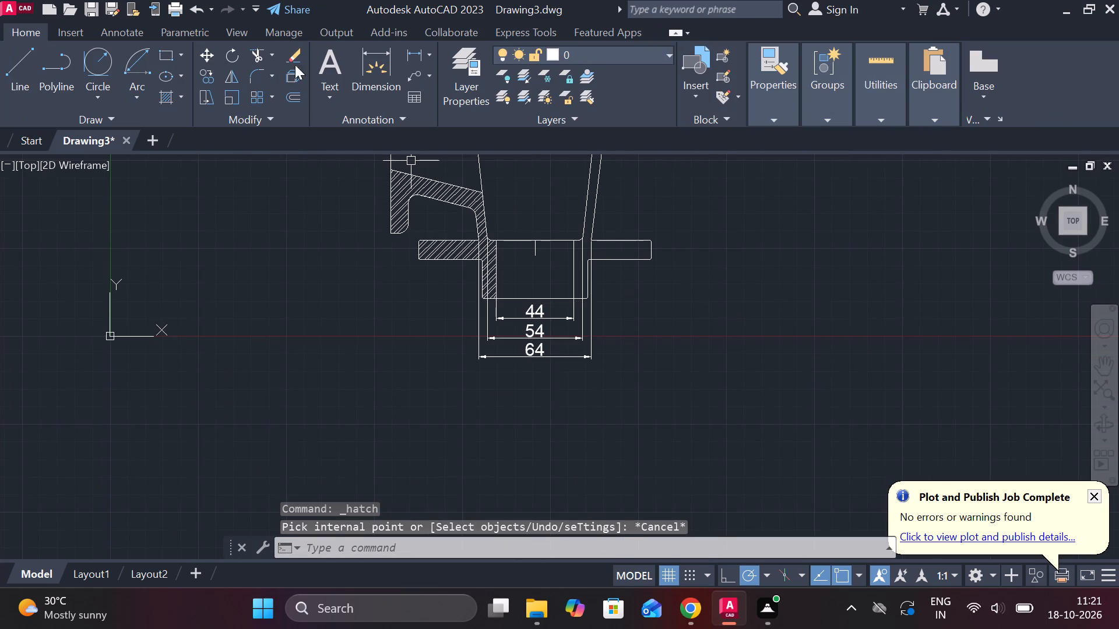
# Hatch the right cut wall with its flanges and the upper left wall with the branch's upper arm.
pyautogui.click(163, 93)
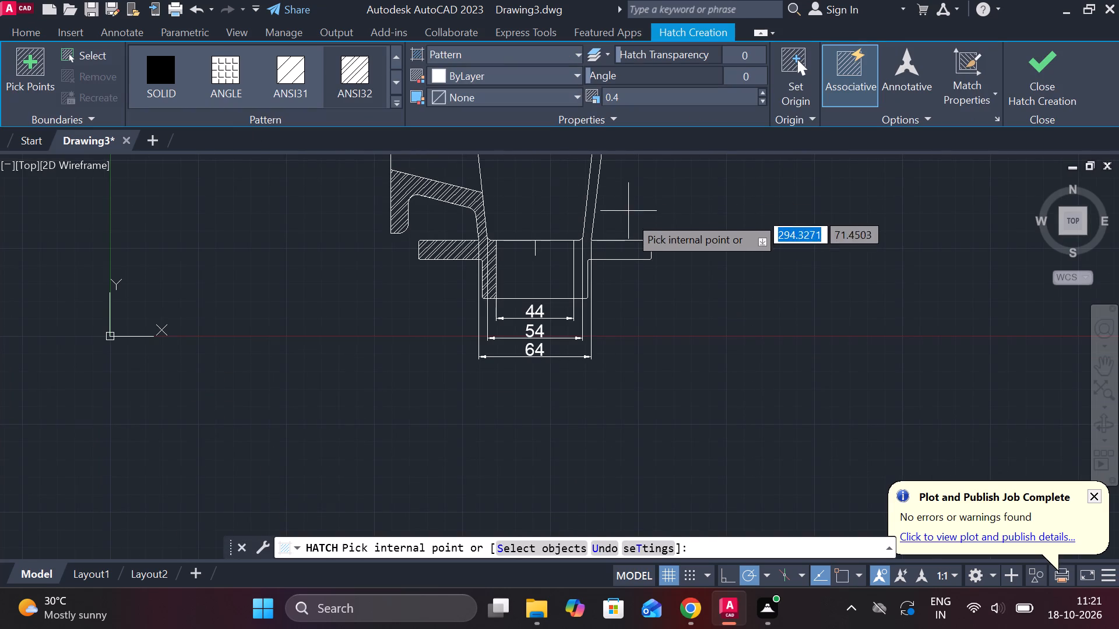
pyautogui.click(617, 245)
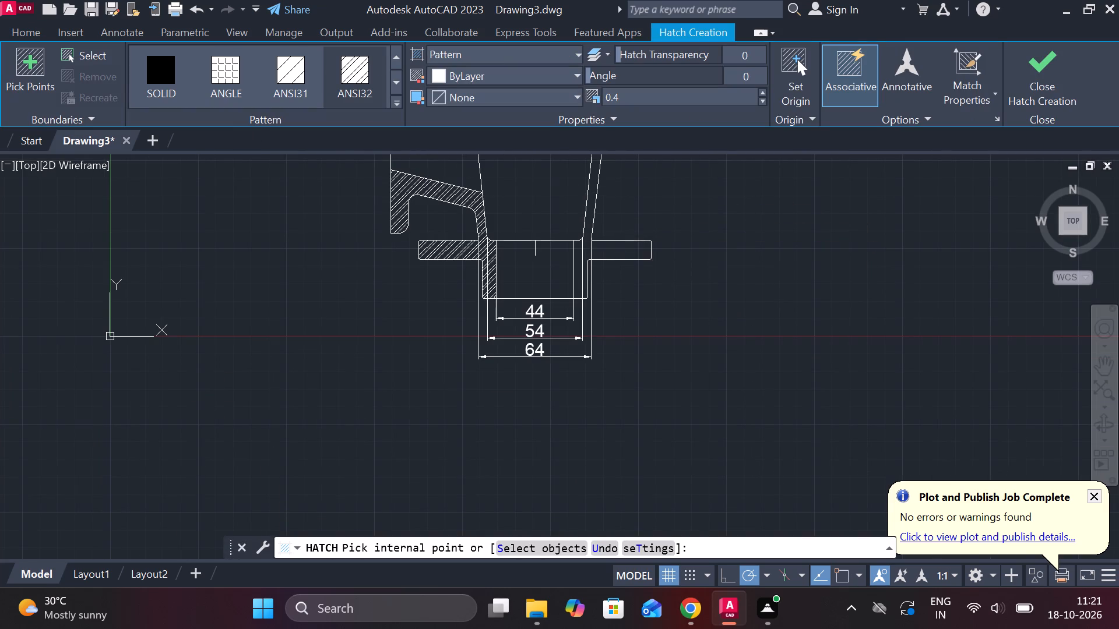
pyautogui.moveTo(618, 335); pyautogui.dragTo(618, 405, button='middle')
pyautogui.moveTo(664, 316); pyautogui.dragTo(648, 387, button='middle')
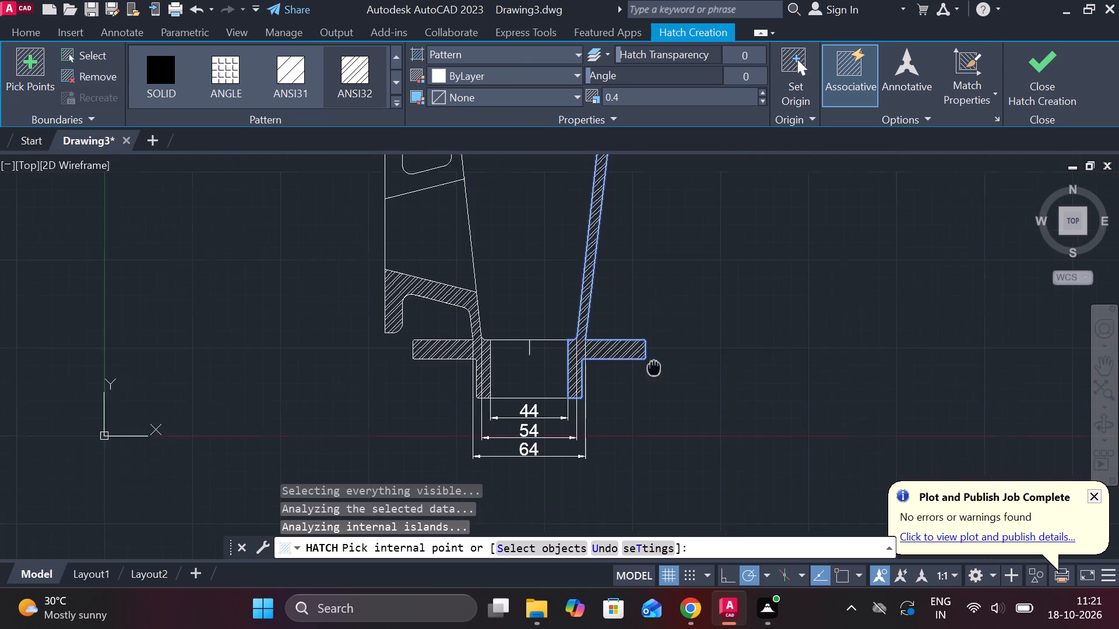
pyautogui.moveTo(648, 387); pyautogui.dragTo(634, 429, button='middle')
pyautogui.click(425, 175)
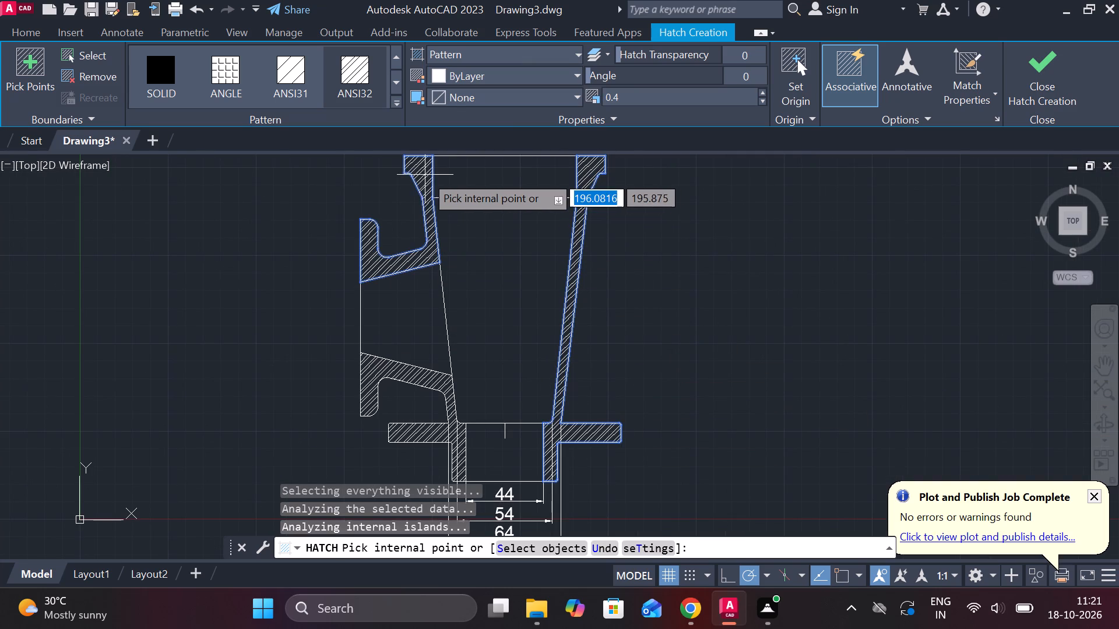
pyautogui.click(1052, 86)
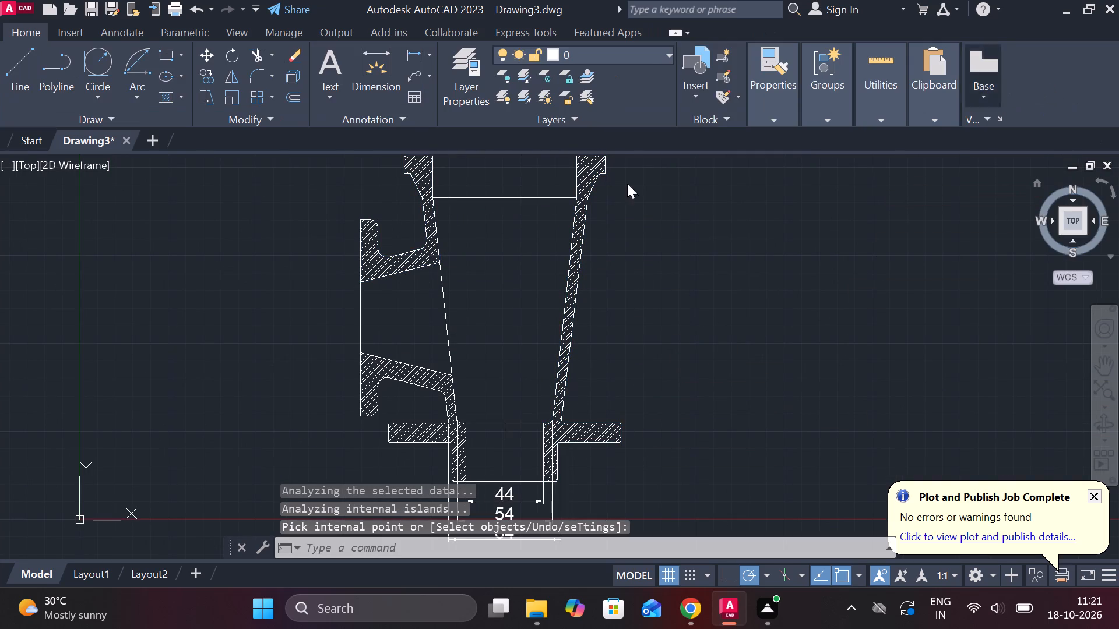
# Lengthen the short vertical centre line at the bottom plate upward until it extends past the top flange.
pyautogui.moveTo(566, 408); pyautogui.dragTo(663, 317, button='middle')
pyautogui.scroll(2, 656, 324)
pyautogui.scroll(-1, 625, 372)
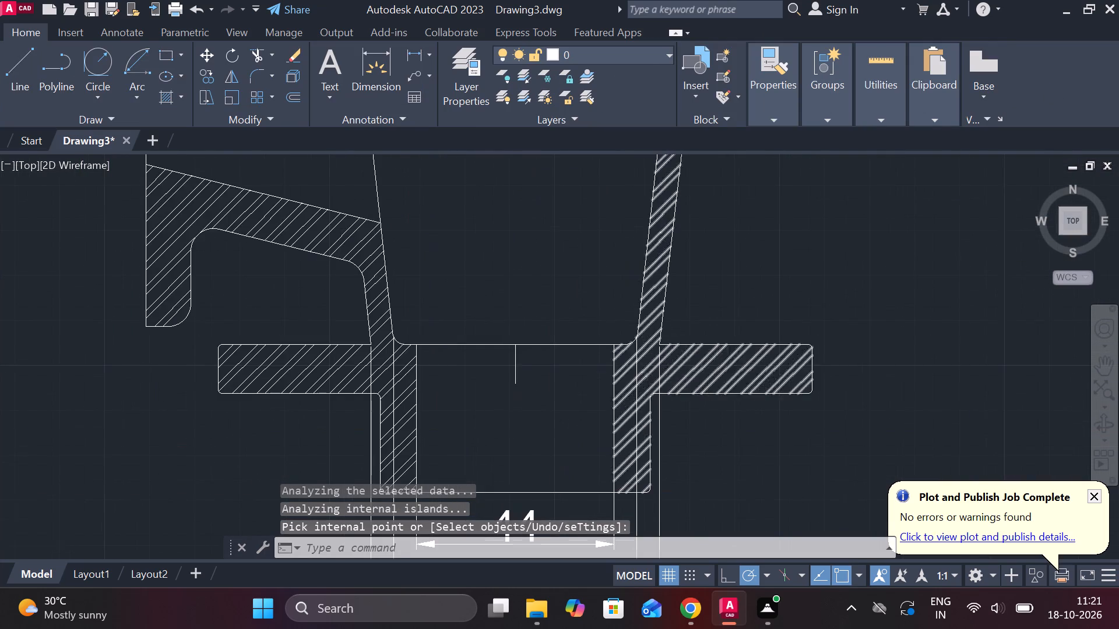
pyautogui.scroll(-1, 625, 372)
pyautogui.scroll(1, 603, 393)
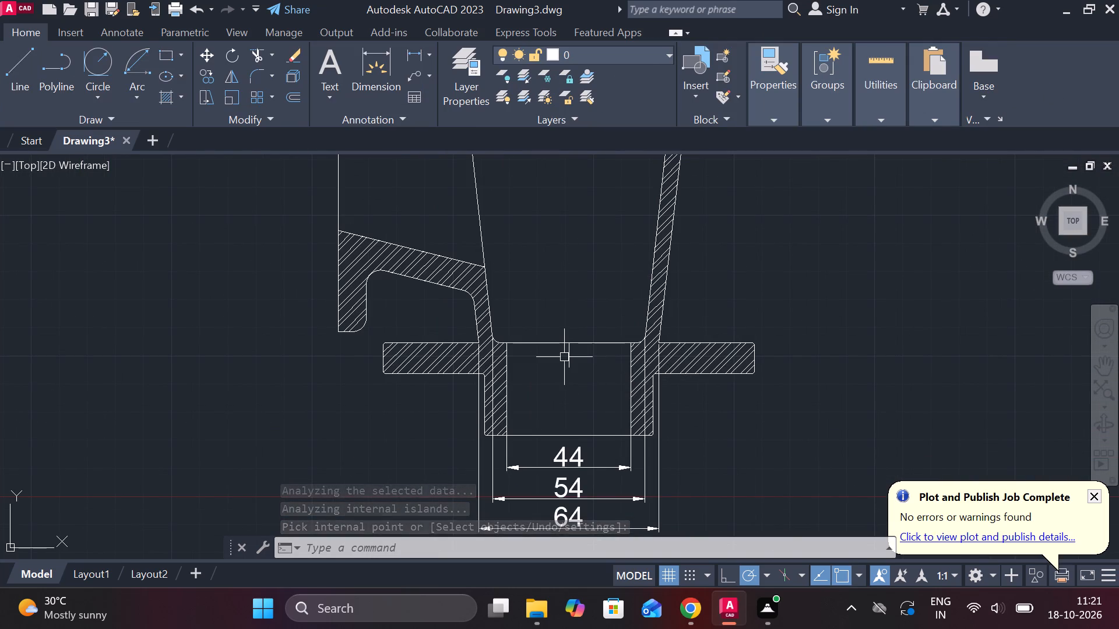
pyautogui.click(570, 349)
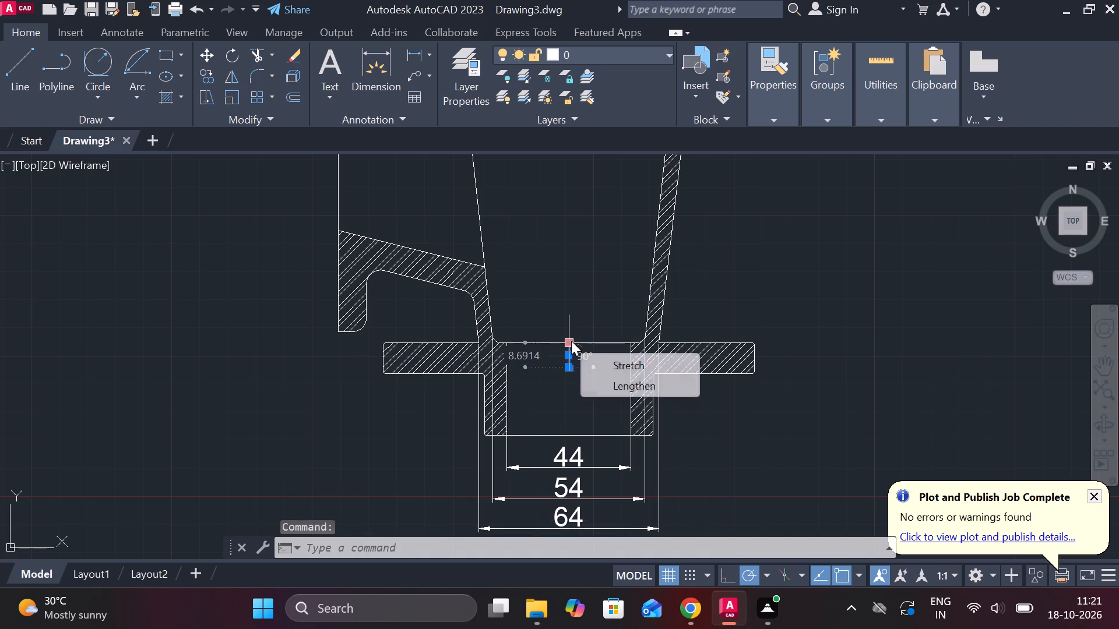
pyautogui.click(613, 390)
pyautogui.scroll(-1, 607, 272)
pyautogui.moveTo(638, 280); pyautogui.dragTo(637, 399, button='middle')
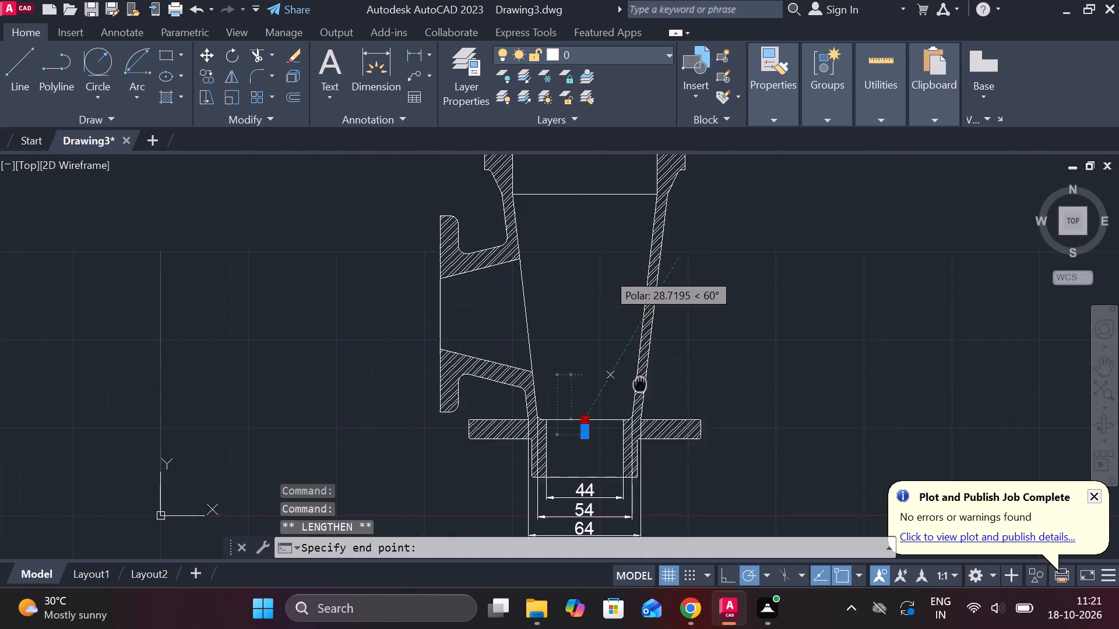
pyautogui.moveTo(617, 295); pyautogui.dragTo(613, 398, button='middle')
pyautogui.click(587, 227)
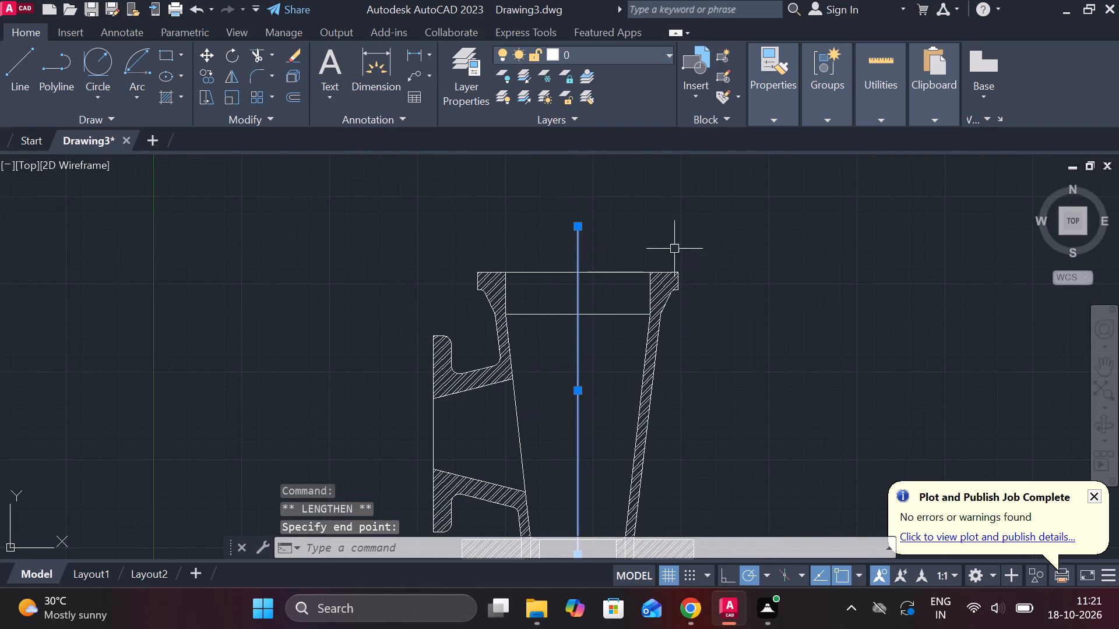
pyautogui.moveTo(686, 398); pyautogui.dragTo(757, 151, button='middle')
pyautogui.press('Escape')
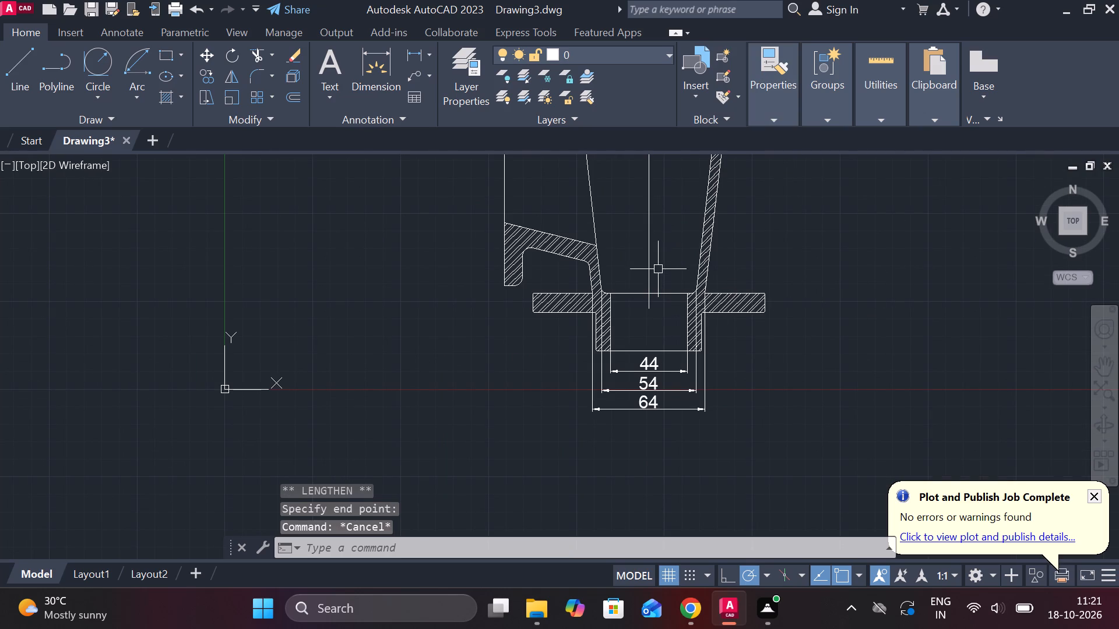
# Lengthen the centre line's lower end downward by about 279, well past the stacked dimensions under the sleeve.
pyautogui.click(649, 252)
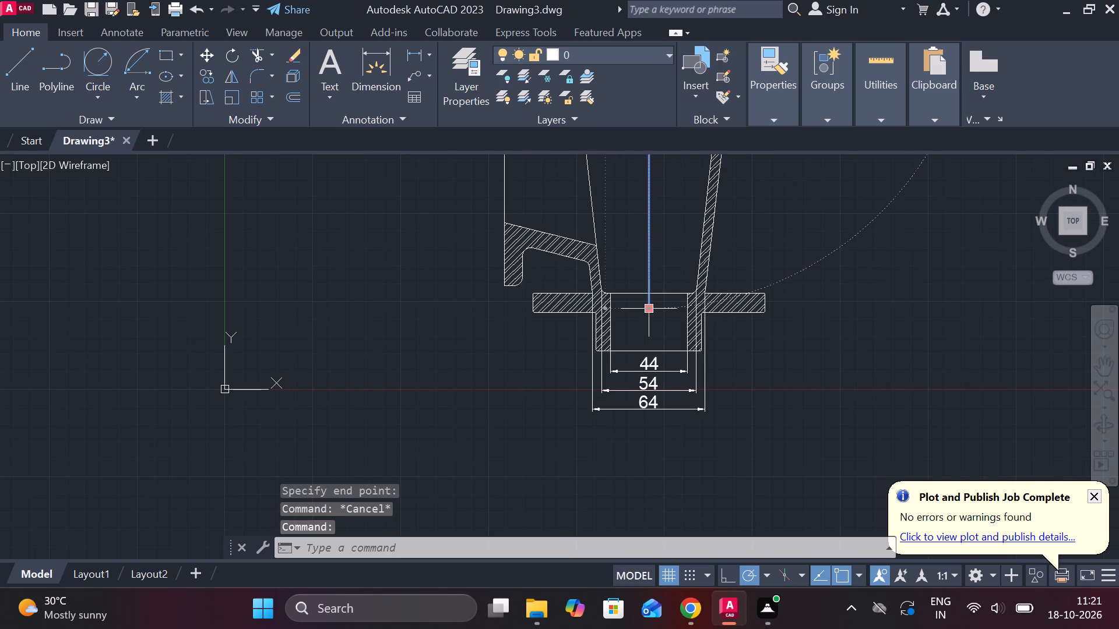
pyautogui.click(702, 349)
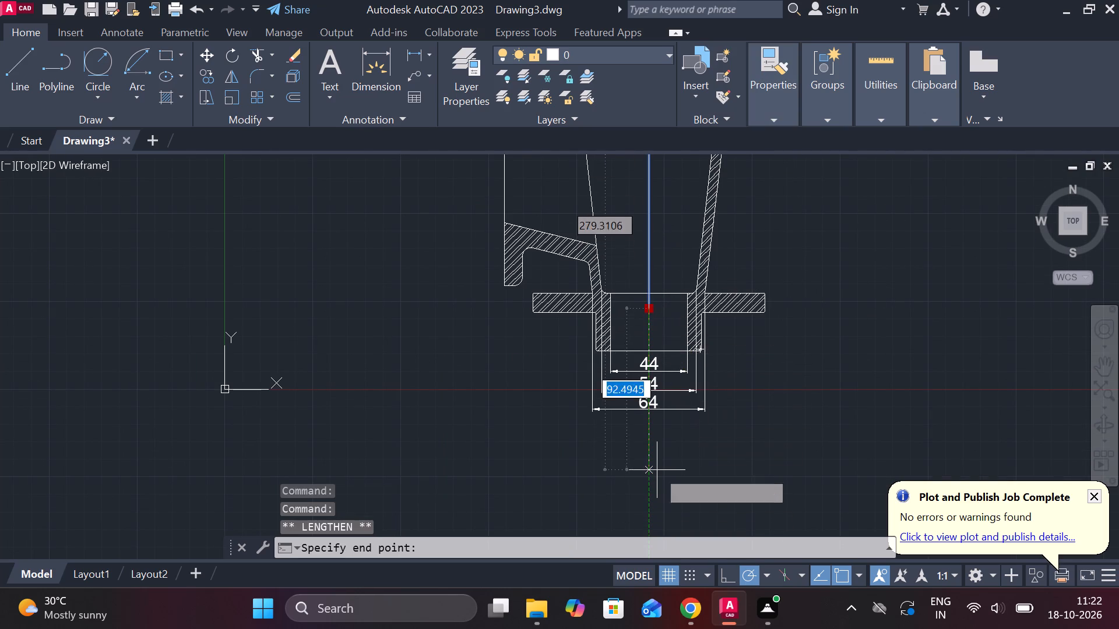
pyautogui.moveTo(654, 469); pyautogui.dragTo(636, 391, button='middle')
pyautogui.scroll(-2, 640, 281)
pyautogui.click(624, 459)
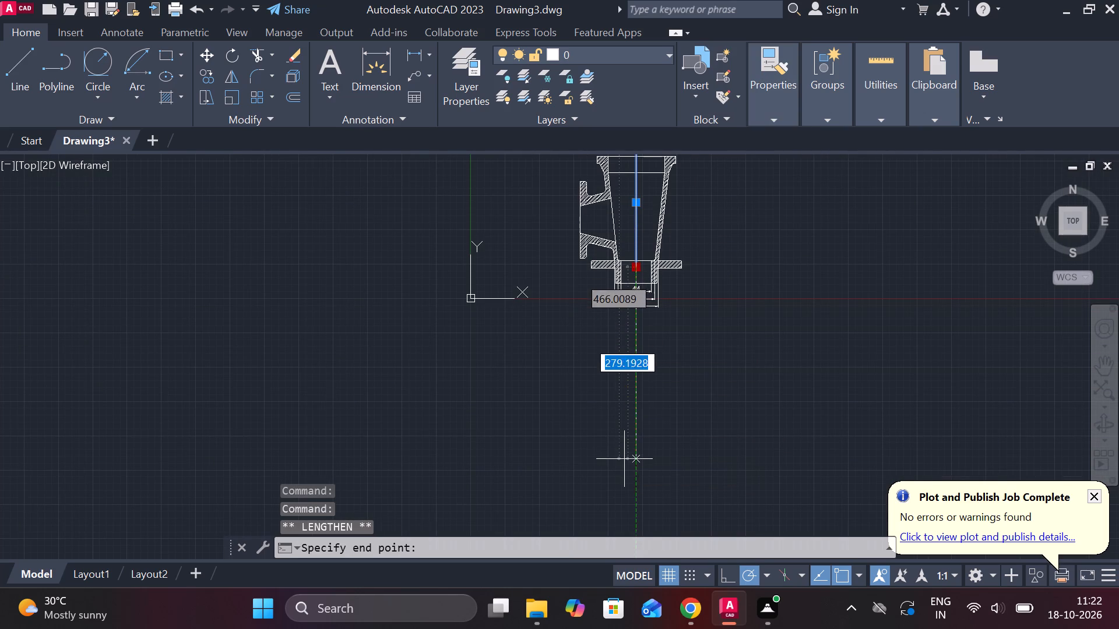
pyautogui.press('Escape')
# Load the DASHED linetype from acadiso.lin into the drawing.
pyautogui.click(775, 111)
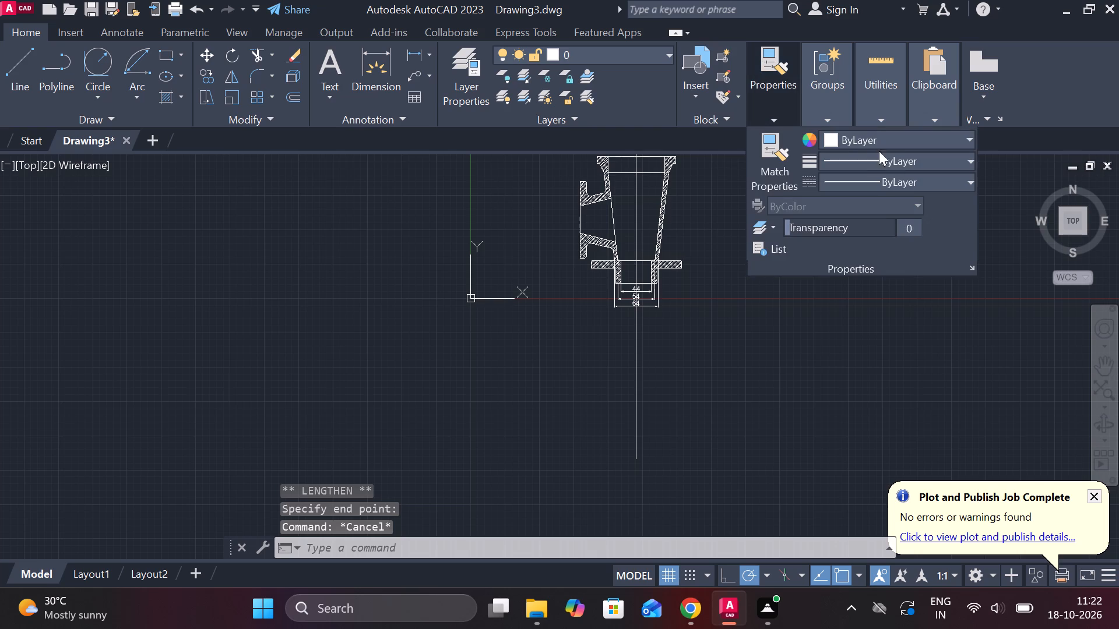
pyautogui.click(903, 176)
pyautogui.click(853, 271)
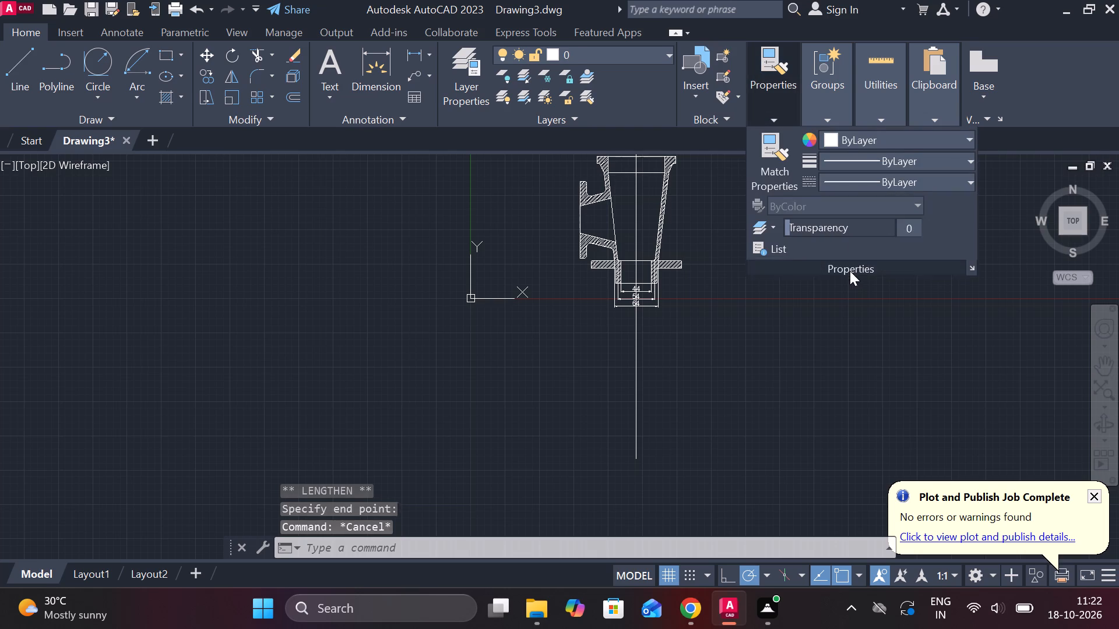
pyautogui.click(699, 149)
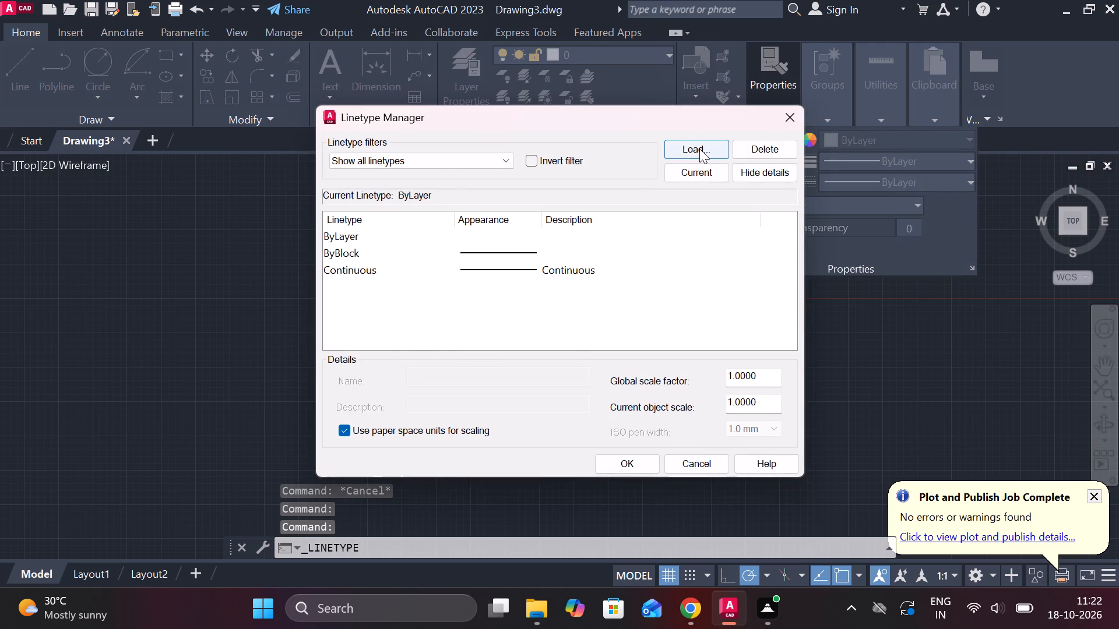
pyautogui.scroll(-5, 462, 293)
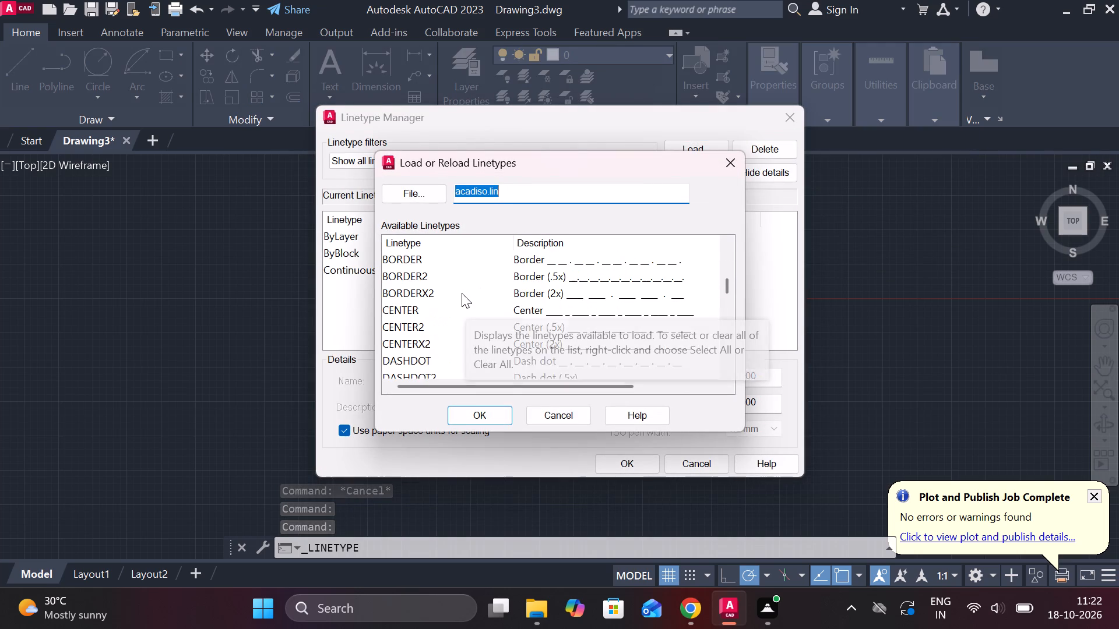
pyautogui.scroll(-1, 454, 302)
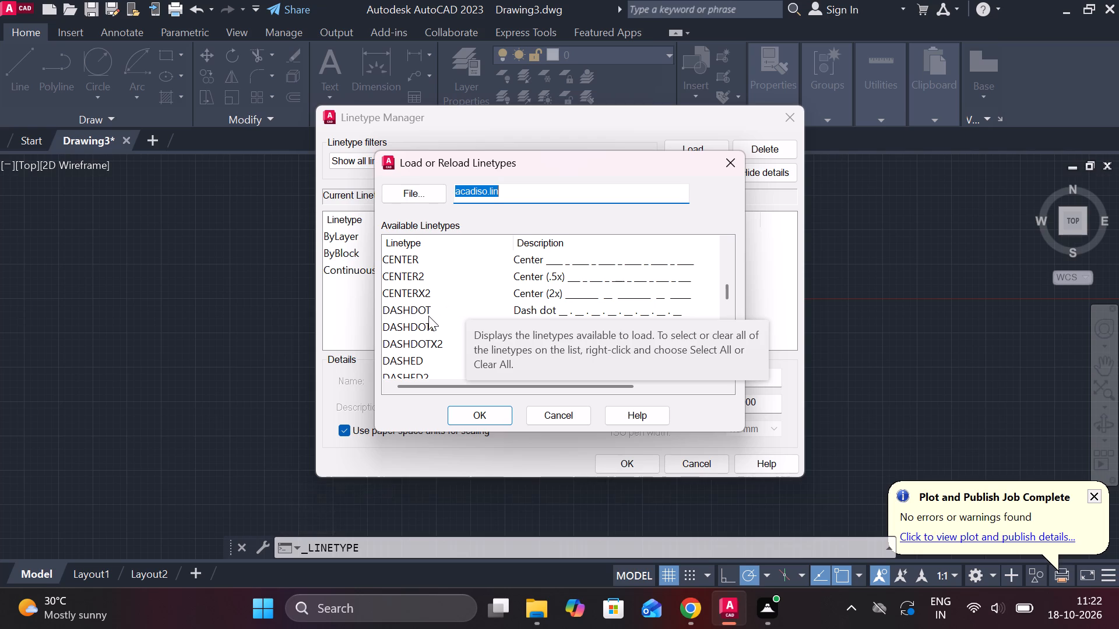
pyautogui.click(396, 361)
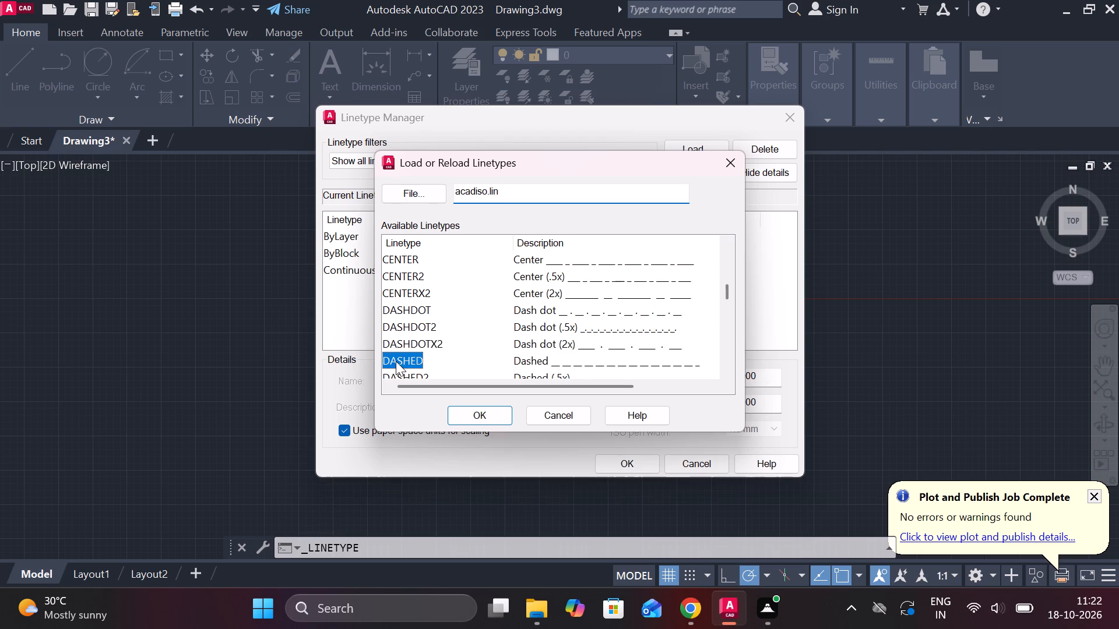
pyautogui.click(480, 413)
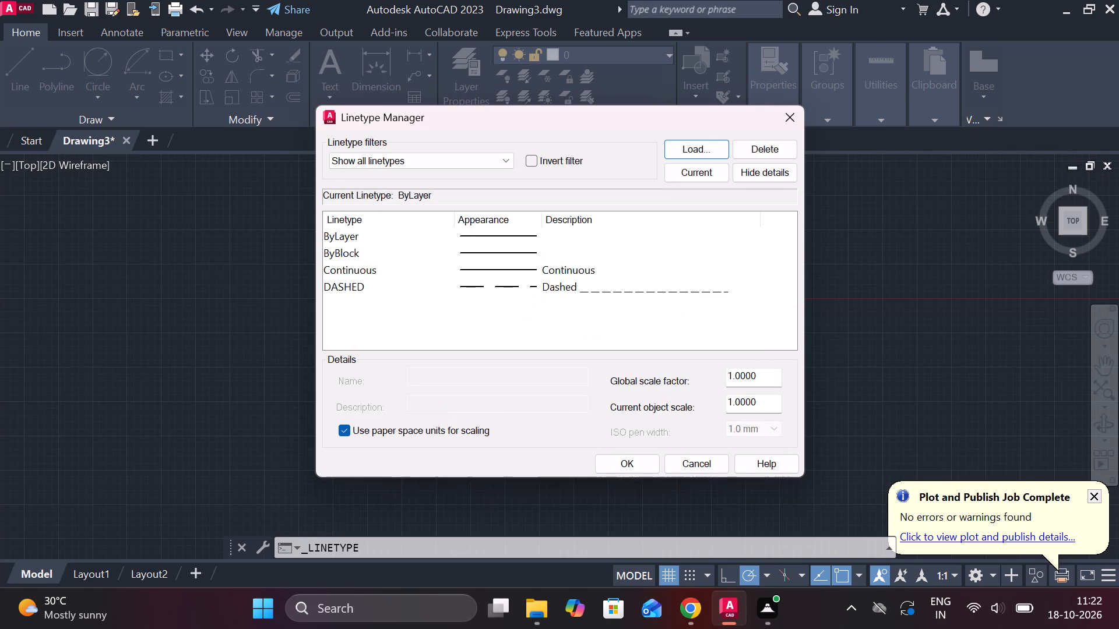
# Set both the global linetype scale factor and the current object scale to 0.4.
pyautogui.moveTo(776, 378); pyautogui.dragTo(710, 379)
pyautogui.press('.')
pyautogui.press('4')
pyautogui.moveTo(768, 402); pyautogui.dragTo(715, 403)
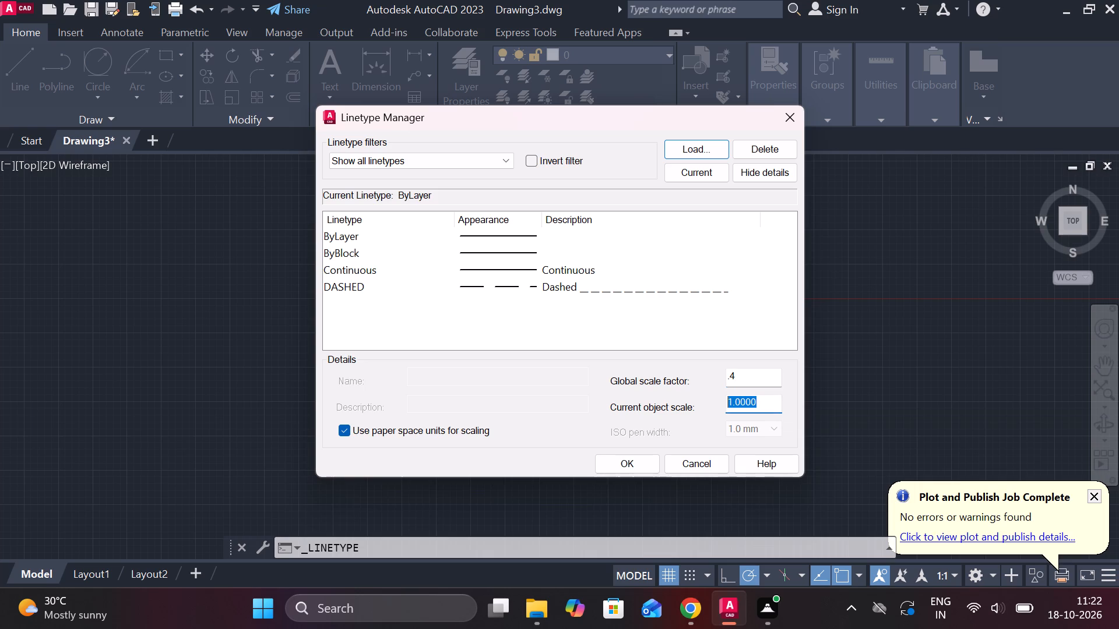
pyautogui.moveTo(715, 403); pyautogui.dragTo(713, 403)
pyautogui.write('.4')
pyautogui.click(638, 471)
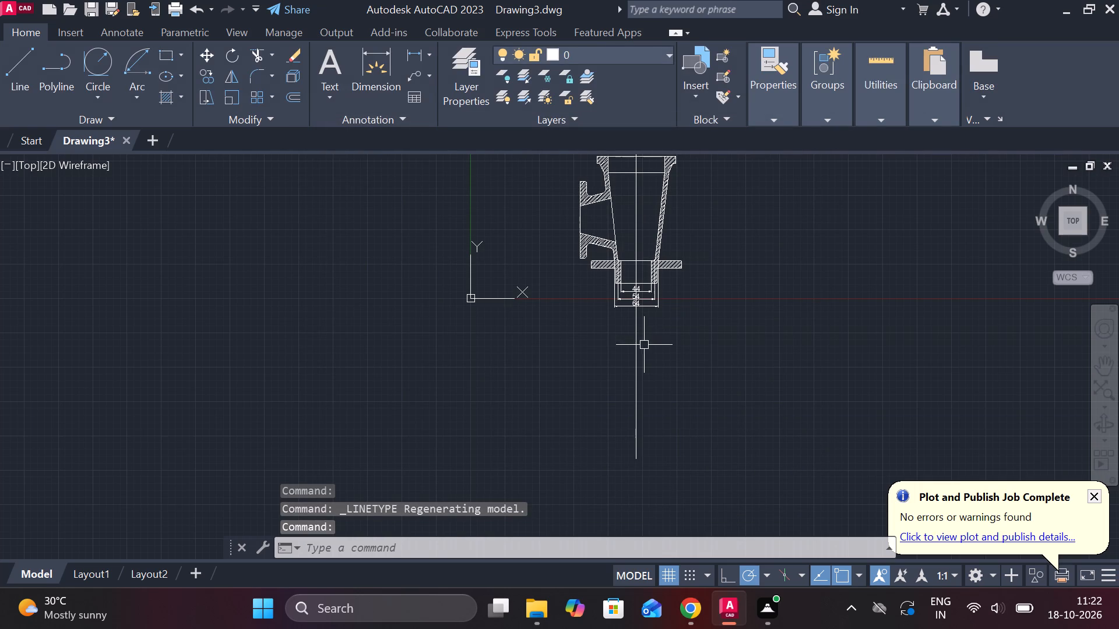
# Assign the DASHED linetype to the vertical centre line.
pyautogui.click(638, 329)
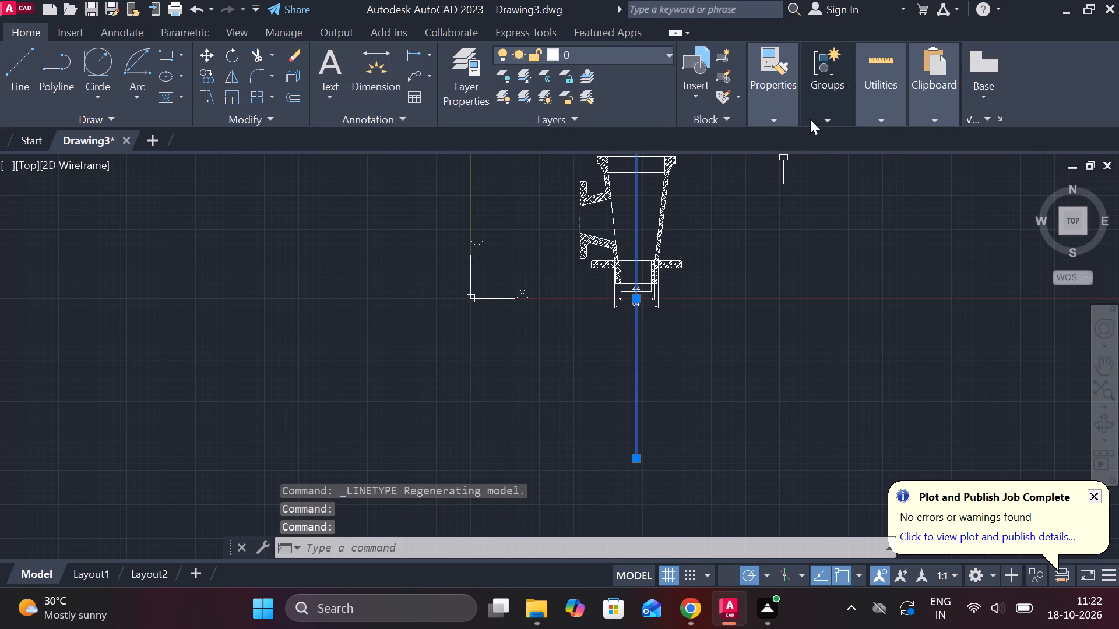
pyautogui.click(765, 121)
pyautogui.click(906, 186)
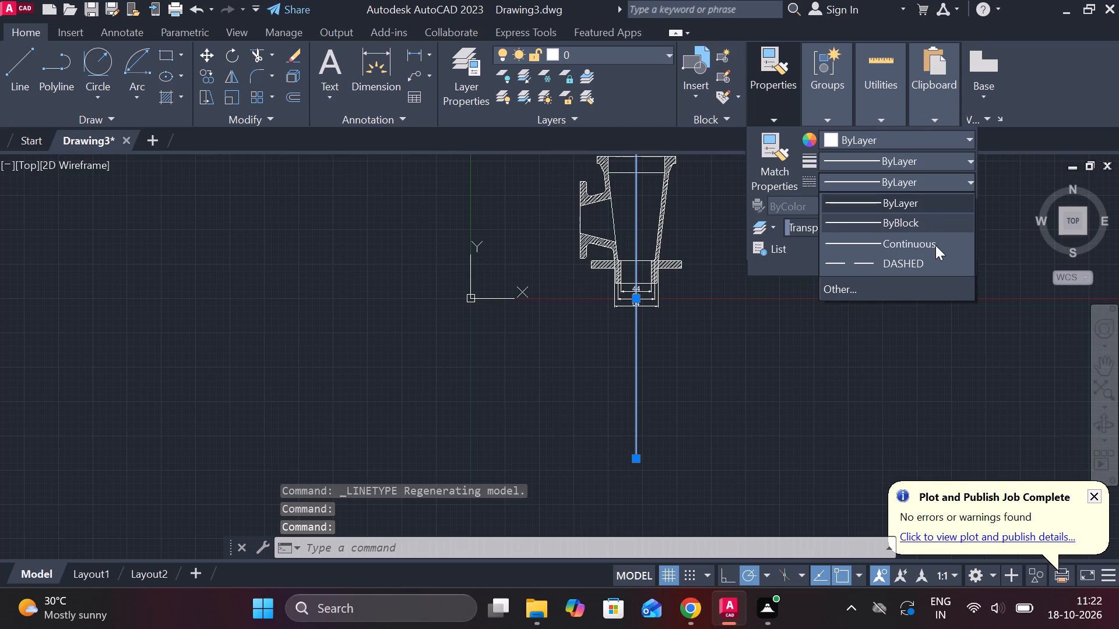
pyautogui.click(905, 257)
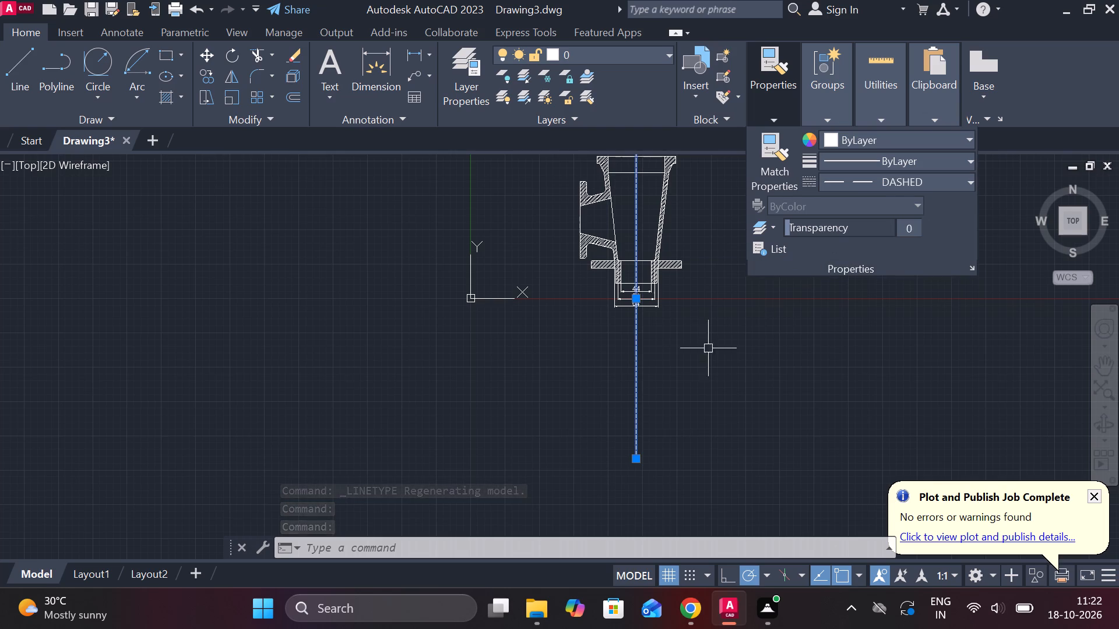
pyautogui.press('Escape')
# Add a horizontal linear dimension across the sleeve's outer walls near its bottom corners, placed between the 54 and 64 dimensions.
pyautogui.scroll(1, 633, 323)
pyautogui.scroll(1, 780, 303)
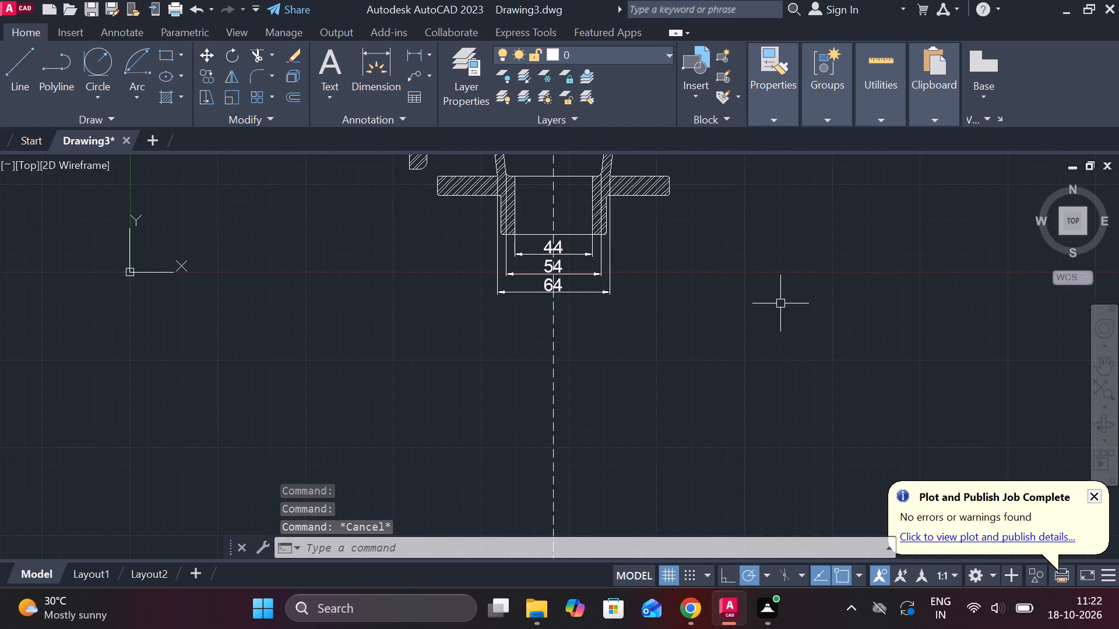
pyautogui.moveTo(690, 304); pyautogui.dragTo(728, 400, button='middle')
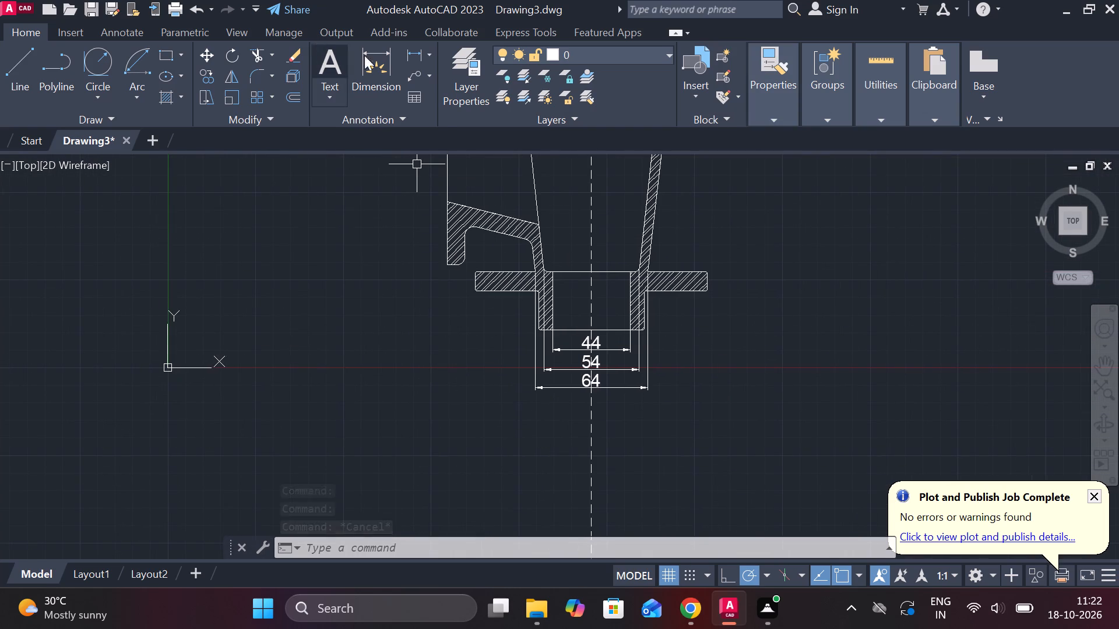
pyautogui.click(414, 47)
pyautogui.moveTo(709, 378); pyautogui.dragTo(670, 372, button='middle')
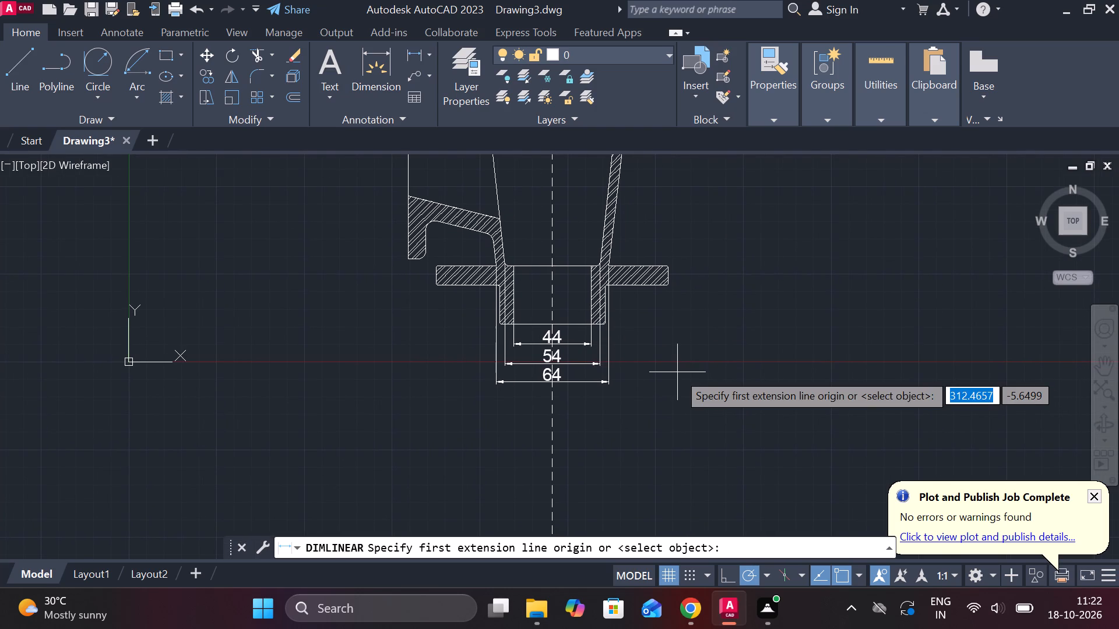
pyautogui.scroll(1, 606, 397)
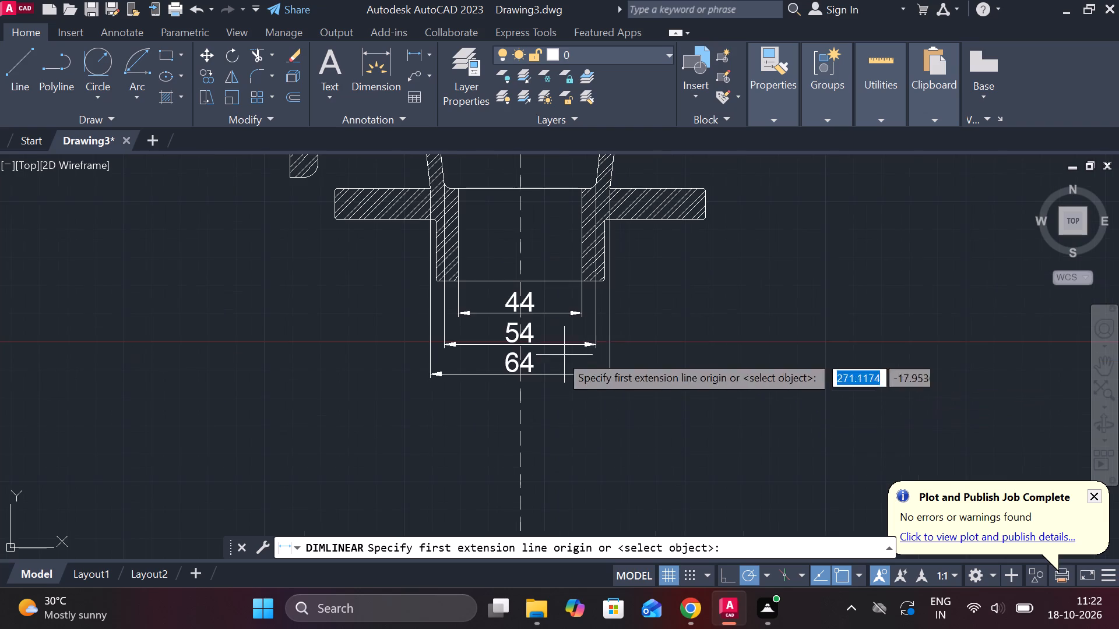
pyautogui.scroll(3, 420, 287)
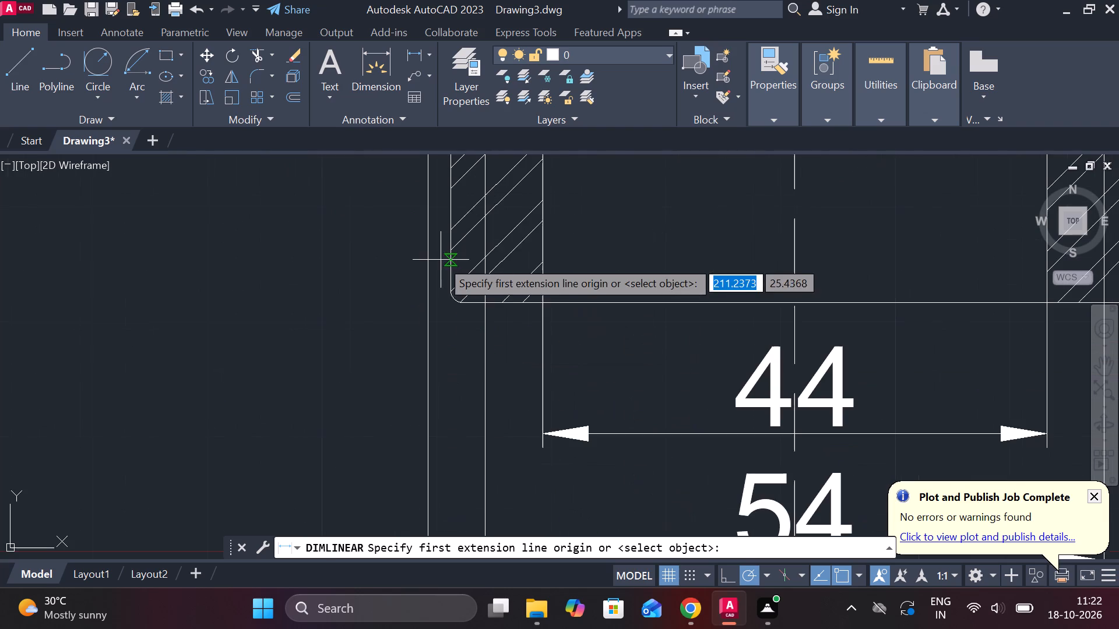
pyautogui.click(442, 263)
pyautogui.scroll(-2, 530, 251)
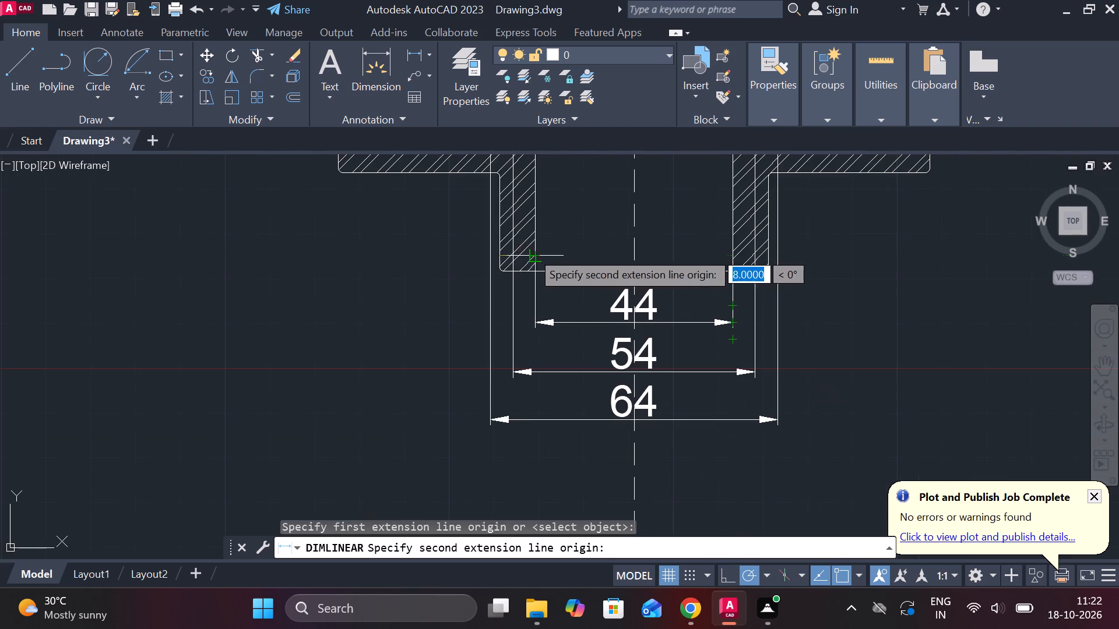
pyautogui.scroll(2, 748, 249)
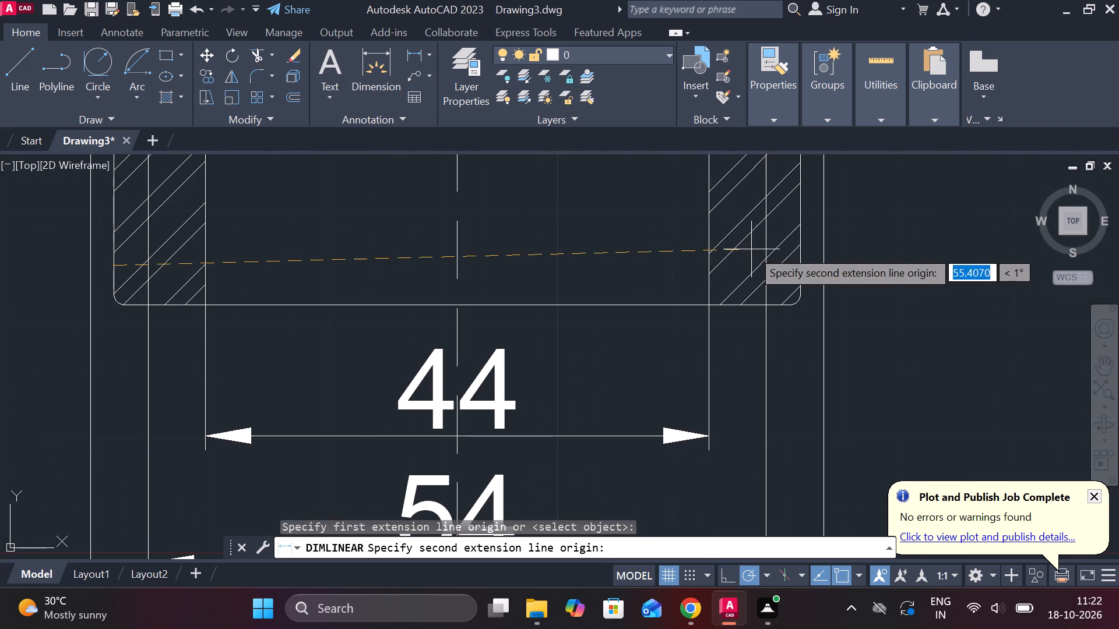
pyautogui.click(800, 270)
pyautogui.scroll(-3, 752, 299)
pyautogui.moveTo(698, 365); pyautogui.dragTo(696, 340, button='middle')
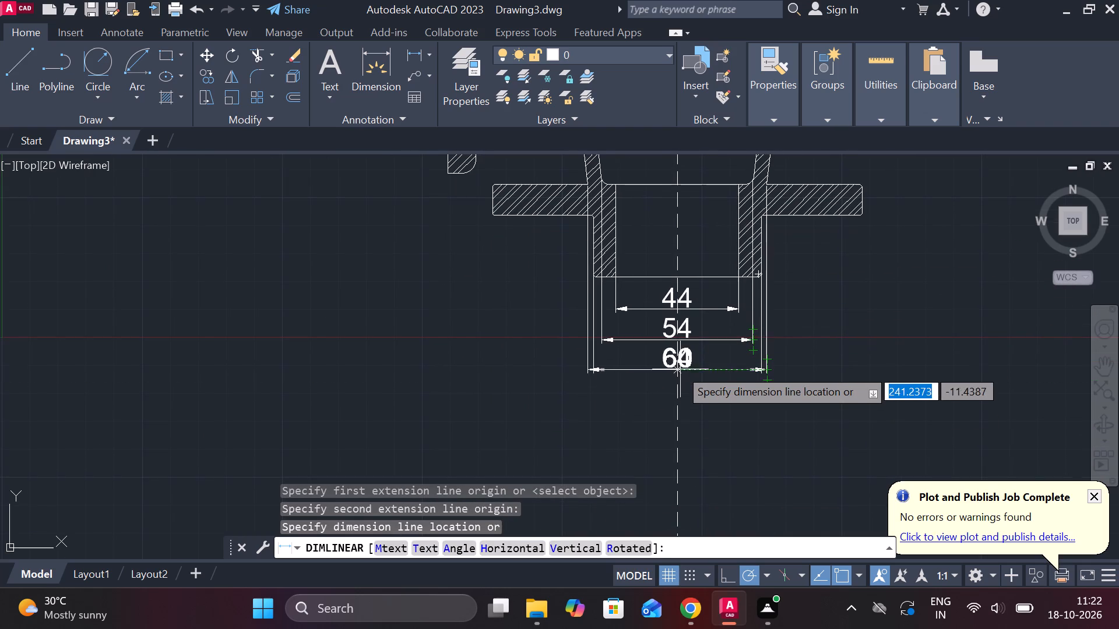
pyautogui.scroll(1, 679, 364)
pyautogui.click(688, 356)
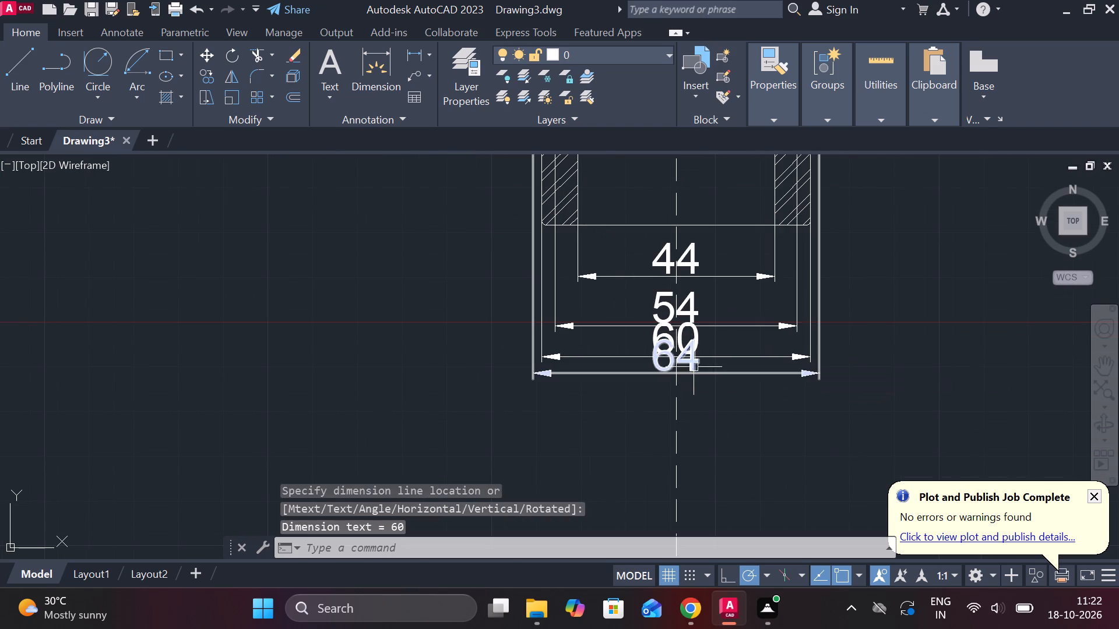
pyautogui.press('Escape')
# Move the 64 dimension further down to clear the 60 dimension's text.
pyautogui.click(689, 370)
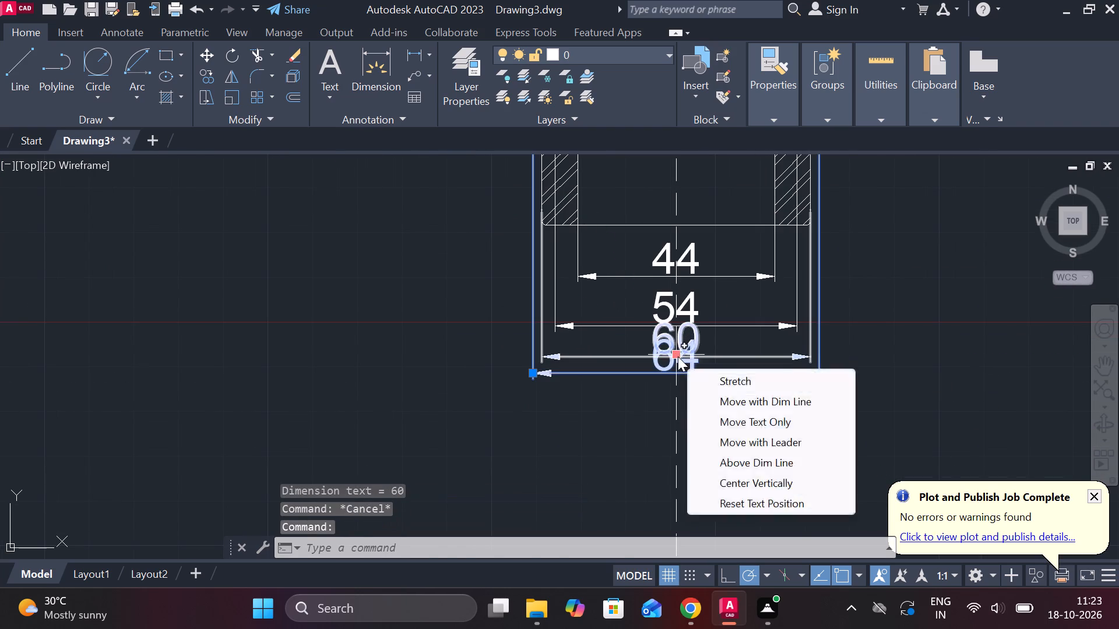
pyautogui.click(678, 356)
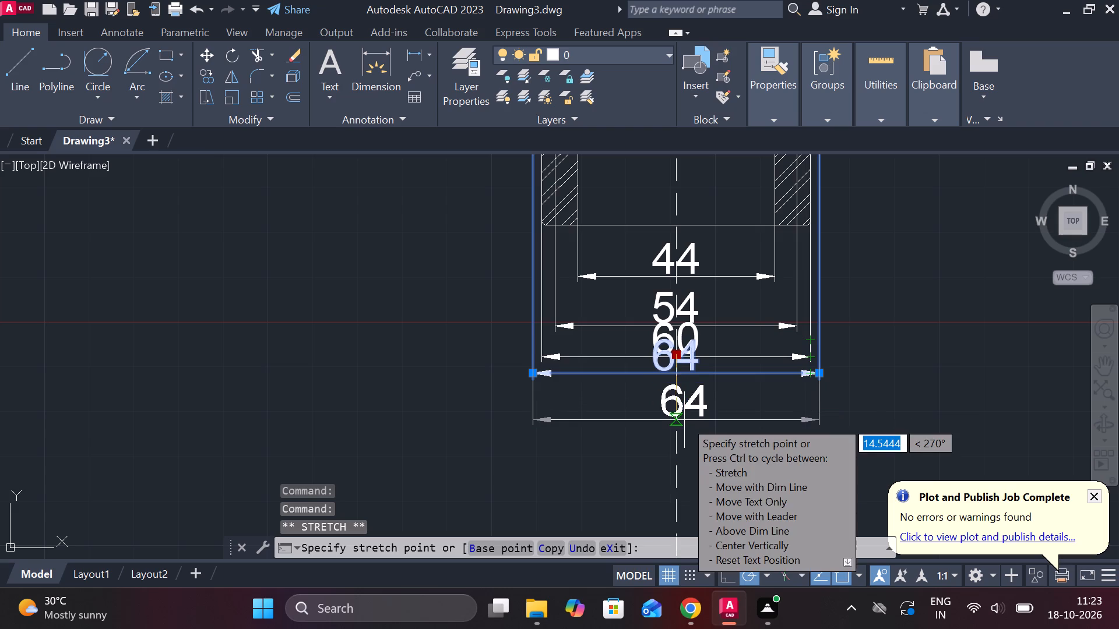
pyautogui.click(684, 420)
pyautogui.press('Escape')
# Move the 60 dimension down so it sits clear of the 54 dimension, midway between the 54 and 64 dimensions.
pyautogui.click(688, 349)
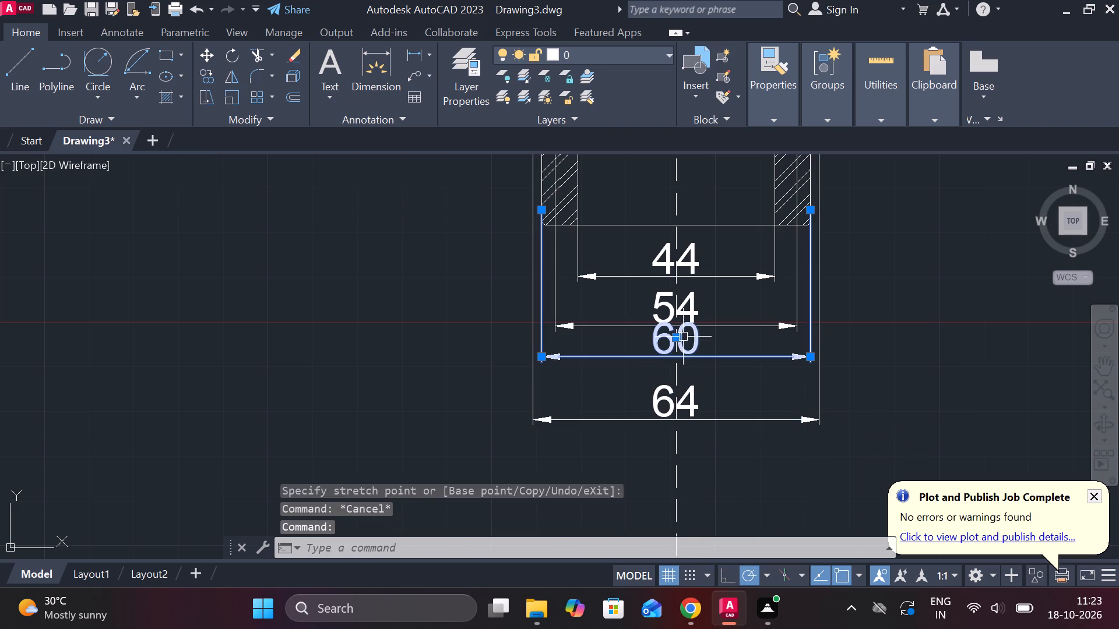
pyautogui.click(680, 336)
pyautogui.click(680, 369)
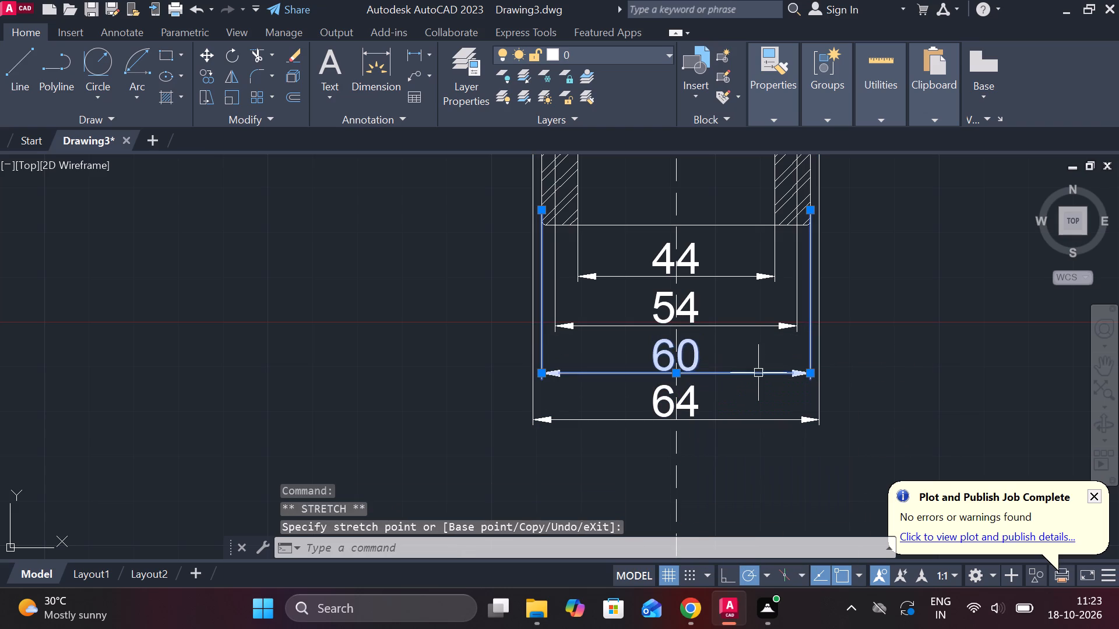
pyautogui.click(673, 374)
pyautogui.click(674, 366)
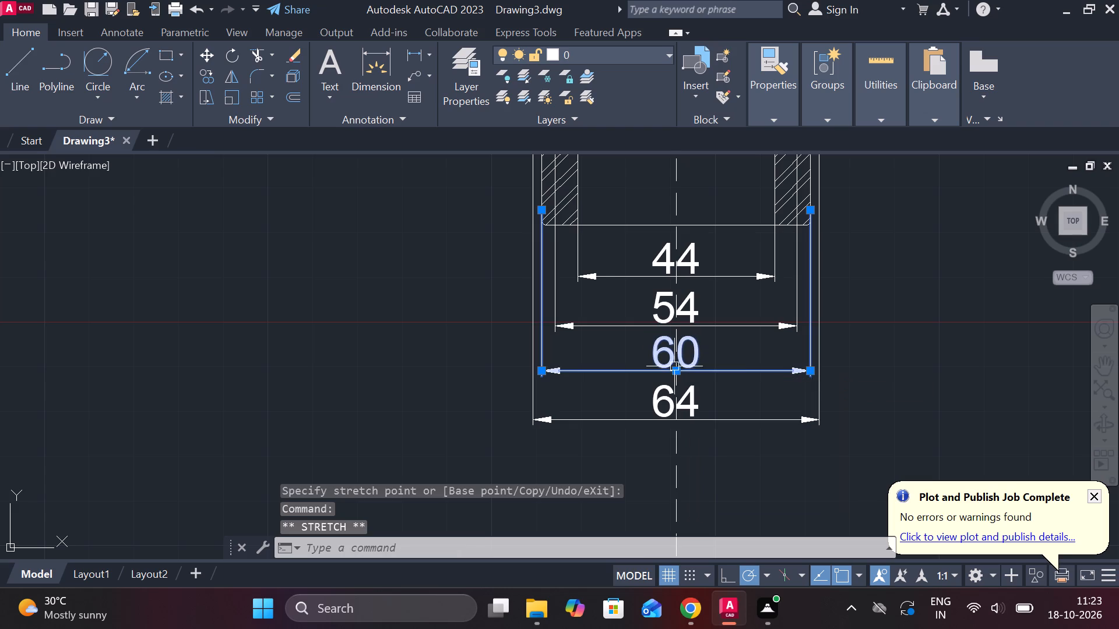
pyautogui.press('Escape')
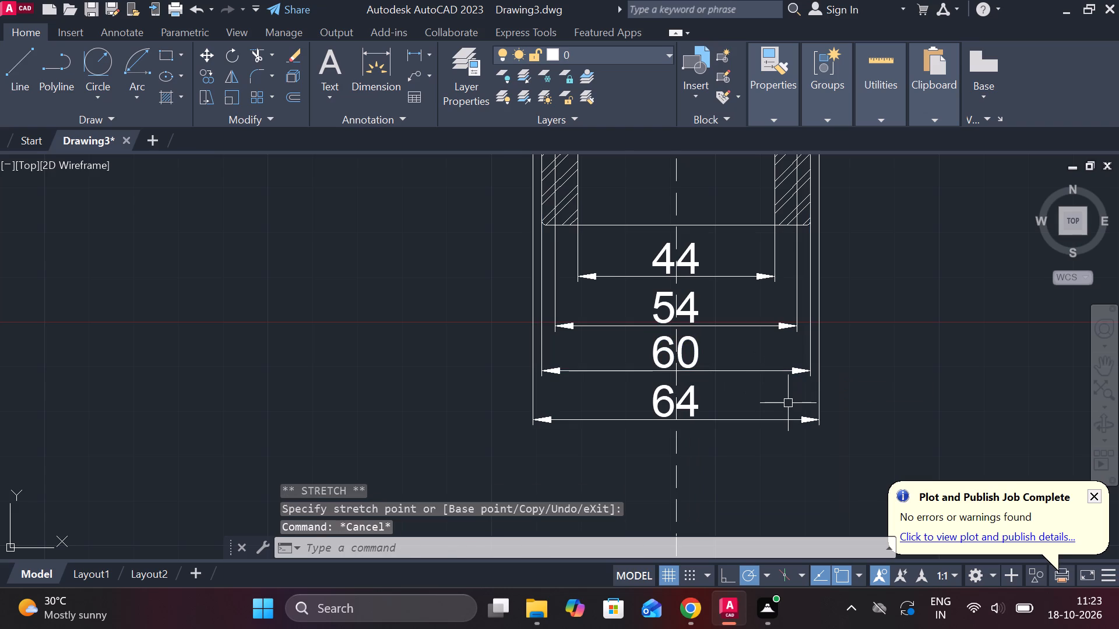
# Add a horizontal linear dimension across the lower flange's outer ends, placed below the 64 dimension.
pyautogui.scroll(-1, 789, 404)
pyautogui.press('space')
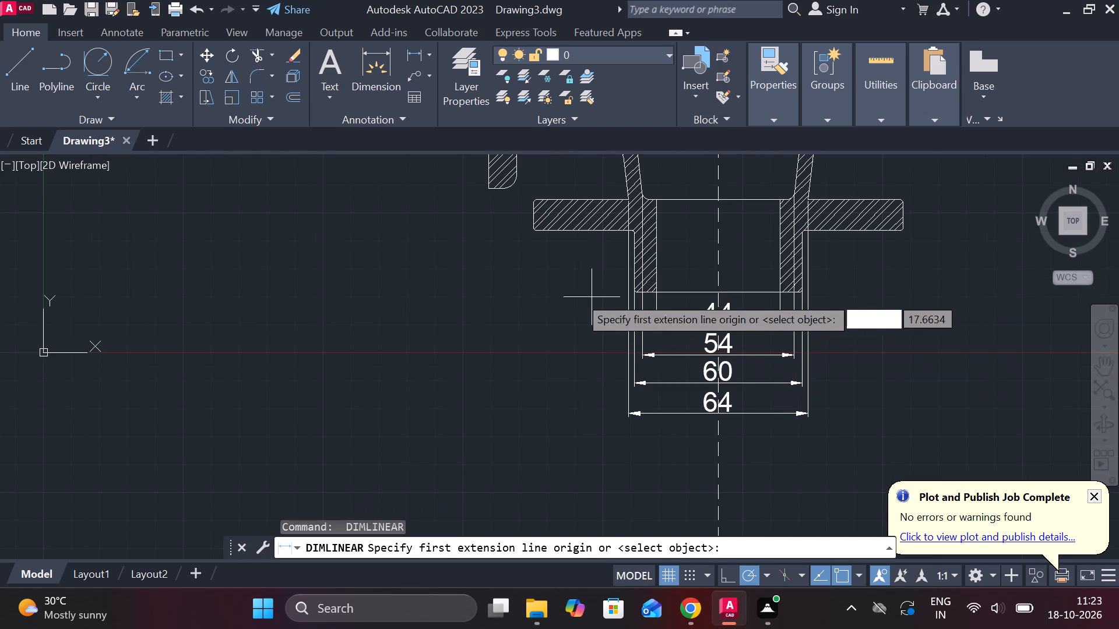
pyautogui.moveTo(518, 291); pyautogui.dragTo(488, 289, button='middle')
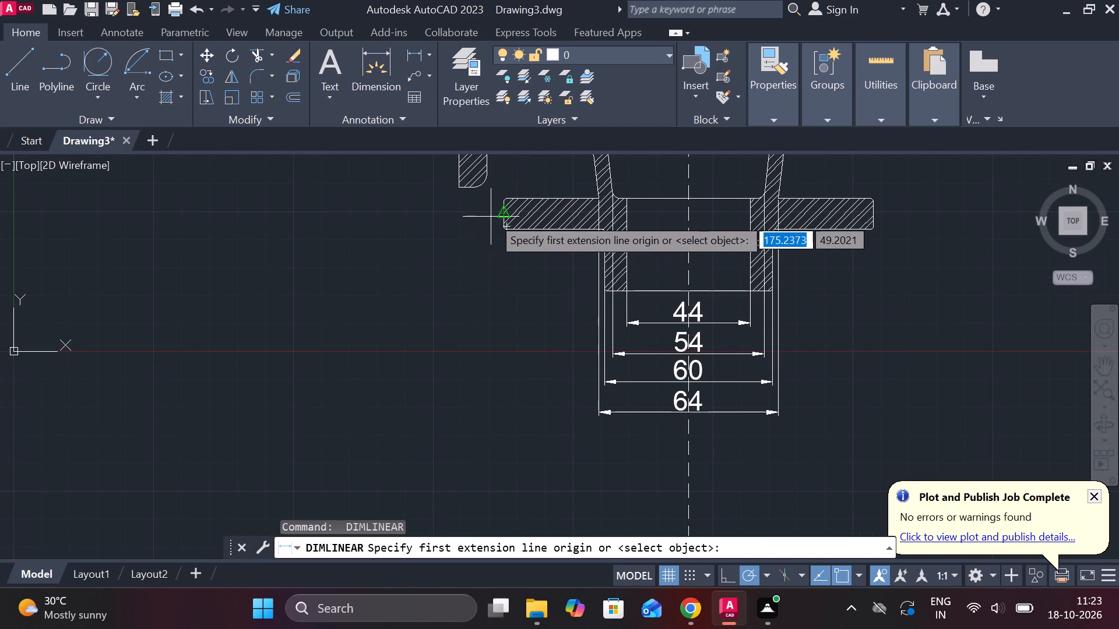
pyautogui.click(502, 214)
pyautogui.click(876, 213)
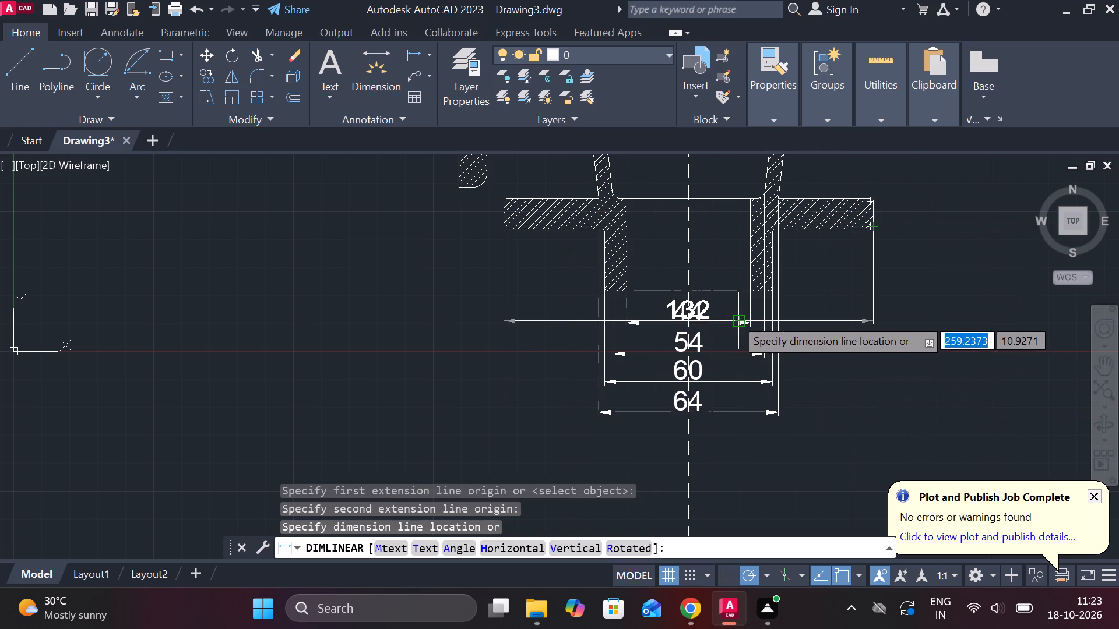
pyautogui.moveTo(737, 441); pyautogui.dragTo(694, 395, button='middle')
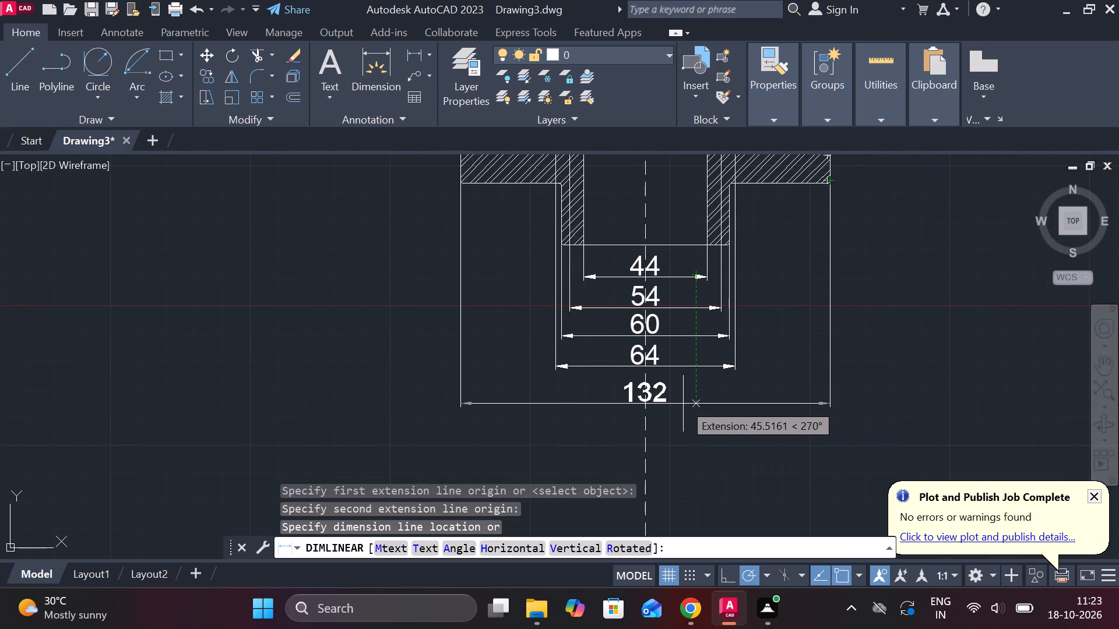
pyautogui.click(683, 404)
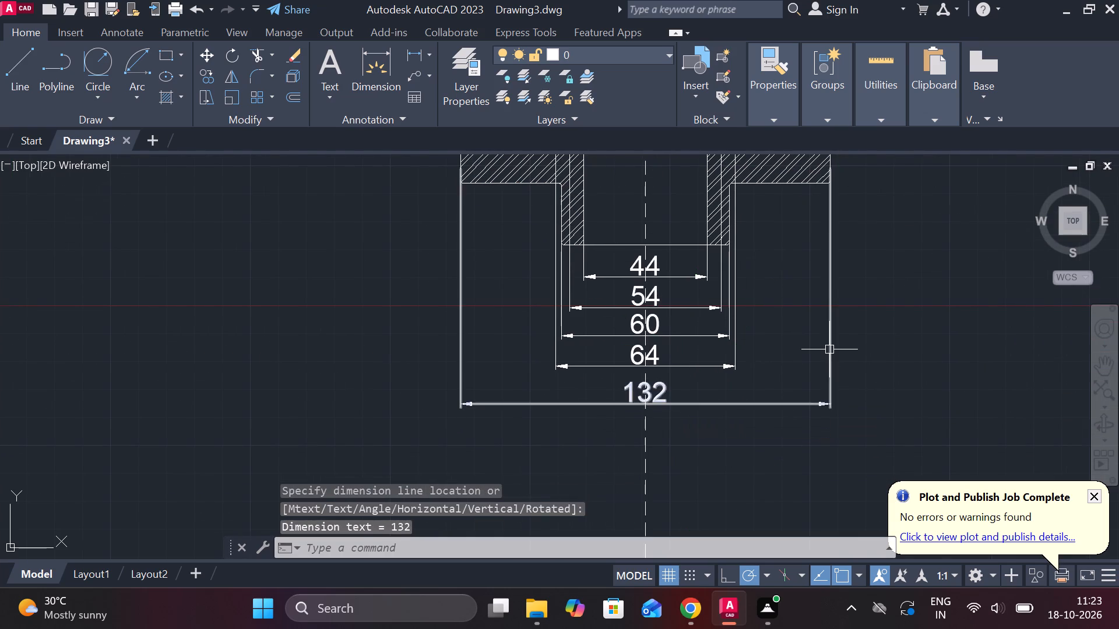
# Add a vertical linear dimension for the lower flange's thickness, placed outside its left end.
pyautogui.scroll(-2, 829, 349)
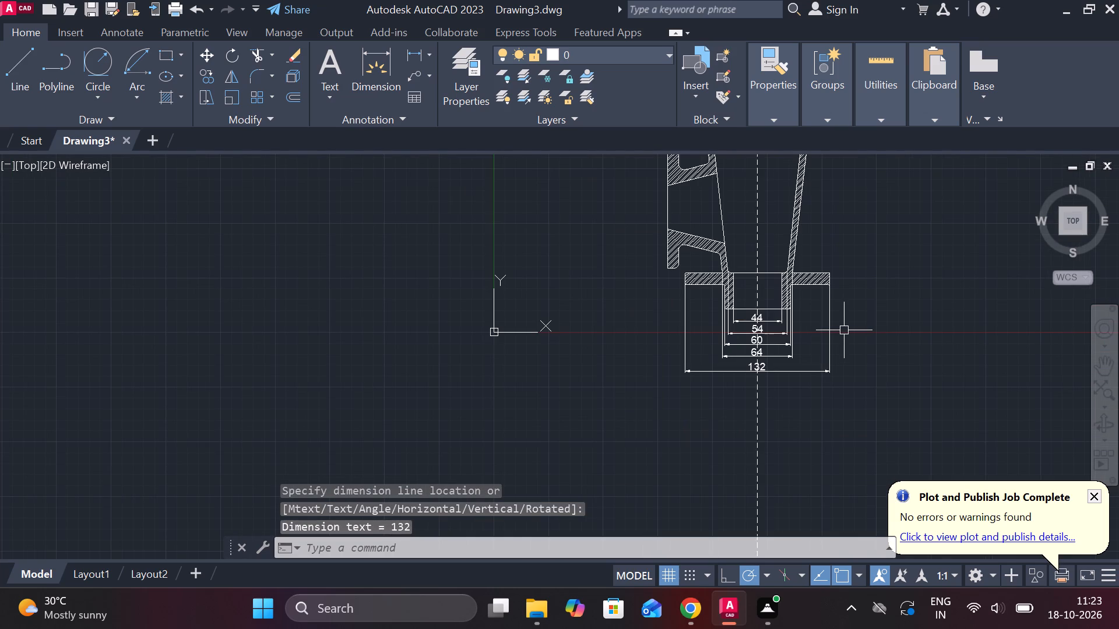
pyautogui.scroll(2, 561, 331)
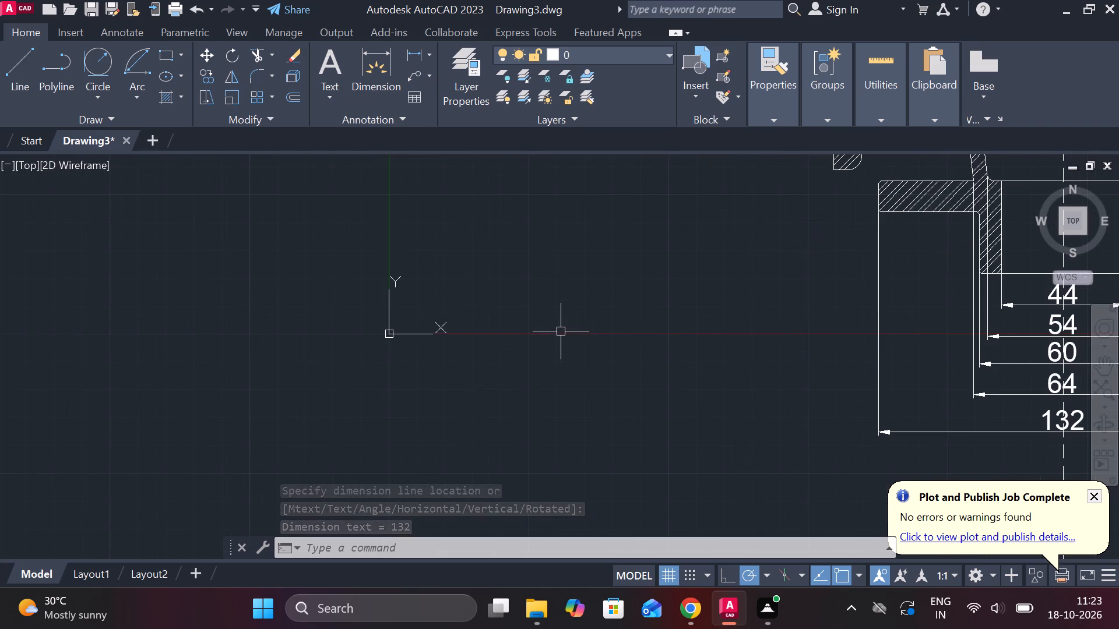
pyautogui.scroll(-1, 648, 334)
pyautogui.moveTo(652, 333); pyautogui.dragTo(434, 387, button='middle')
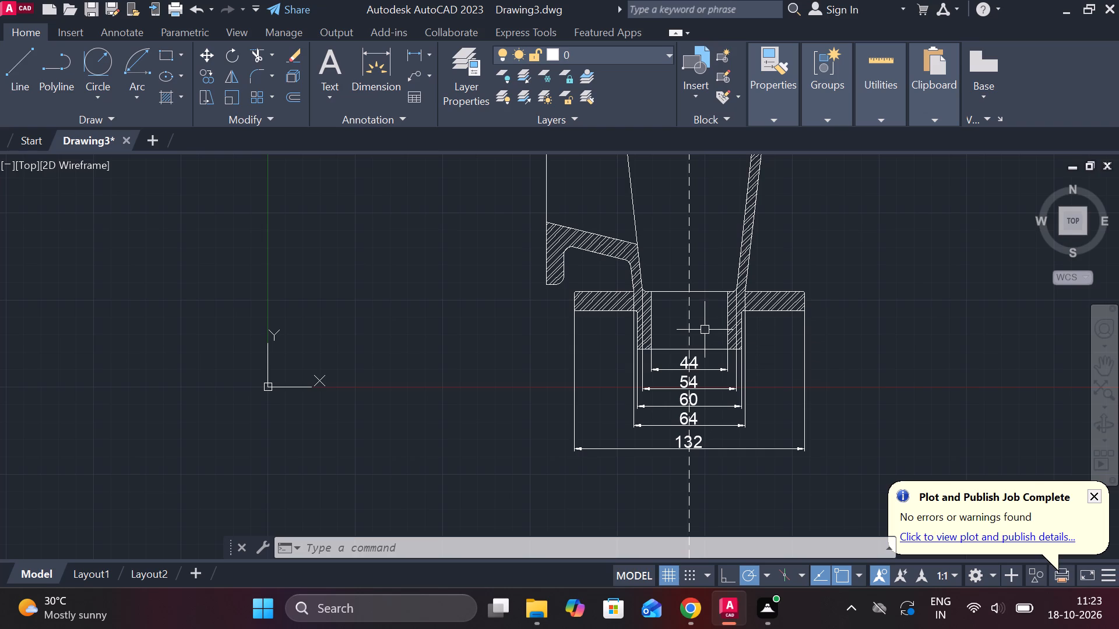
pyautogui.scroll(2, 579, 295)
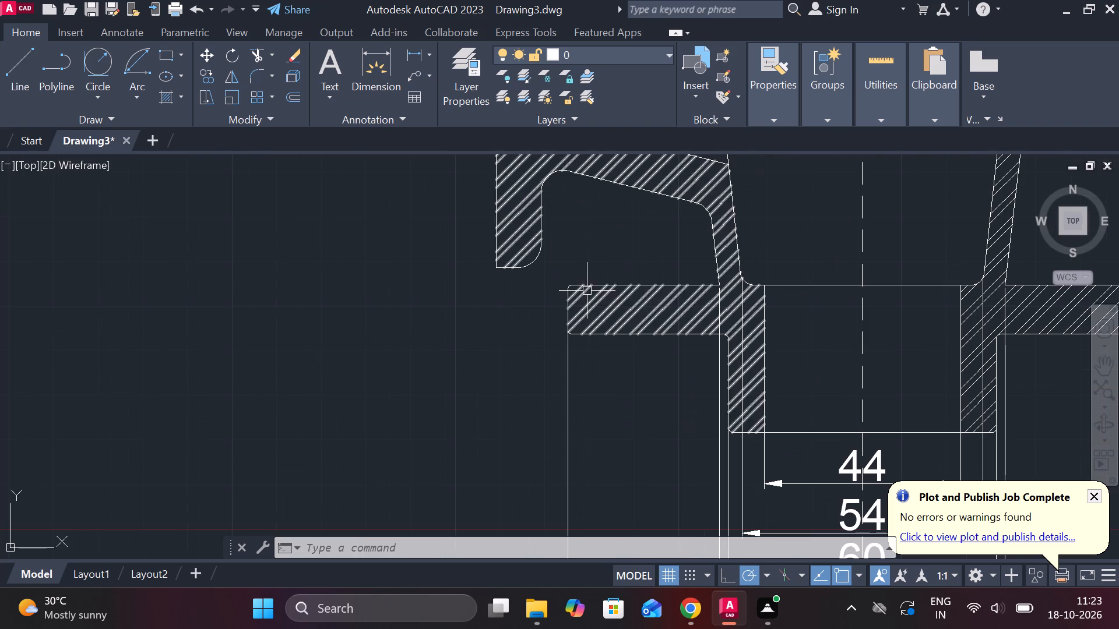
pyautogui.scroll(1, 588, 289)
pyautogui.press('space')
pyautogui.click(590, 280)
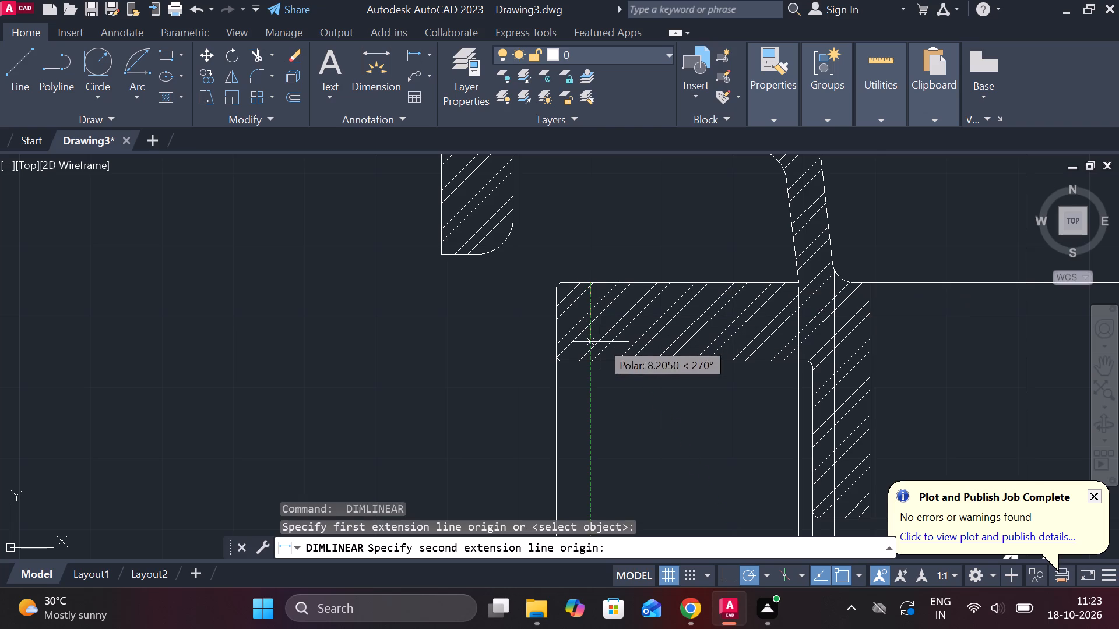
pyautogui.click(599, 354)
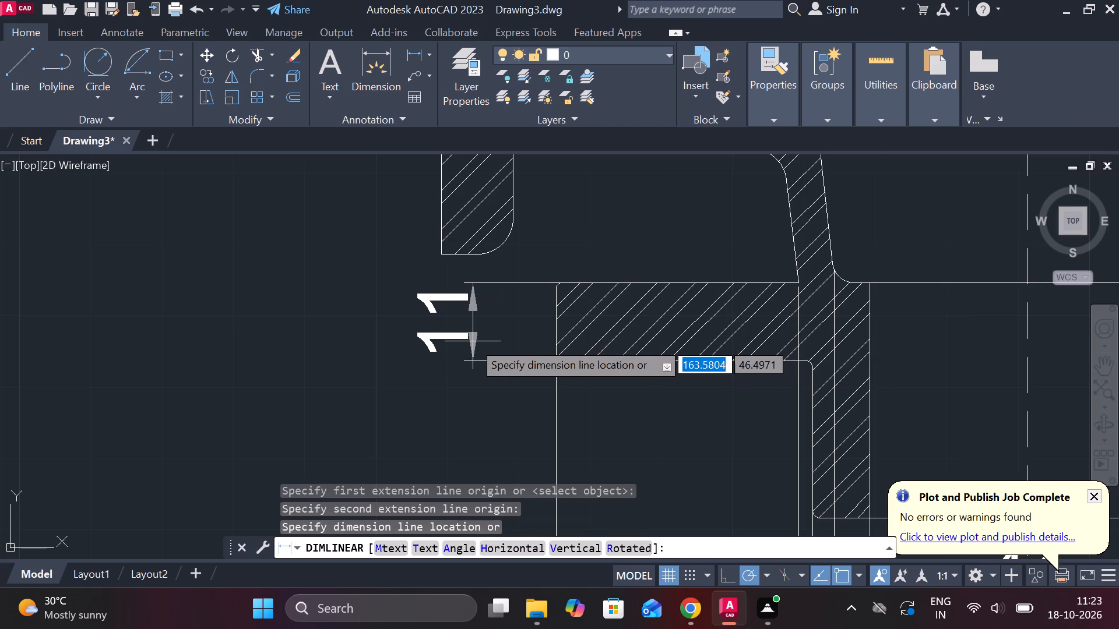
pyautogui.click(473, 341)
# Add a vertical linear dimension from the lower flange's underside to the sleeve's bottom edge, in line below the flange thickness dimension.
pyautogui.scroll(-1, 543, 349)
pyautogui.press('space')
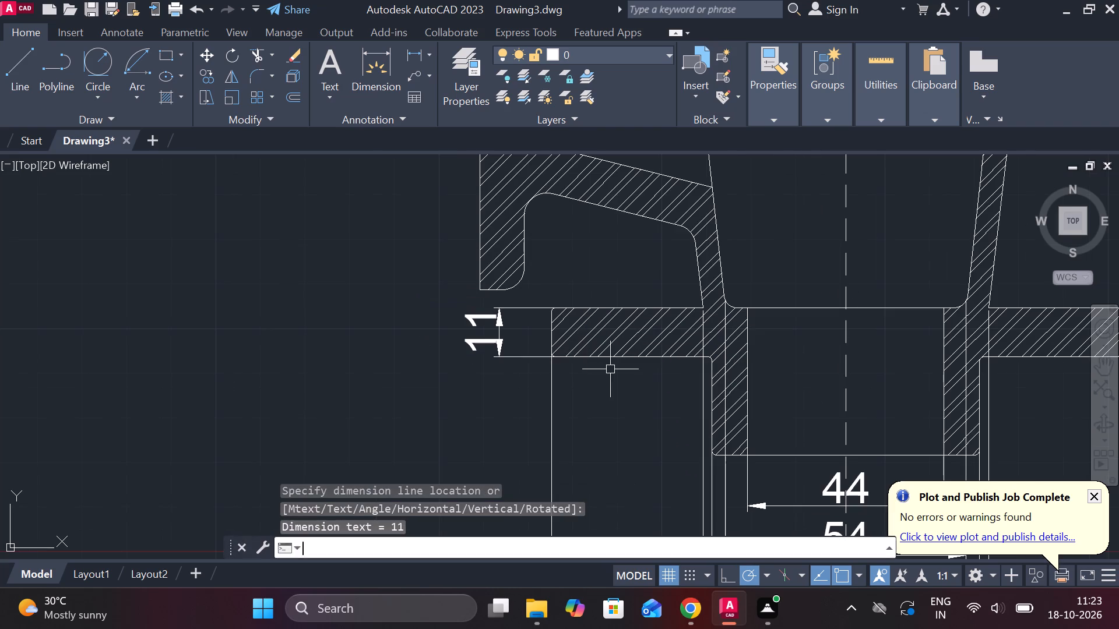
pyautogui.click(610, 363)
pyautogui.click(764, 458)
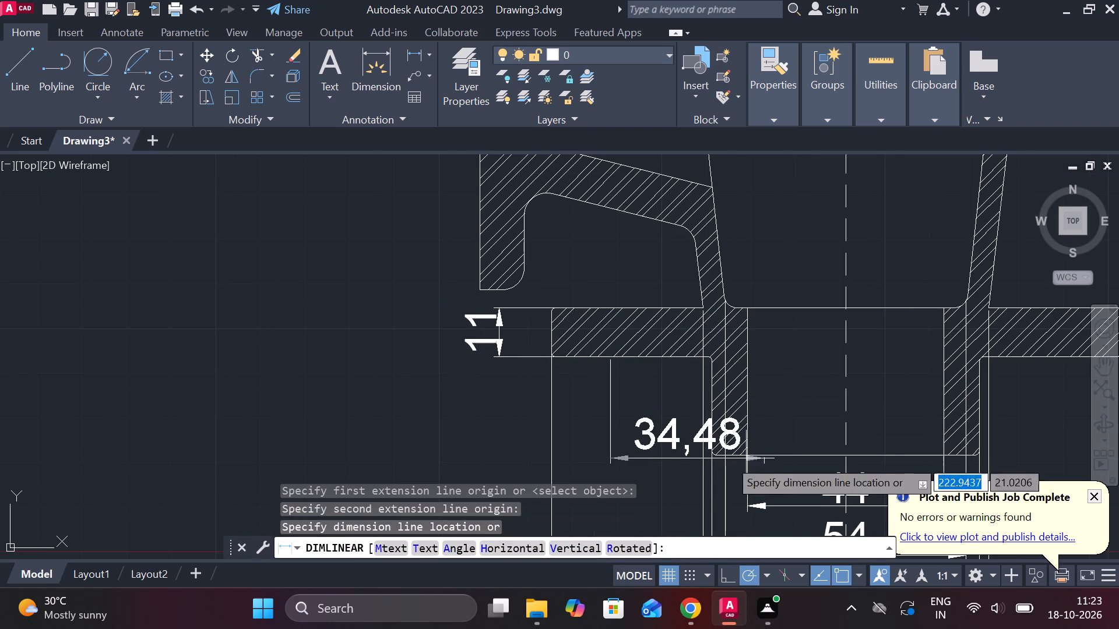
pyautogui.click(502, 359)
# Add a vertical linear dimension from the part's top edge to the start of the inner taper, placed outside the right rim.
pyautogui.scroll(-1, 523, 360)
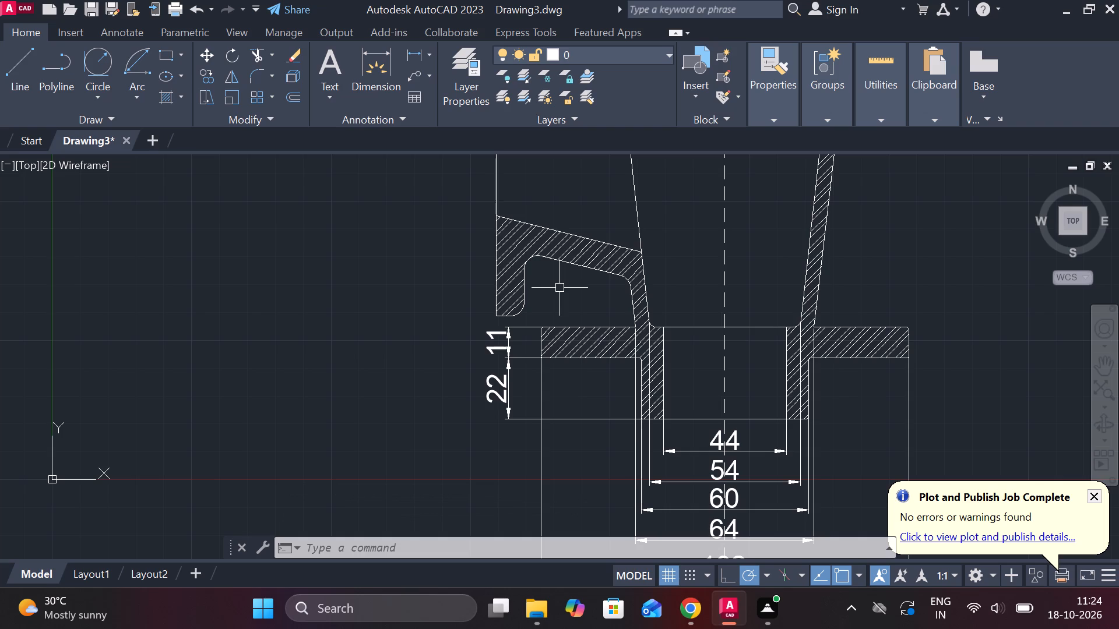
pyautogui.moveTo(565, 288); pyautogui.dragTo(498, 537, button='middle')
pyautogui.moveTo(731, 309); pyautogui.dragTo(688, 438, button='middle')
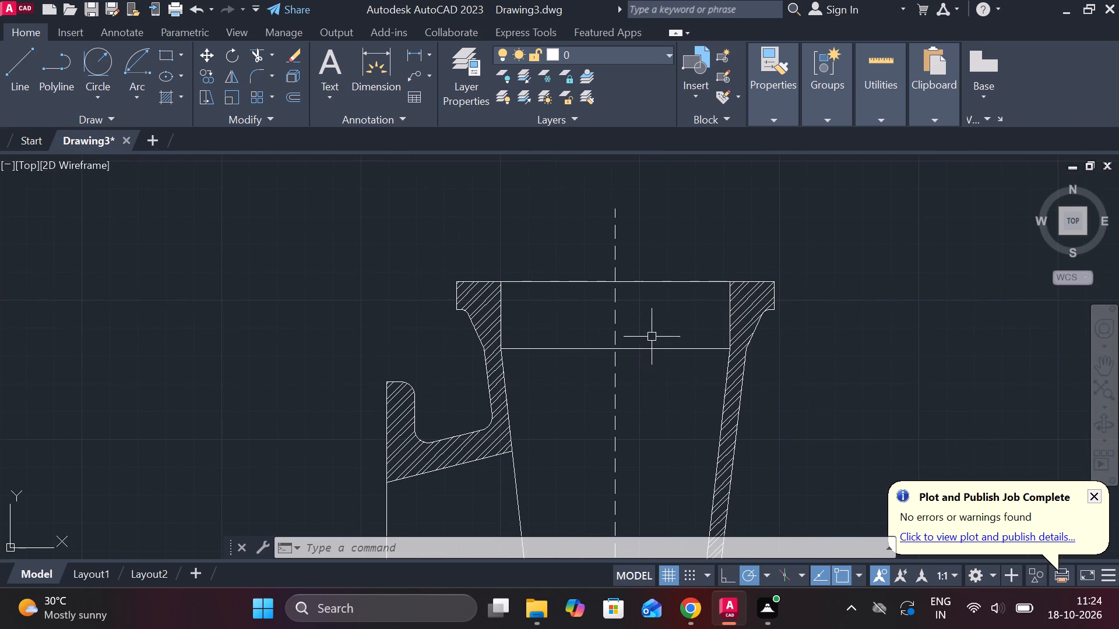
pyautogui.press('space')
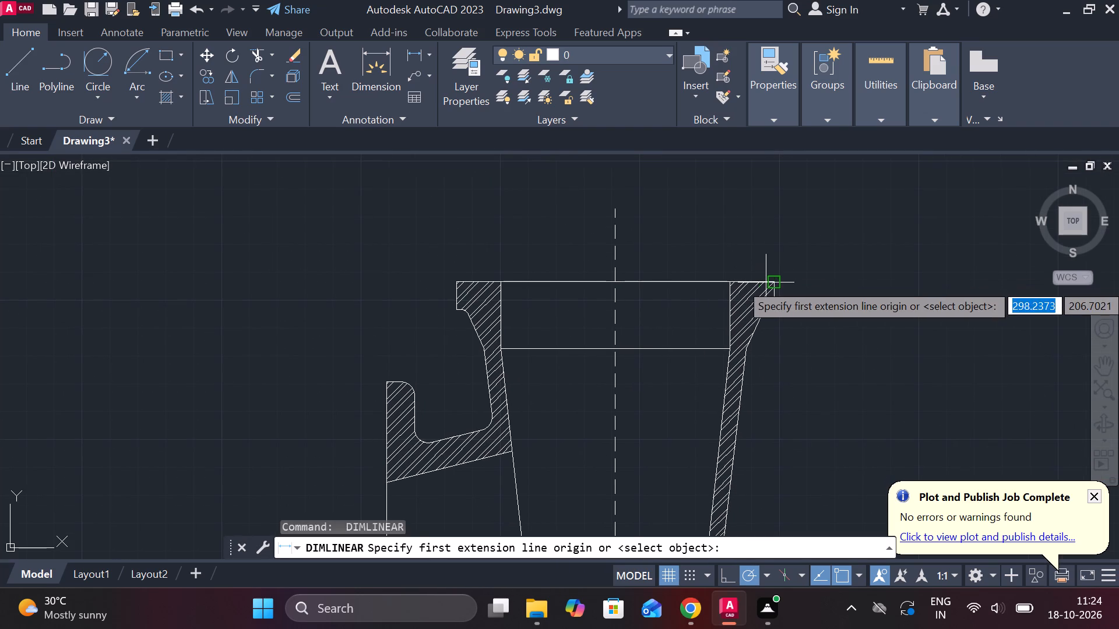
pyautogui.click(766, 282)
pyautogui.click(726, 350)
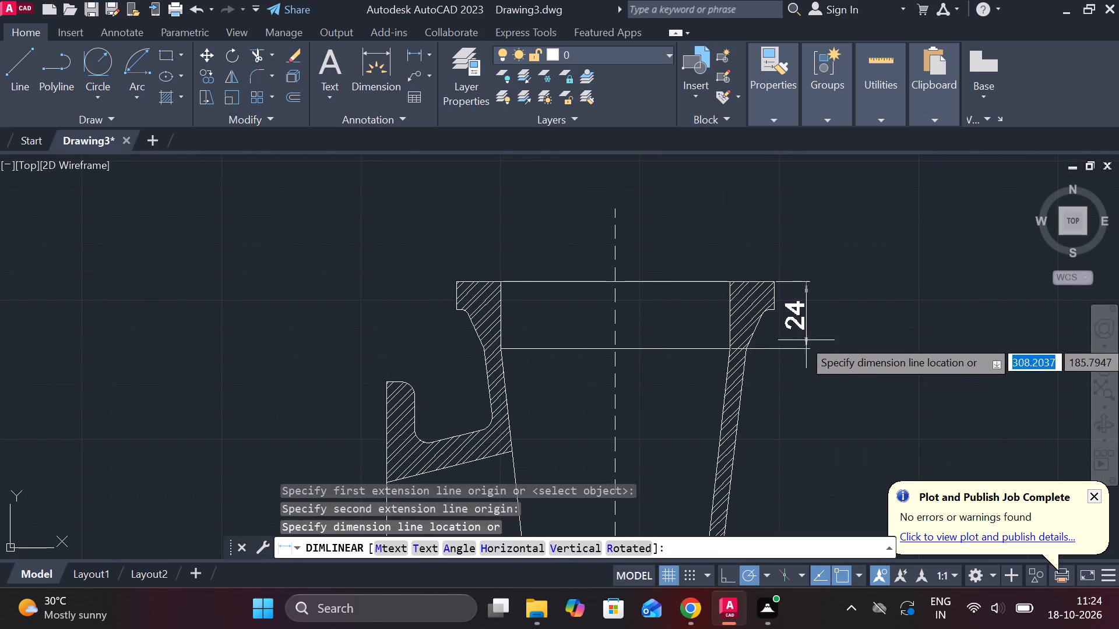
pyautogui.click(812, 324)
# Add a horizontal linear dimension between the inner walls of the top bore, placed inside the bore.
pyautogui.press('space')
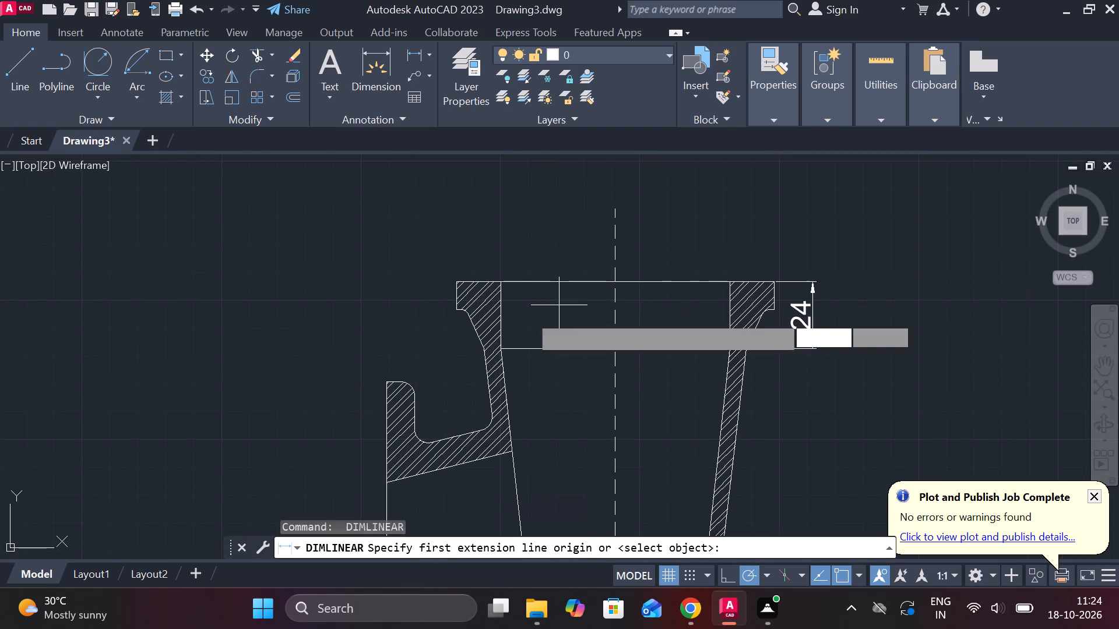
pyautogui.click(502, 305)
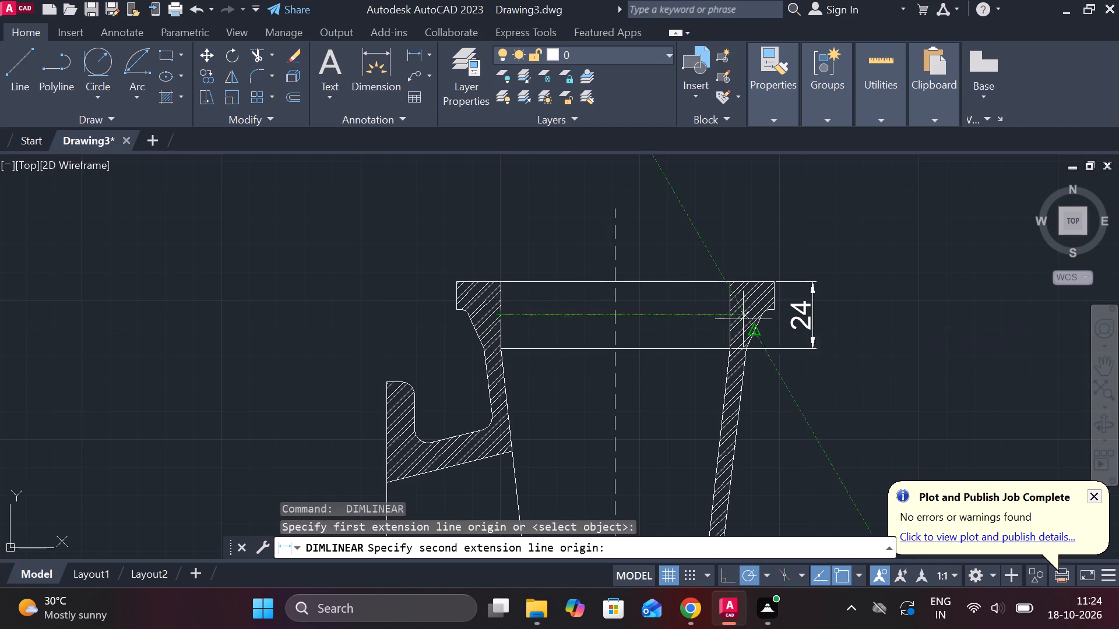
pyautogui.click(727, 318)
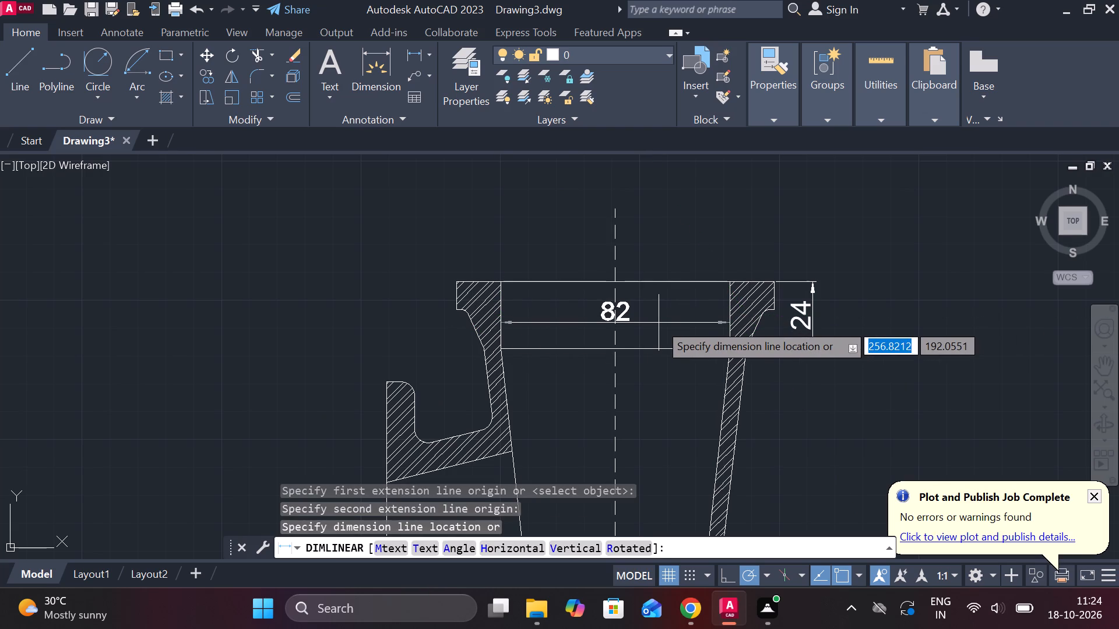
pyautogui.click(659, 323)
# Add a vertical linear dimension for the thickness of the top rim's left lip, placed outside it.
pyautogui.moveTo(685, 377); pyautogui.dragTo(697, 370, button='middle')
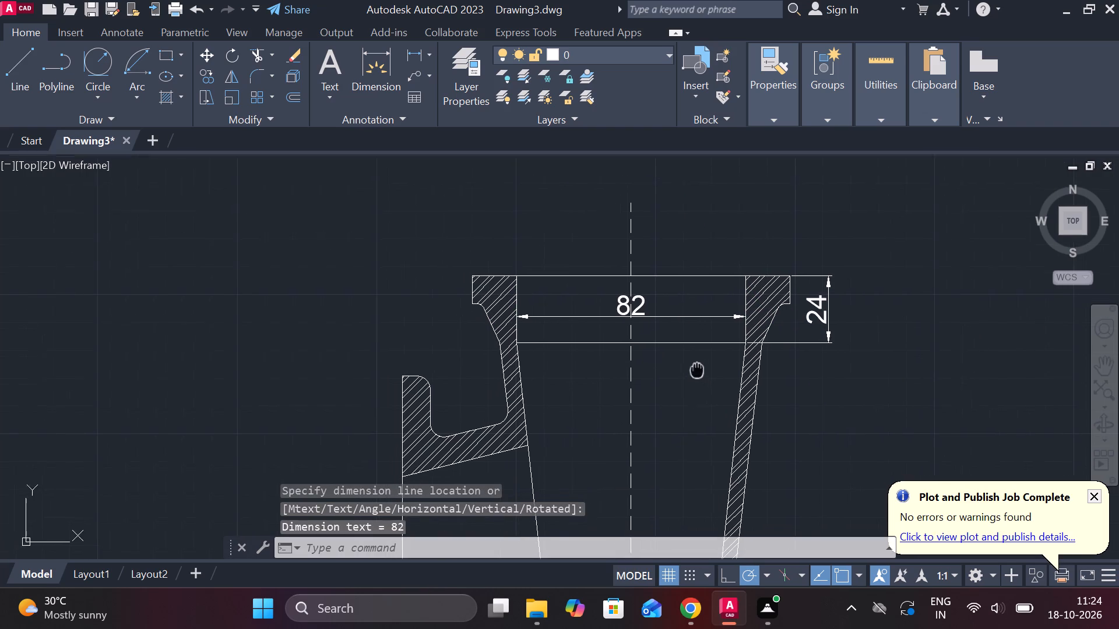
pyautogui.press('space')
pyautogui.click(461, 271)
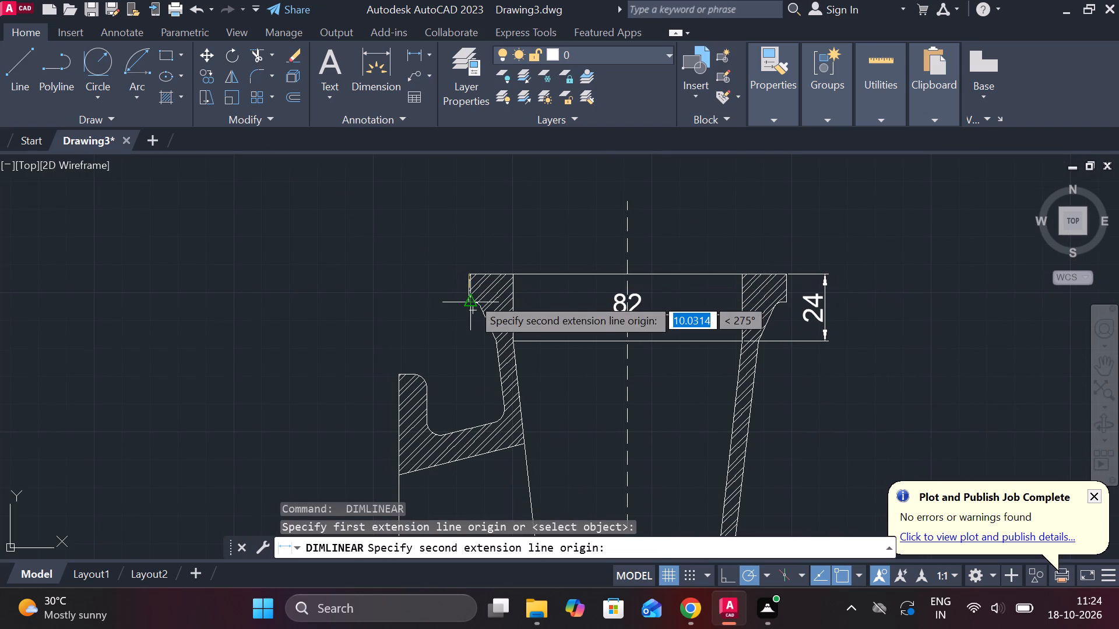
pyautogui.click(471, 297)
pyautogui.scroll(2, 431, 280)
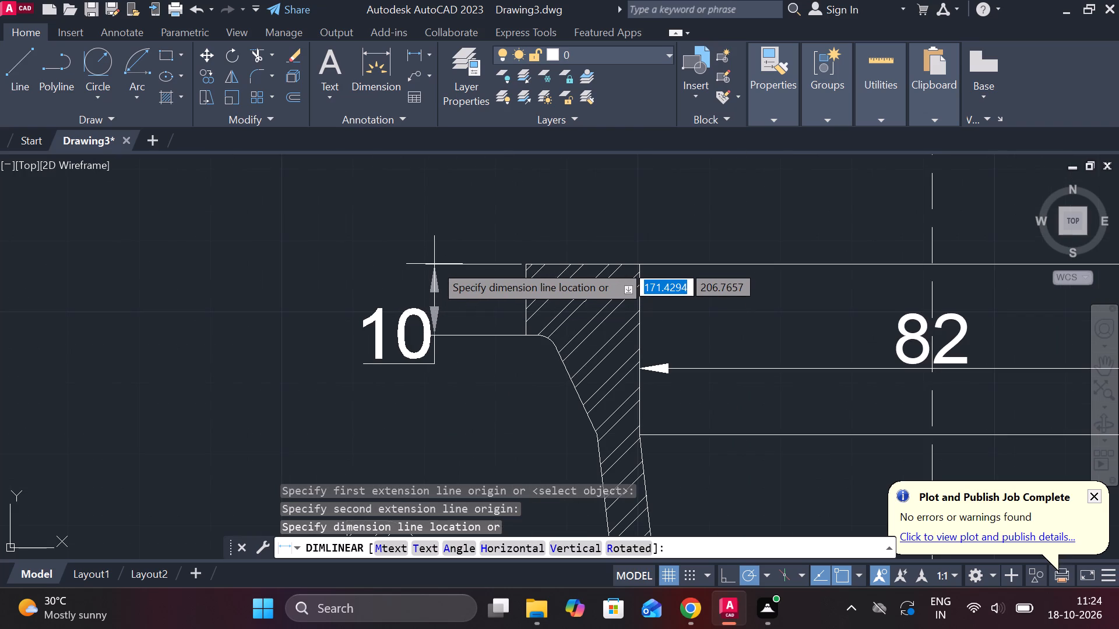
pyautogui.scroll(-1, 444, 264)
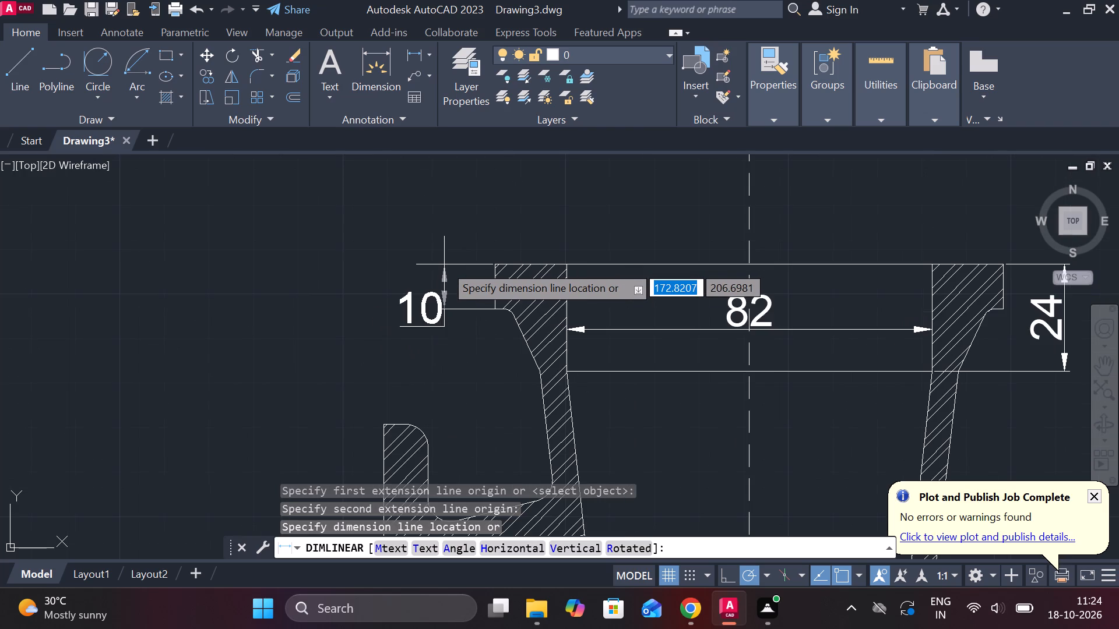
pyautogui.click(444, 264)
# Override the text of the top rim's left lip thickness dimension with 11.
pyautogui.press('Escape')
pyautogui.doubleClick(432, 302)
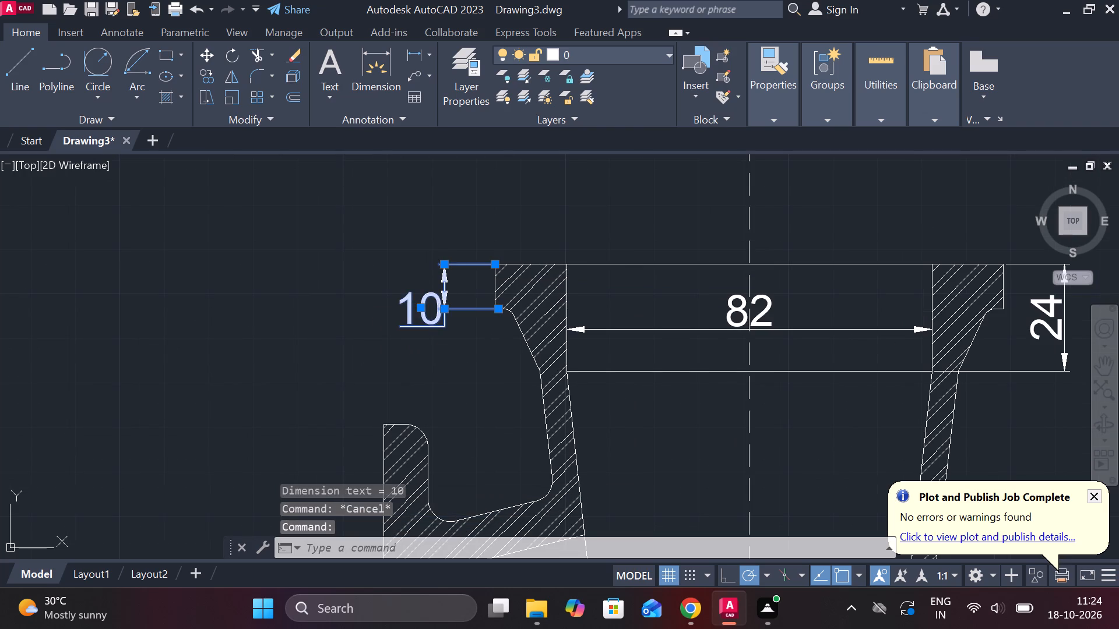
pyautogui.press('Right')
pyautogui.press('BackSpace')
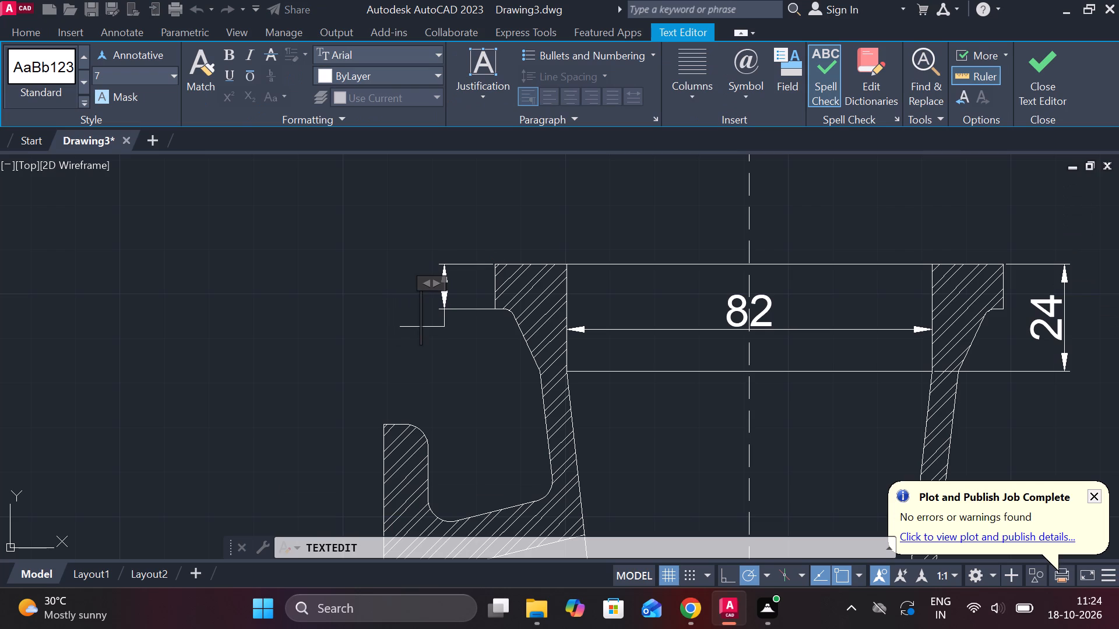
pyautogui.write('11')
pyautogui.click(1032, 67)
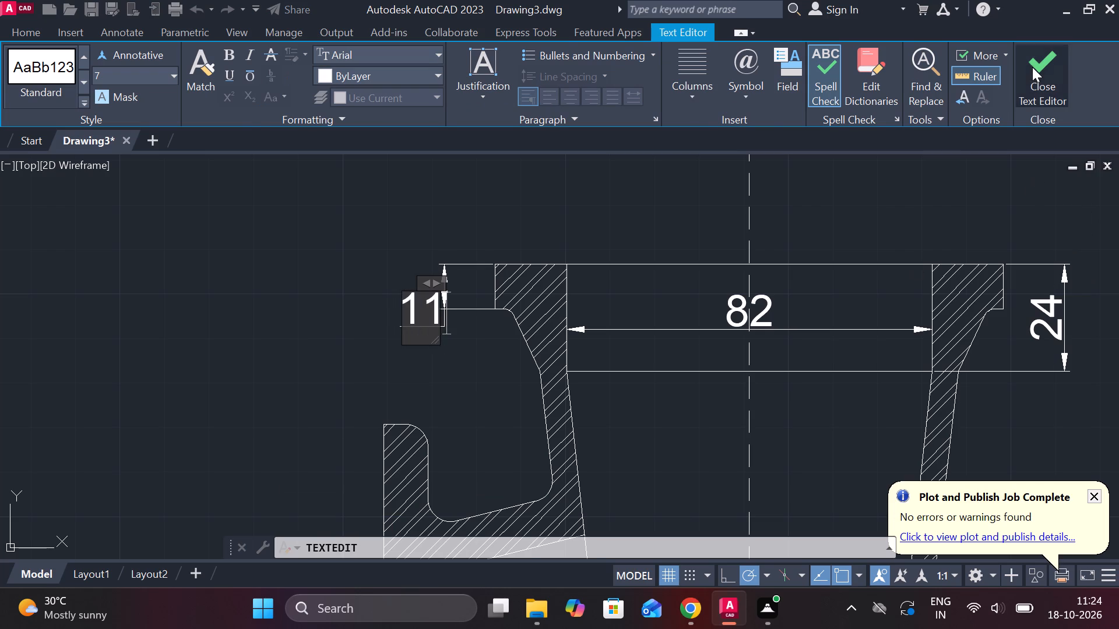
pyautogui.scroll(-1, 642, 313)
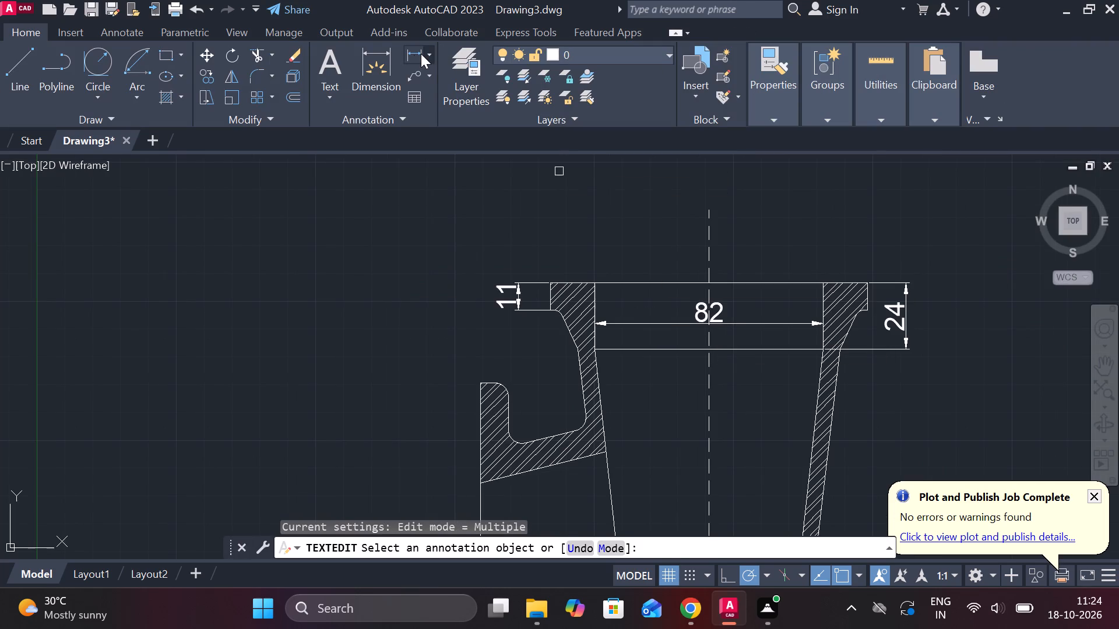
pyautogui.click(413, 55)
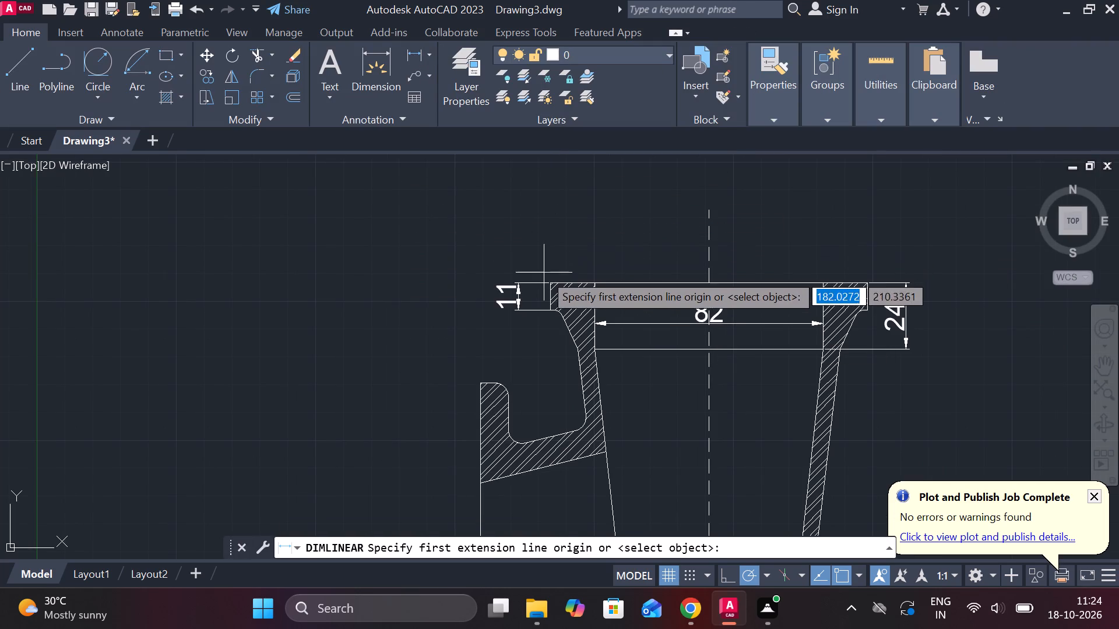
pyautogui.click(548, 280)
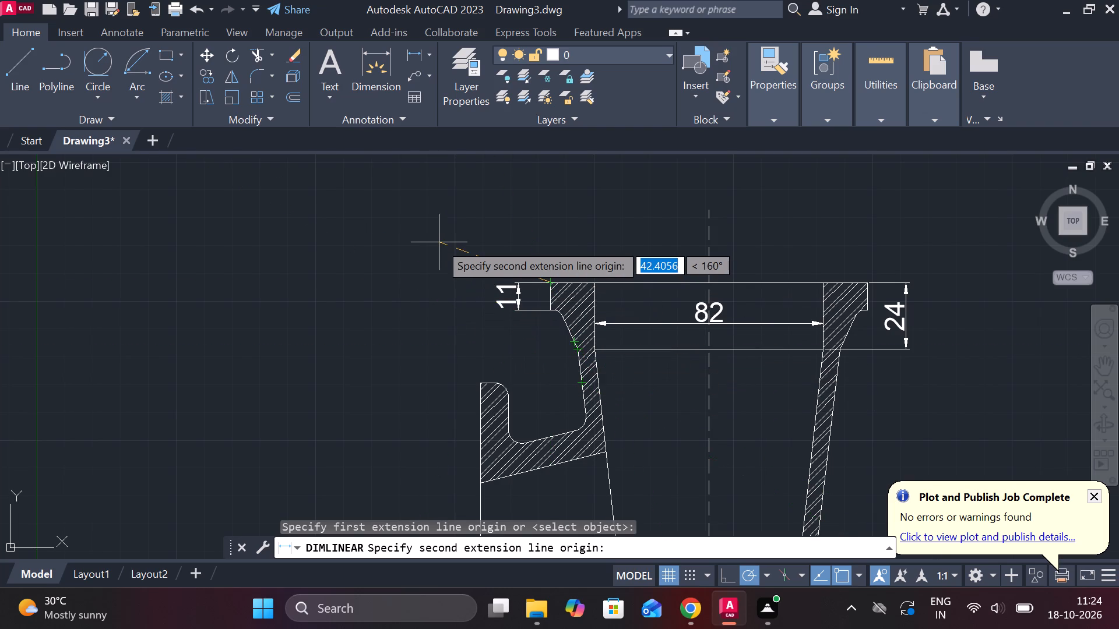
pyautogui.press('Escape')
# Offset the part's top edge line downward by 40.
pyautogui.click(650, 285)
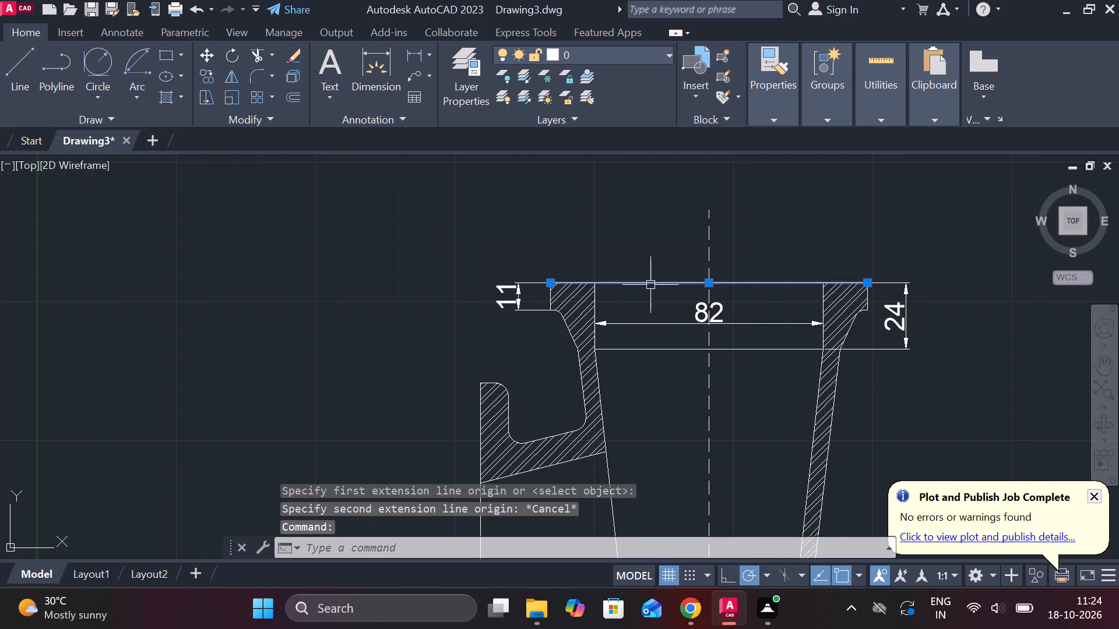
pyautogui.press('o')
pyautogui.press('Return')
pyautogui.press('Return')
pyautogui.write('40')
pyautogui.press('Return')
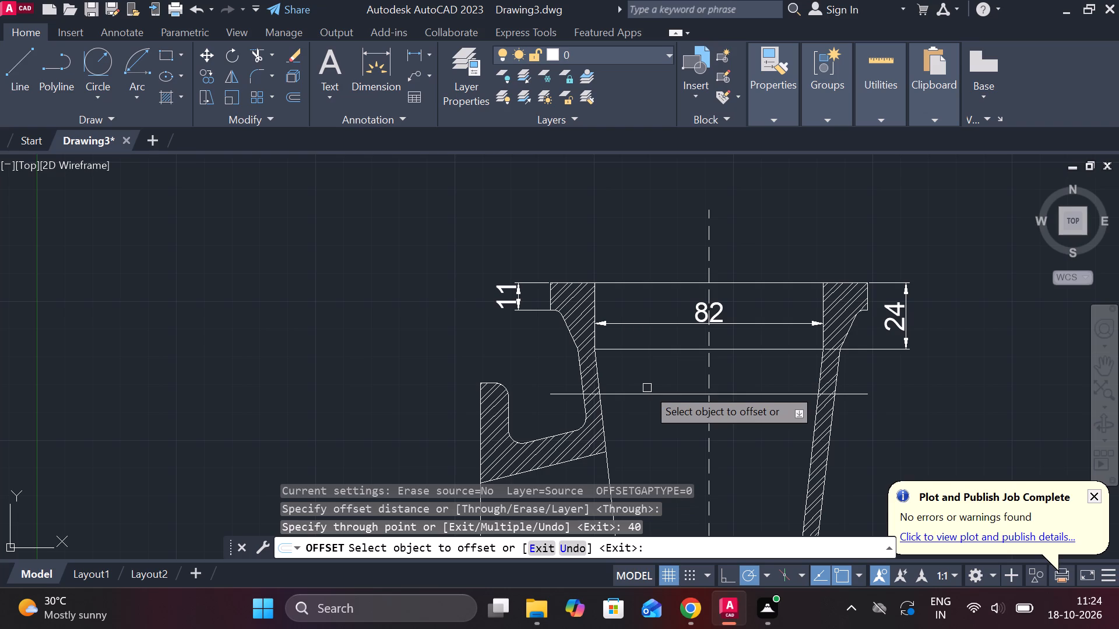
pyautogui.scroll(1, 634, 380)
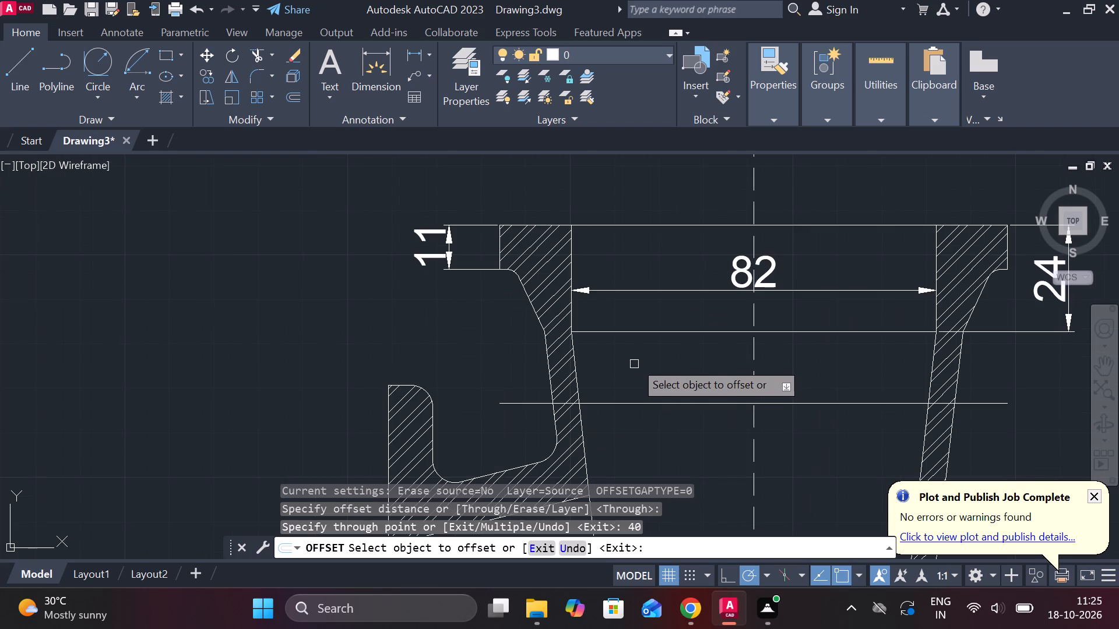
pyautogui.press('Escape')
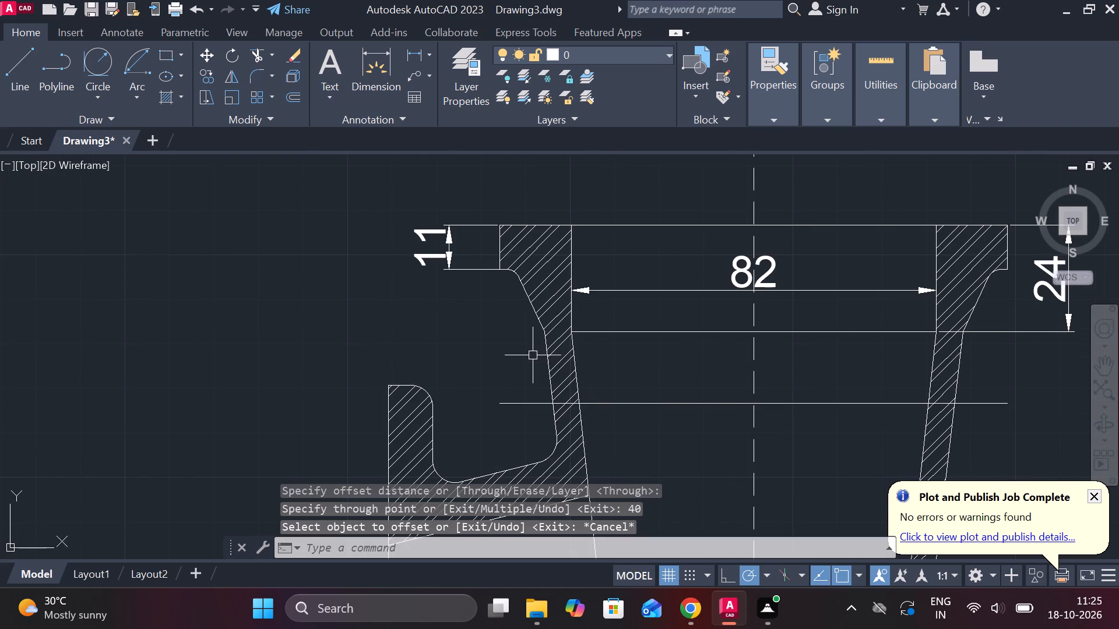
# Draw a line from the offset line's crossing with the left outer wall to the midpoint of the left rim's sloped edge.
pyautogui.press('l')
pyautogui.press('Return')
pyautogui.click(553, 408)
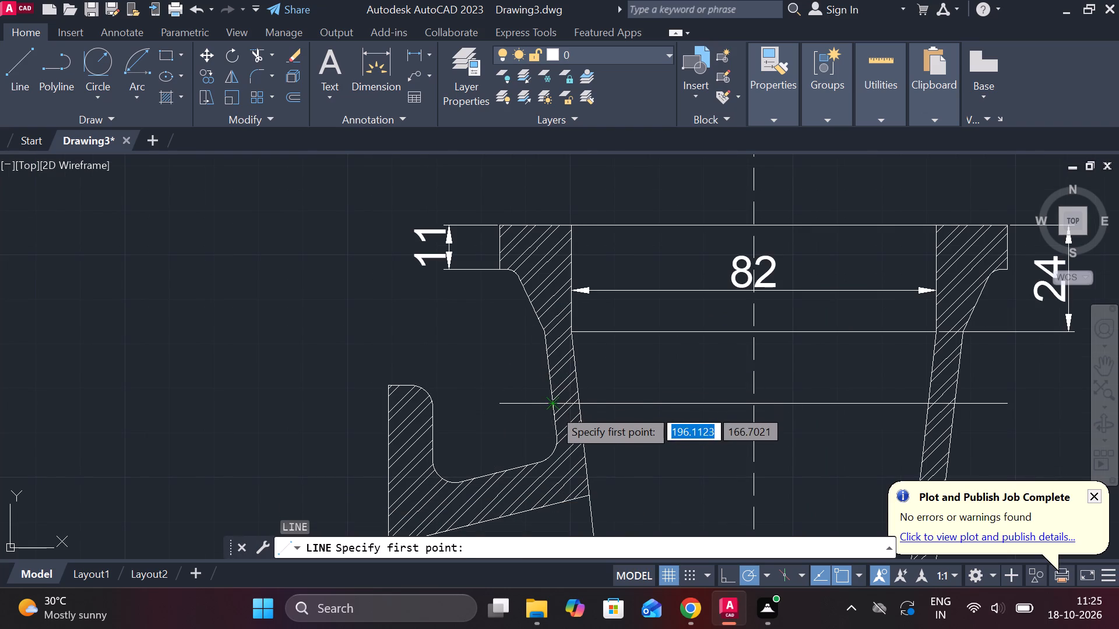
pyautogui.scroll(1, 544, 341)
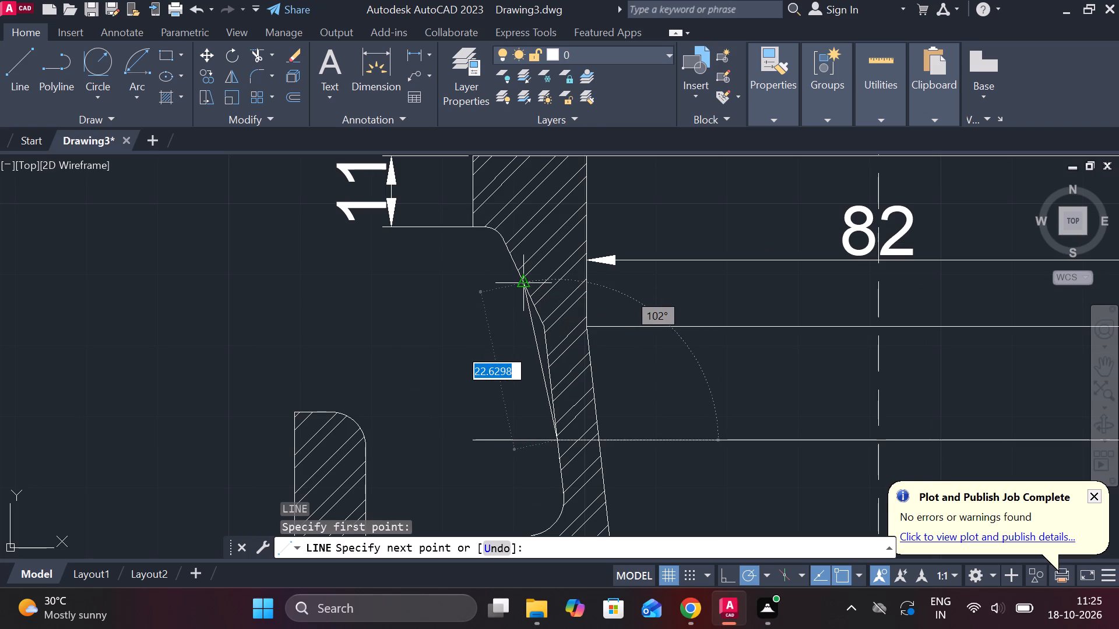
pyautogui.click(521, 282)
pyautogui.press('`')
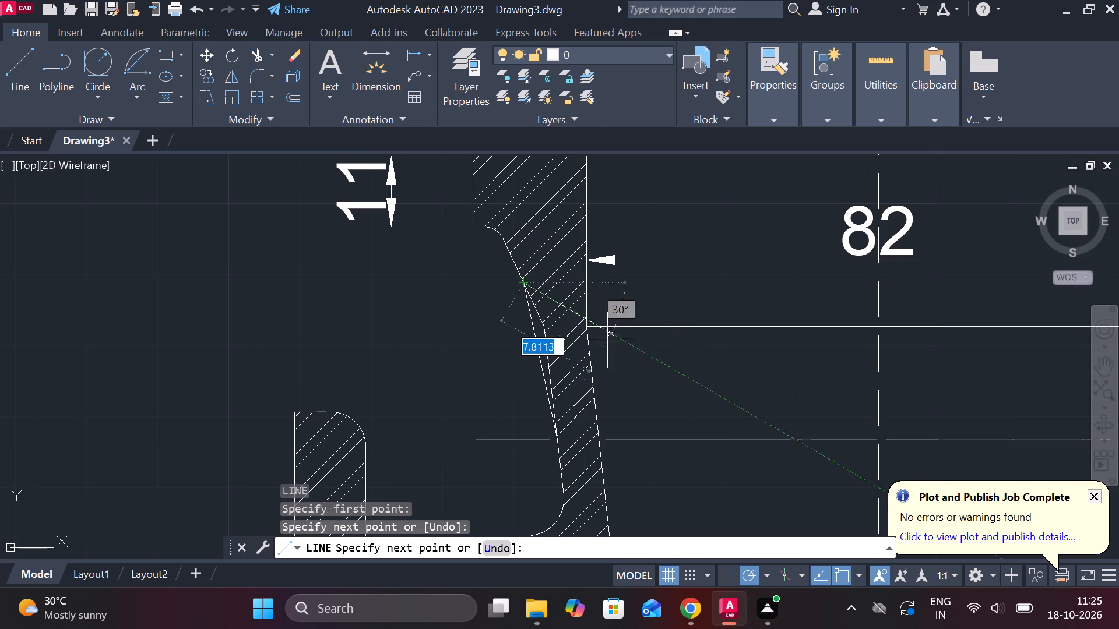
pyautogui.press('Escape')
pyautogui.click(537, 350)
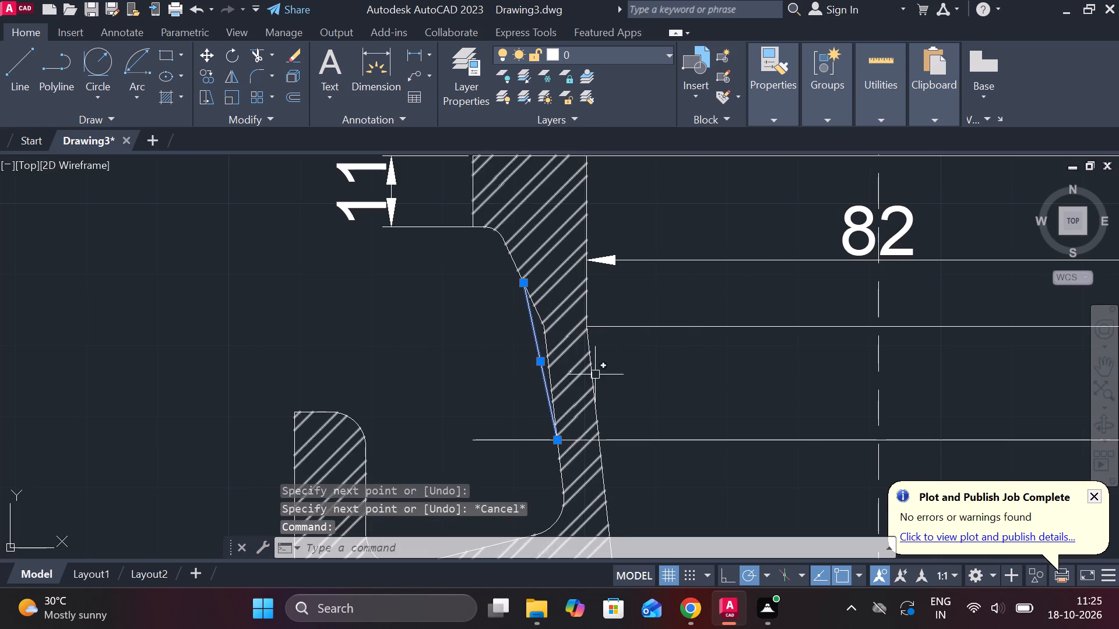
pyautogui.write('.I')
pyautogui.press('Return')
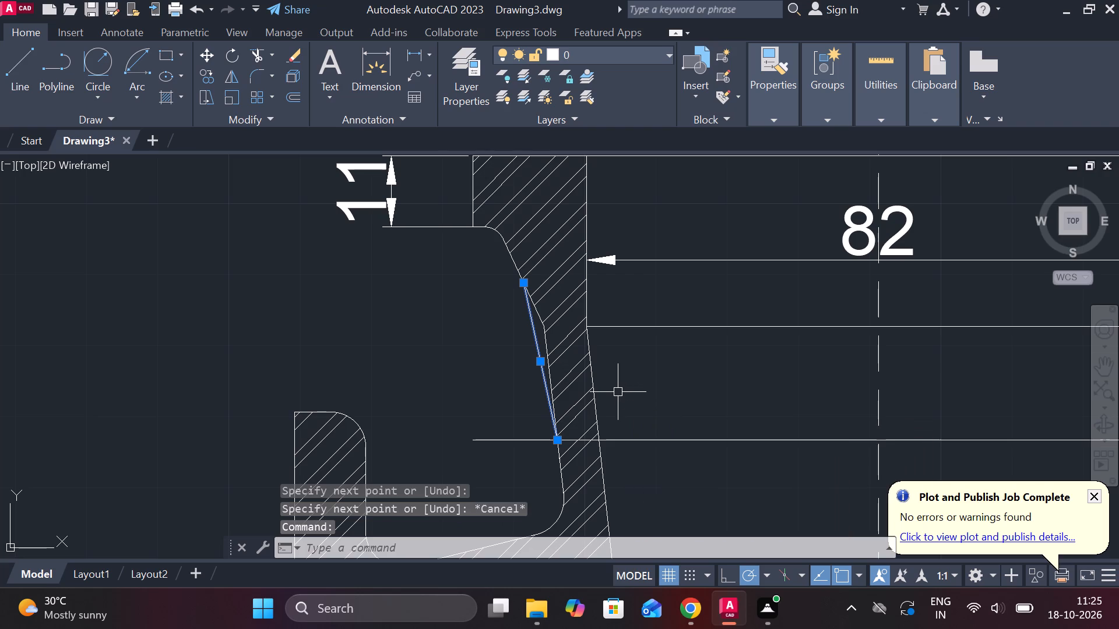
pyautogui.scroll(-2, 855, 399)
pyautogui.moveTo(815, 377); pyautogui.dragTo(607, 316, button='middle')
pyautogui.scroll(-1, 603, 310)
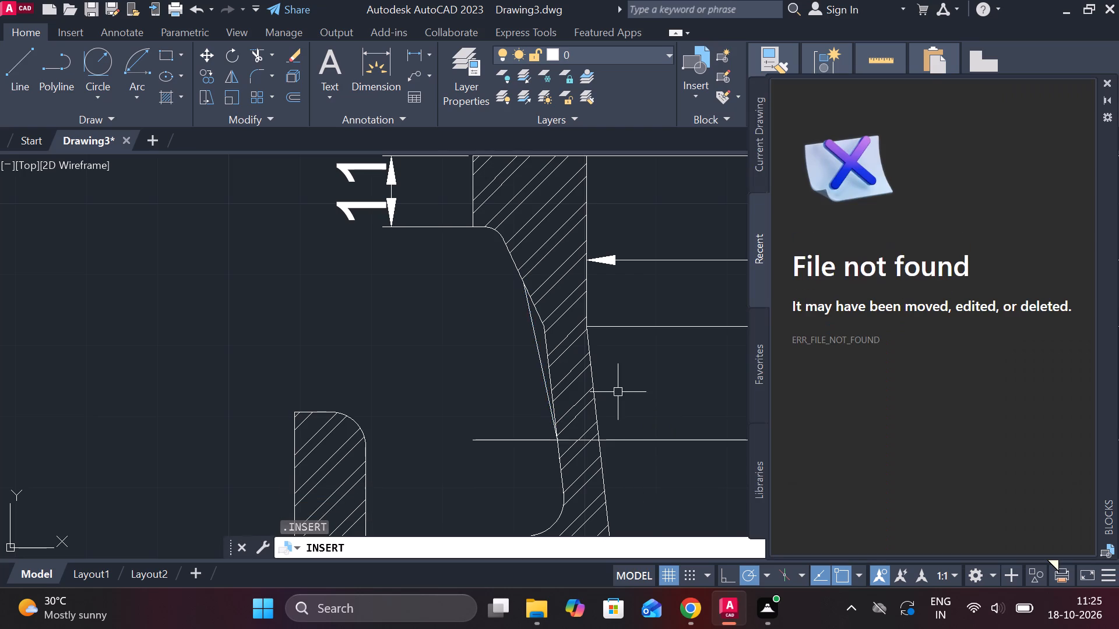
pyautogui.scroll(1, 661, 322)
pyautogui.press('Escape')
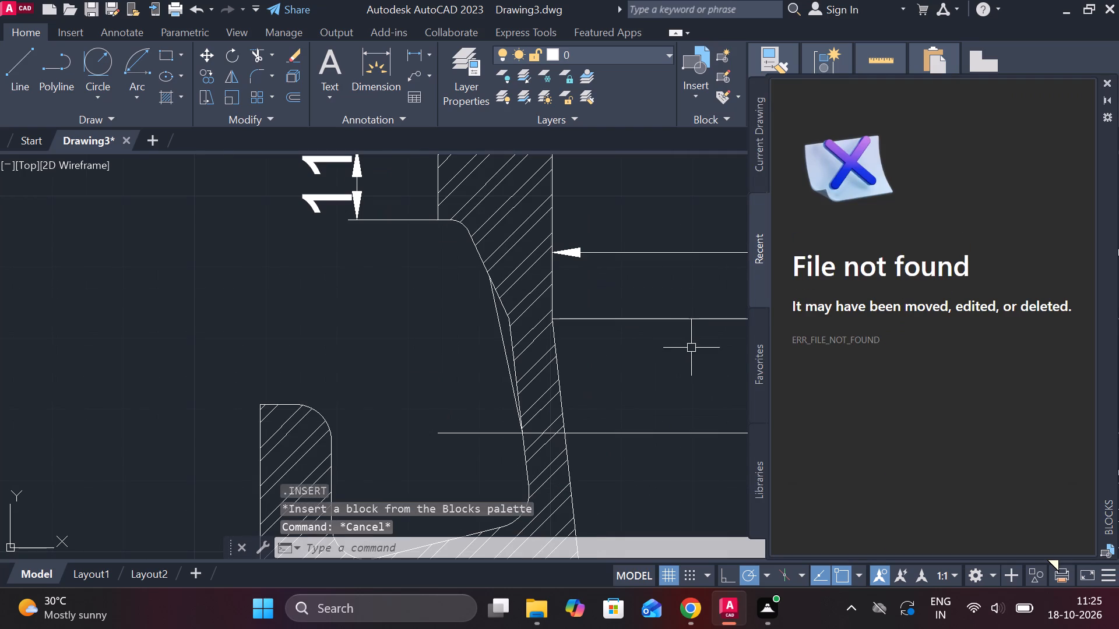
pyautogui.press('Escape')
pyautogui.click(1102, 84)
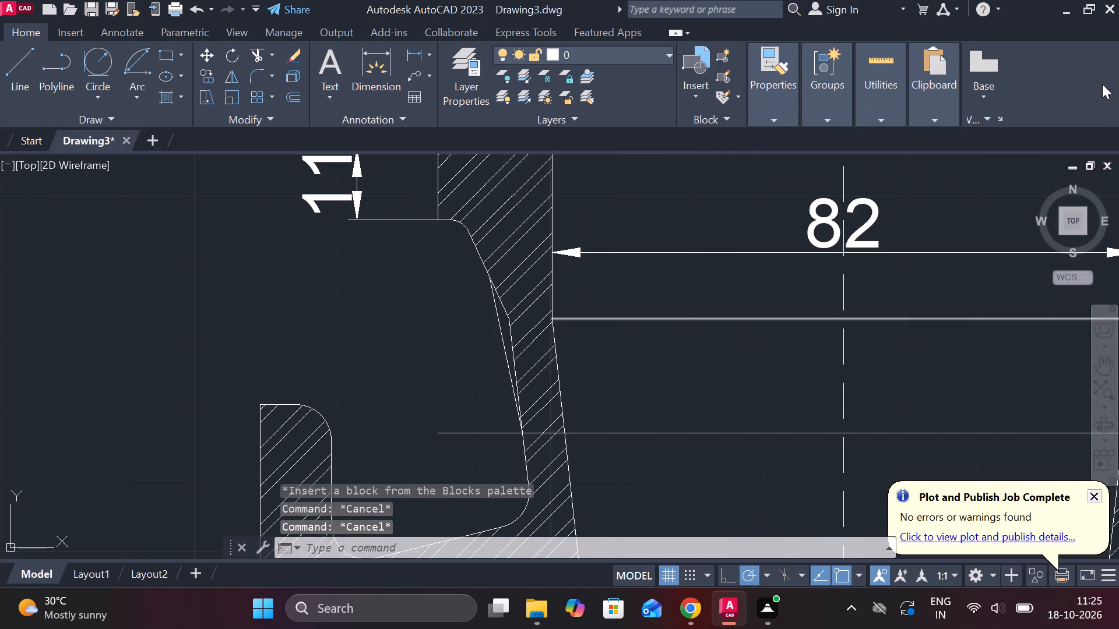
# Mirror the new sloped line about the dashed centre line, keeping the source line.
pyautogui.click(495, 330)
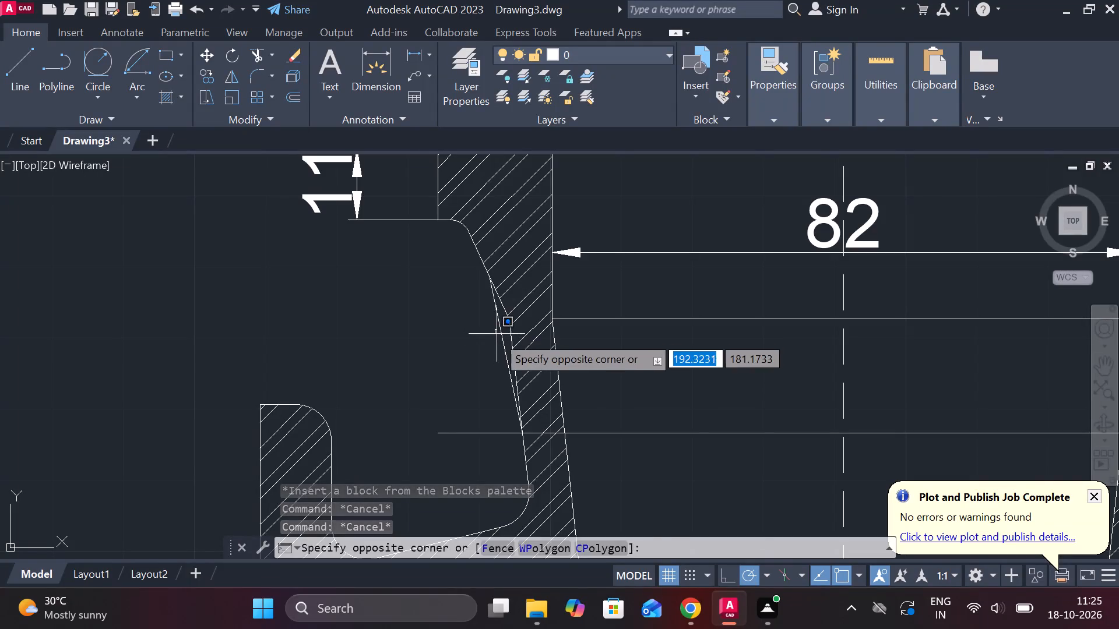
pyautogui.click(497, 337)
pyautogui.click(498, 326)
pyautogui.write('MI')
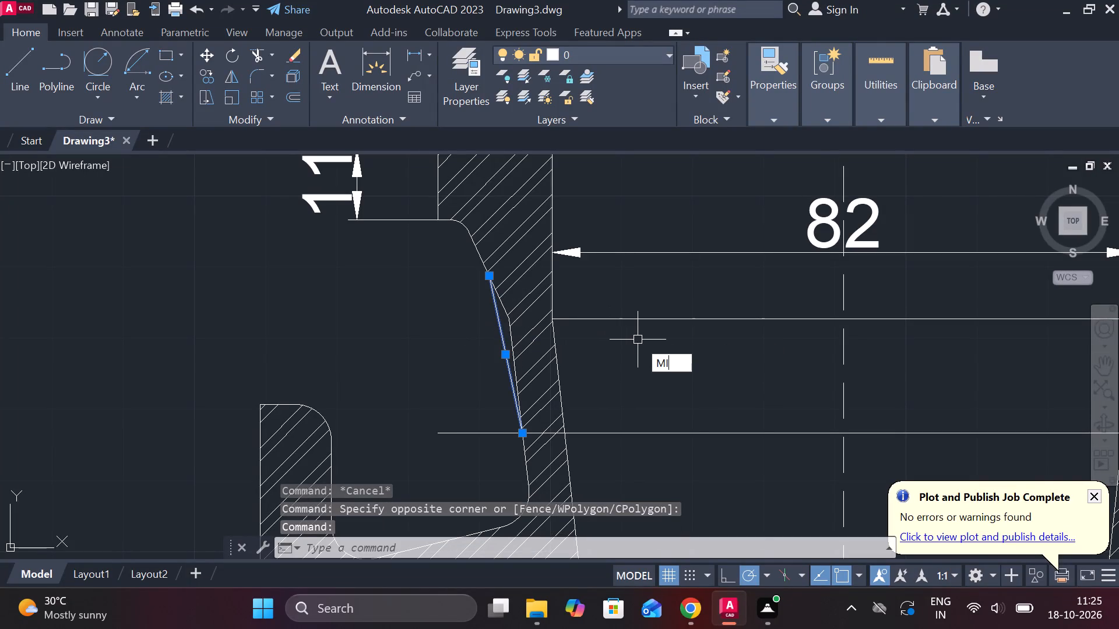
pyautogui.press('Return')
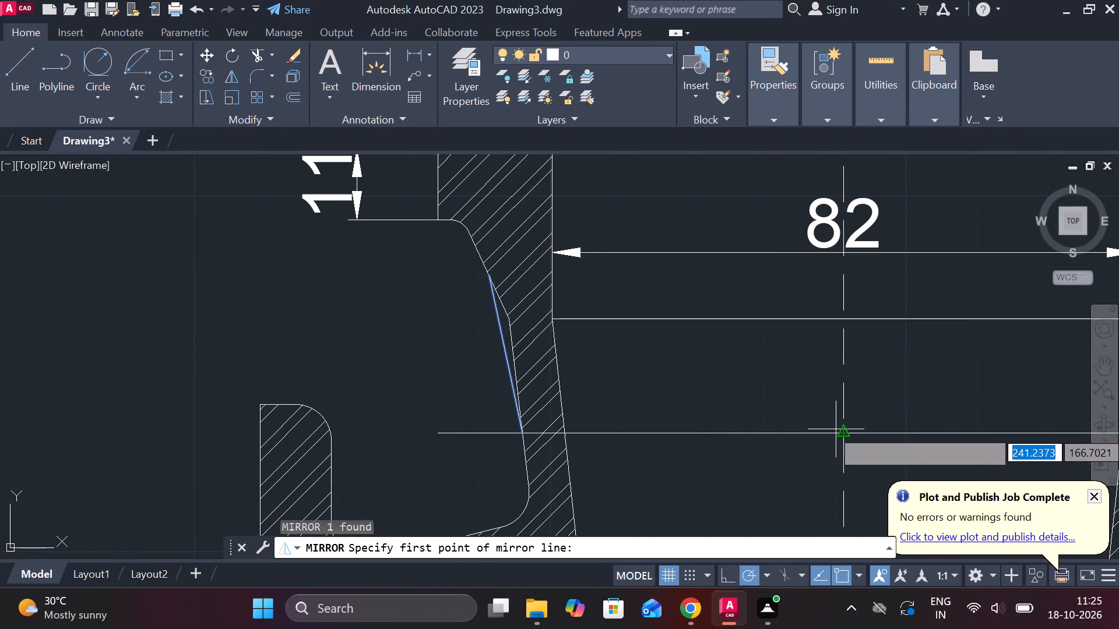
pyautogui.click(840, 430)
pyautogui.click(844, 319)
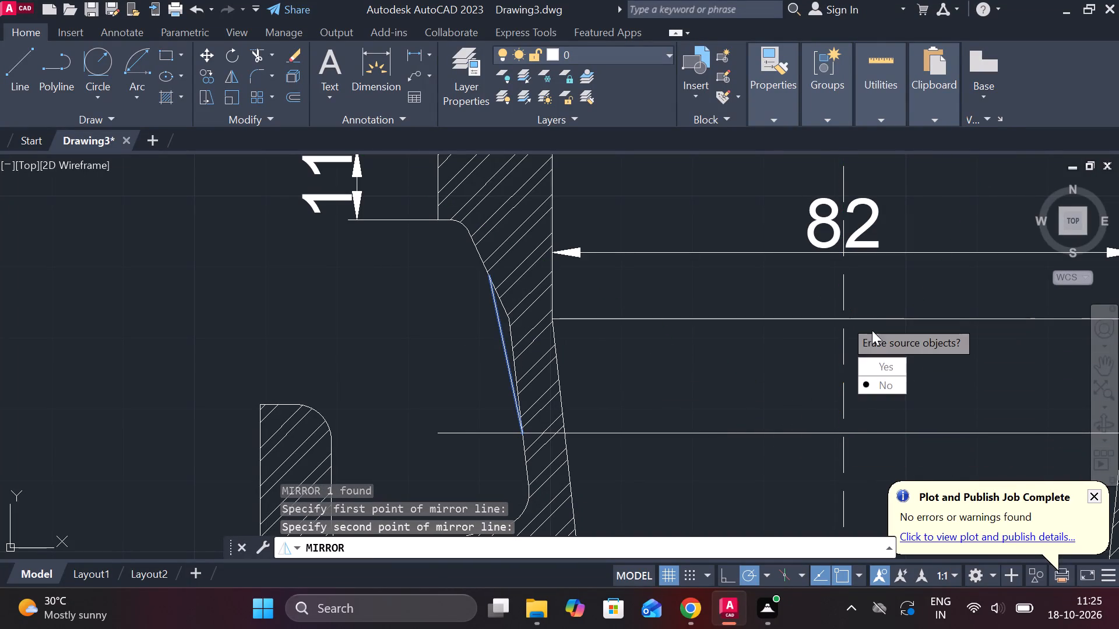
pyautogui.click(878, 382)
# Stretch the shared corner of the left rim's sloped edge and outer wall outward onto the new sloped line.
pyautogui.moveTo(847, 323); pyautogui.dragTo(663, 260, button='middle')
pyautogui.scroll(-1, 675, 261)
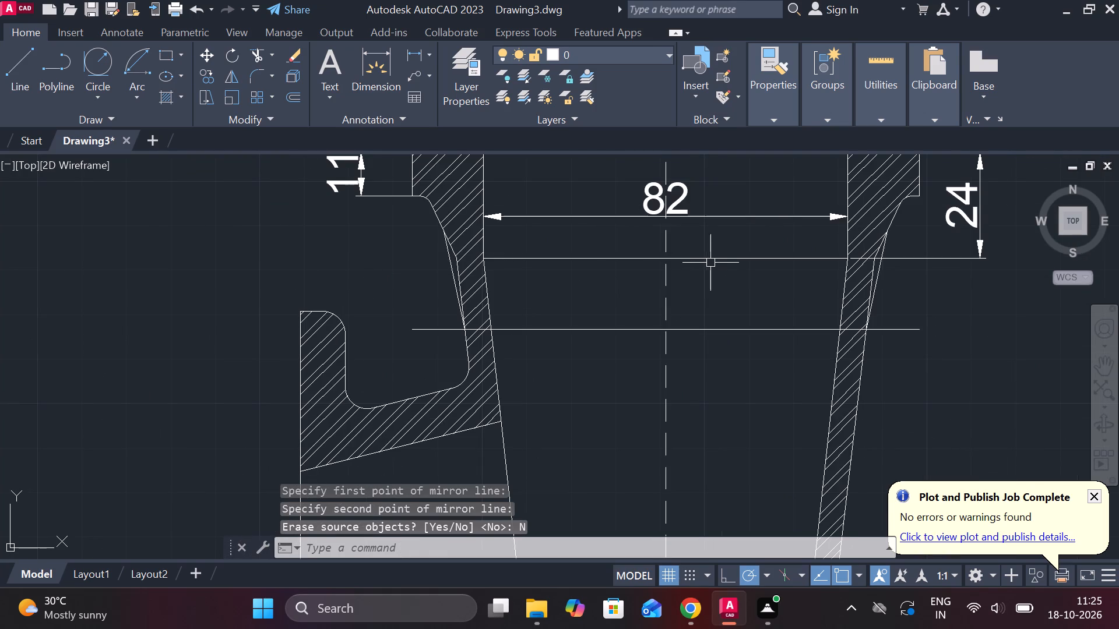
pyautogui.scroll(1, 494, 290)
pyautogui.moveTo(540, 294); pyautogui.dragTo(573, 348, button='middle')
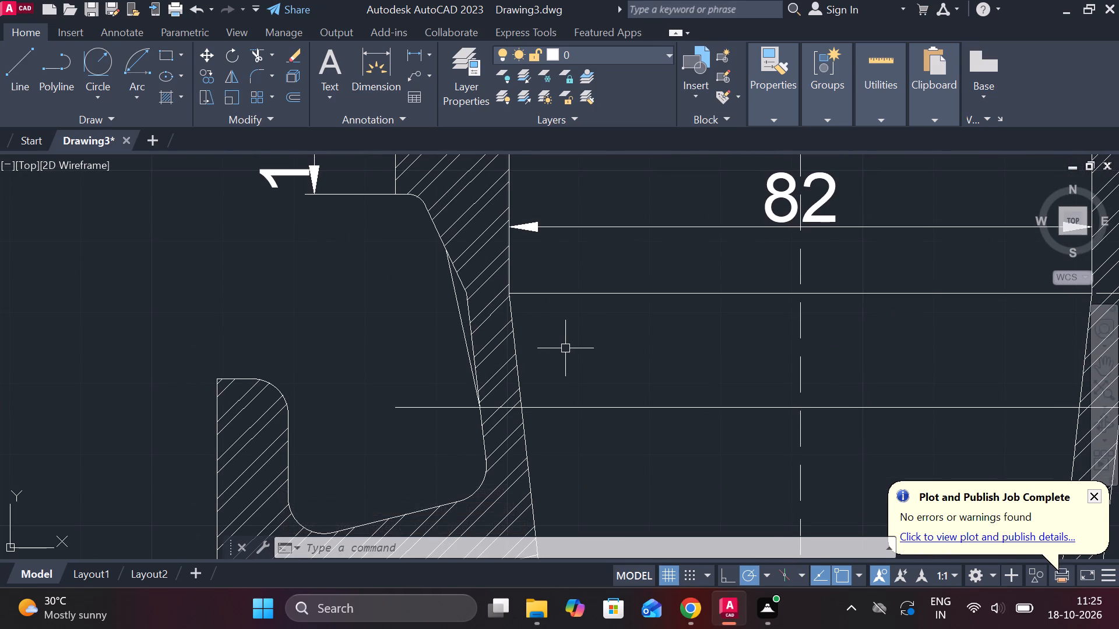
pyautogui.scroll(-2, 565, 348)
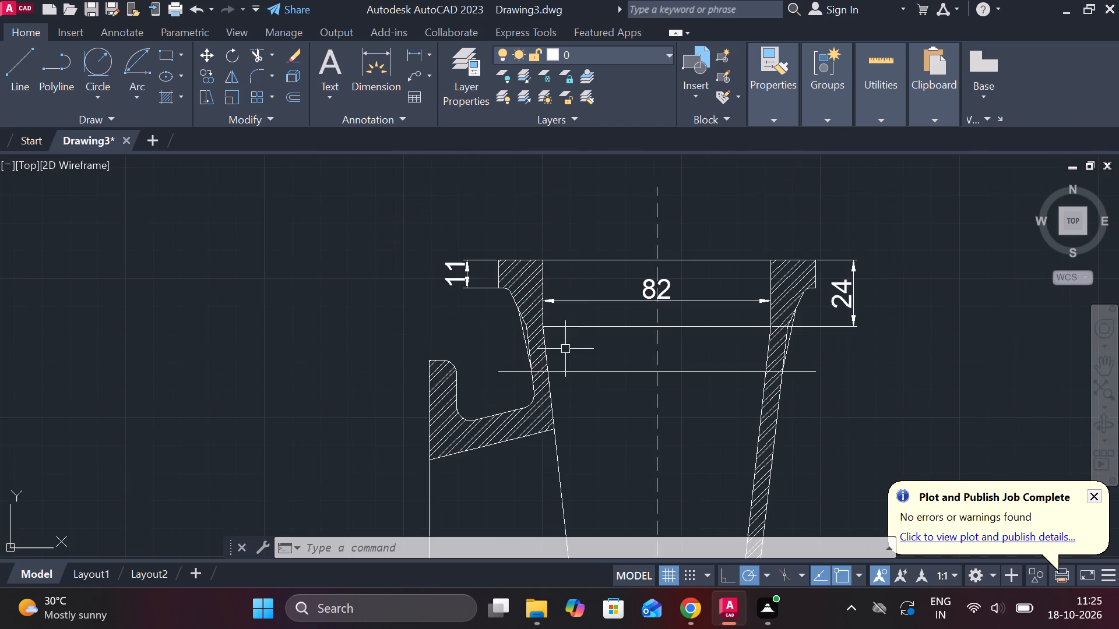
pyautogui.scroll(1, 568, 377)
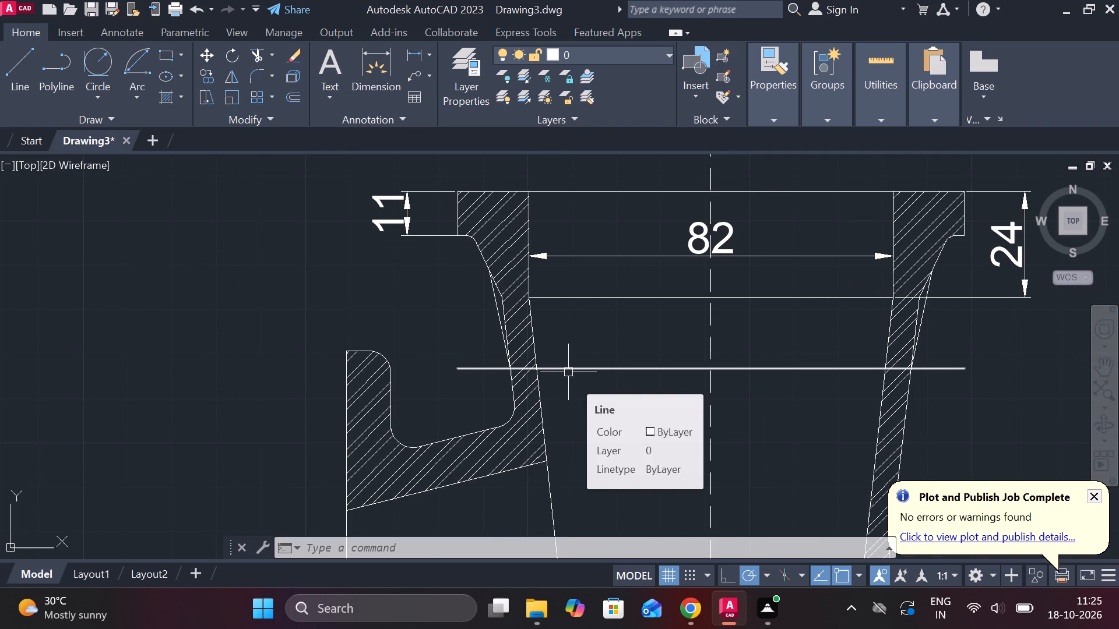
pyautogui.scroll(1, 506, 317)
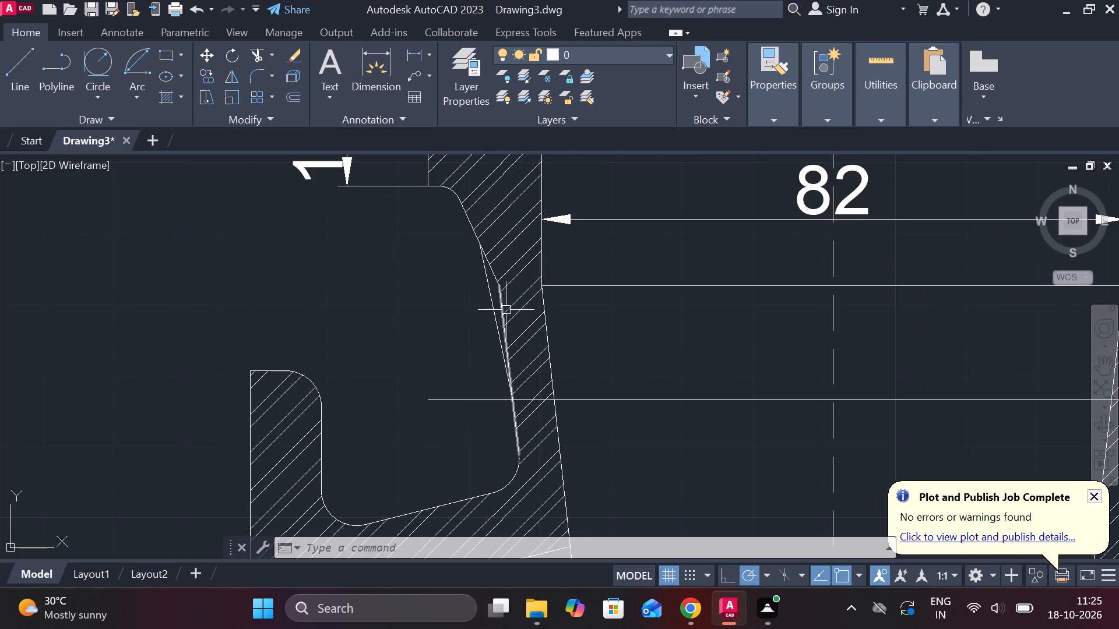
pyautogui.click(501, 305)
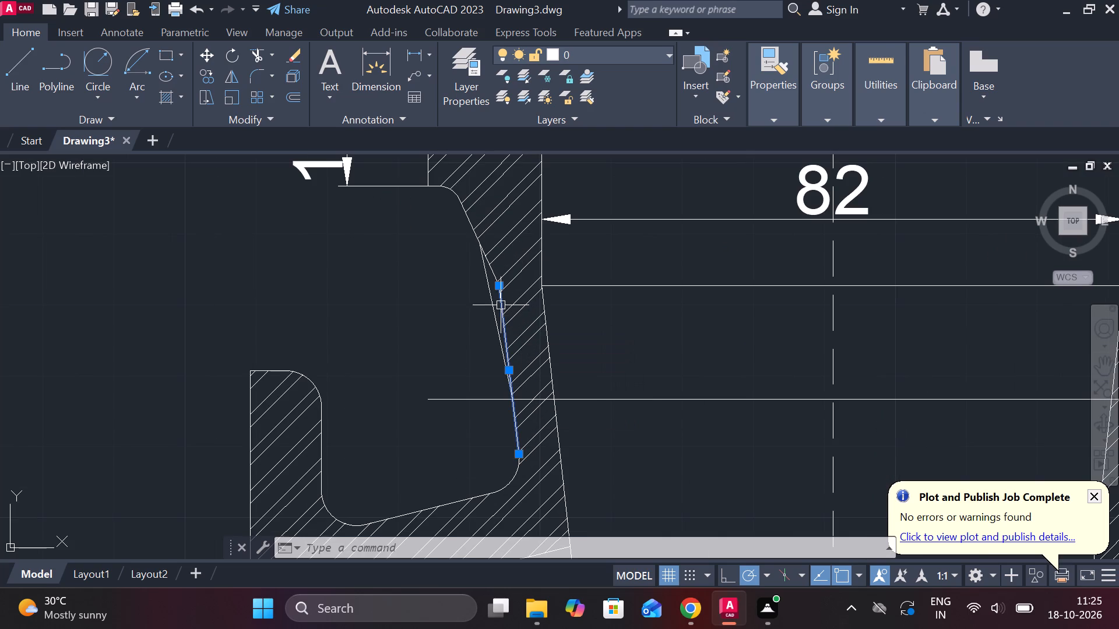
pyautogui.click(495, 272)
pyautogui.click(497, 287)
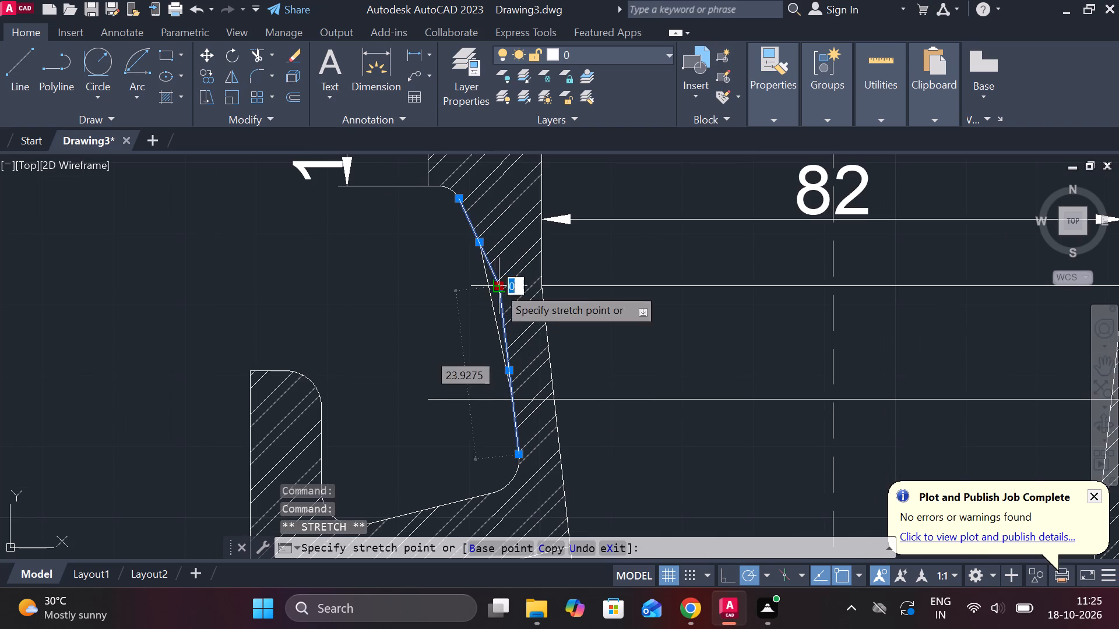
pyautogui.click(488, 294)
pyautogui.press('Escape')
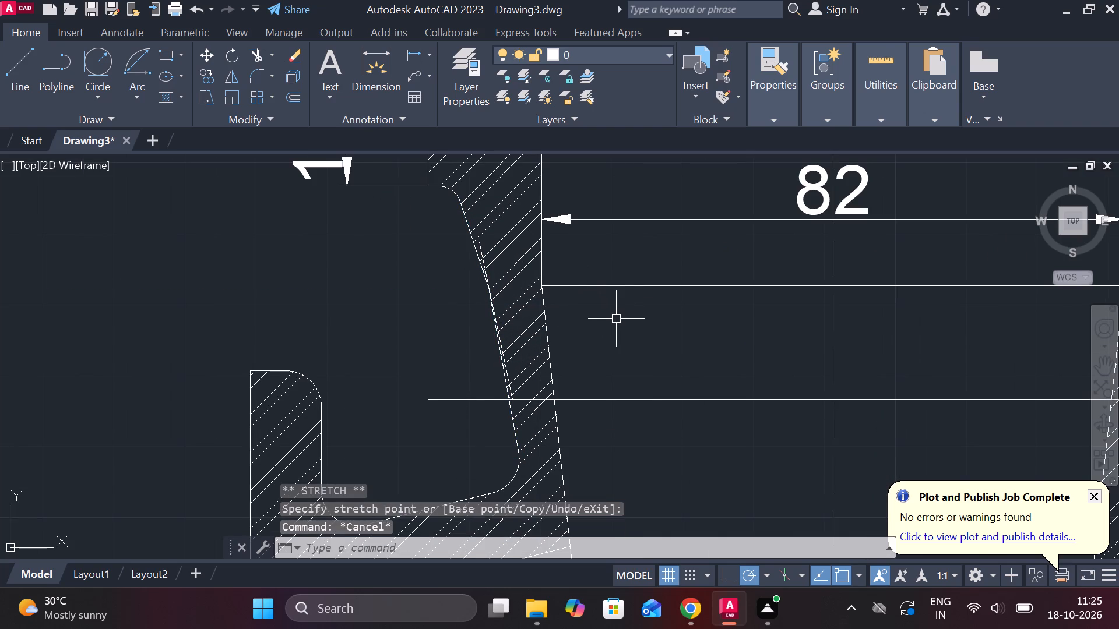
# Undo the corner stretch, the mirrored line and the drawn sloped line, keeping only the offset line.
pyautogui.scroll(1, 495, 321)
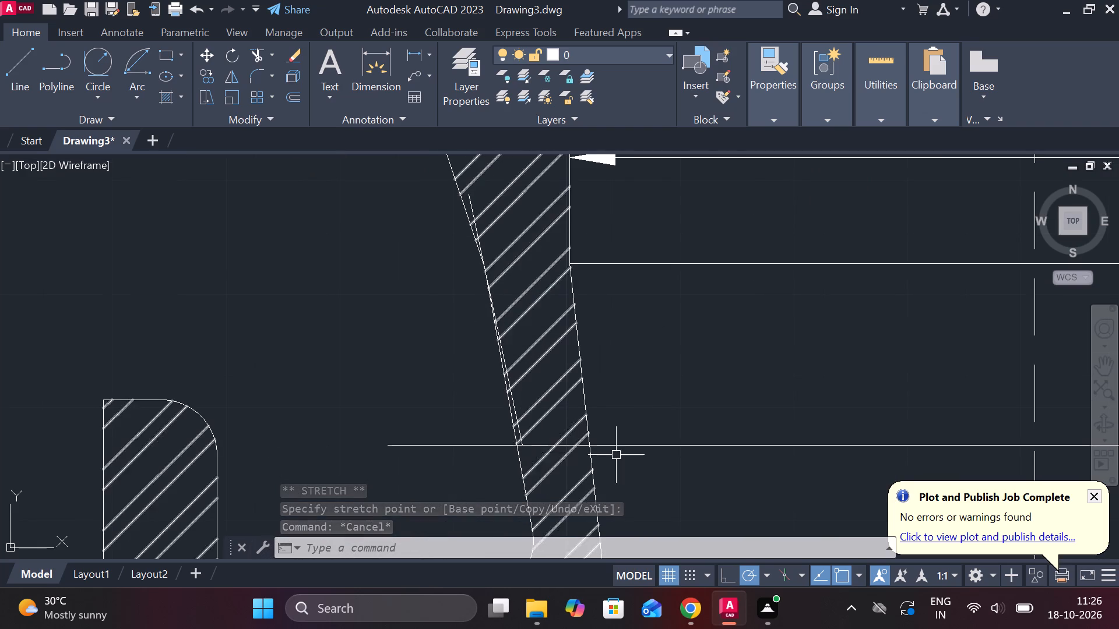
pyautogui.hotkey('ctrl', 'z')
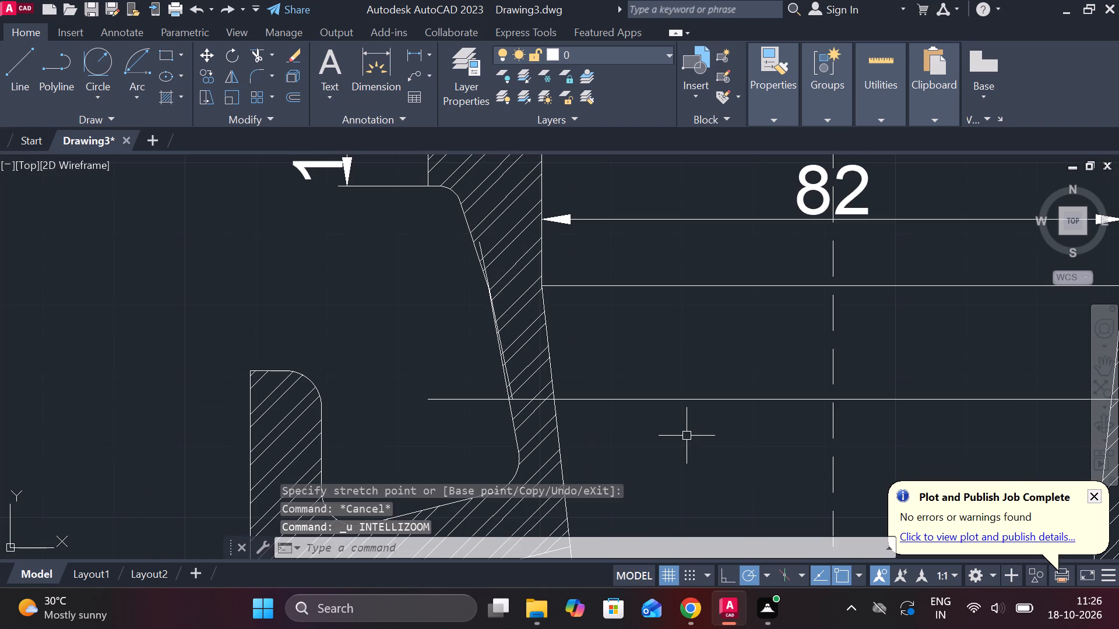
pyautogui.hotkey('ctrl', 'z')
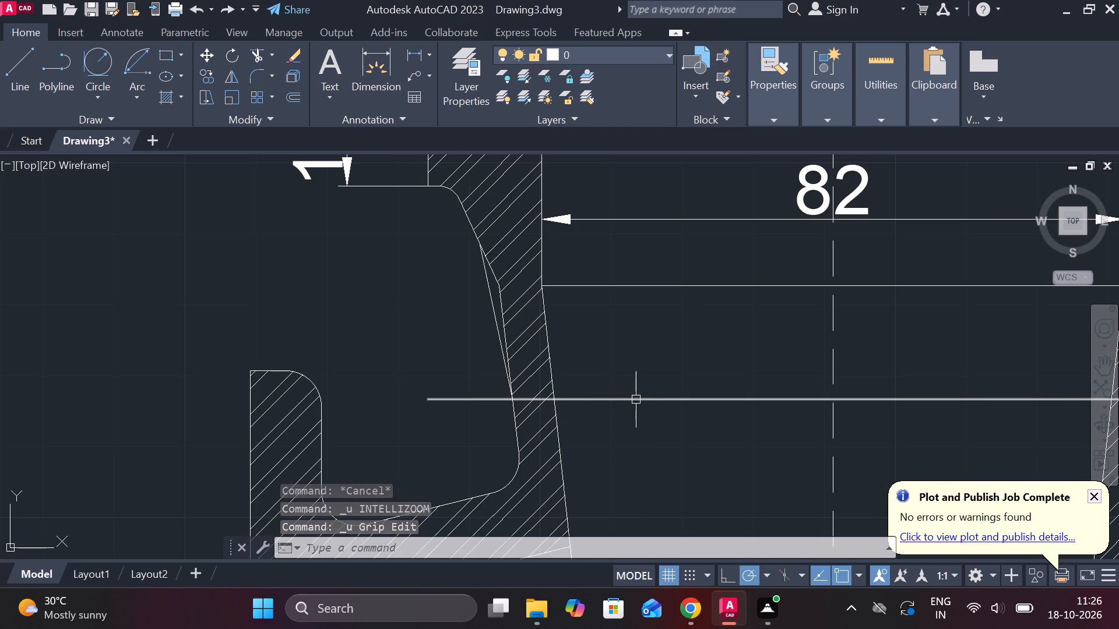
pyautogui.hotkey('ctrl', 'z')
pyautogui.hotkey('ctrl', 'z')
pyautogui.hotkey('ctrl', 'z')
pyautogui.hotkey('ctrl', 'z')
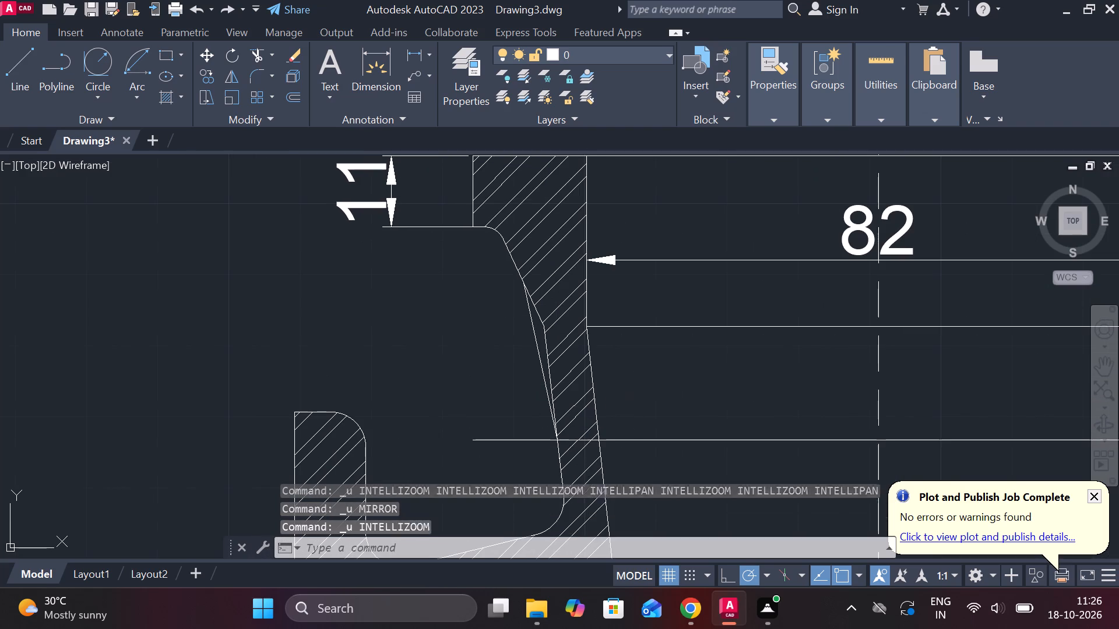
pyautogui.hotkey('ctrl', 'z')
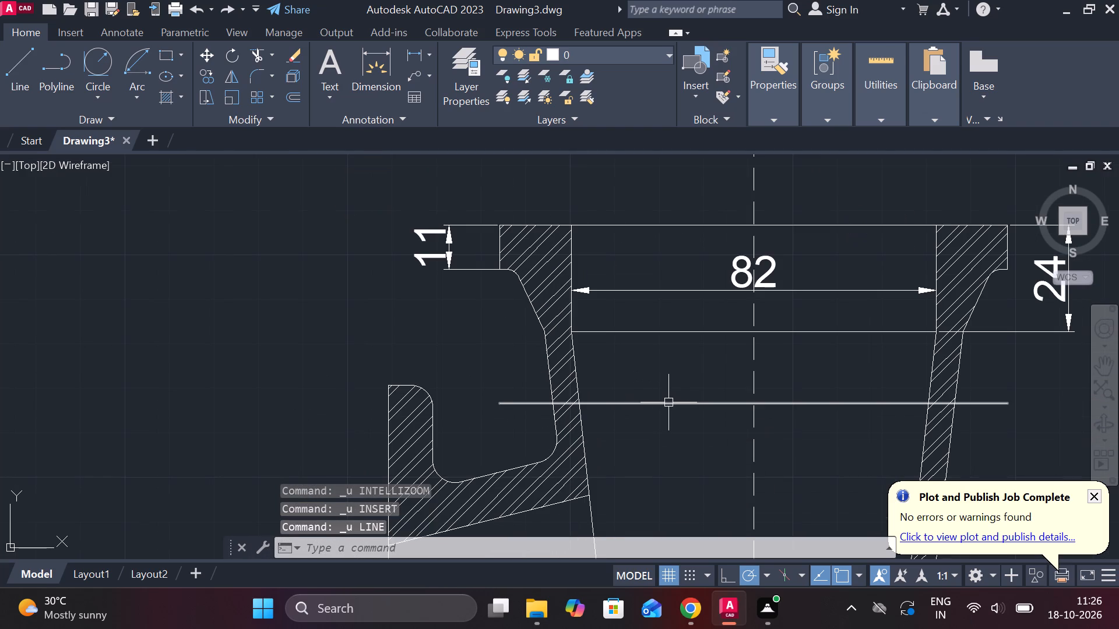
# Set the linetype of the offset horizontal line to Continuous.
pyautogui.click(673, 402)
pyautogui.press('Escape')
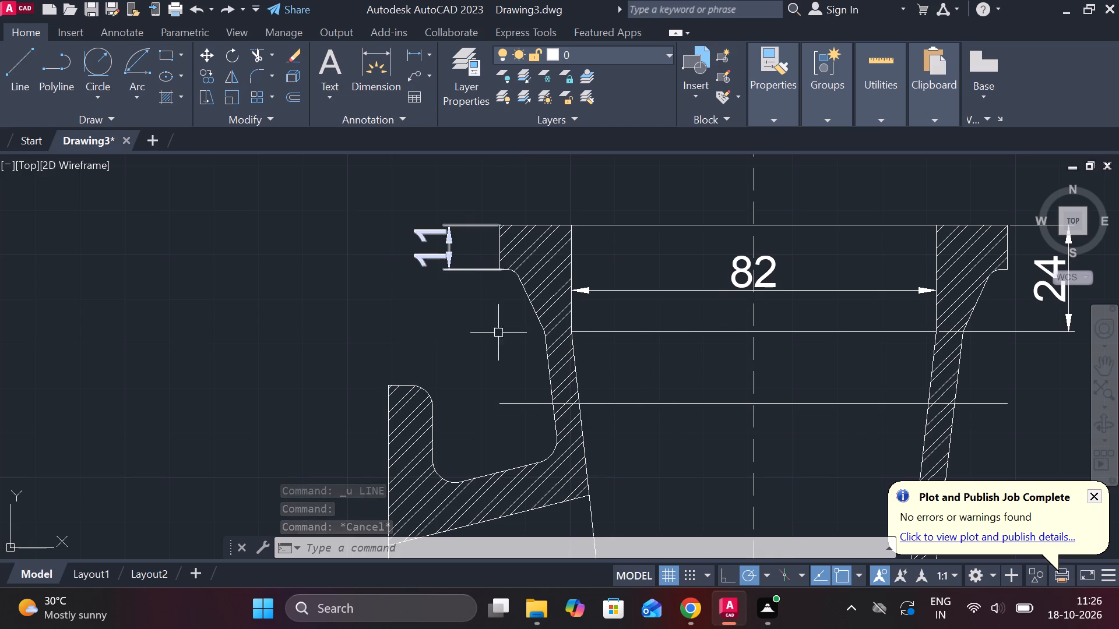
pyautogui.click(610, 405)
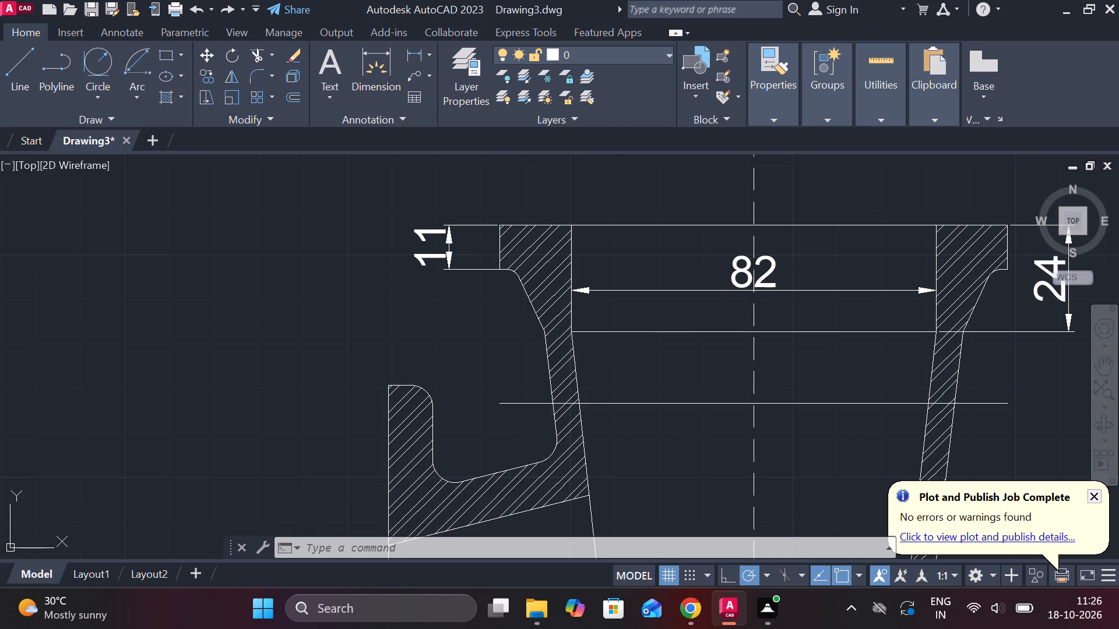
pyautogui.click(793, 119)
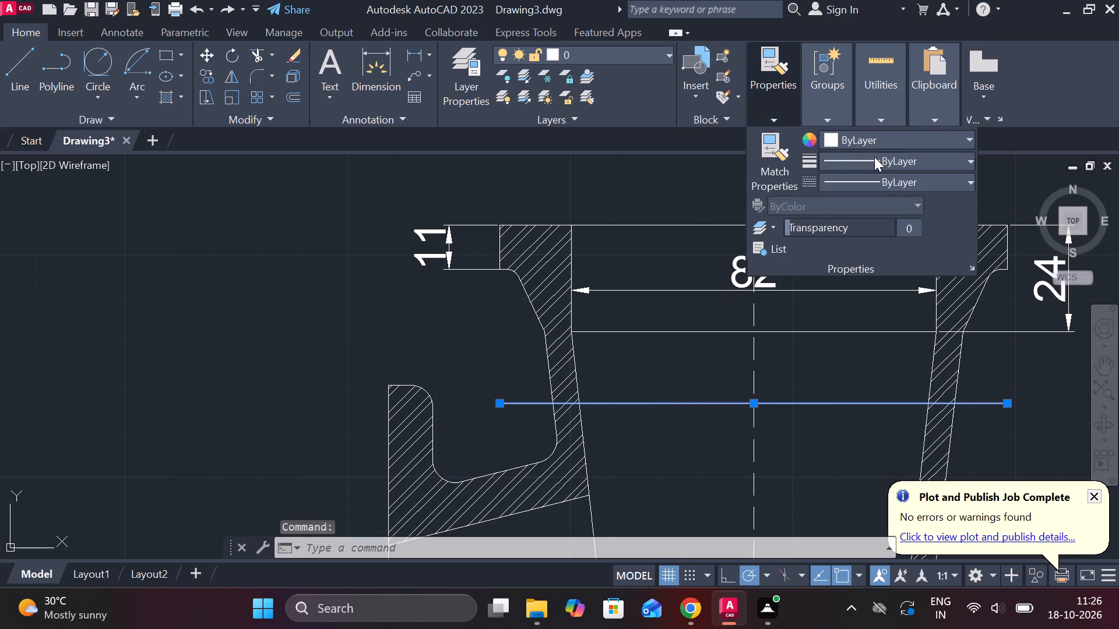
pyautogui.click(903, 186)
pyautogui.click(856, 252)
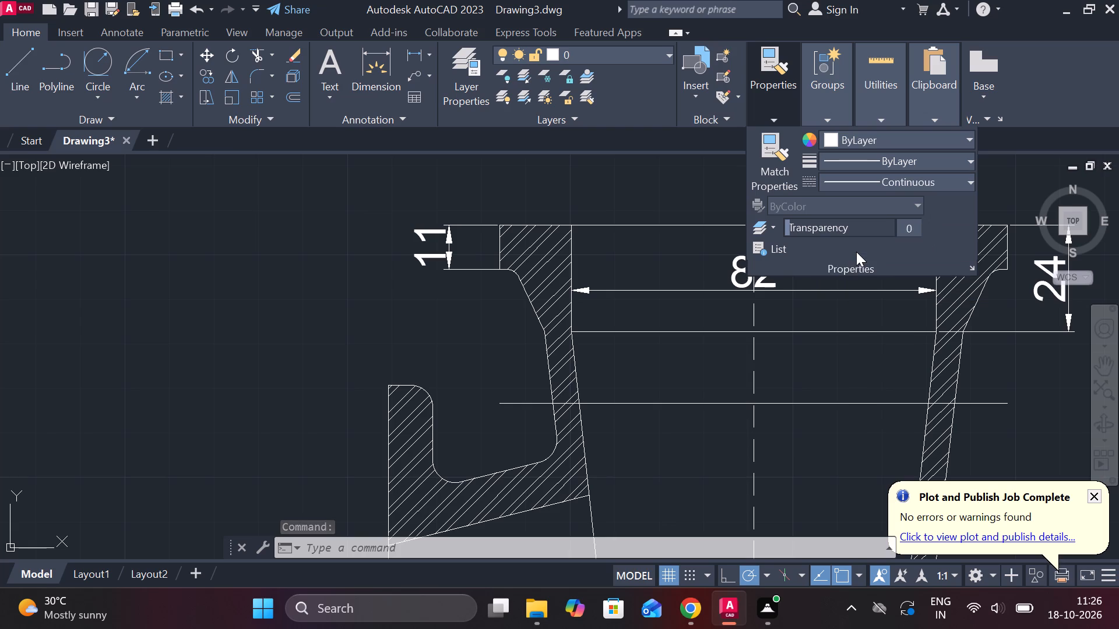
pyautogui.press('Escape')
# Set the linetype of the offset horizontal line below the top flange to DASHED.
pyautogui.scroll(4, 794, 409)
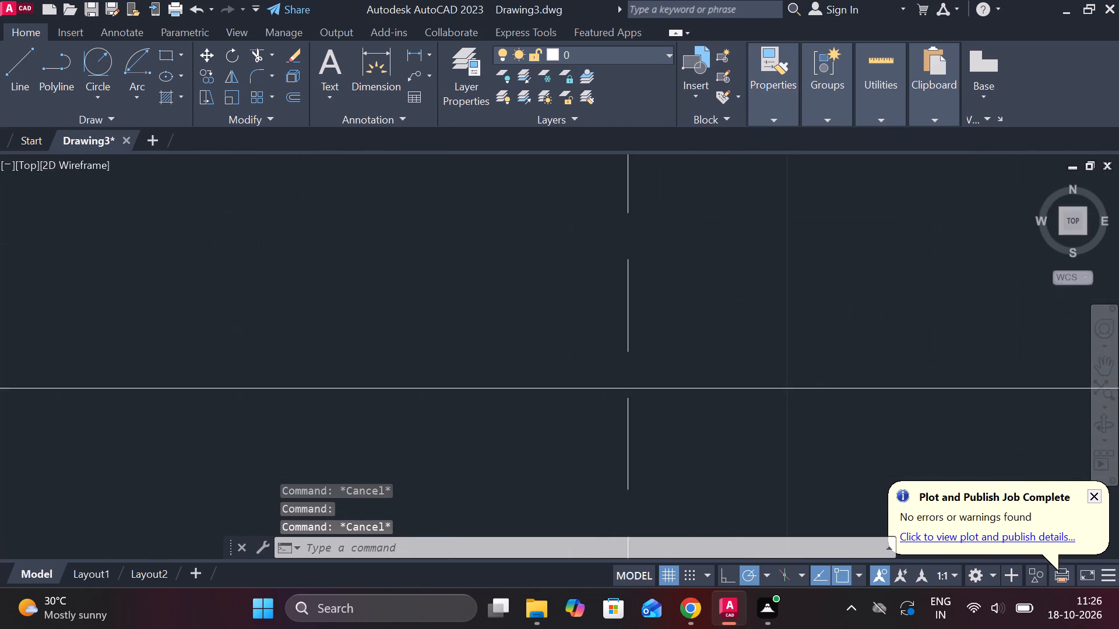
pyautogui.scroll(-5, 796, 409)
pyautogui.click(788, 405)
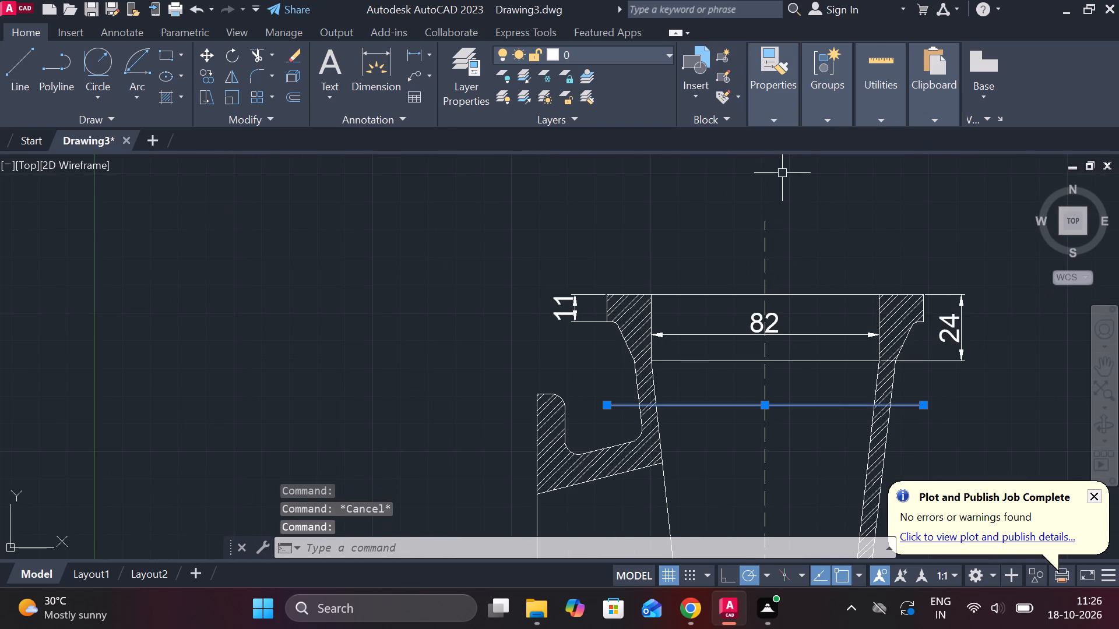
pyautogui.click(797, 126)
pyautogui.click(914, 185)
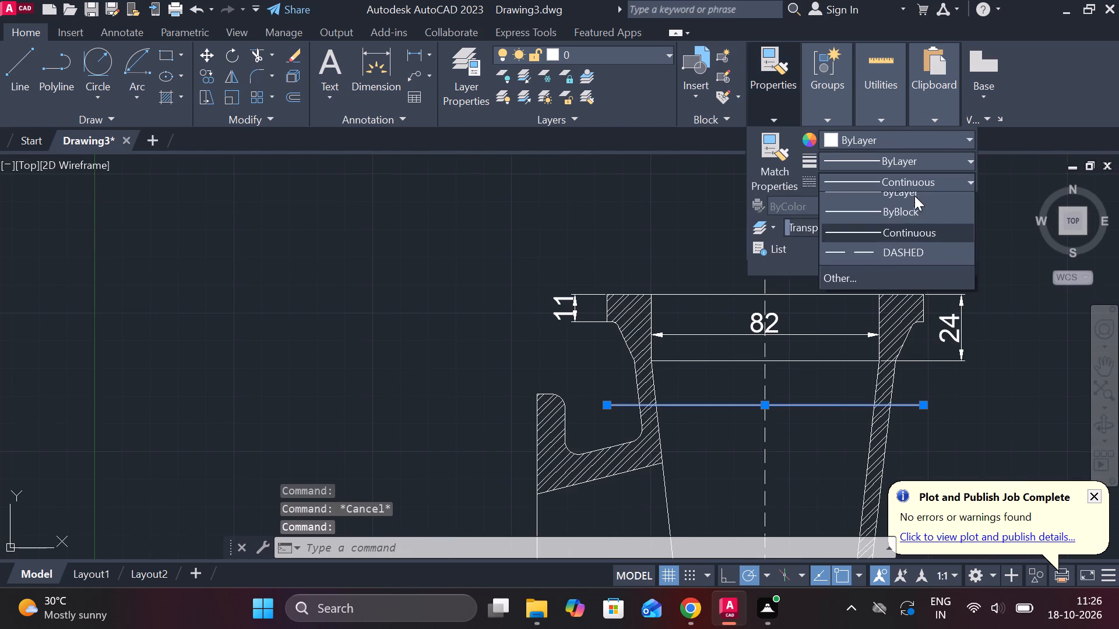
pyautogui.click(854, 257)
pyautogui.press('Escape')
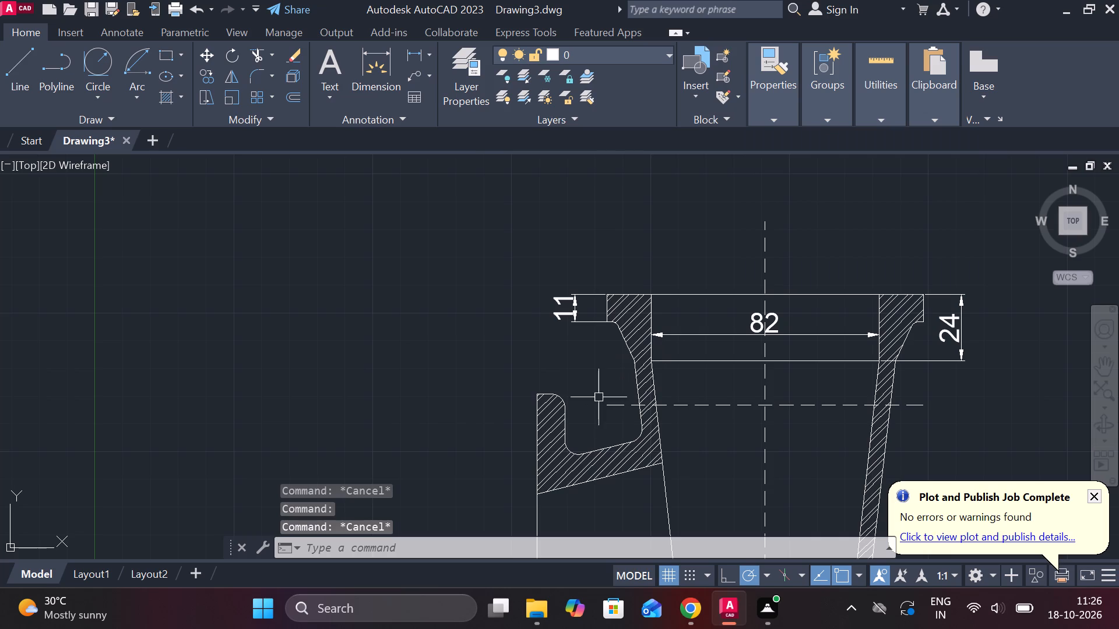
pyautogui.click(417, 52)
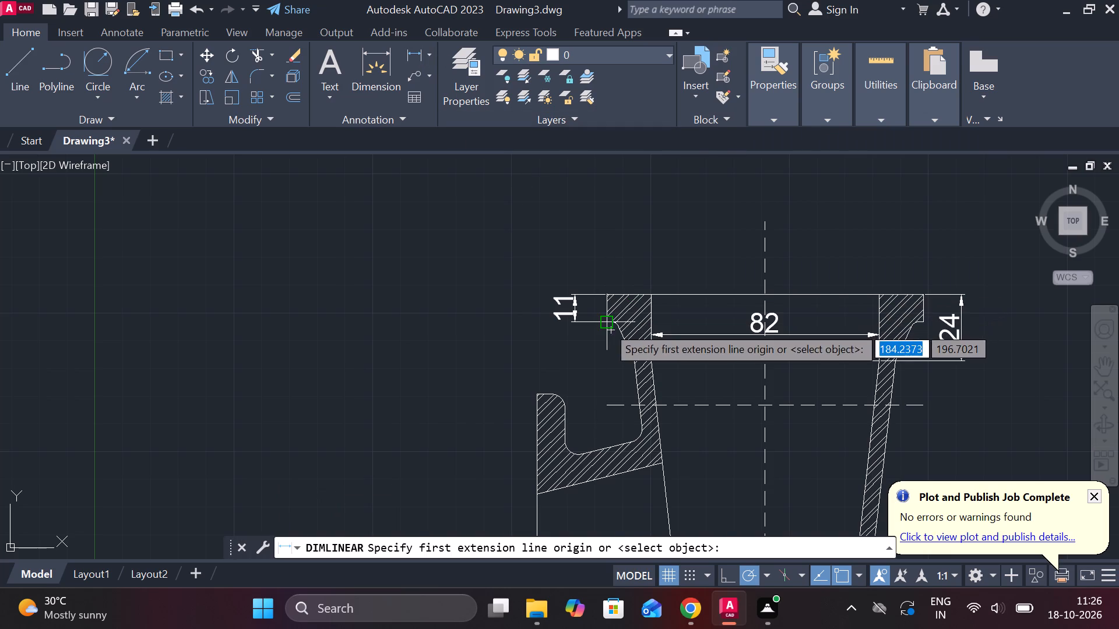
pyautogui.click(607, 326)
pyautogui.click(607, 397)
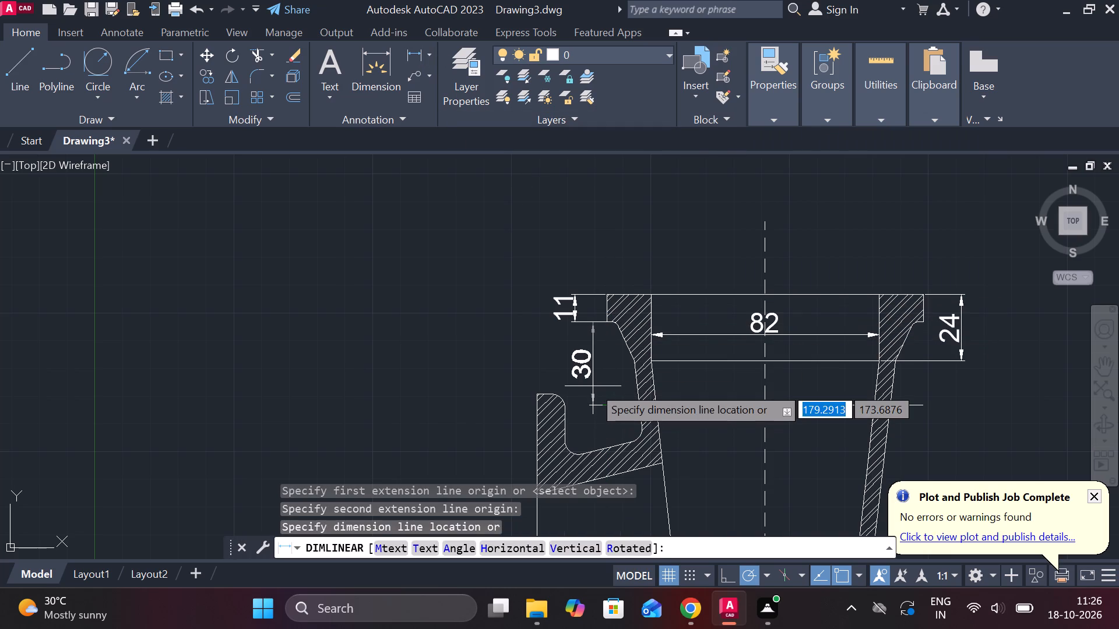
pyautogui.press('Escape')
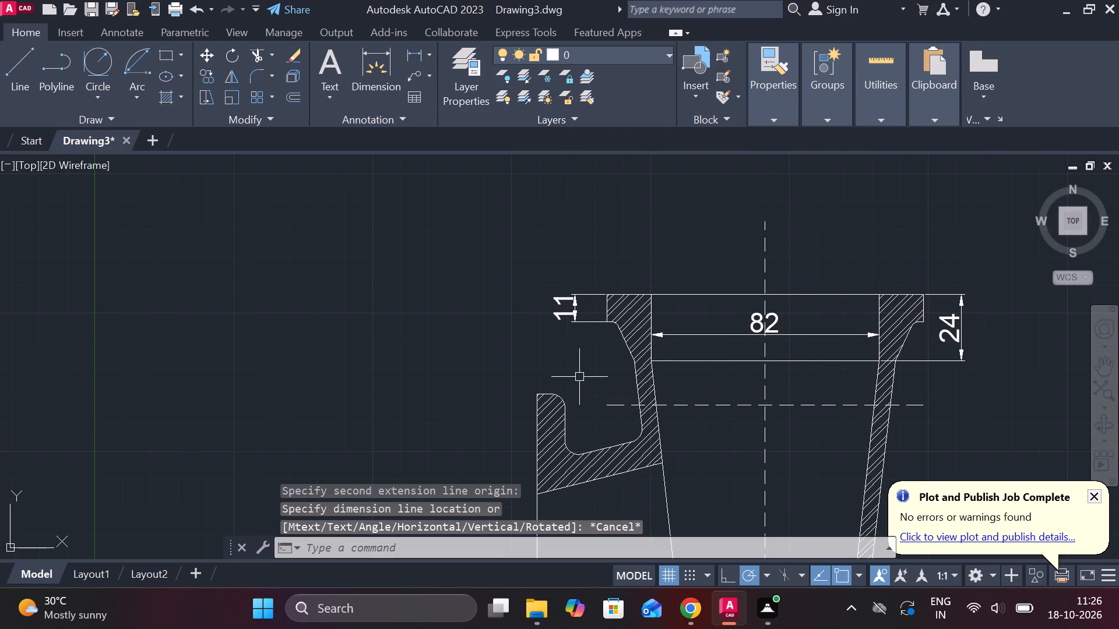
# Add a vertical linear dimension from the top edge to the upper dashed horizontal line, placed outside the left flange-thickness dimension.
pyautogui.press('space')
pyautogui.click(689, 289)
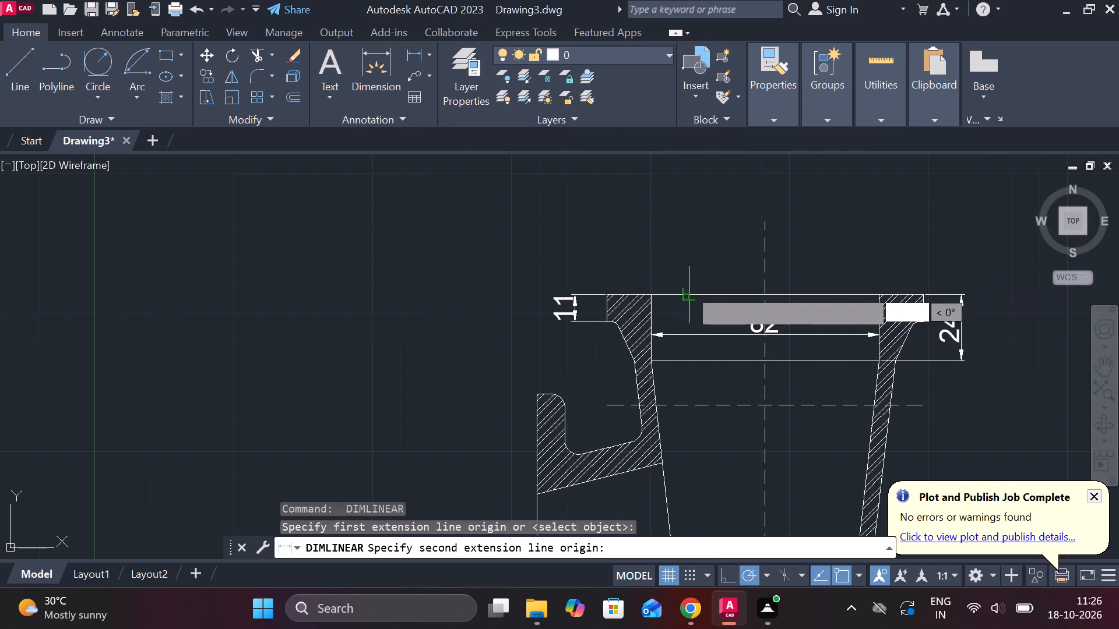
pyautogui.click(678, 402)
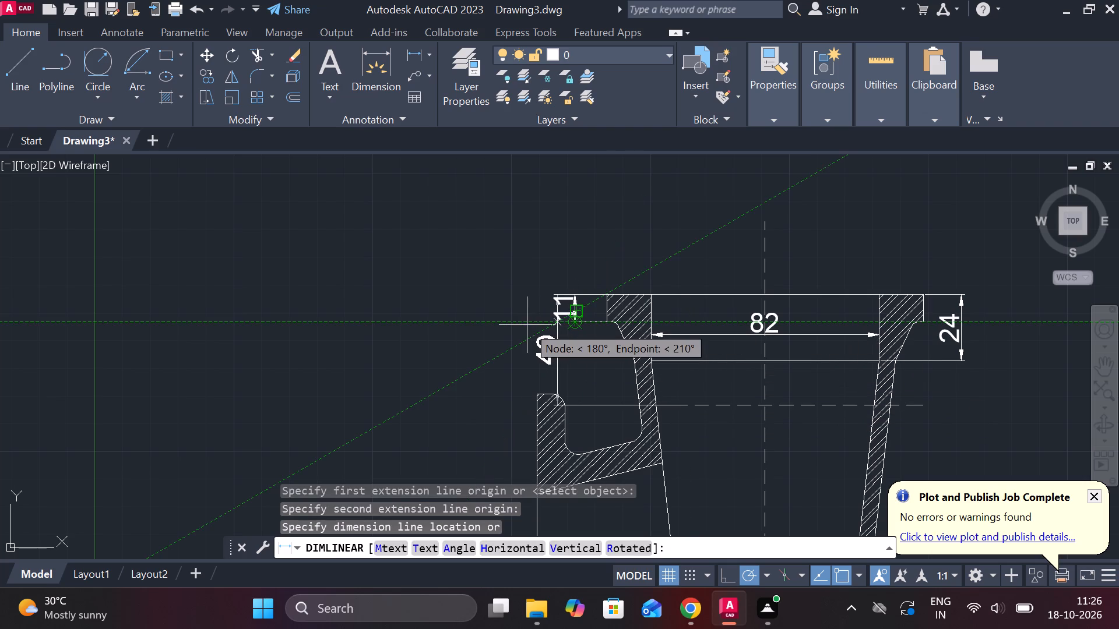
pyautogui.click(501, 324)
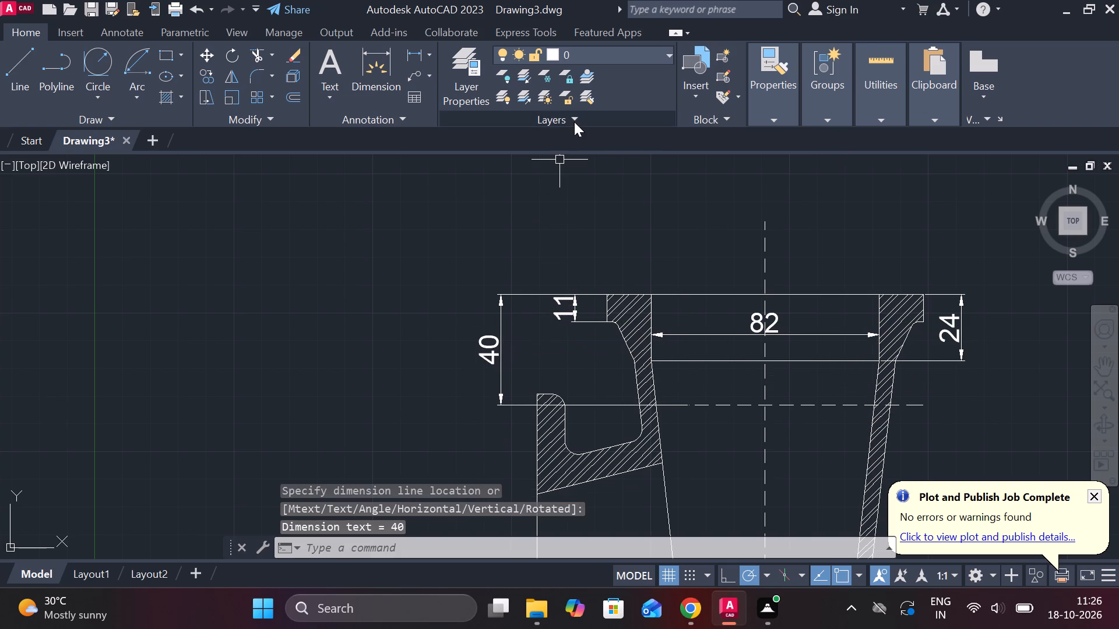
# Dimension the vertical distance from the upper dashed line to the midpoint of the left branch's outer face, aligned with the dimension above.
pyautogui.scroll(-1, 542, 201)
pyautogui.moveTo(559, 202); pyautogui.dragTo(576, 168, button='middle')
pyautogui.click(404, 46)
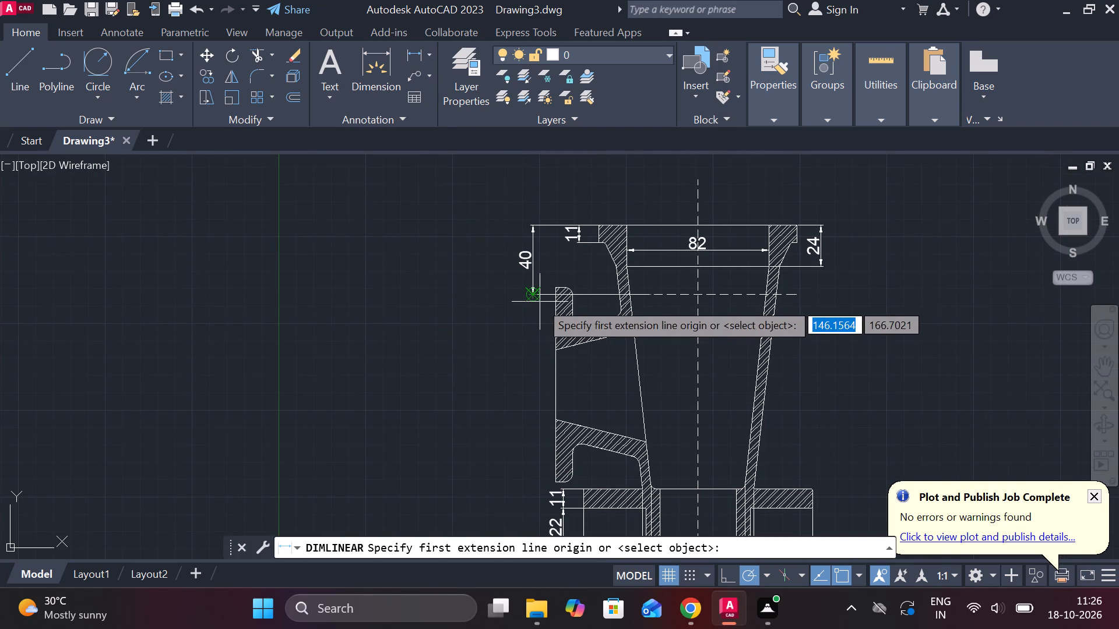
pyautogui.scroll(2, 537, 298)
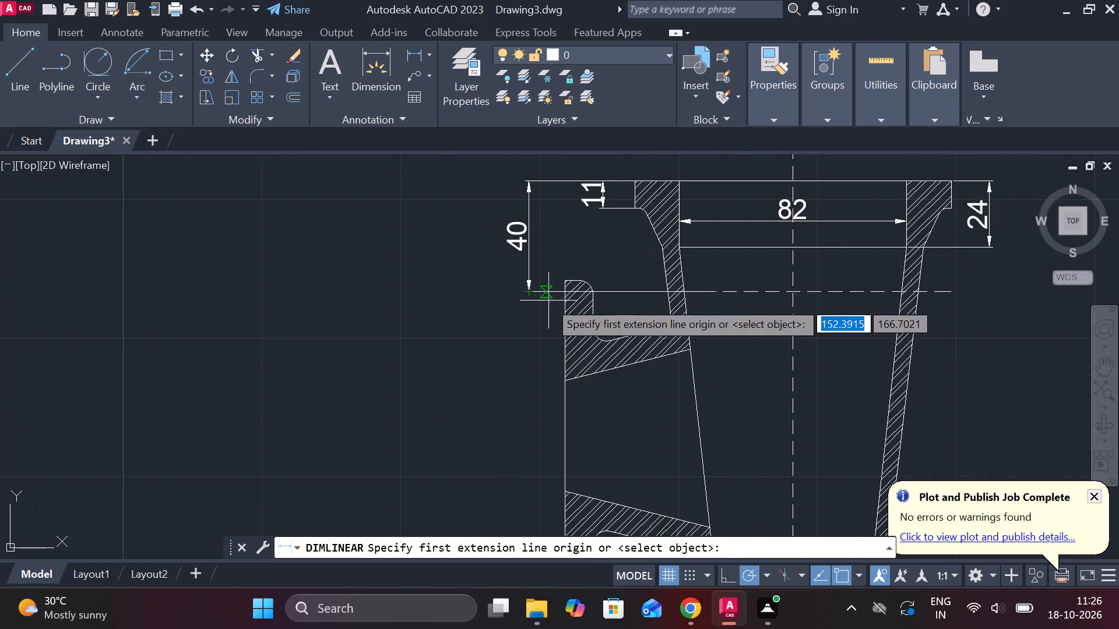
pyautogui.scroll(2, 549, 301)
pyautogui.click(552, 287)
pyautogui.scroll(-1, 534, 371)
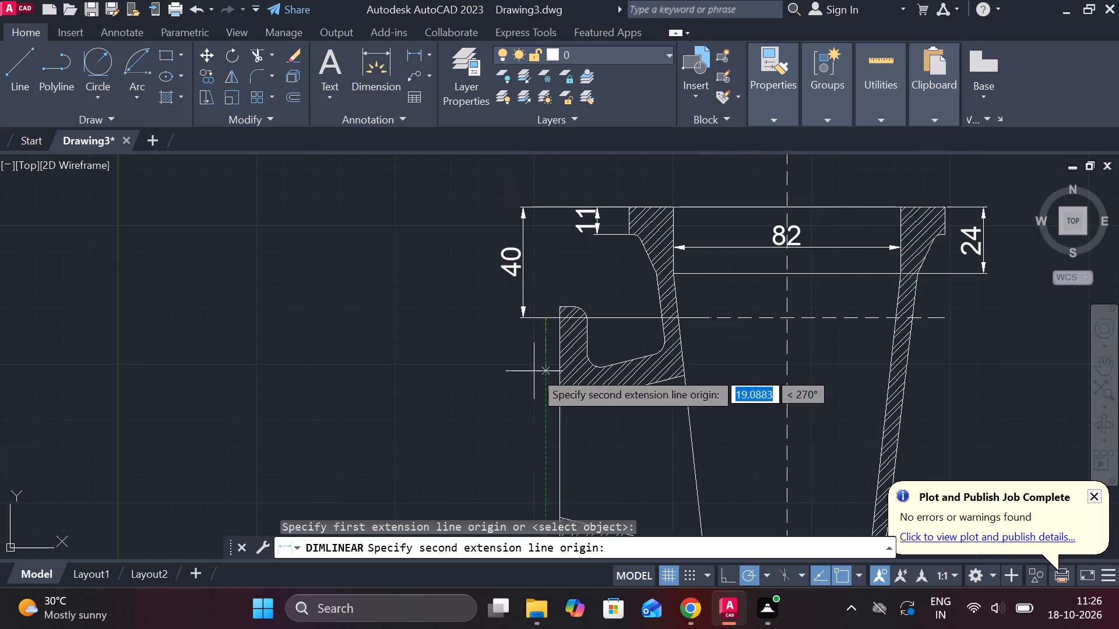
pyautogui.moveTo(534, 373); pyautogui.dragTo(553, 271, button='middle')
pyautogui.scroll(1, 532, 312)
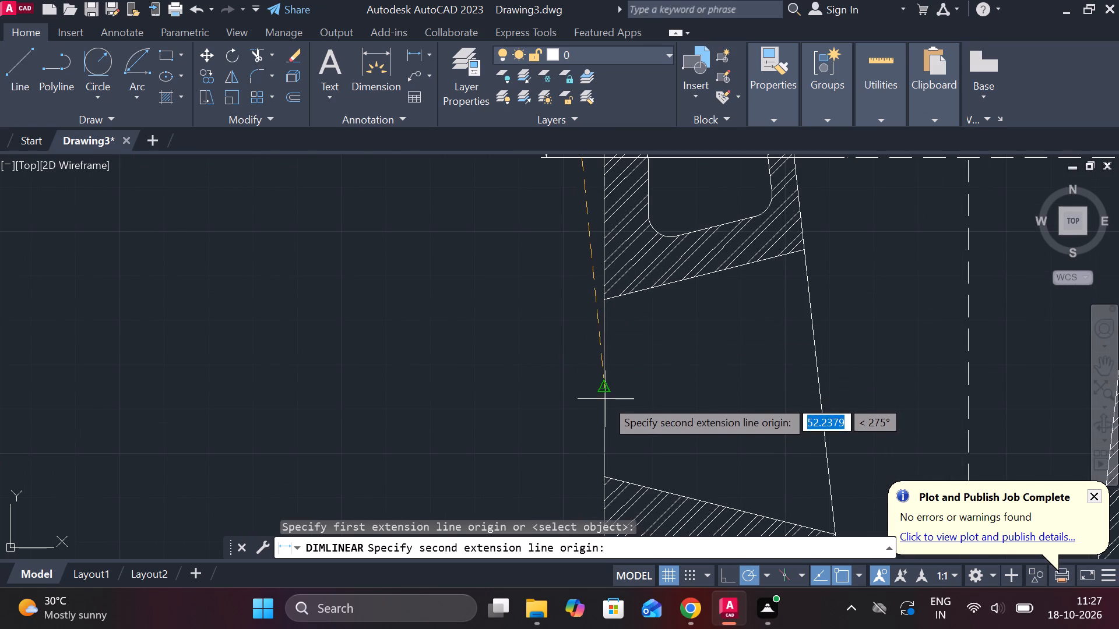
pyautogui.click(608, 393)
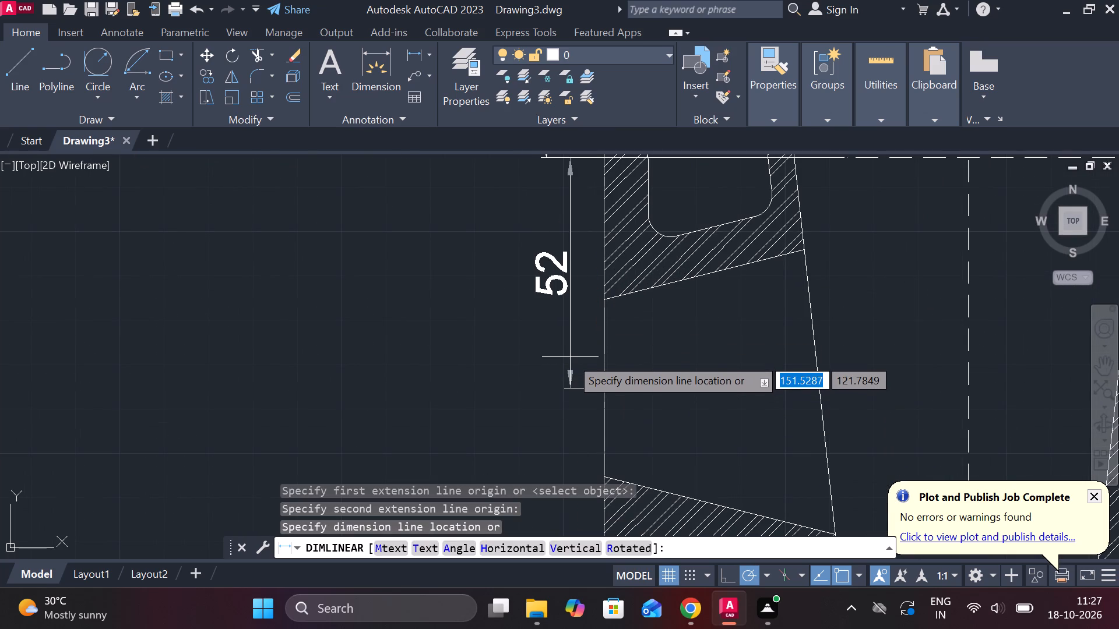
pyautogui.moveTo(561, 181); pyautogui.dragTo(562, 245, button='middle')
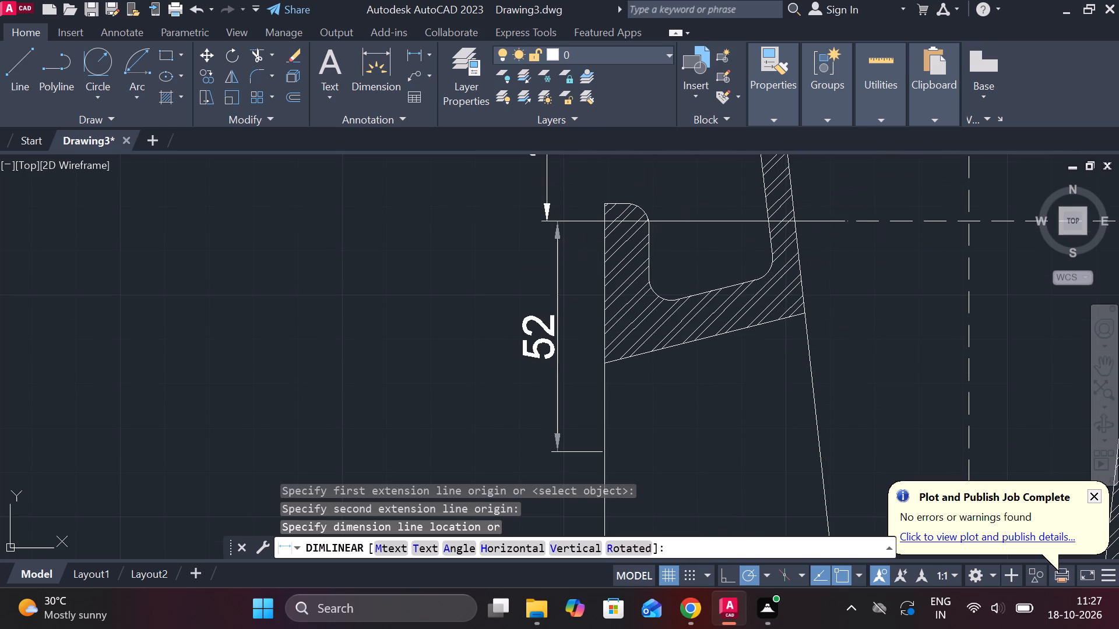
pyautogui.click(546, 224)
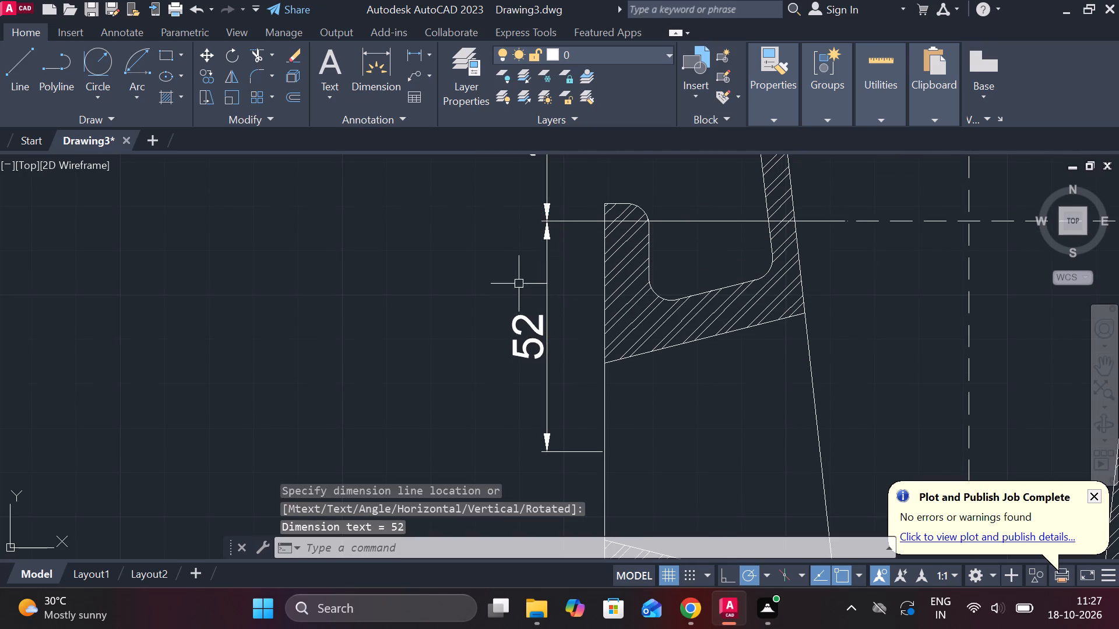
# Dimension the vertical distance from the part's bottom edge up to the left branch's mid-height, in line with the dimension above.
pyautogui.scroll(-2, 519, 289)
pyautogui.moveTo(453, 372); pyautogui.dragTo(448, 308, button='middle')
pyautogui.press('space')
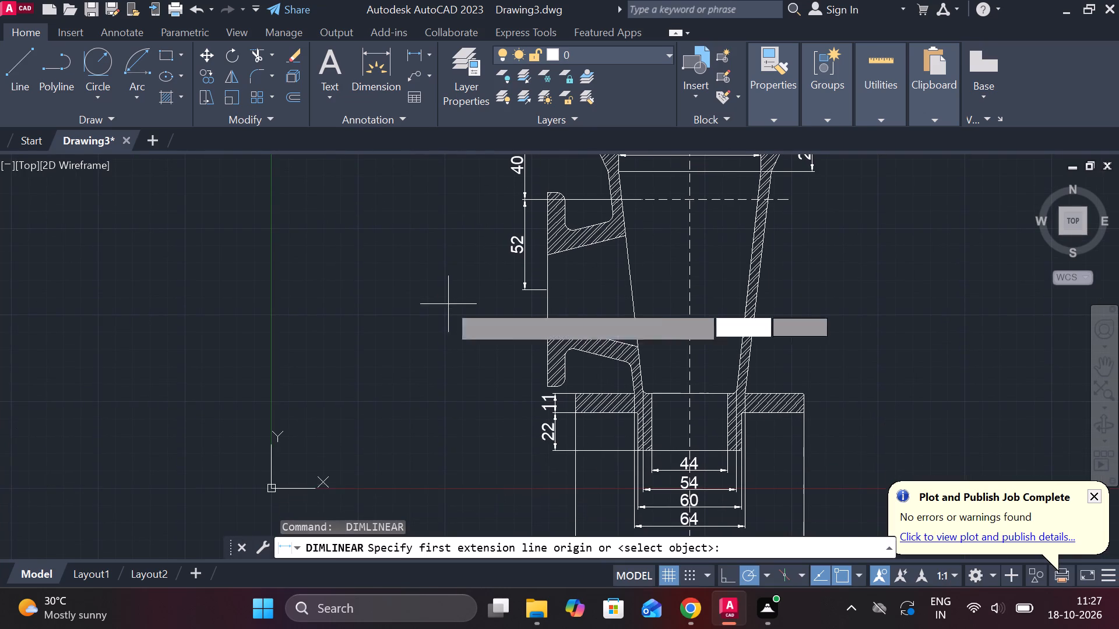
pyautogui.moveTo(466, 345); pyautogui.dragTo(466, 314, button='middle')
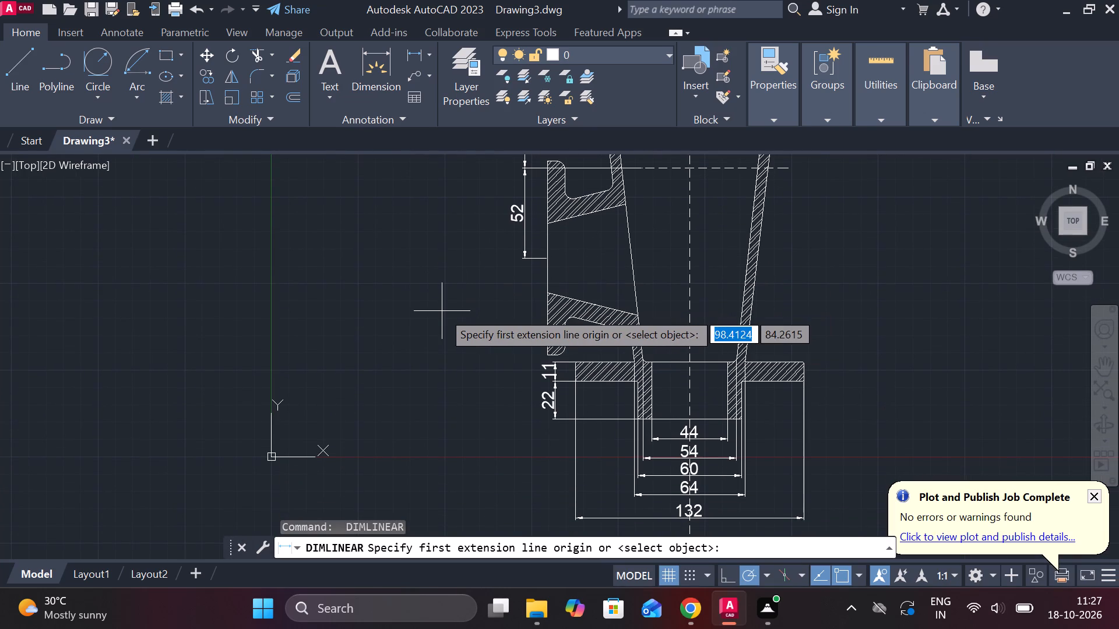
pyautogui.scroll(-1, 447, 327)
pyautogui.scroll(2, 569, 426)
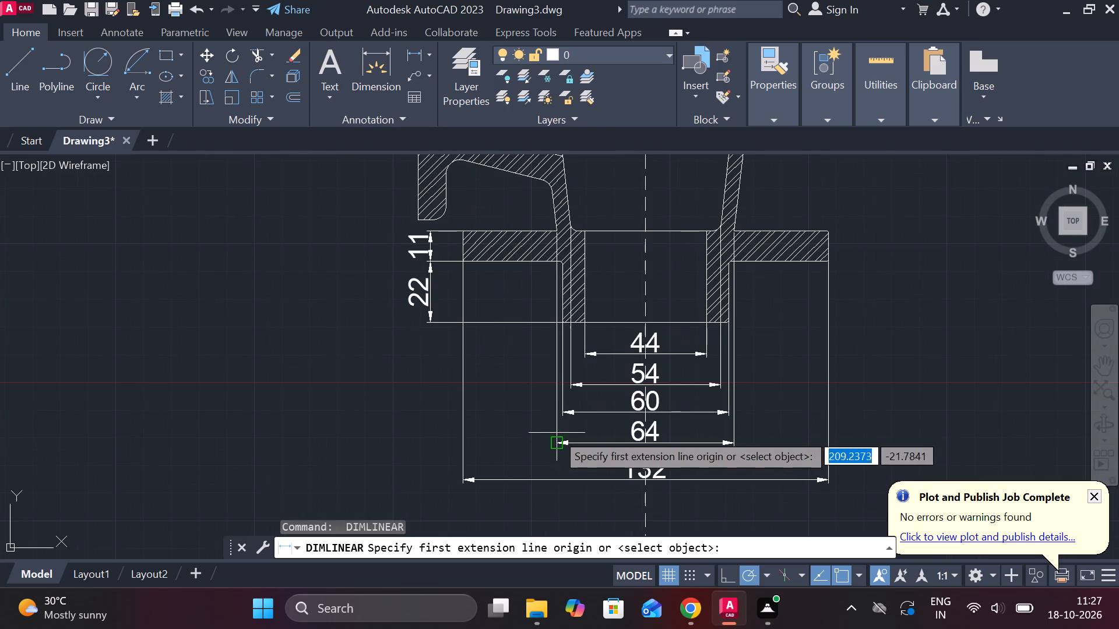
pyautogui.click(465, 321)
pyautogui.moveTo(390, 343); pyautogui.dragTo(410, 523, button='middle')
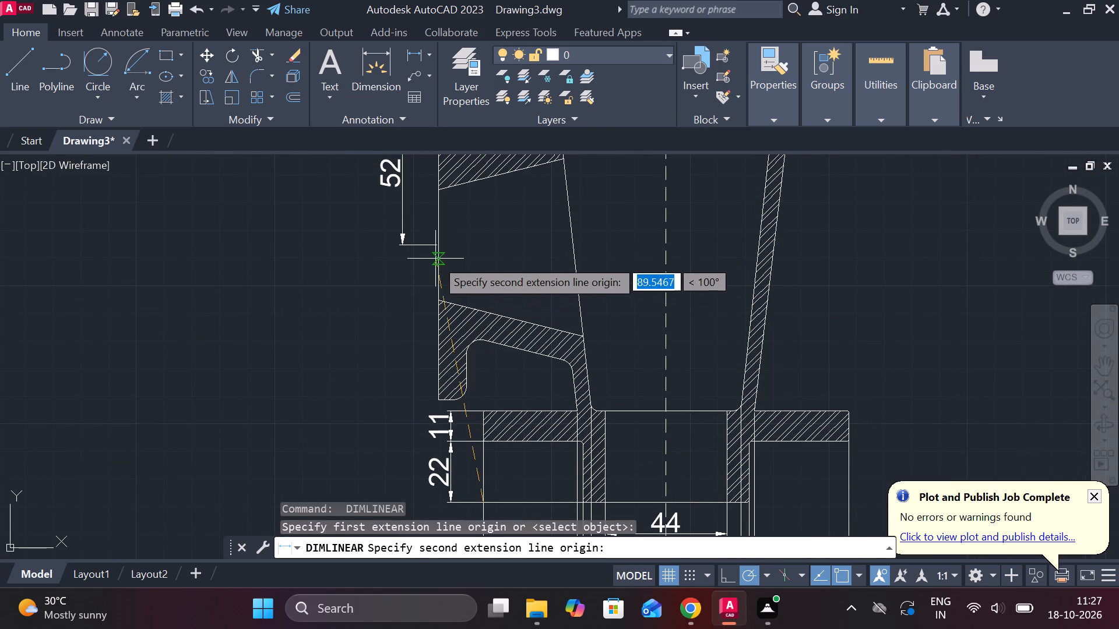
pyautogui.click(427, 243)
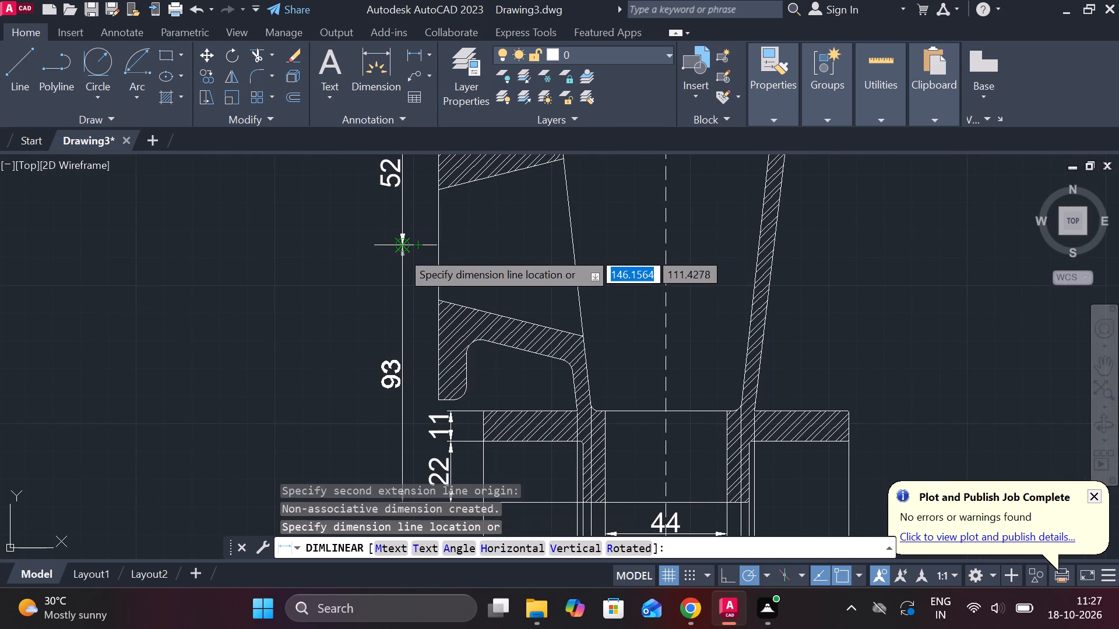
pyautogui.click(401, 245)
# Draw a horizontal line from the left branch's outer face at mid-height across the body to beyond the right wall.
pyautogui.press('l')
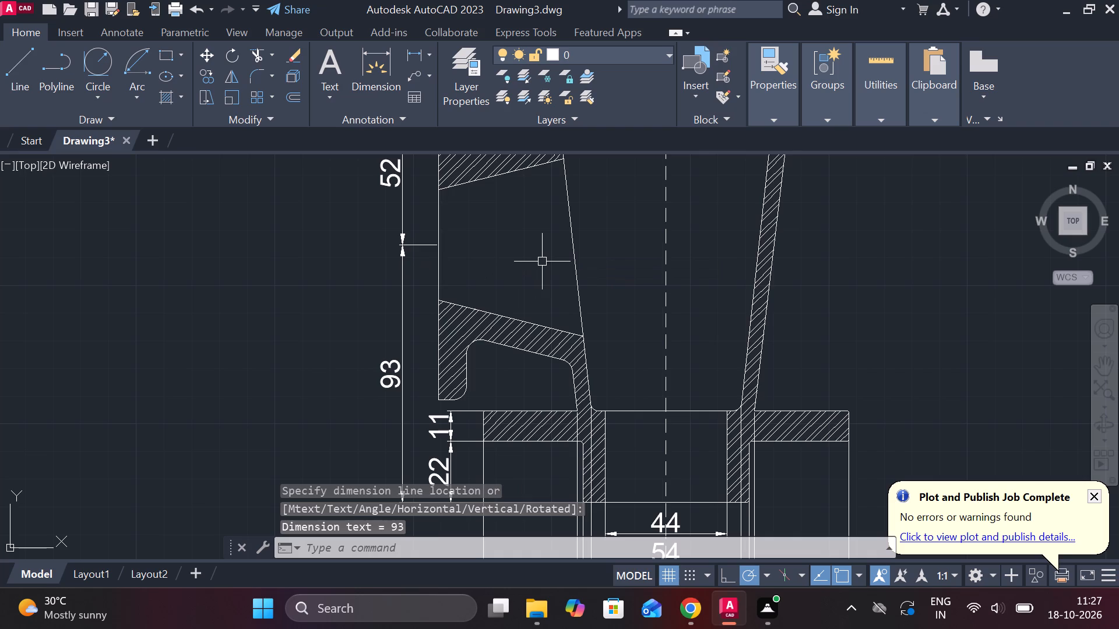
pyautogui.press('Return')
pyautogui.click(445, 247)
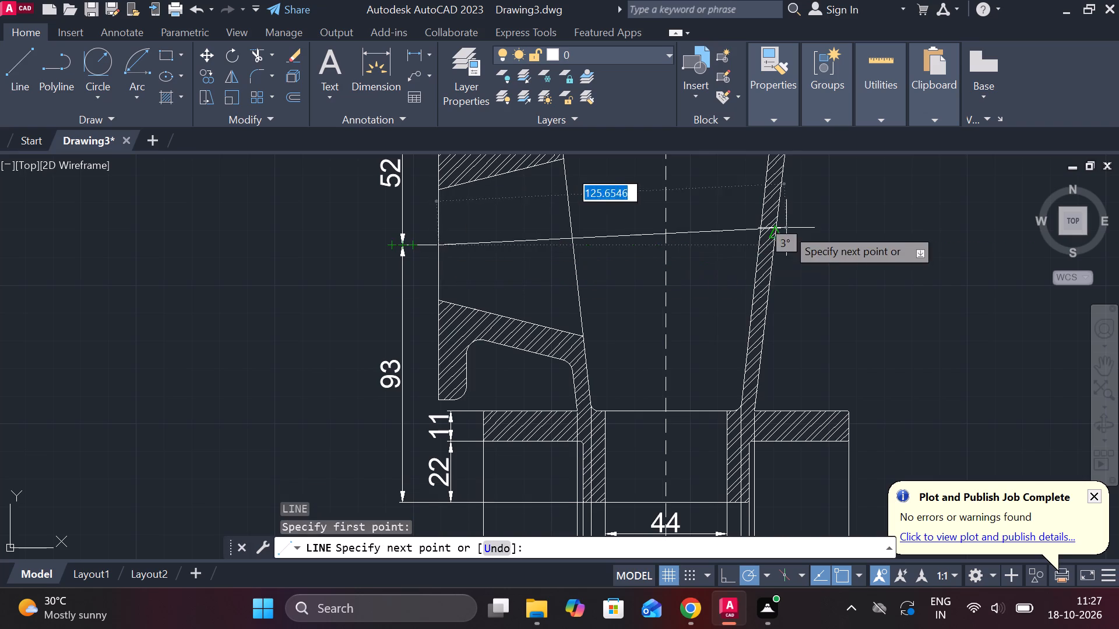
pyautogui.click(843, 241)
pyautogui.press('Escape')
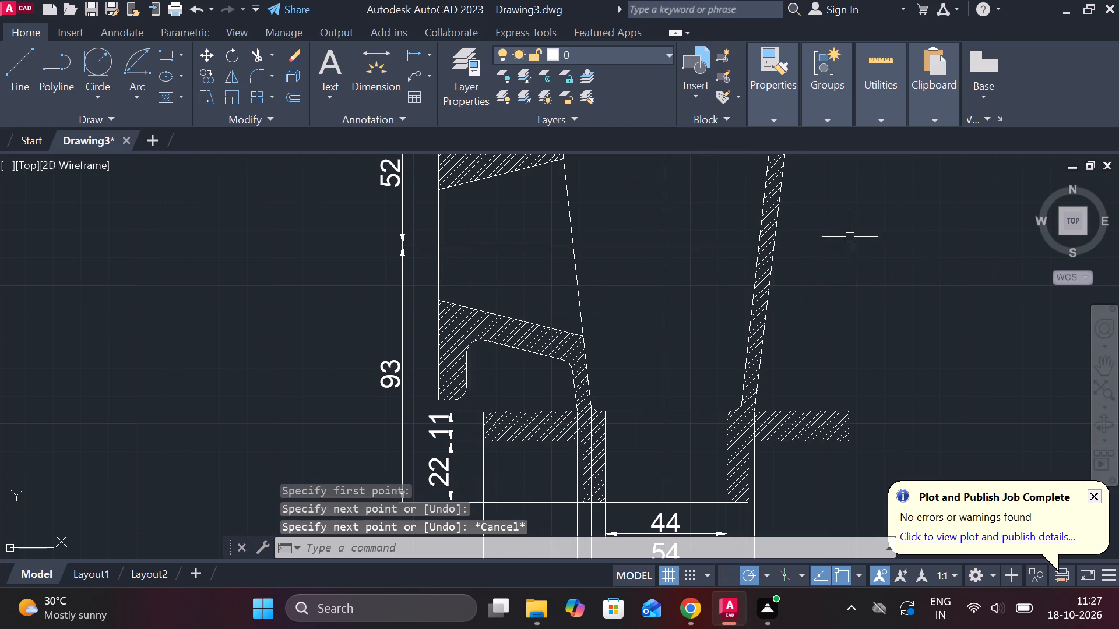
# Set the linetype of the new horizontal line through the branch to DASHED.
pyautogui.click(833, 246)
pyautogui.click(775, 116)
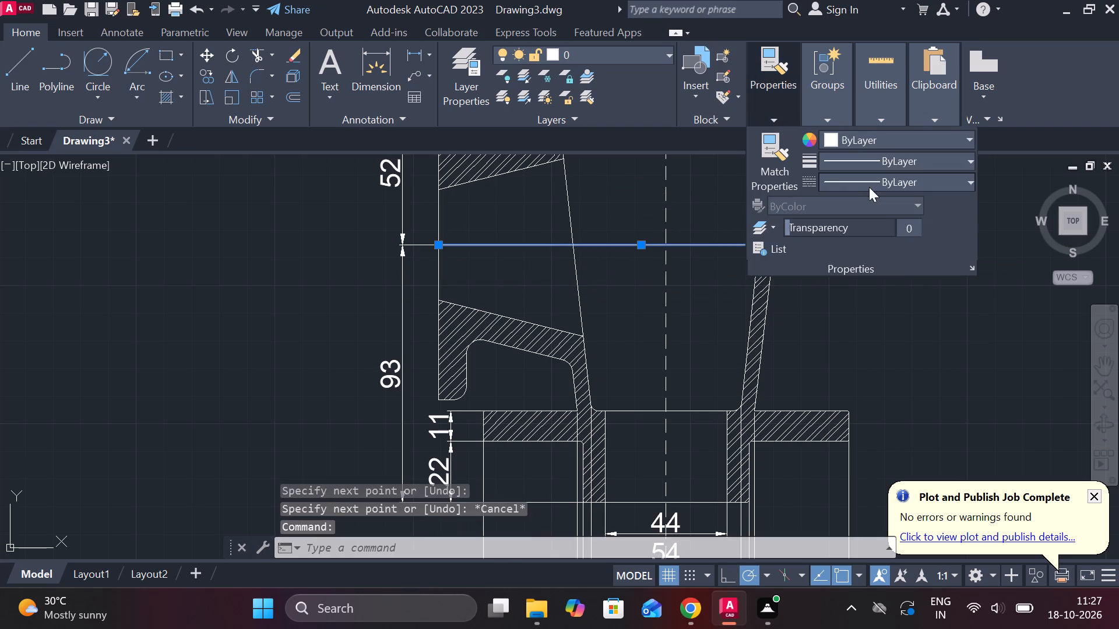
pyautogui.click(877, 186)
pyautogui.click(843, 257)
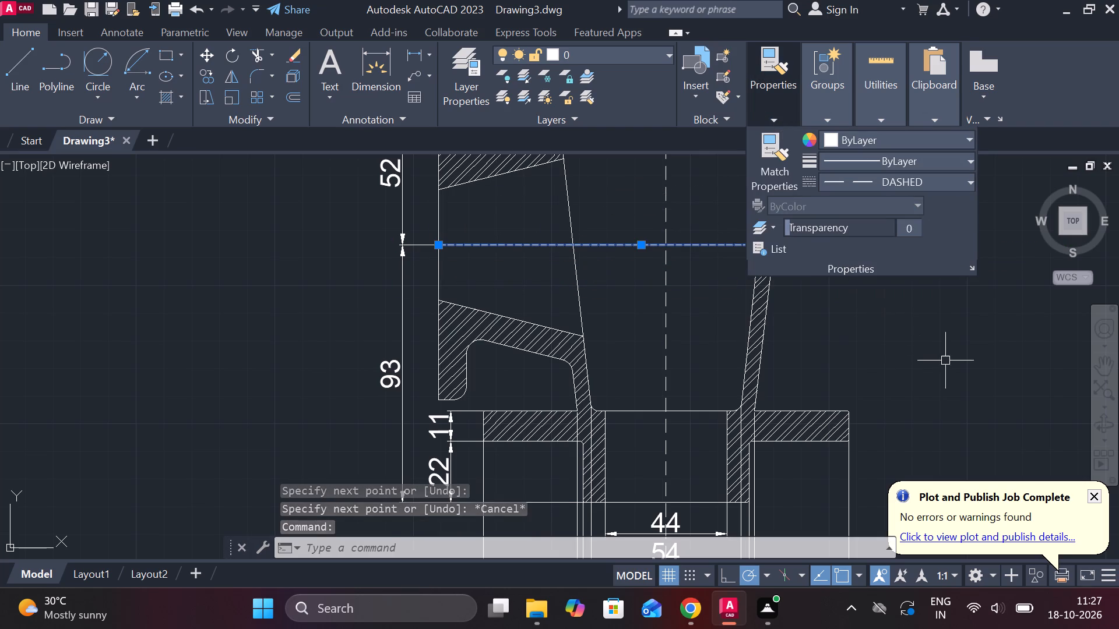
pyautogui.press('Escape')
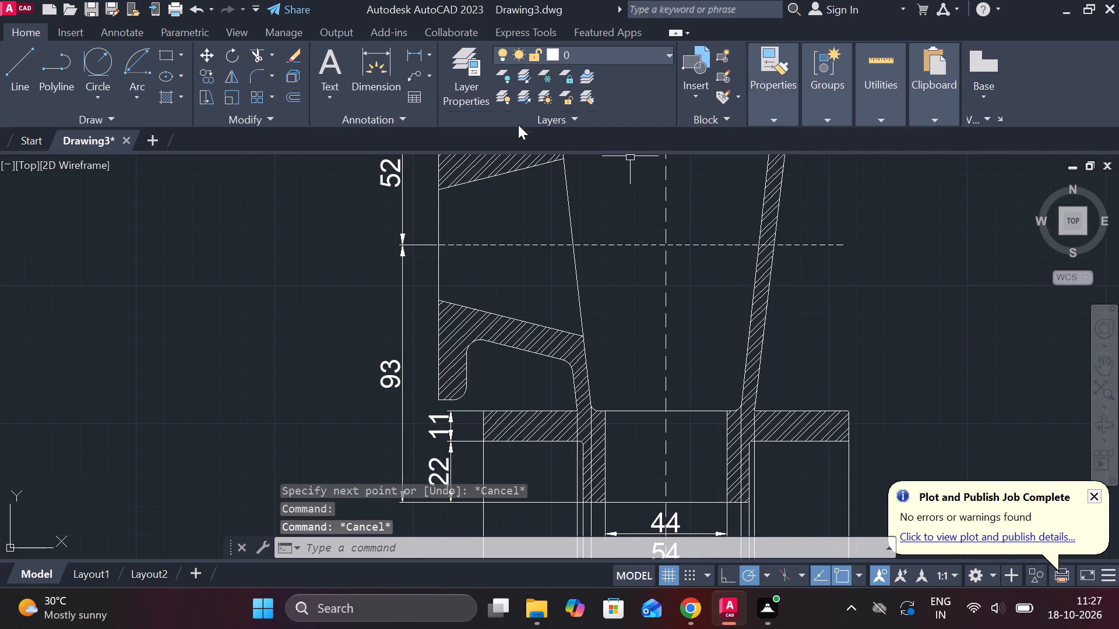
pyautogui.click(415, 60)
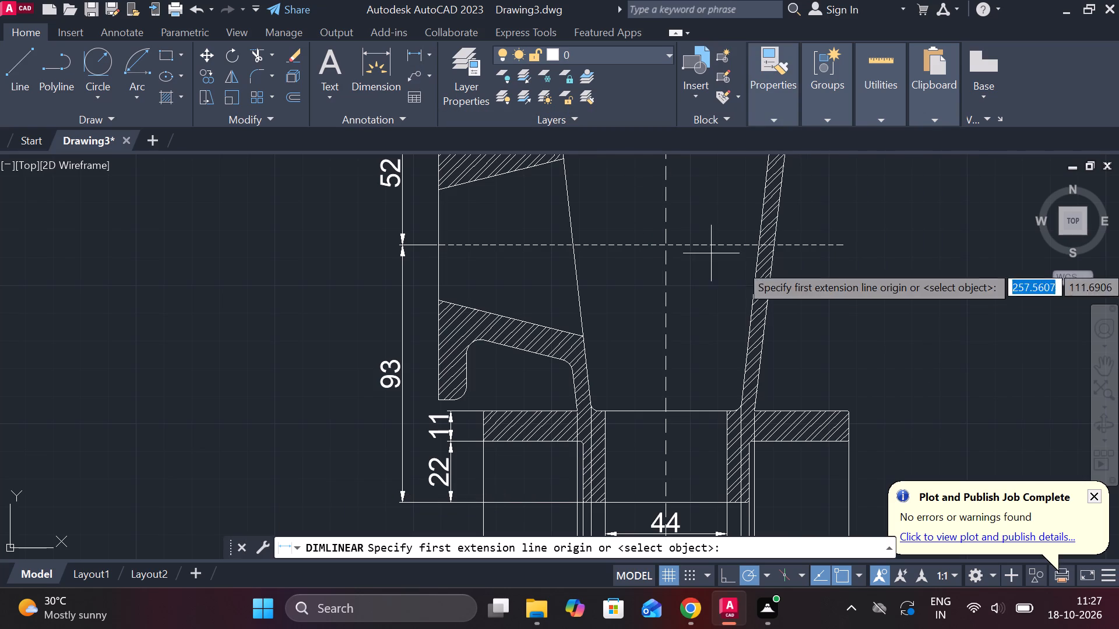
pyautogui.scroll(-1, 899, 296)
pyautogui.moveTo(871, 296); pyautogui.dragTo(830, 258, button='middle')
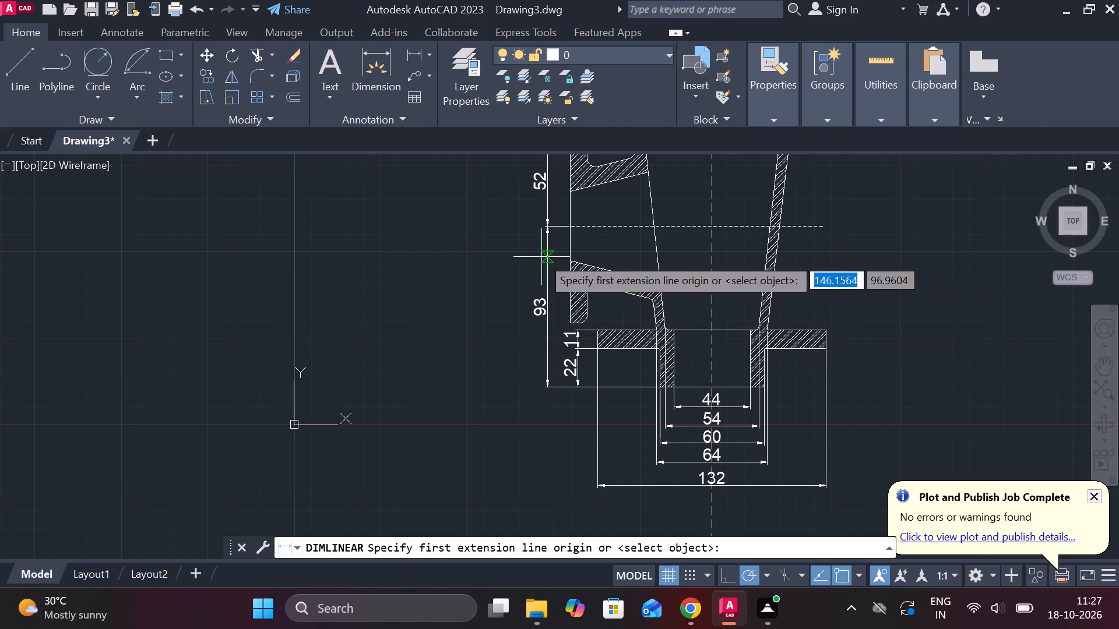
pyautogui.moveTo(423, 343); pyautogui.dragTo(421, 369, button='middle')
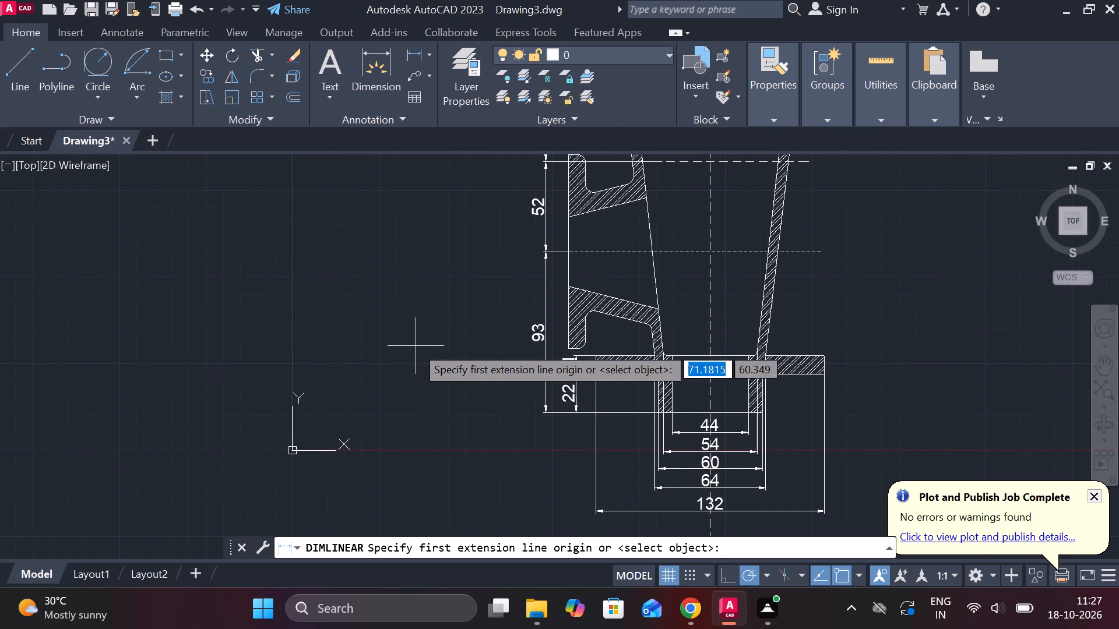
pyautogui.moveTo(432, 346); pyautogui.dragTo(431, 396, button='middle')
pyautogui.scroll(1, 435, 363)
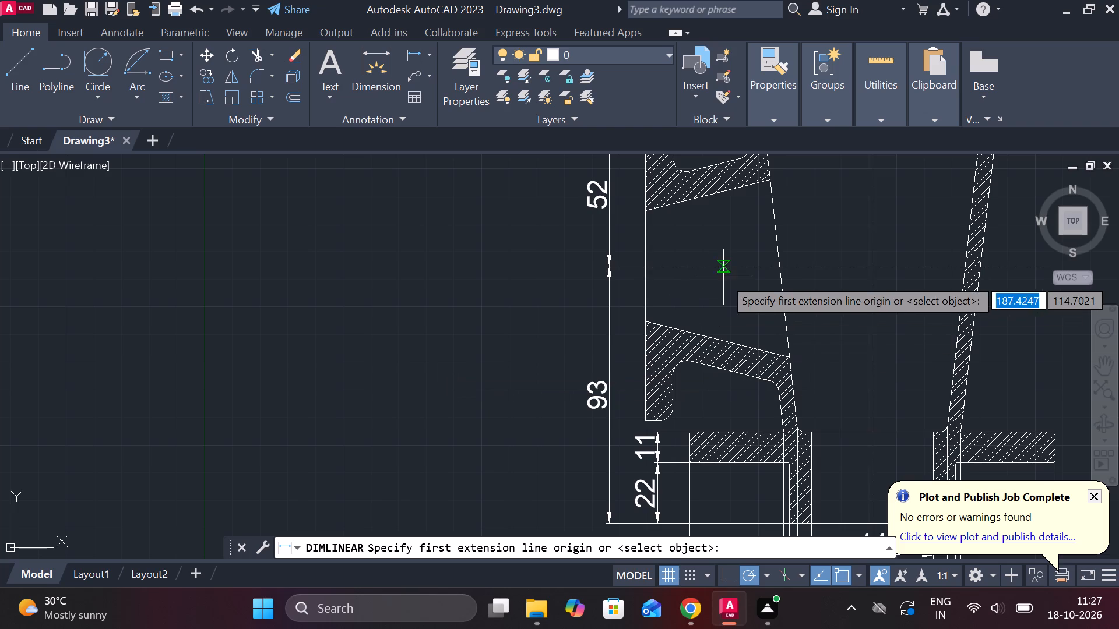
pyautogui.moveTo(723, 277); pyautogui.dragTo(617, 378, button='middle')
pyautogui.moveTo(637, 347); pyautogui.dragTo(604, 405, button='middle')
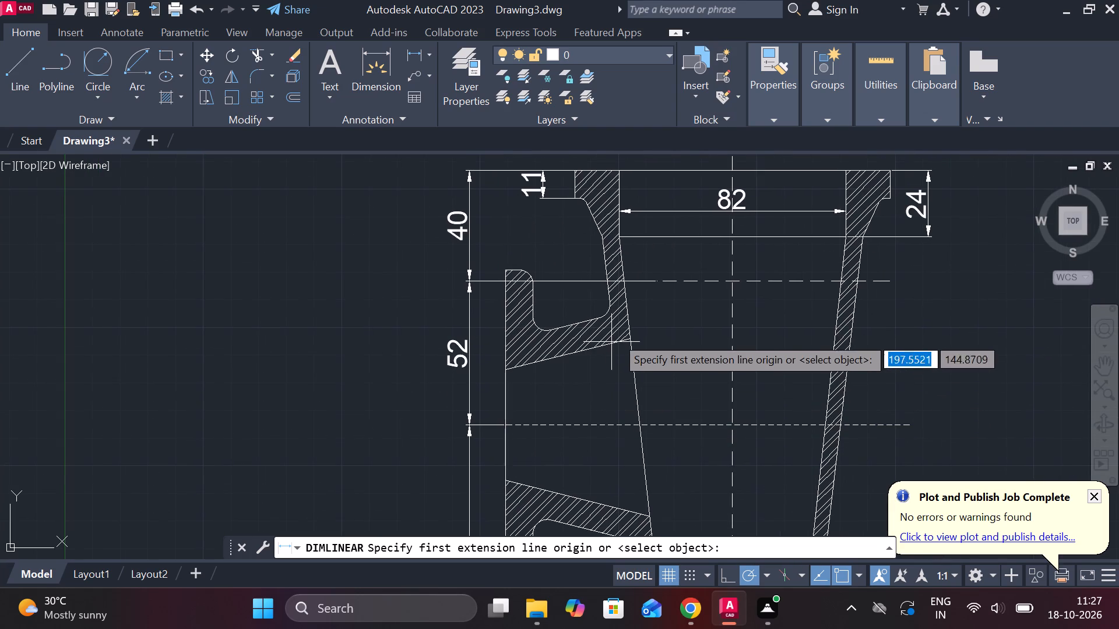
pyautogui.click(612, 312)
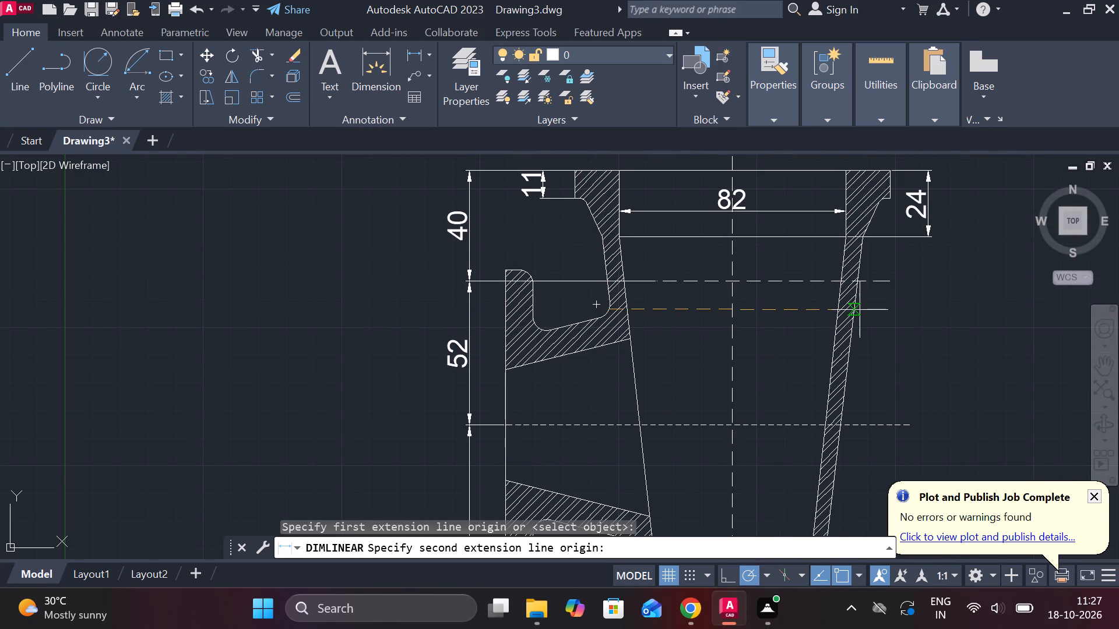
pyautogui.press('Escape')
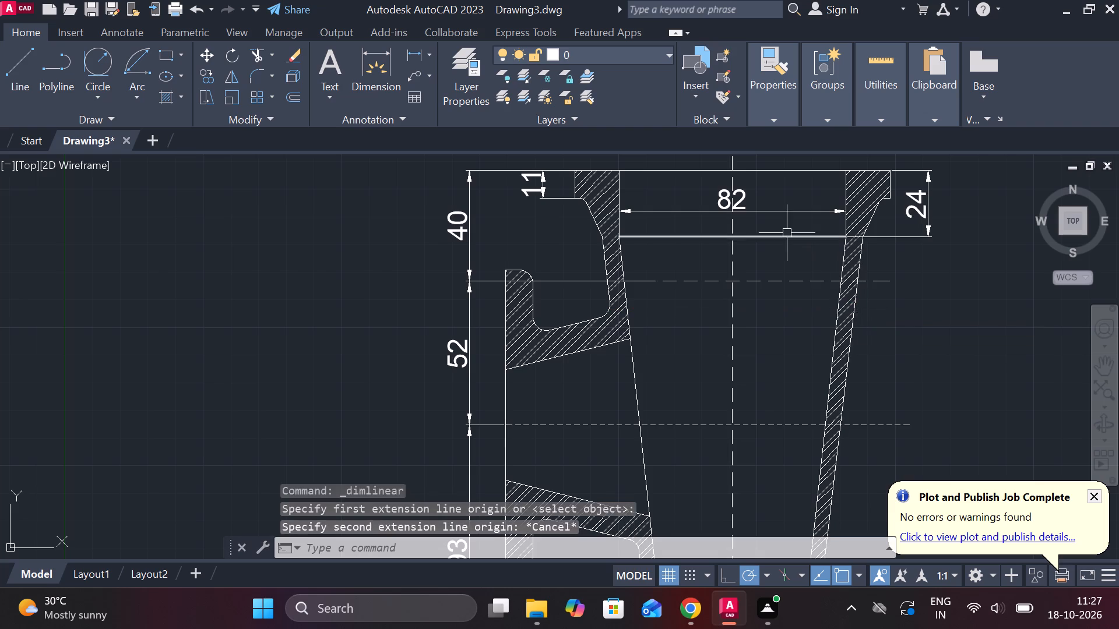
# Dimension the body's horizontal outer width at the neck where the upper flange's taper ends, placing it below the upper dashed line.
pyautogui.press('space')
pyautogui.click(603, 242)
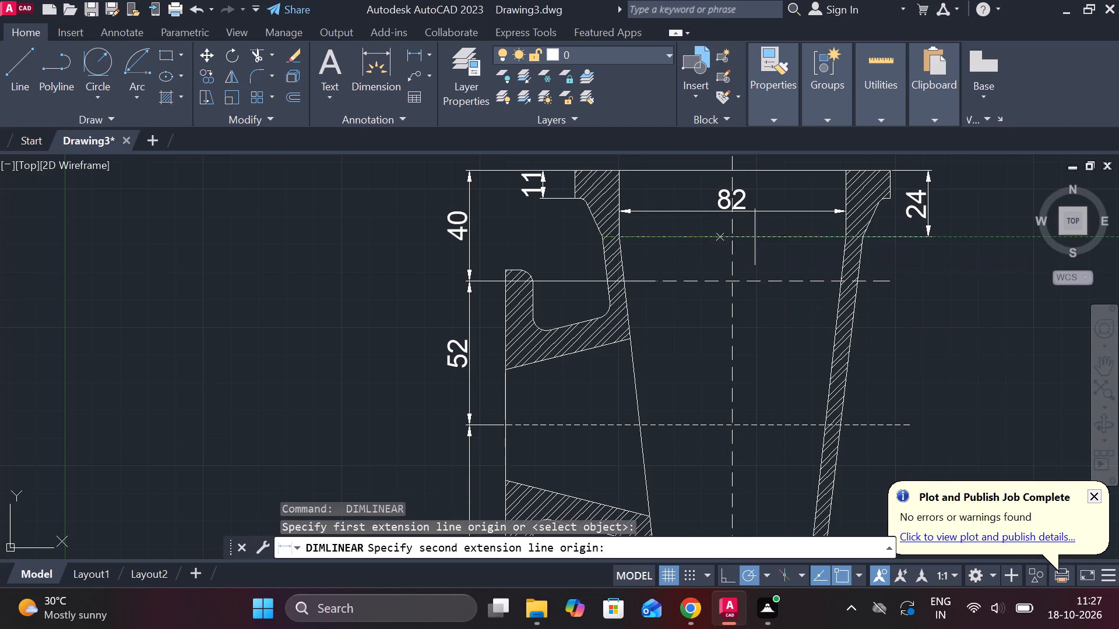
pyautogui.click(870, 234)
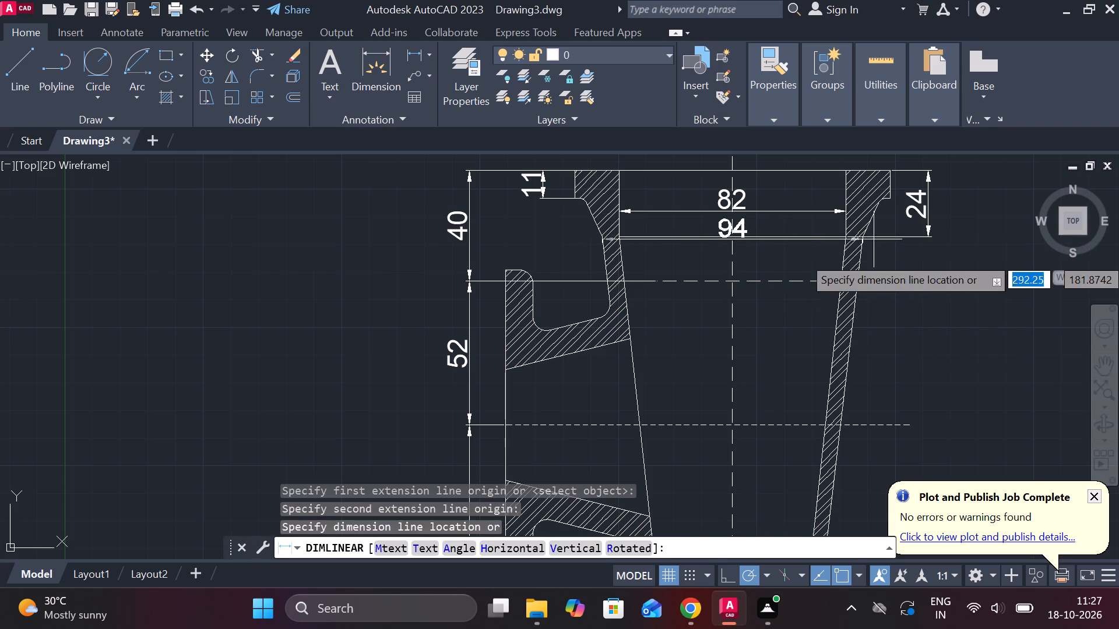
pyautogui.click(865, 306)
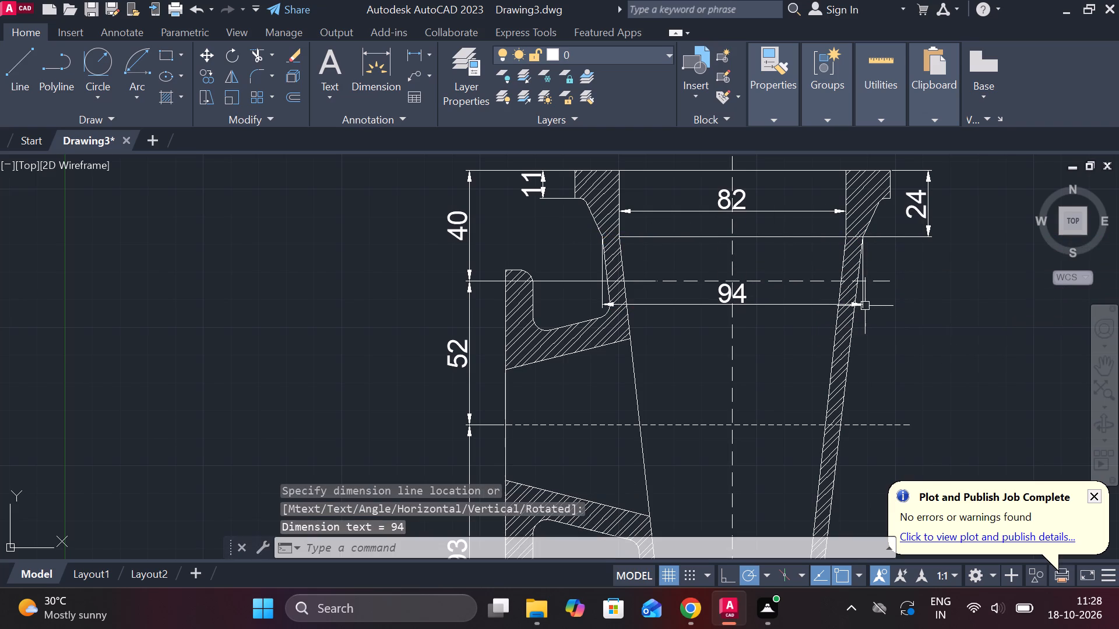
# Move the stacked vertical dimensions 93, 52 and 40 farther out, away from the left branch's outer face.
pyautogui.scroll(-1, 784, 374)
pyautogui.moveTo(653, 389); pyautogui.dragTo(702, 336, button='middle')
pyautogui.click(636, 434)
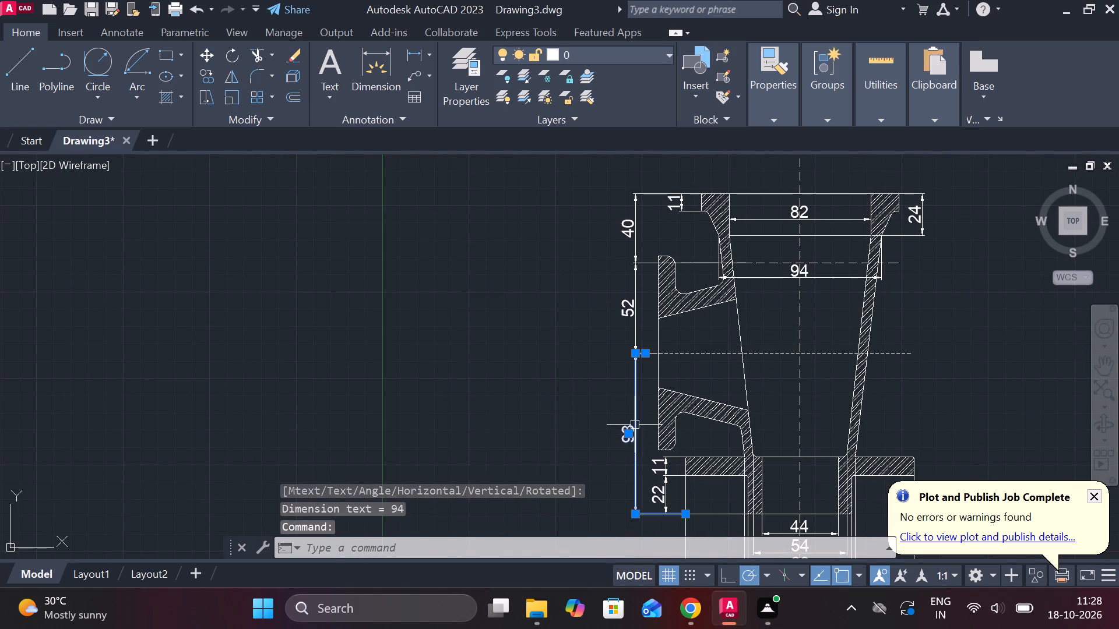
pyautogui.click(629, 437)
pyautogui.click(579, 437)
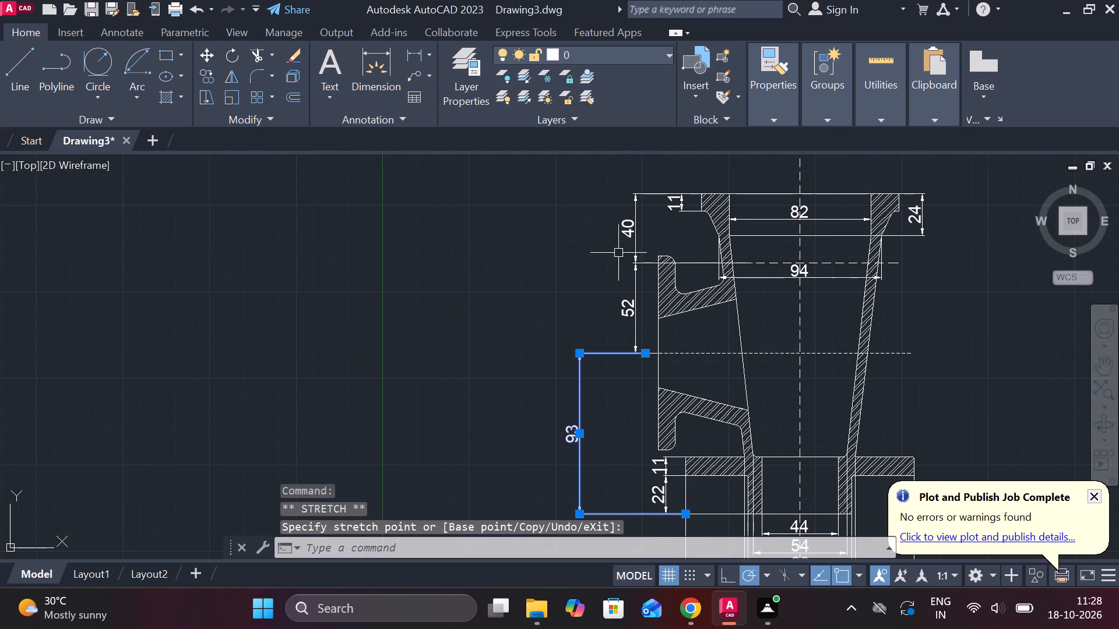
pyautogui.click(636, 305)
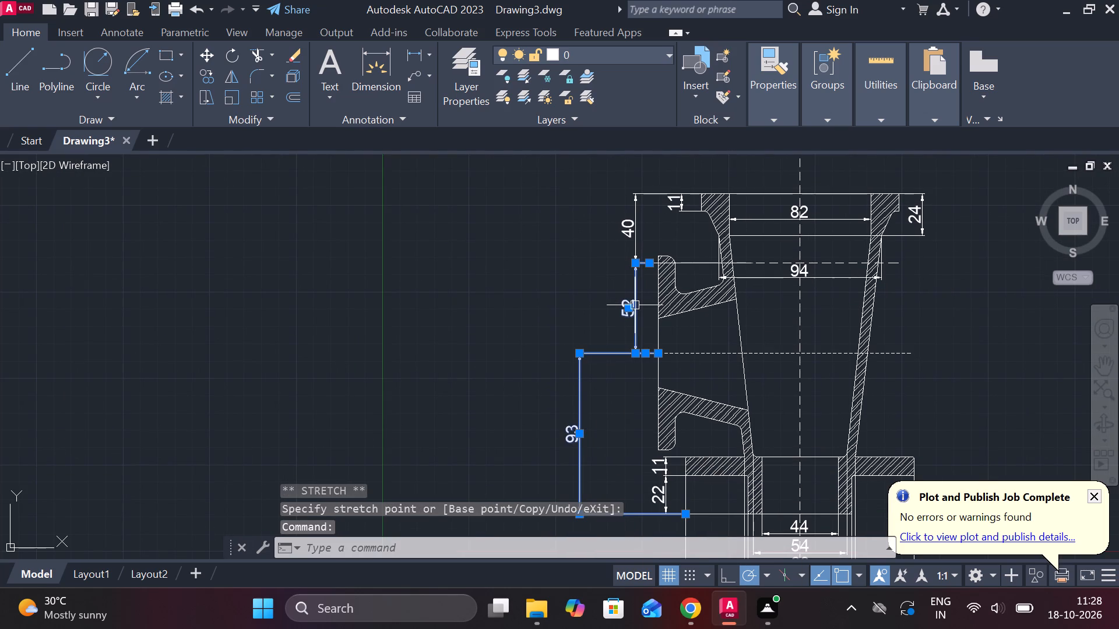
pyautogui.click(638, 351)
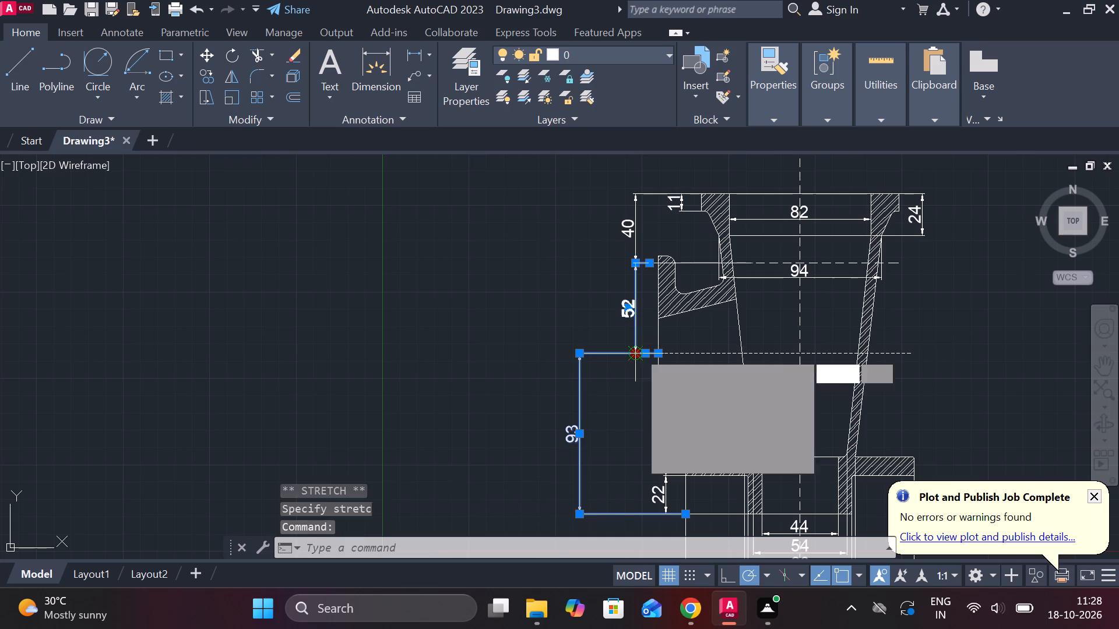
pyautogui.click(578, 349)
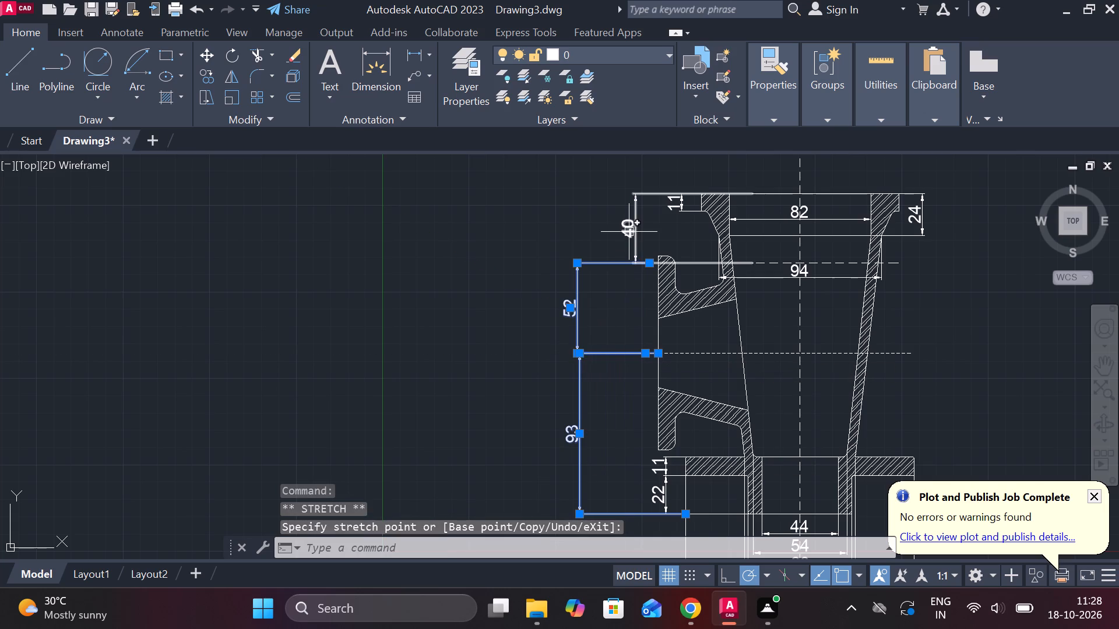
pyautogui.click(628, 232)
pyautogui.click(634, 264)
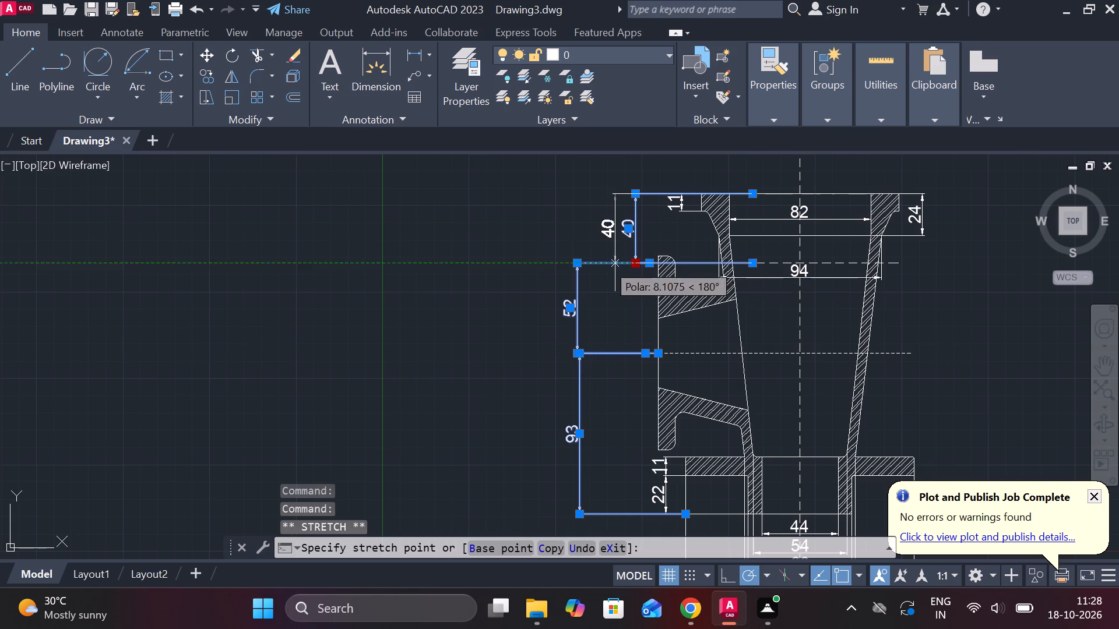
pyautogui.click(577, 261)
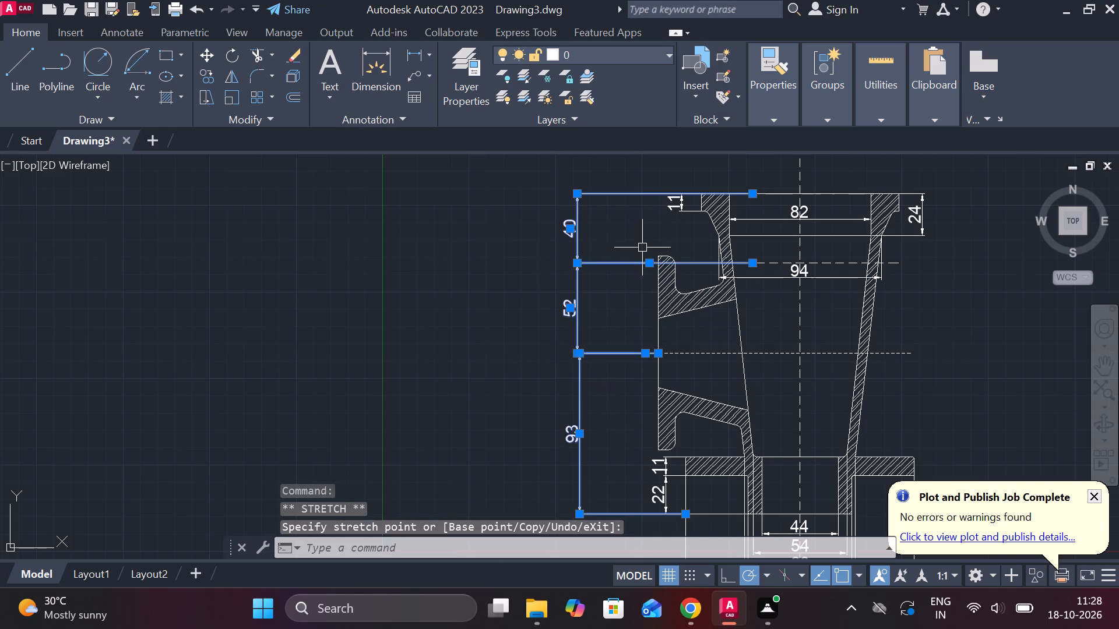
pyautogui.press('Escape')
# Align the 93 dimension's line exactly with the 52 dimension's line at the branch's mid-height.
pyautogui.scroll(1, 578, 289)
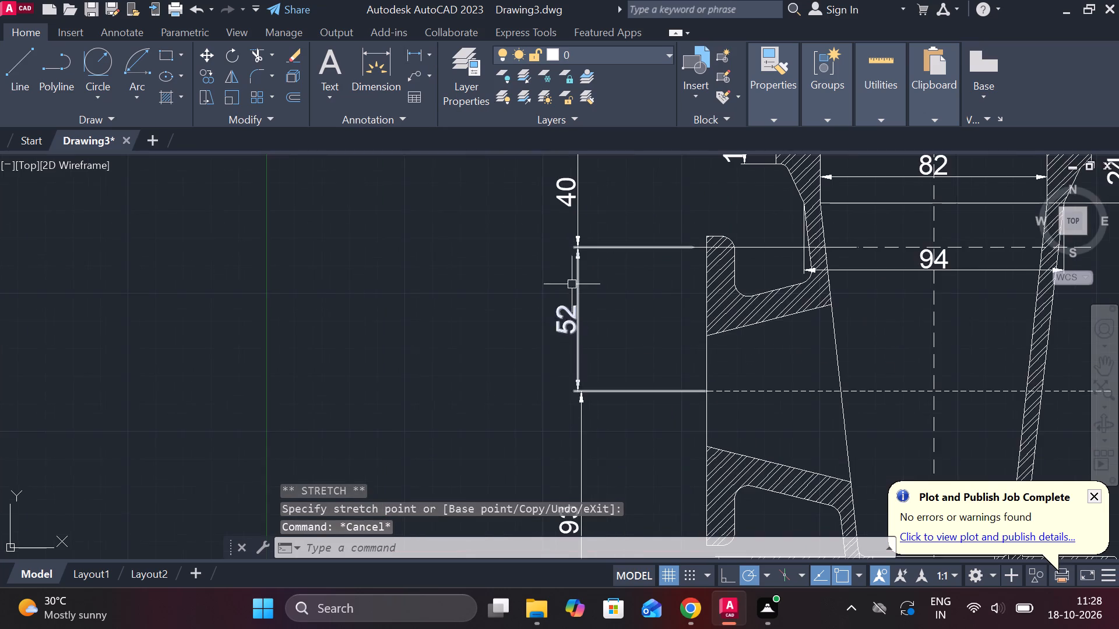
pyautogui.moveTo(564, 284); pyautogui.dragTo(551, 198, button='middle')
pyautogui.click(566, 326)
pyautogui.scroll(2, 573, 305)
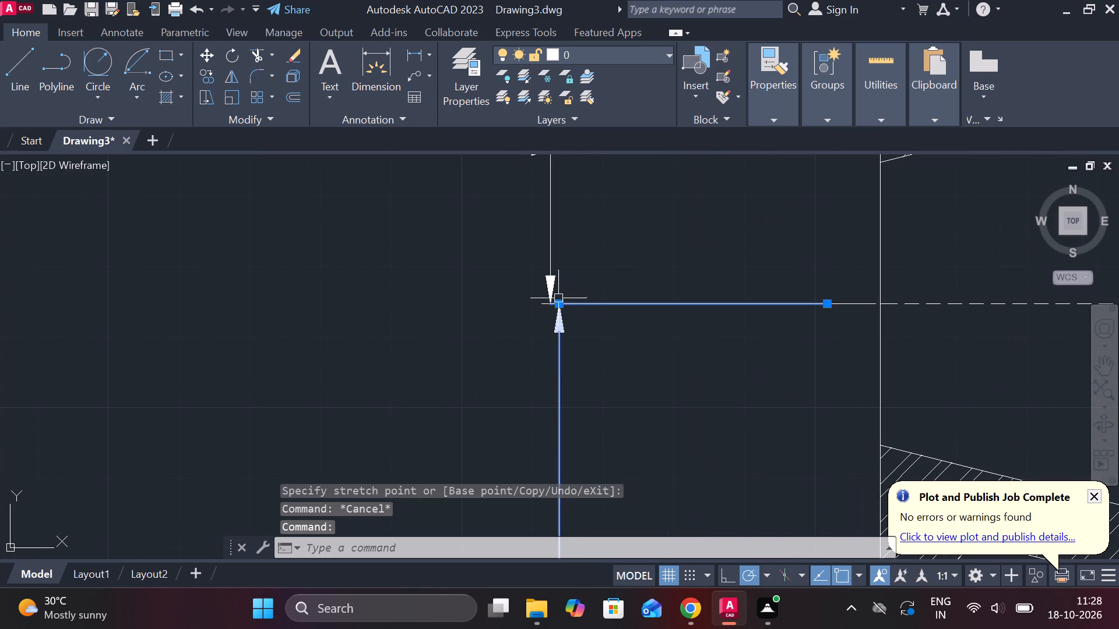
pyautogui.click(559, 301)
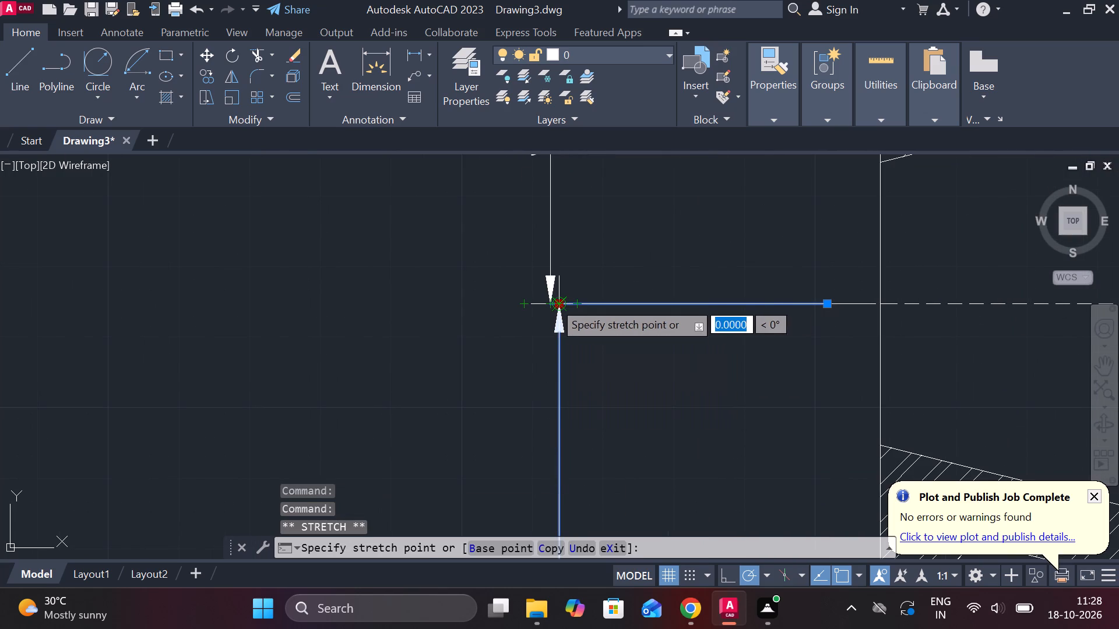
pyautogui.click(548, 300)
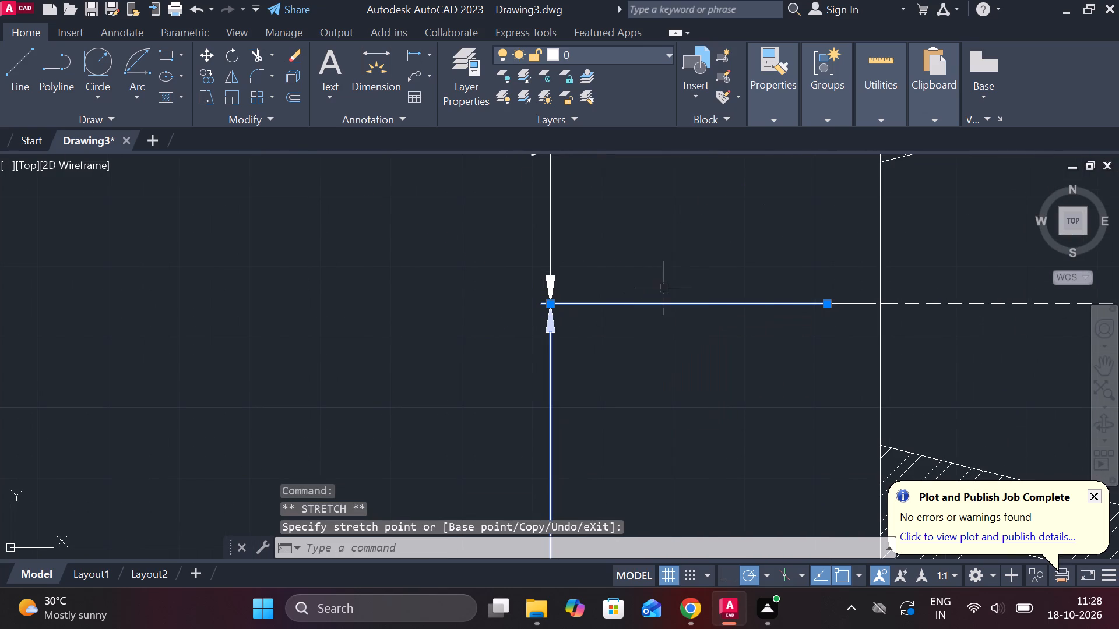
pyautogui.press('Escape')
# Dimension the height of the left branch's opening at its outer face, between the branch and the stacked vertical dimensions.
pyautogui.click(420, 51)
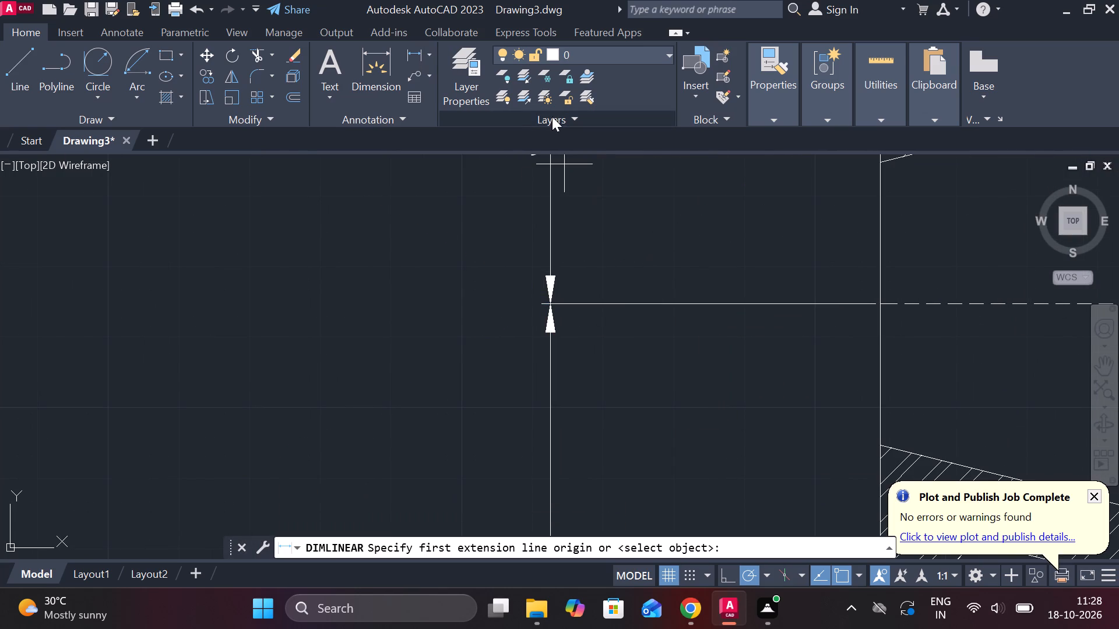
pyautogui.scroll(-1, 558, 121)
pyautogui.scroll(-2, 710, 281)
pyautogui.moveTo(740, 325); pyautogui.dragTo(693, 278, button='middle')
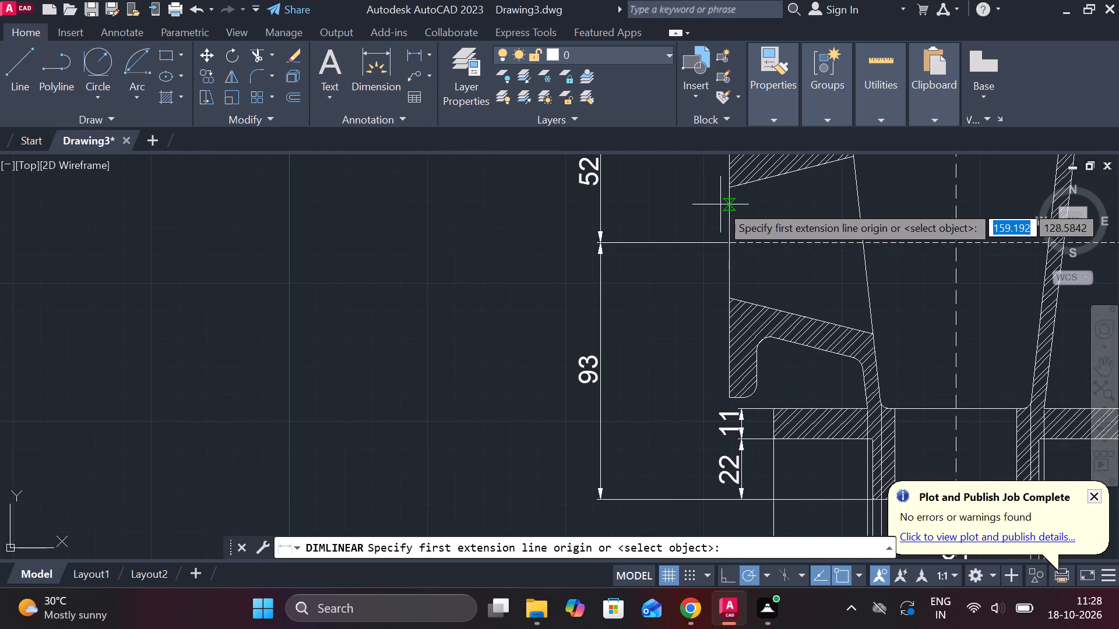
pyautogui.click(724, 197)
pyautogui.click(729, 289)
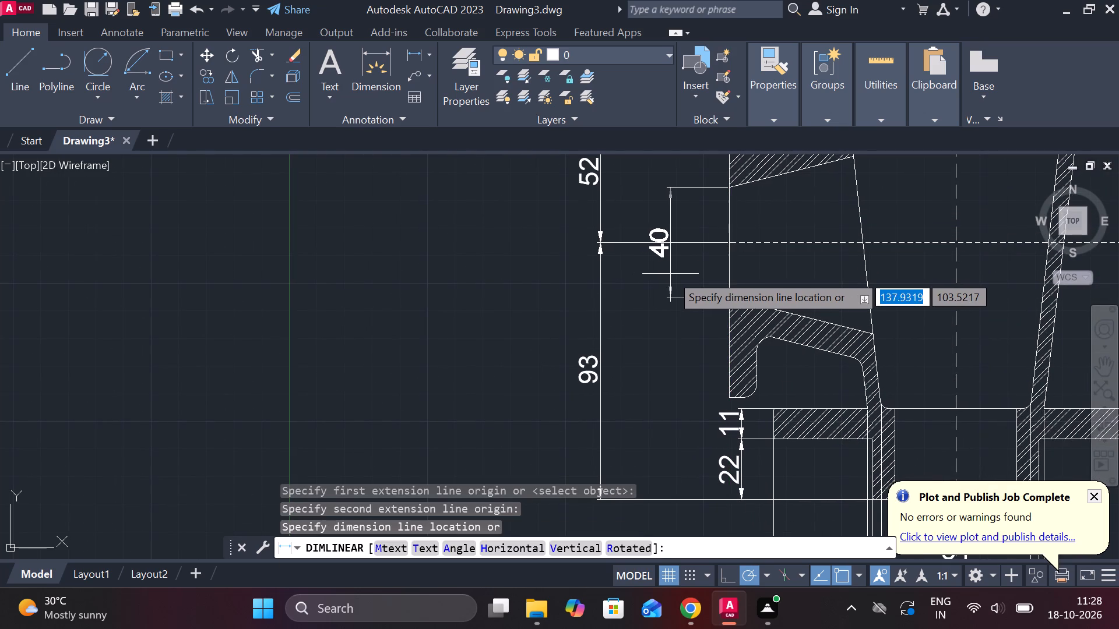
pyautogui.click(670, 274)
# Draw a horizontal line about 54 units long from the upper corner of the branch opening into the body.
pyautogui.moveTo(760, 306); pyautogui.dragTo(671, 354, button='middle')
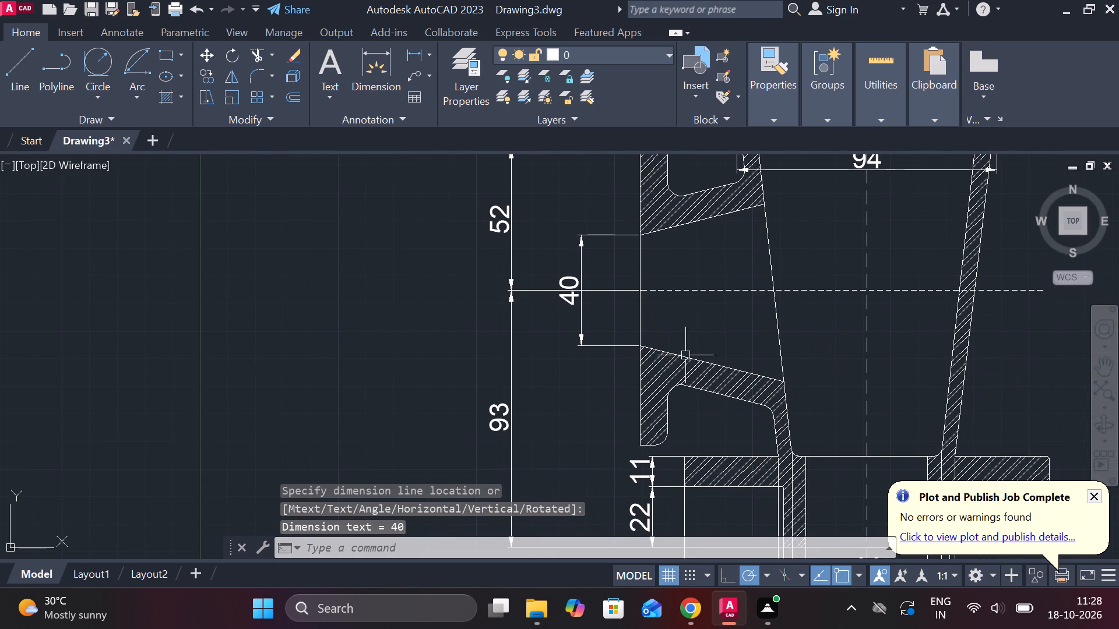
pyautogui.scroll(1, 681, 229)
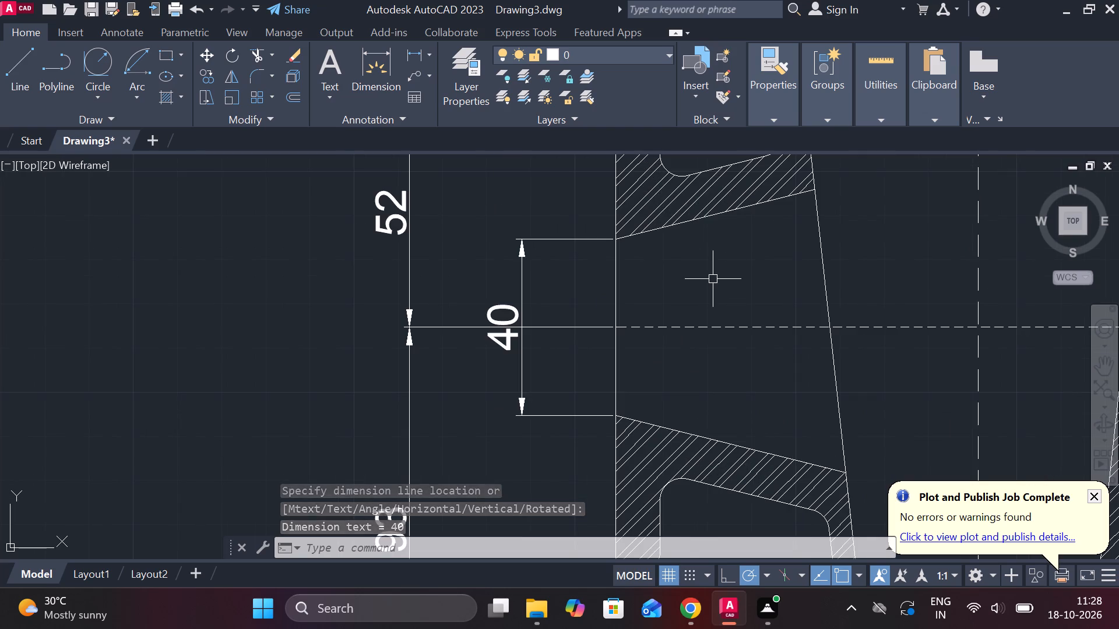
pyautogui.press('Escape')
pyautogui.press('l')
pyautogui.press('Return')
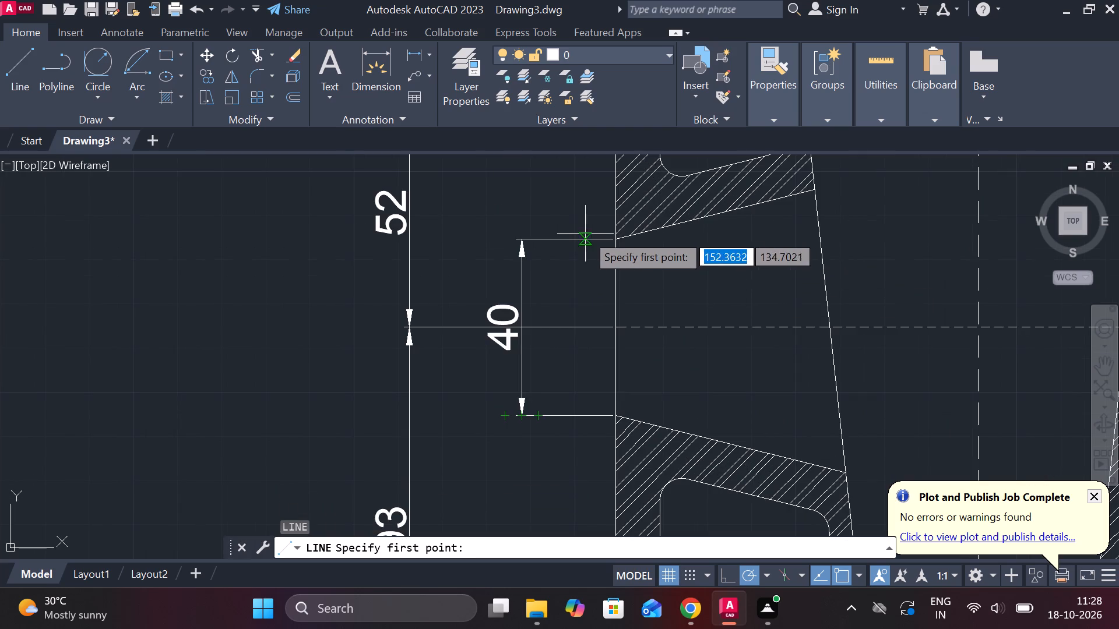
pyautogui.click(621, 239)
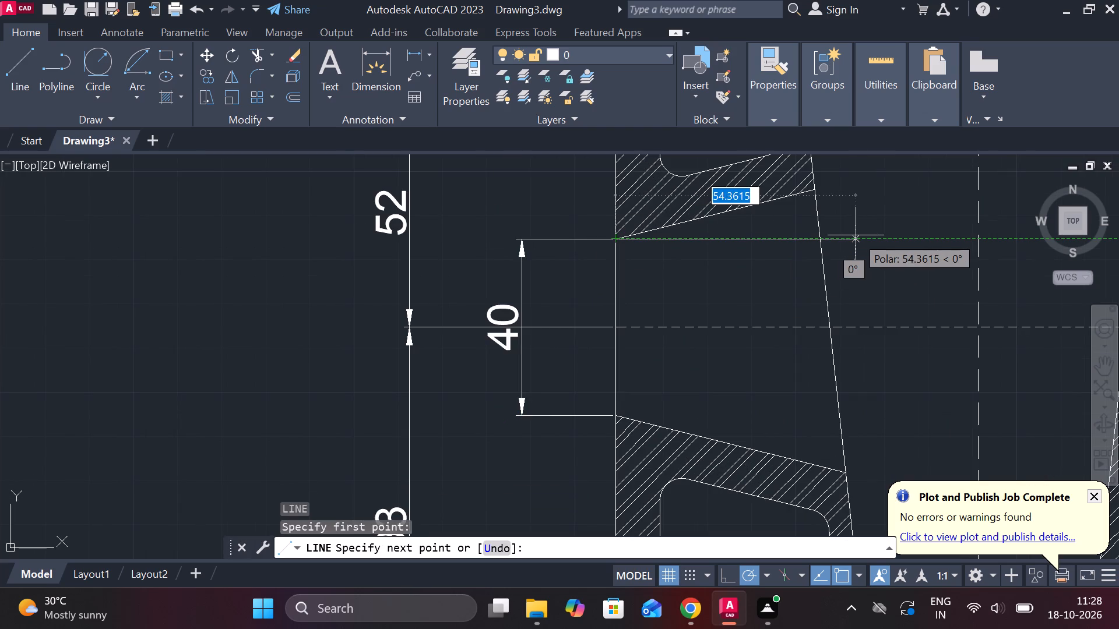
pyautogui.click(856, 235)
pyautogui.press('Escape')
# Set the linetype of the new short horizontal line at the top of the branch opening to DASHED.
pyautogui.scroll(-1, 862, 228)
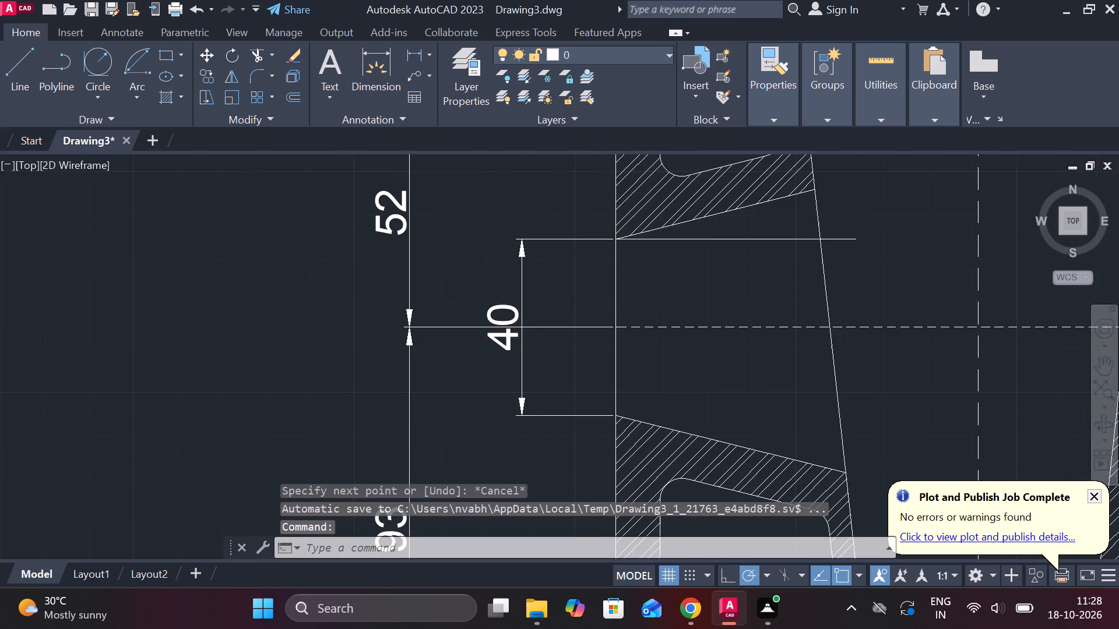
pyautogui.moveTo(861, 228); pyautogui.dragTo(775, 271, button='middle')
pyautogui.click(696, 277)
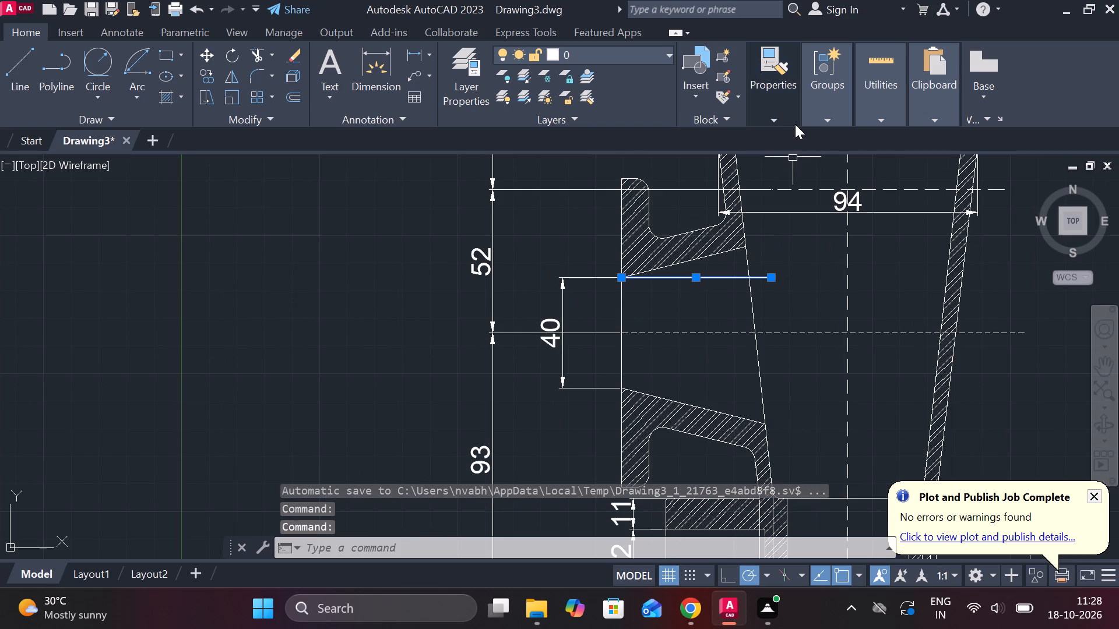
pyautogui.click(795, 124)
pyautogui.click(894, 177)
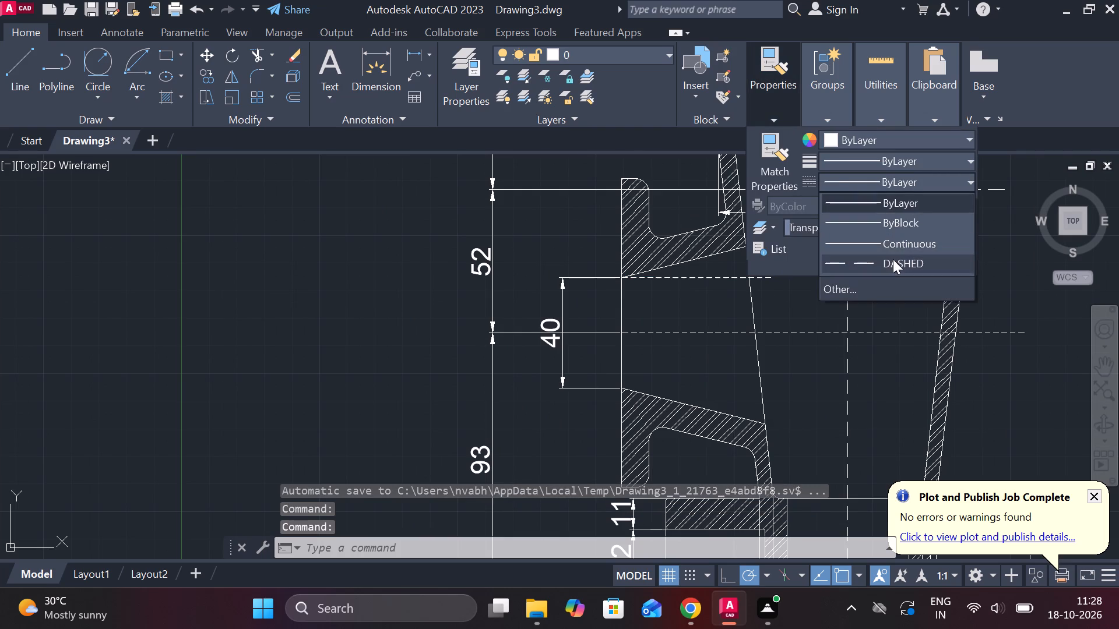
pyautogui.click(893, 259)
# Add an angular dimension between the branch's upper sloped inner edge and the short dashed horizontal line.
pyautogui.click(434, 53)
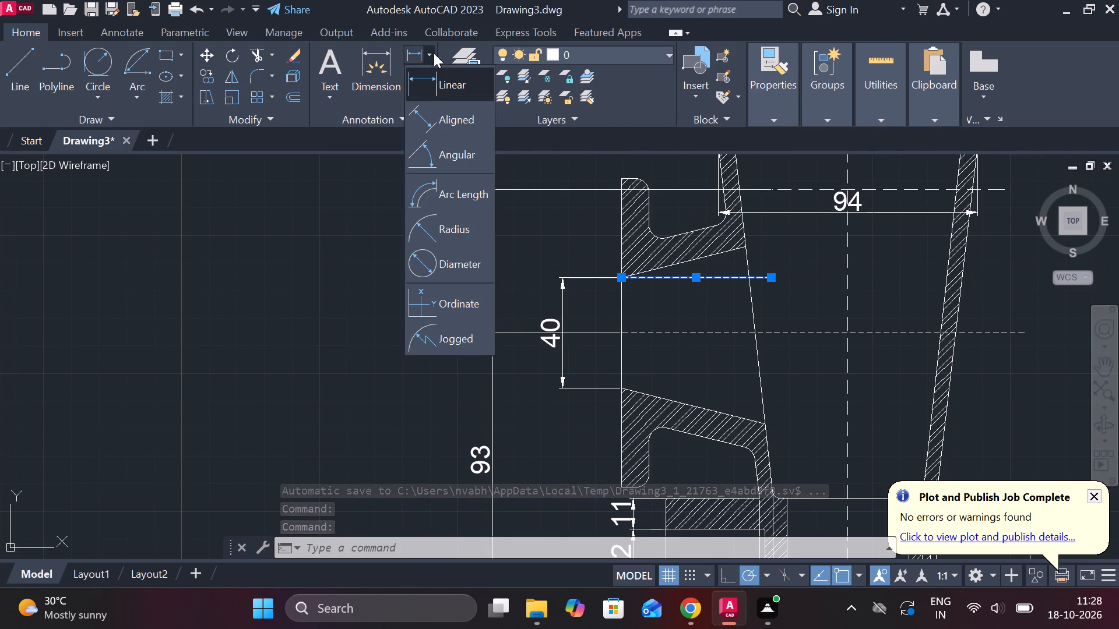
pyautogui.click(453, 148)
pyautogui.scroll(1, 718, 257)
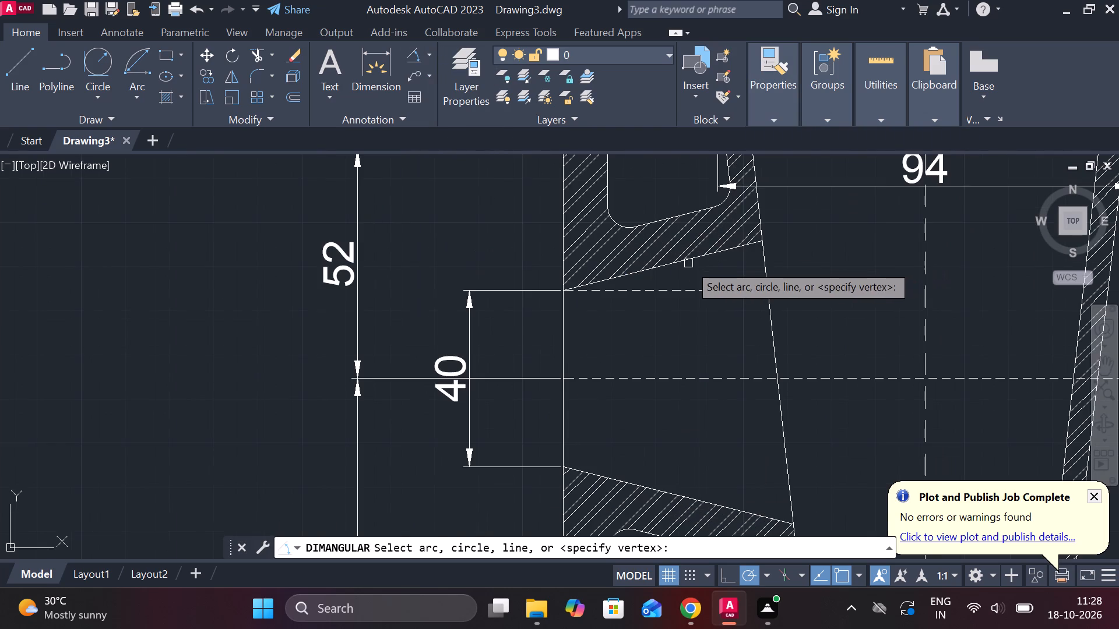
pyautogui.click(688, 263)
pyautogui.click(698, 292)
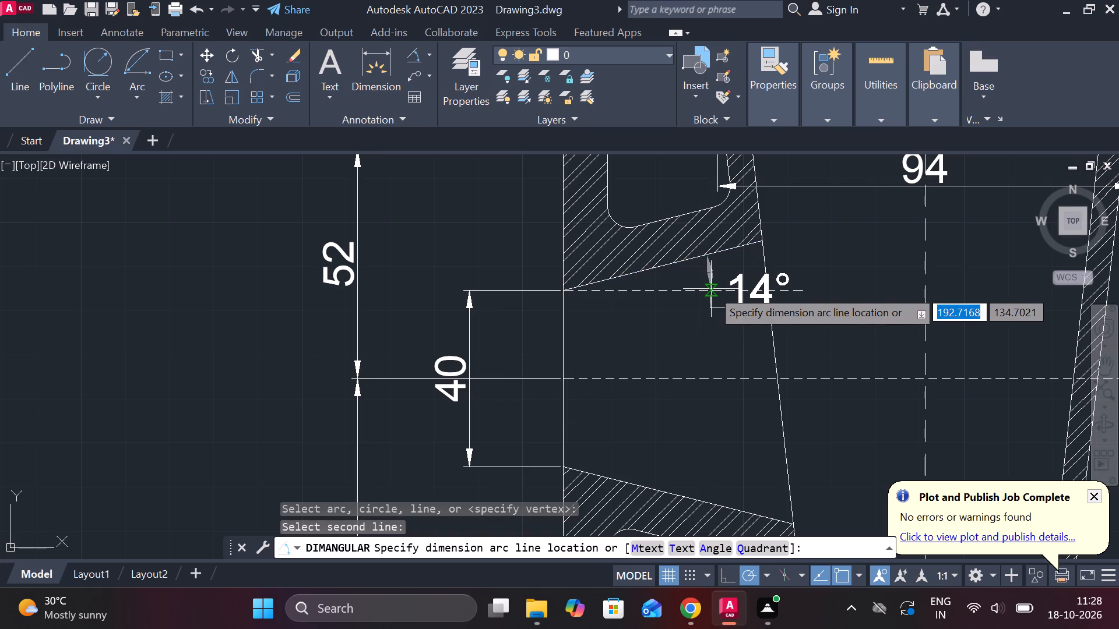
pyautogui.click(713, 288)
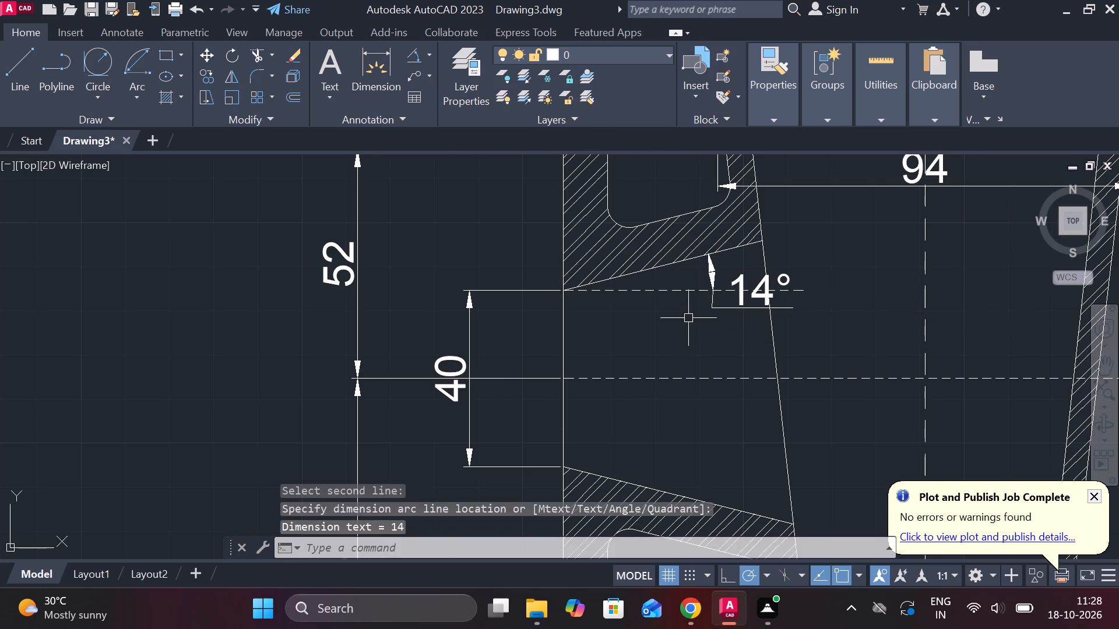
# Add an aligned dimension for the wall thickness of the left branch's lower sloped wall.
pyautogui.scroll(-1, 688, 318)
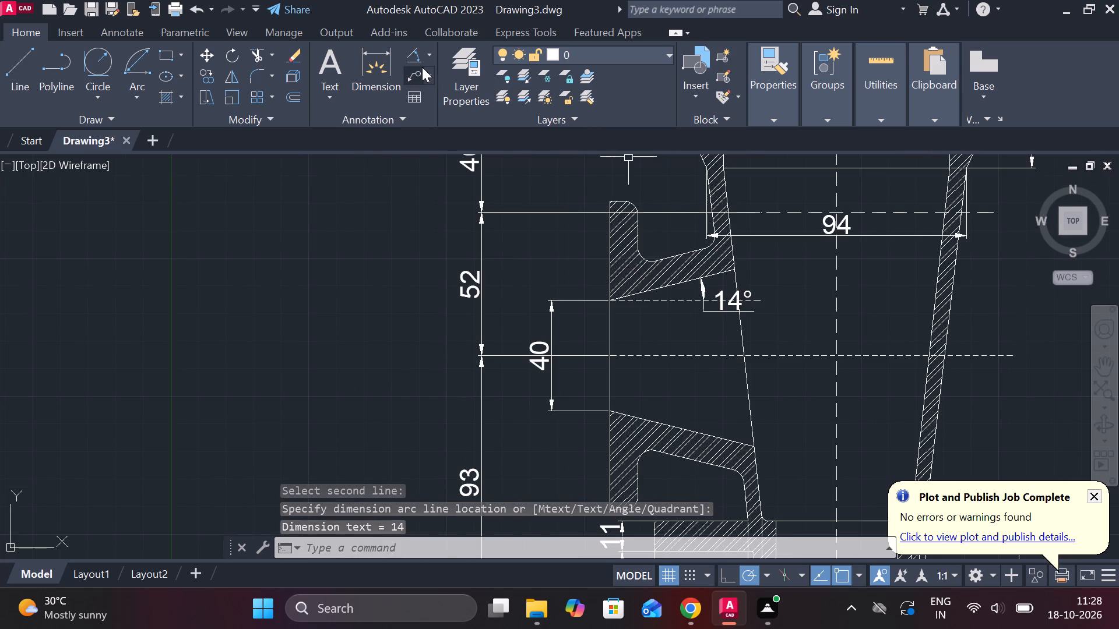
pyautogui.click(430, 54)
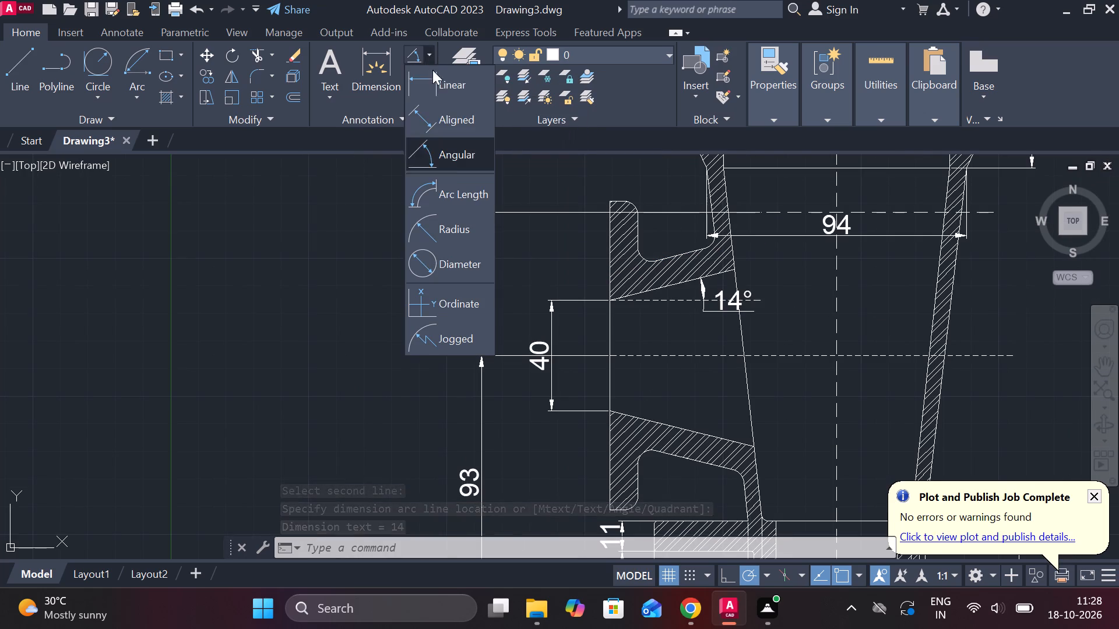
pyautogui.click(438, 124)
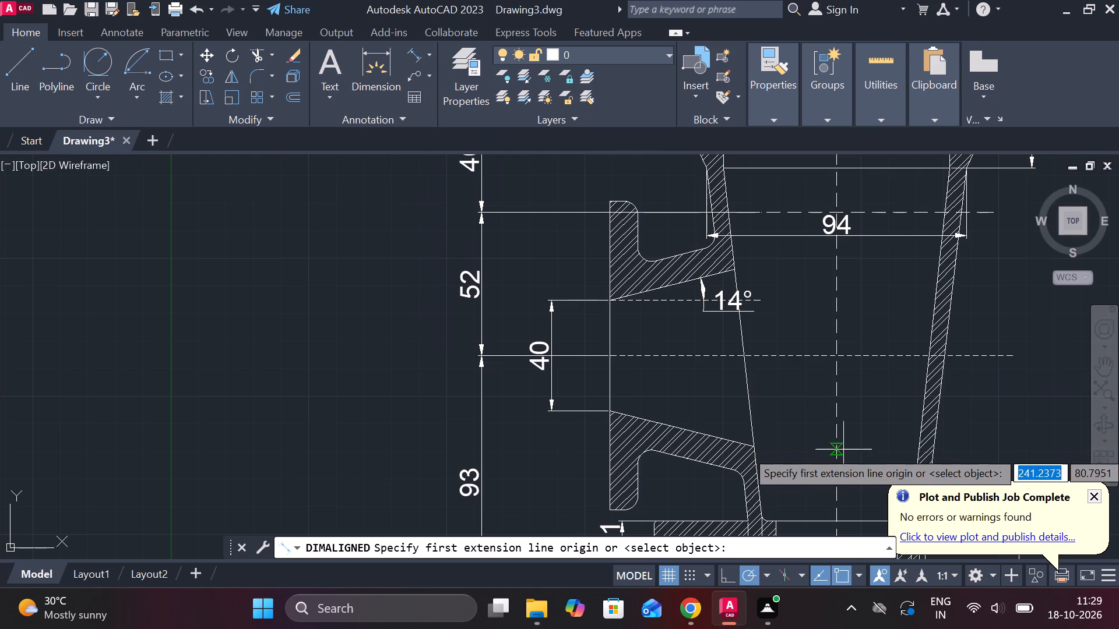
pyautogui.click(706, 432)
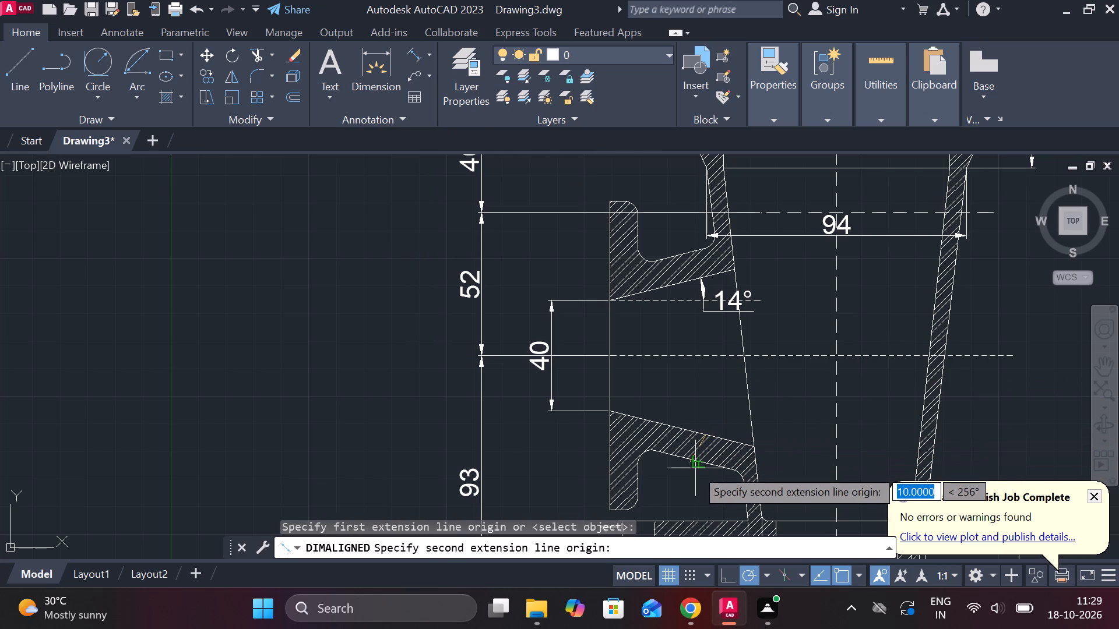
pyautogui.click(695, 468)
pyautogui.click(692, 482)
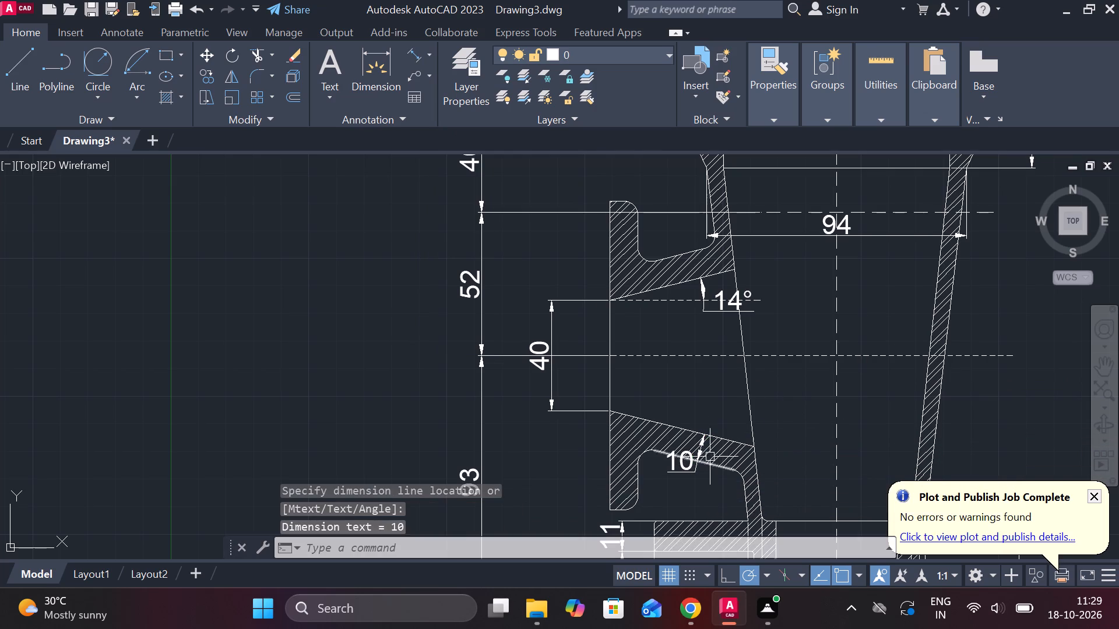
pyautogui.moveTo(707, 443); pyautogui.dragTo(657, 352, button='middle')
pyautogui.scroll(-1, 780, 323)
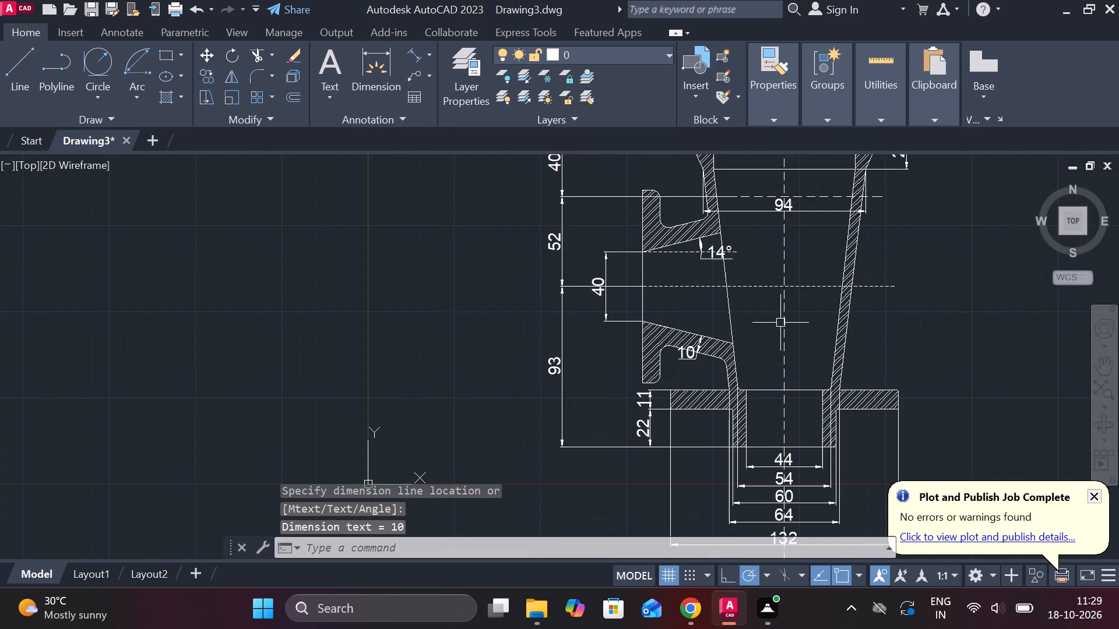
pyautogui.scroll(-1, 780, 323)
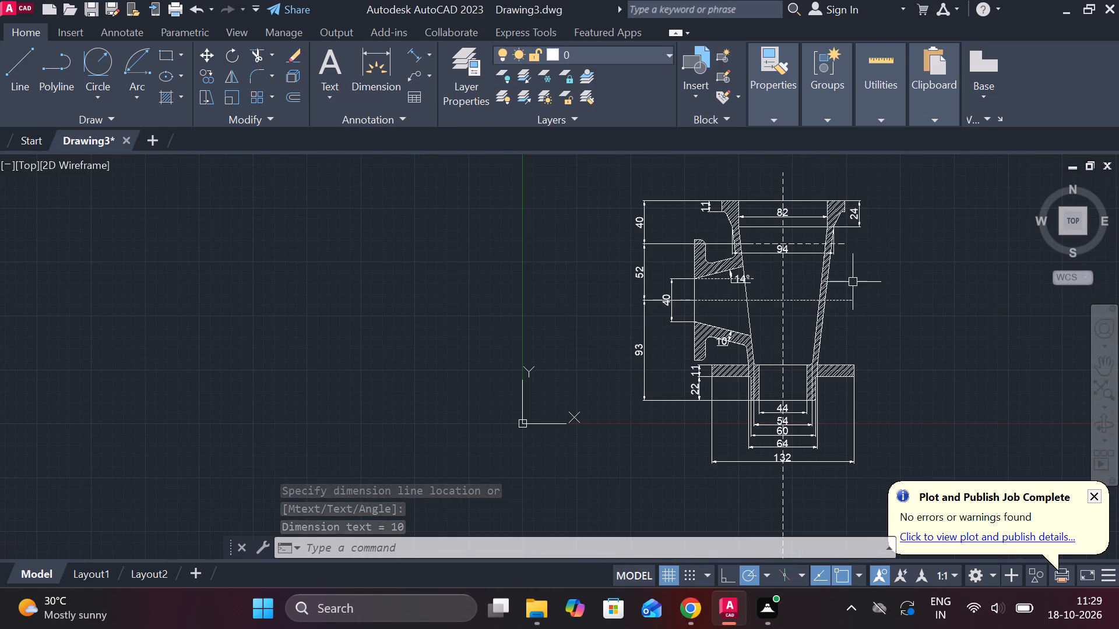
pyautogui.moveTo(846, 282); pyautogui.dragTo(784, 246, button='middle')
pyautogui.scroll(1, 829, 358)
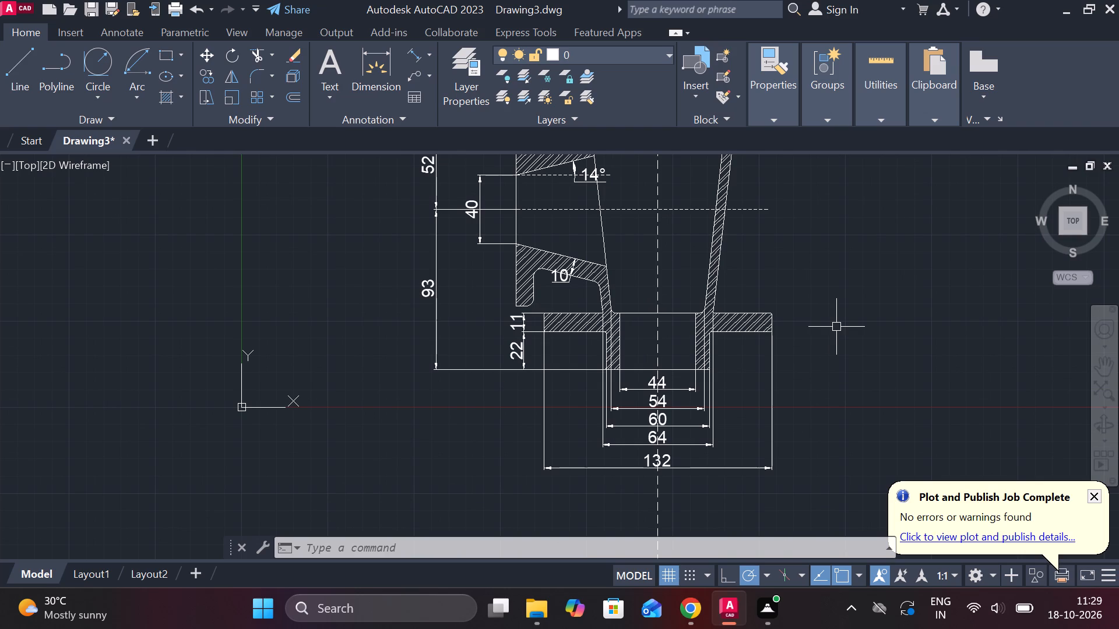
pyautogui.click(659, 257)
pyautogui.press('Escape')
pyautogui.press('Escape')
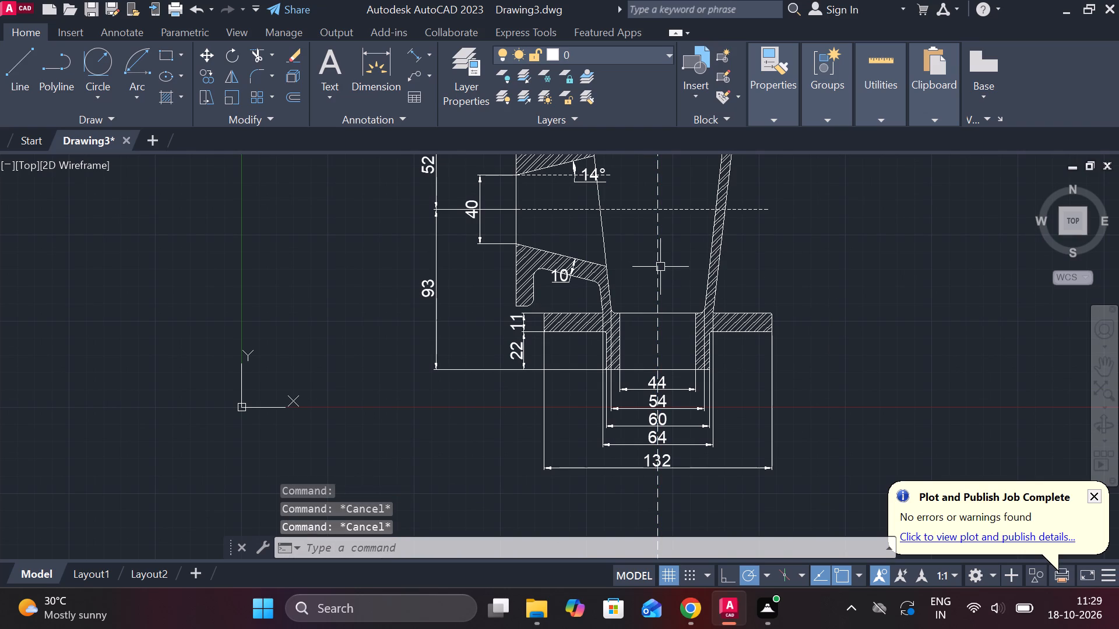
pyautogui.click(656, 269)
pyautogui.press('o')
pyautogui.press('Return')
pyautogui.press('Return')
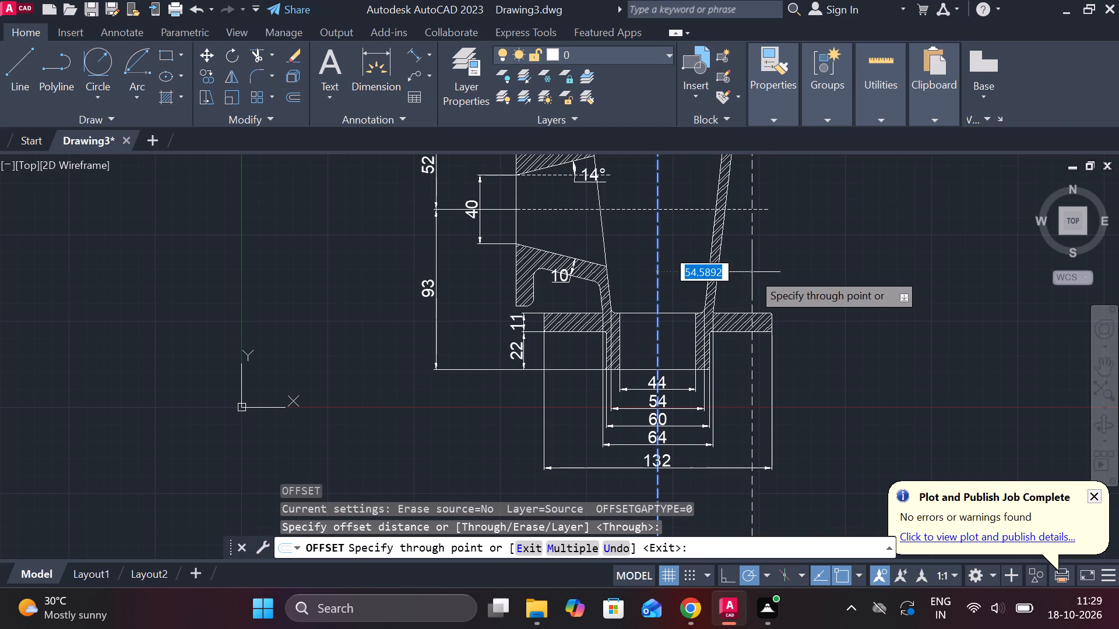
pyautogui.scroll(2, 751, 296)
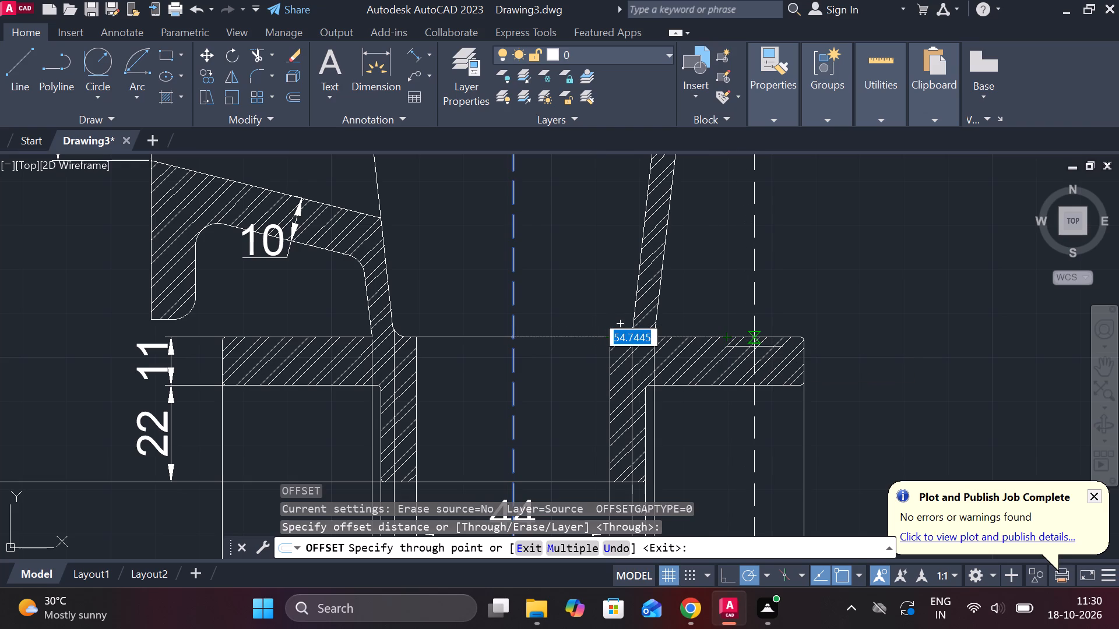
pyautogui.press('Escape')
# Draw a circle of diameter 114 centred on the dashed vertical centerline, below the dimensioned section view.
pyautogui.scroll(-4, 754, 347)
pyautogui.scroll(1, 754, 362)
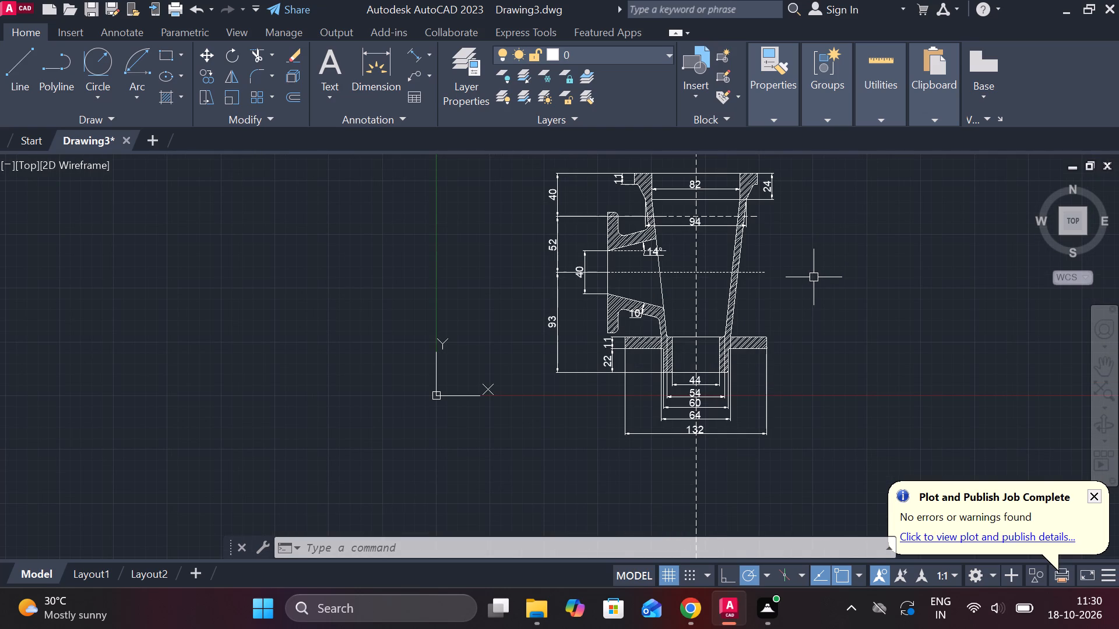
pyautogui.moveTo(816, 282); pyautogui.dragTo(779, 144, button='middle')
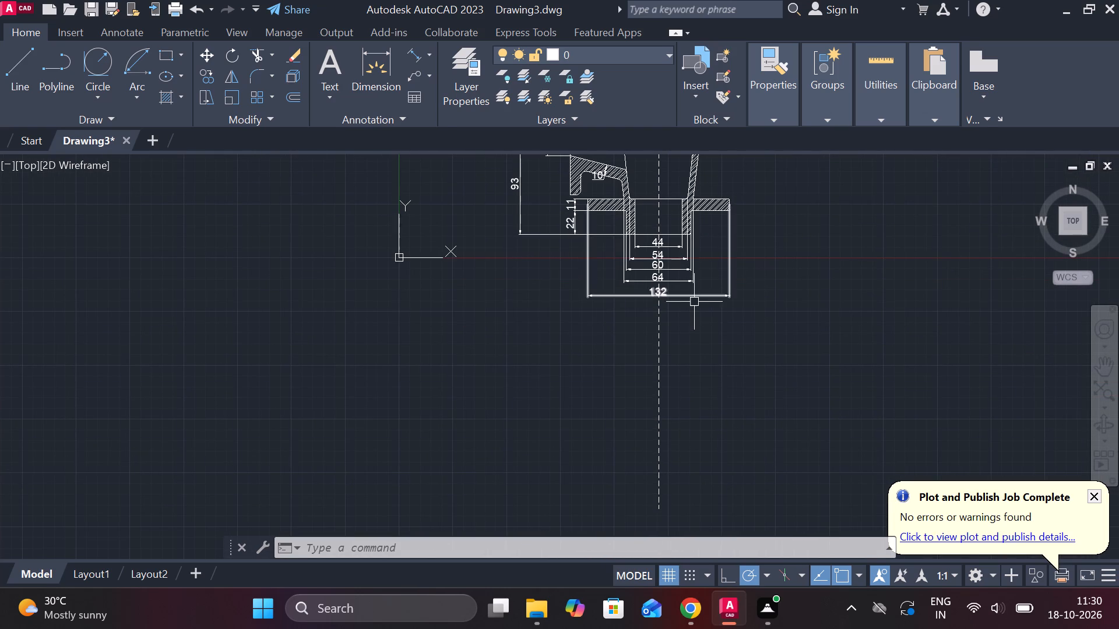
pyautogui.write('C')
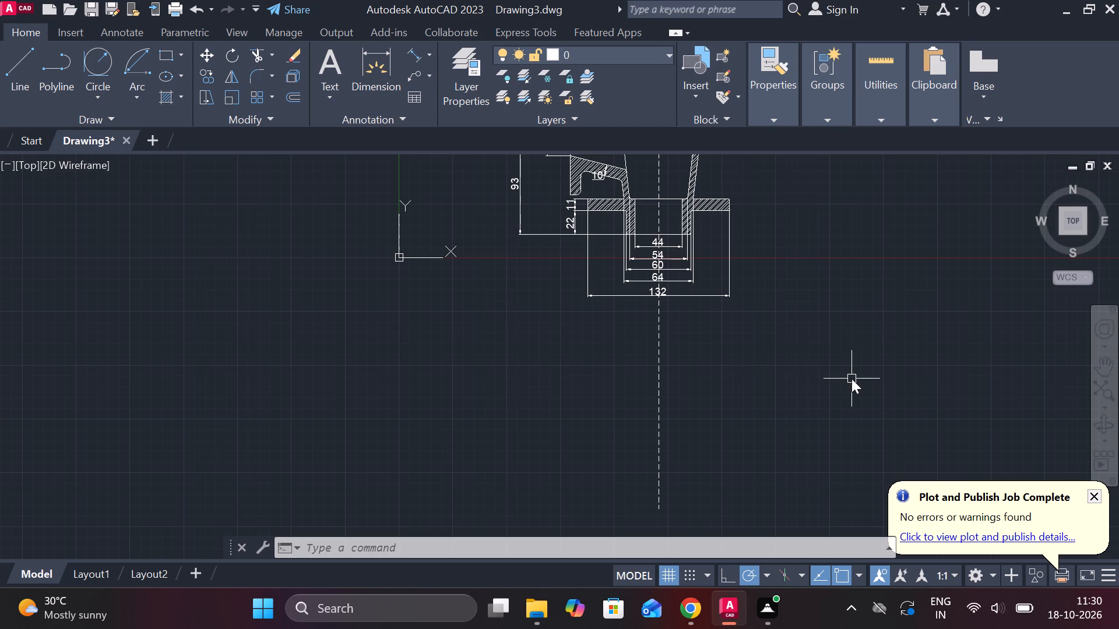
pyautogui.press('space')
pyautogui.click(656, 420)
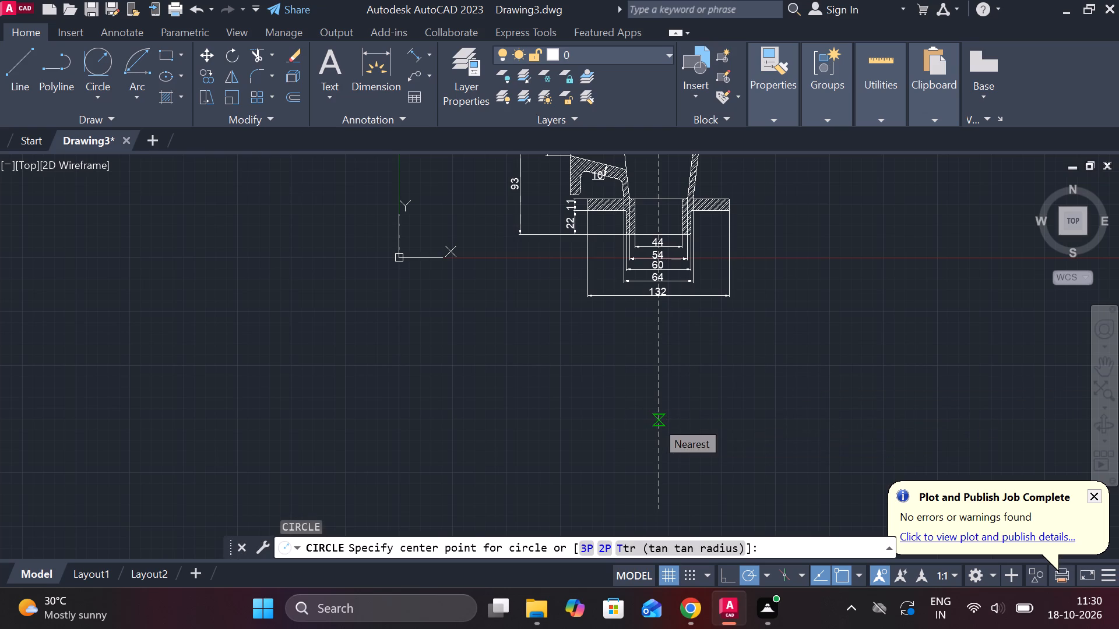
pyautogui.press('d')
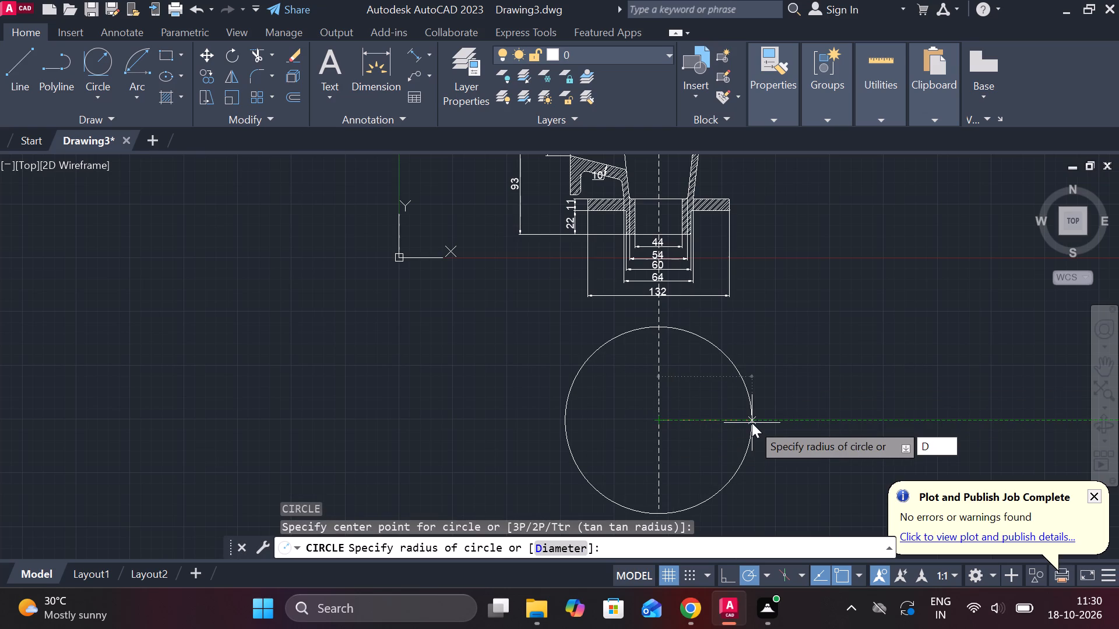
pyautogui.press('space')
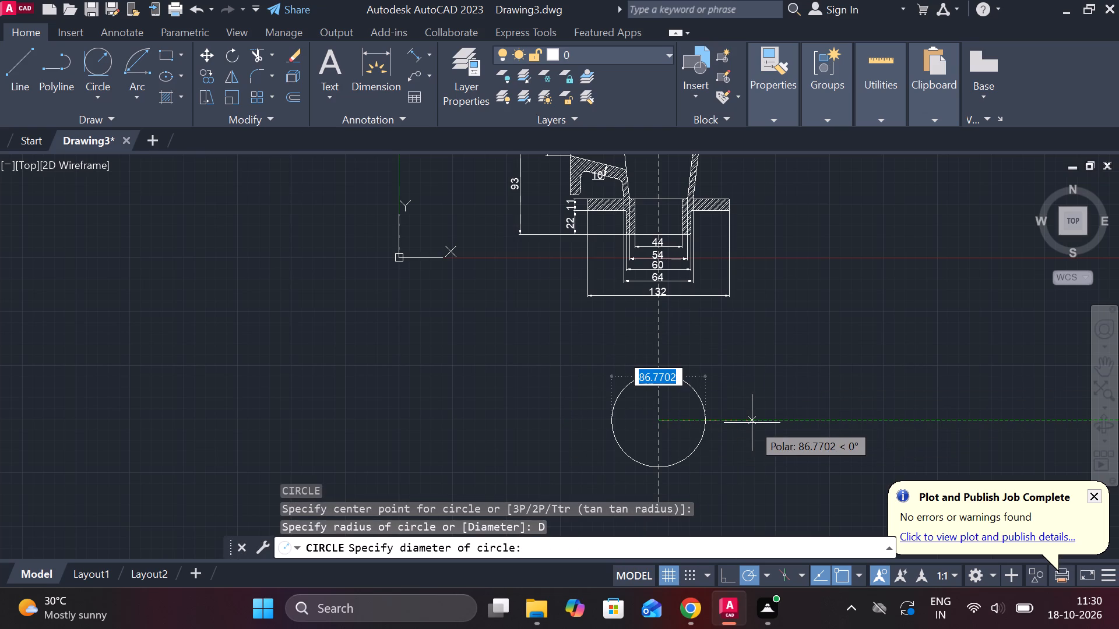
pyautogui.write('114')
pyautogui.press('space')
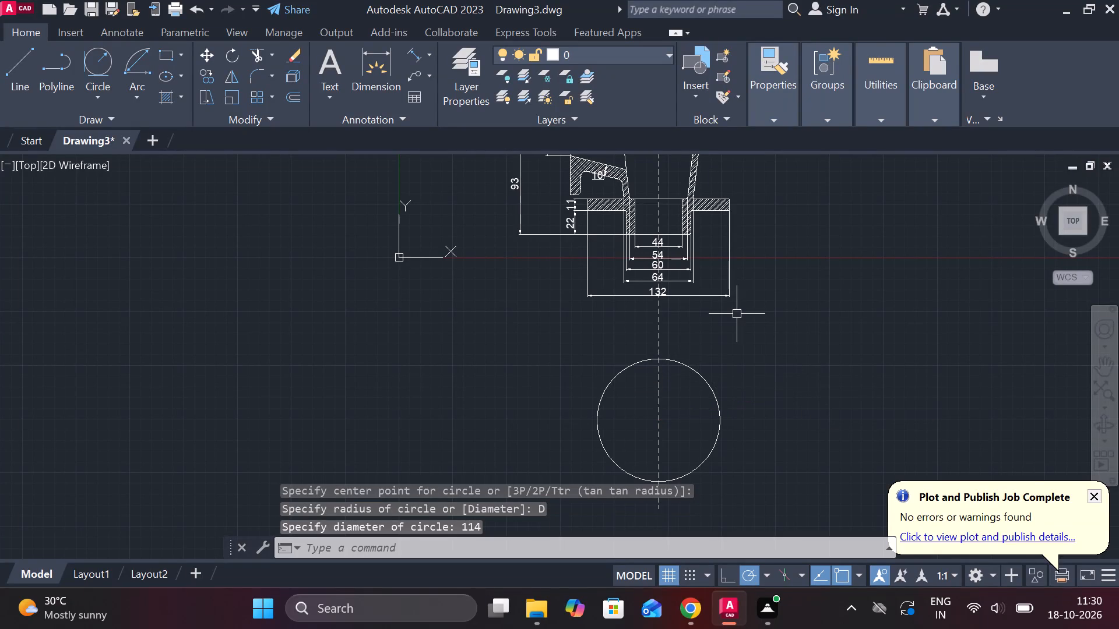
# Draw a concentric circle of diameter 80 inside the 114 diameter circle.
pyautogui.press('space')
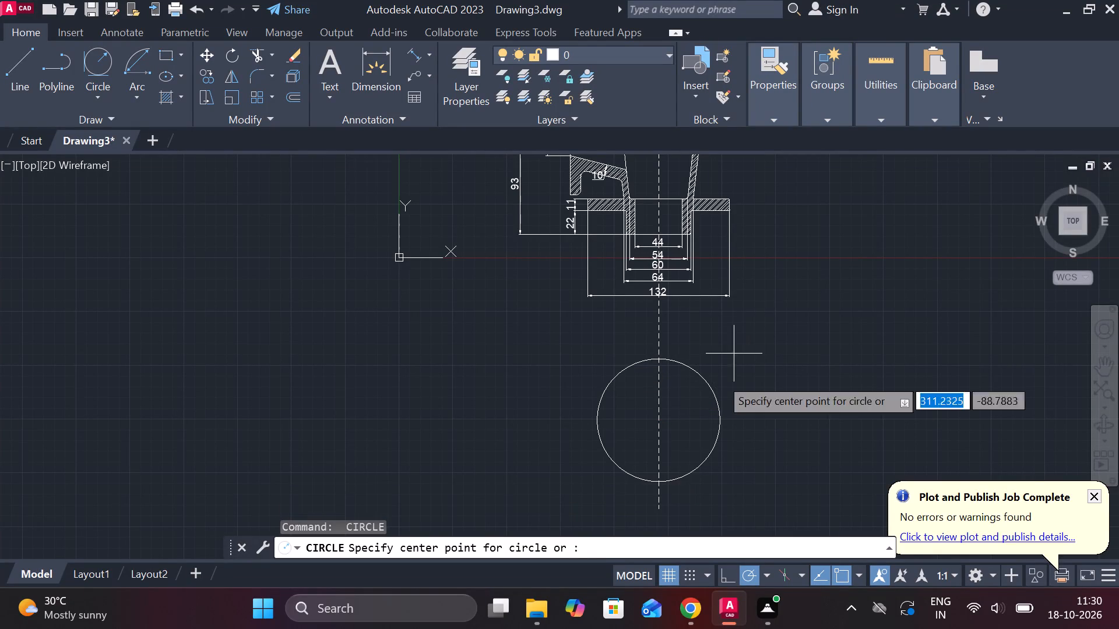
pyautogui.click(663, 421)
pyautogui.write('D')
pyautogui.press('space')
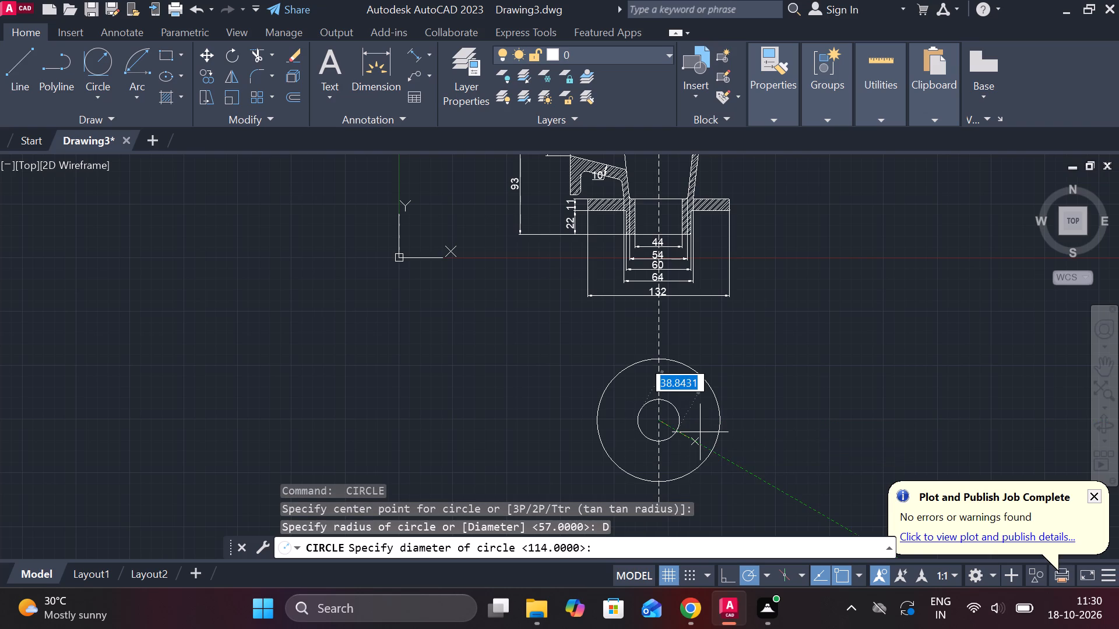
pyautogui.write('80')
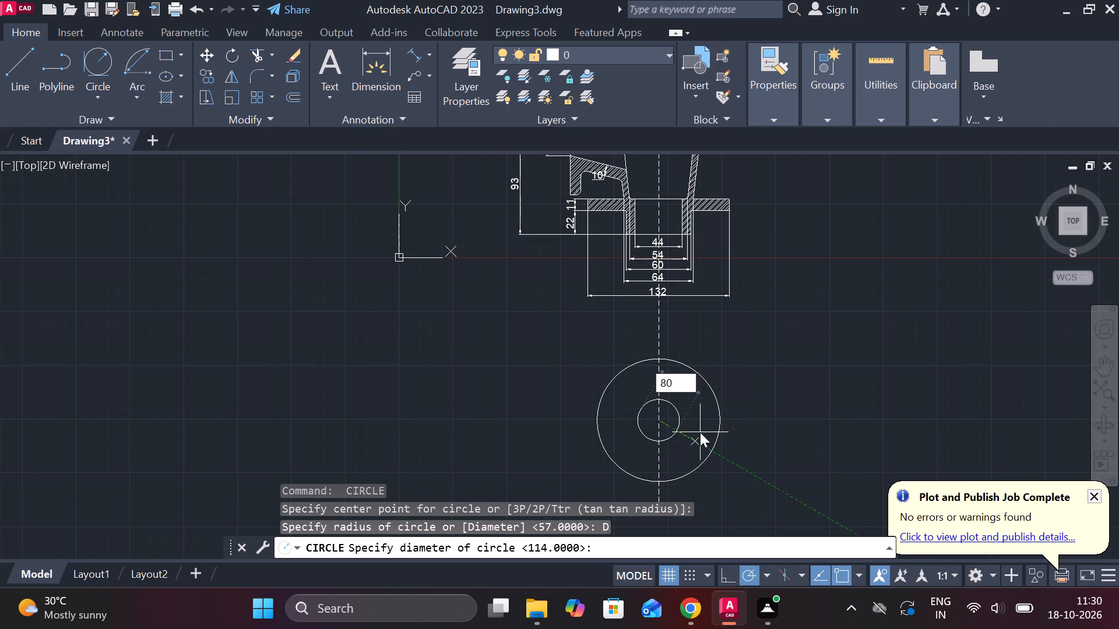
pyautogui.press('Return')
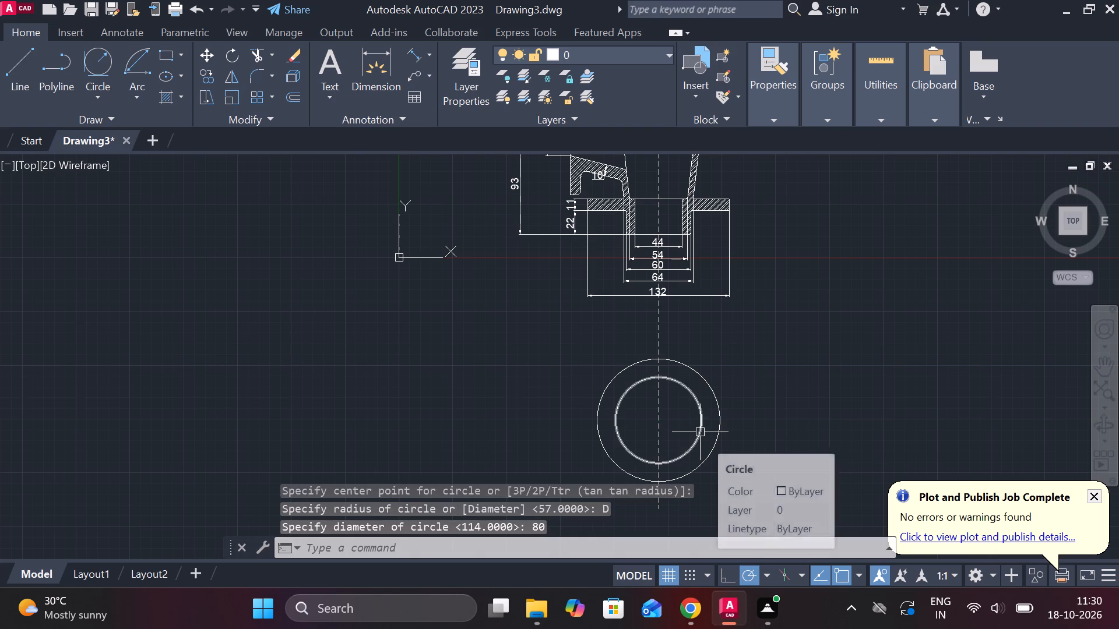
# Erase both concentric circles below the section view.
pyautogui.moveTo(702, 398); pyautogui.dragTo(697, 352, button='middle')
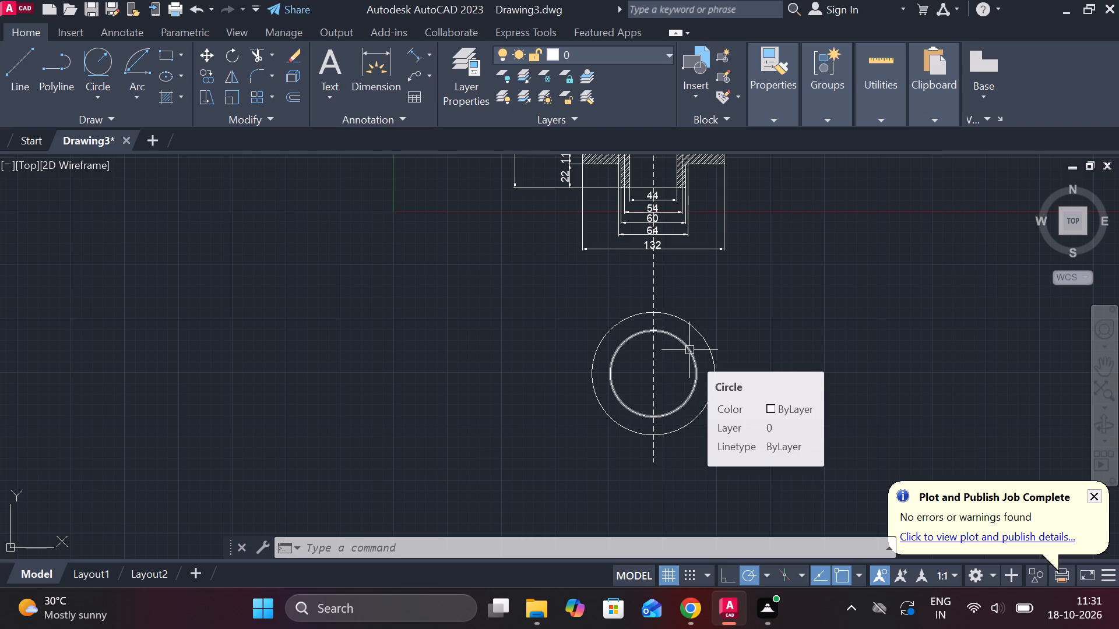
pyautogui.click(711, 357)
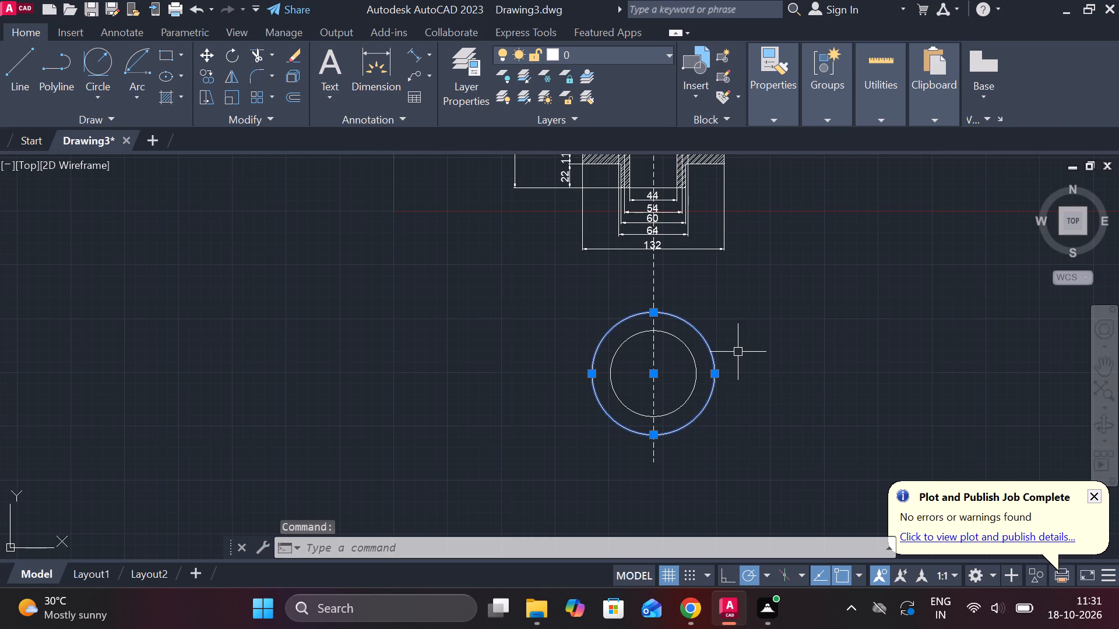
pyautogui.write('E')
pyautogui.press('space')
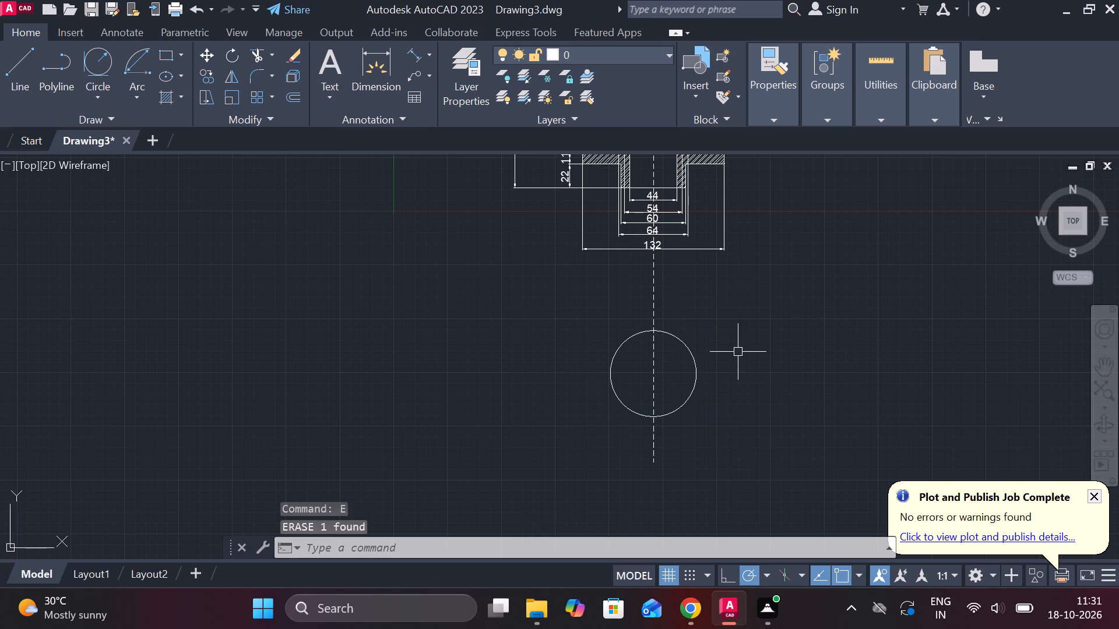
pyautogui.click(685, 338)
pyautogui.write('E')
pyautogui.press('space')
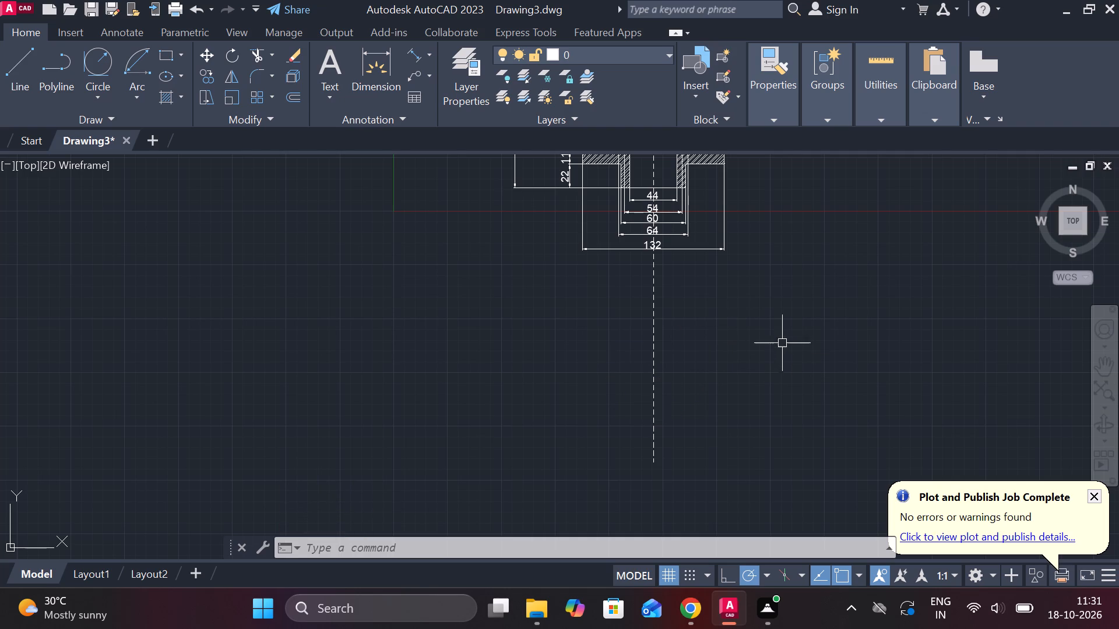
# Draw a circle of diameter 132 centred on the dashed vertical centerline, below the section view's 132 dimension.
pyautogui.press('c')
pyautogui.press('space')
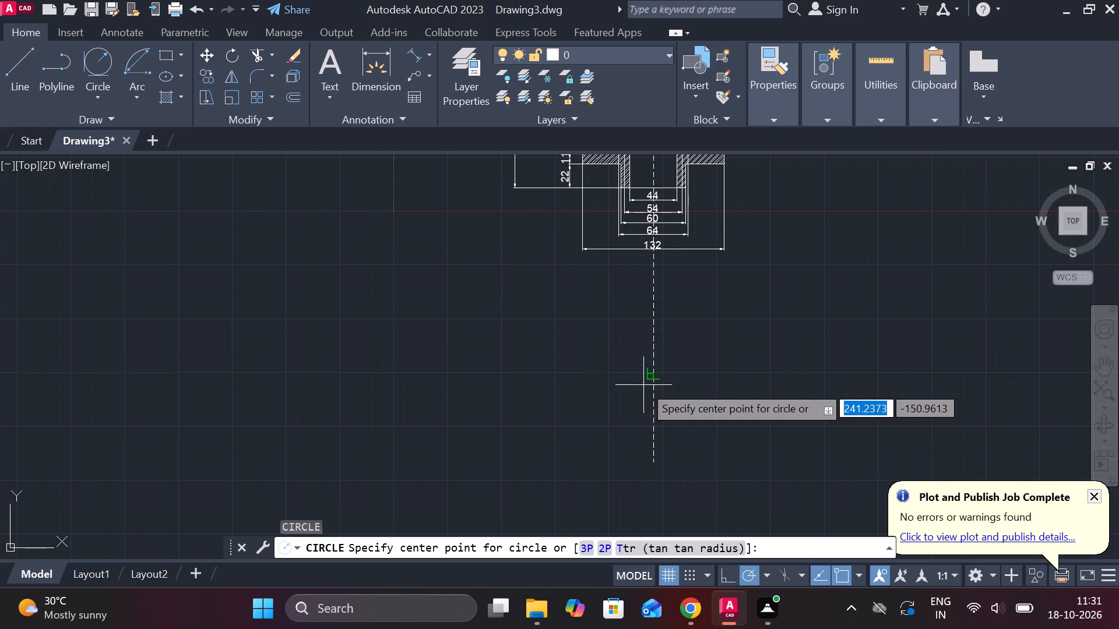
pyautogui.click(653, 376)
pyautogui.write('D')
pyautogui.press('space')
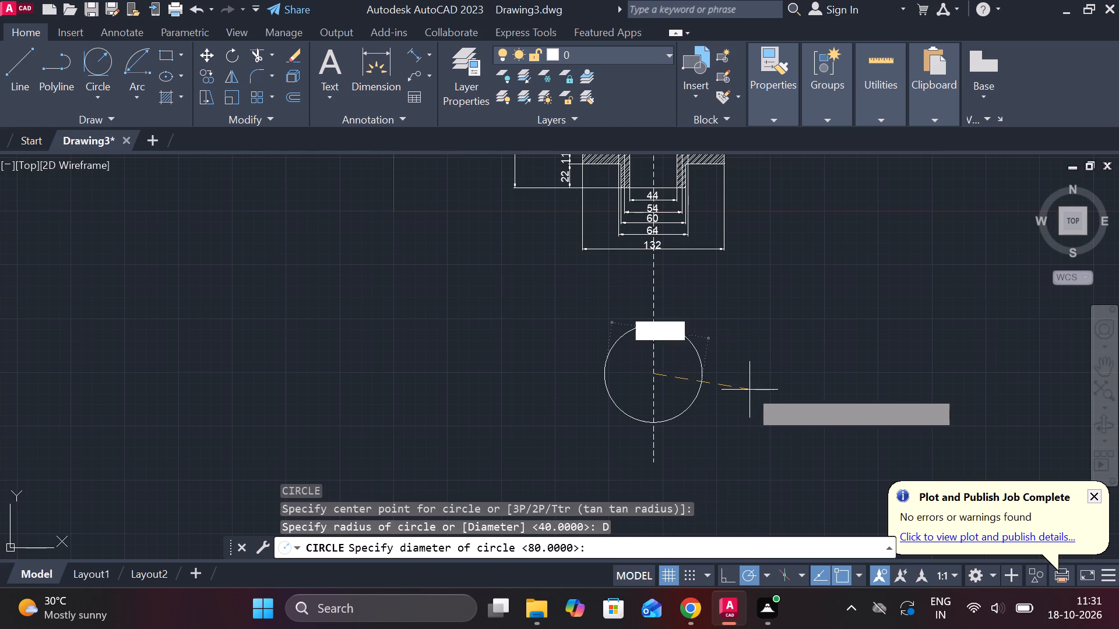
pyautogui.write('132')
pyautogui.press('space')
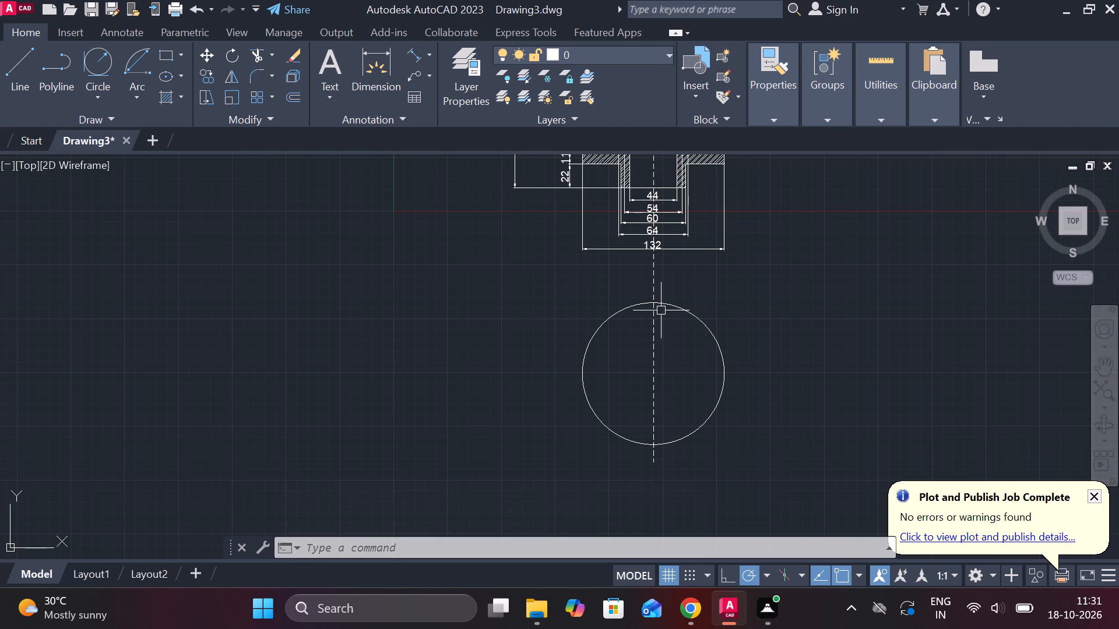
# Draw a concentric circle of diameter 82 inside the 132 diameter circle.
pyautogui.press('c')
pyautogui.press('space')
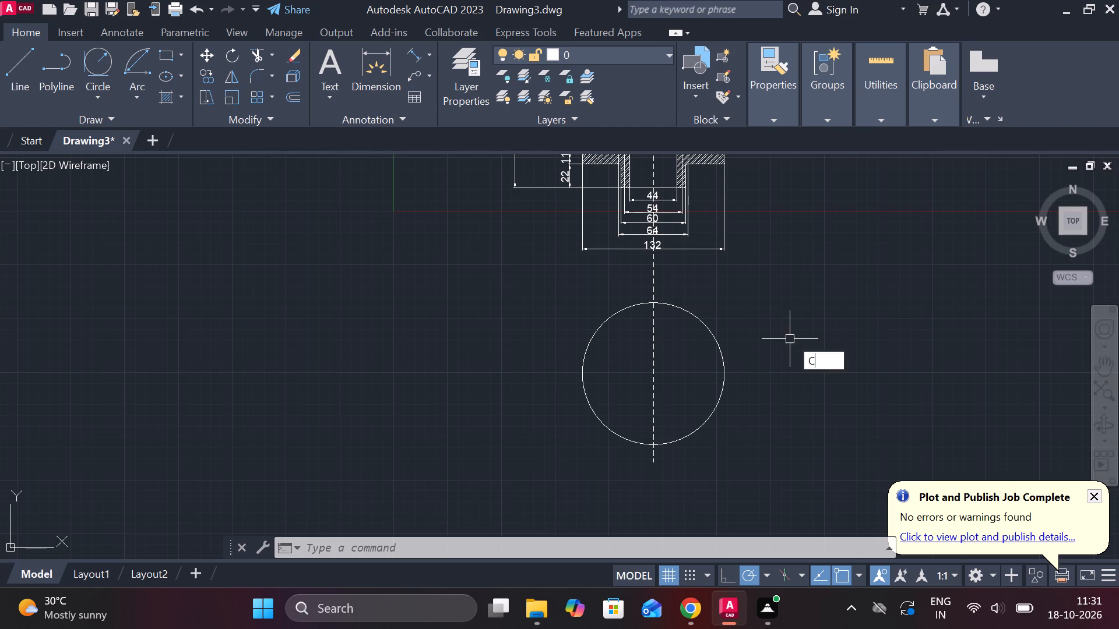
pyautogui.click(656, 372)
pyautogui.write('D')
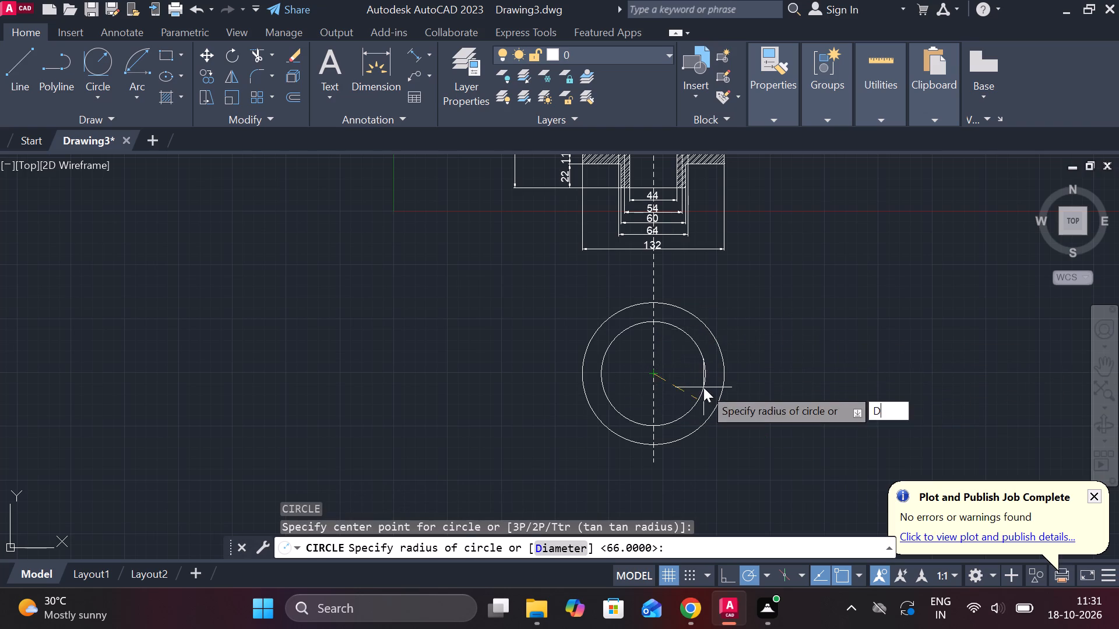
pyautogui.press('space')
pyautogui.write('82')
pyautogui.press('space')
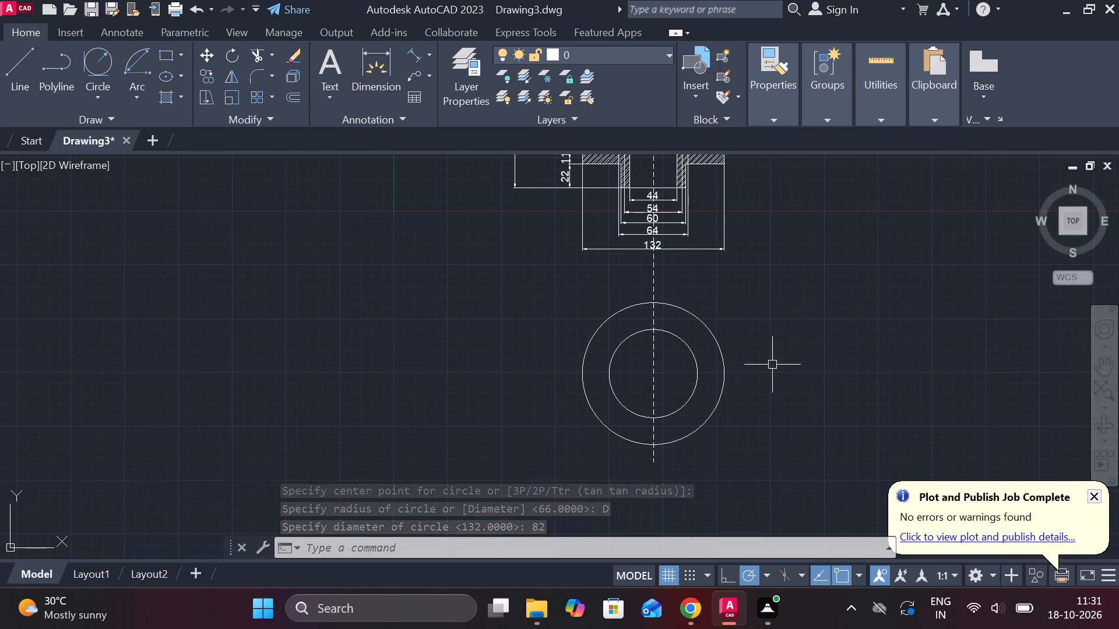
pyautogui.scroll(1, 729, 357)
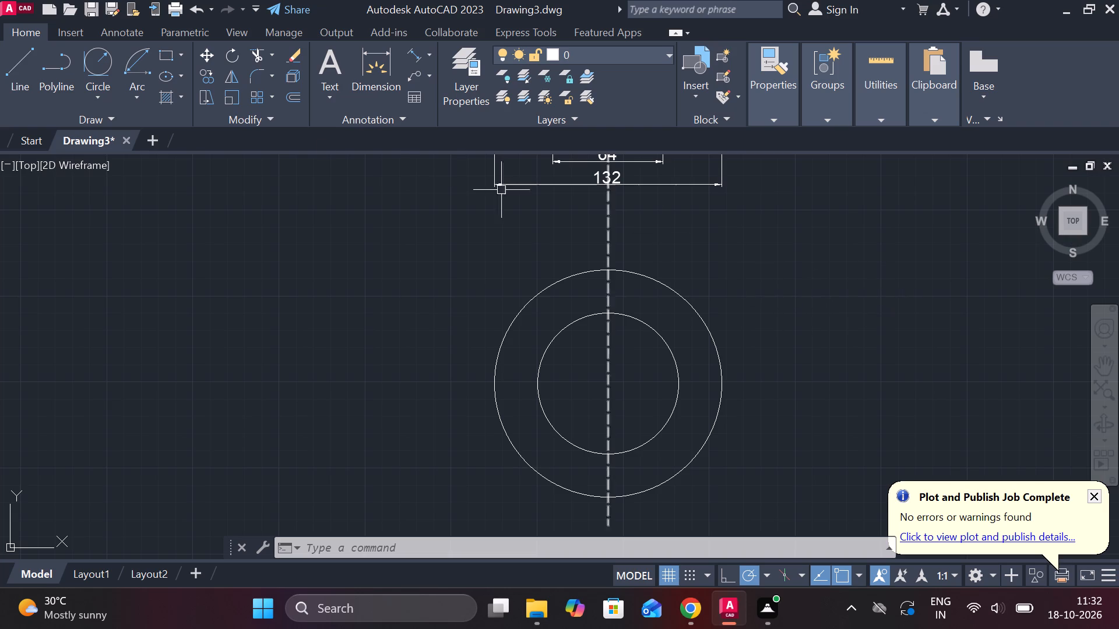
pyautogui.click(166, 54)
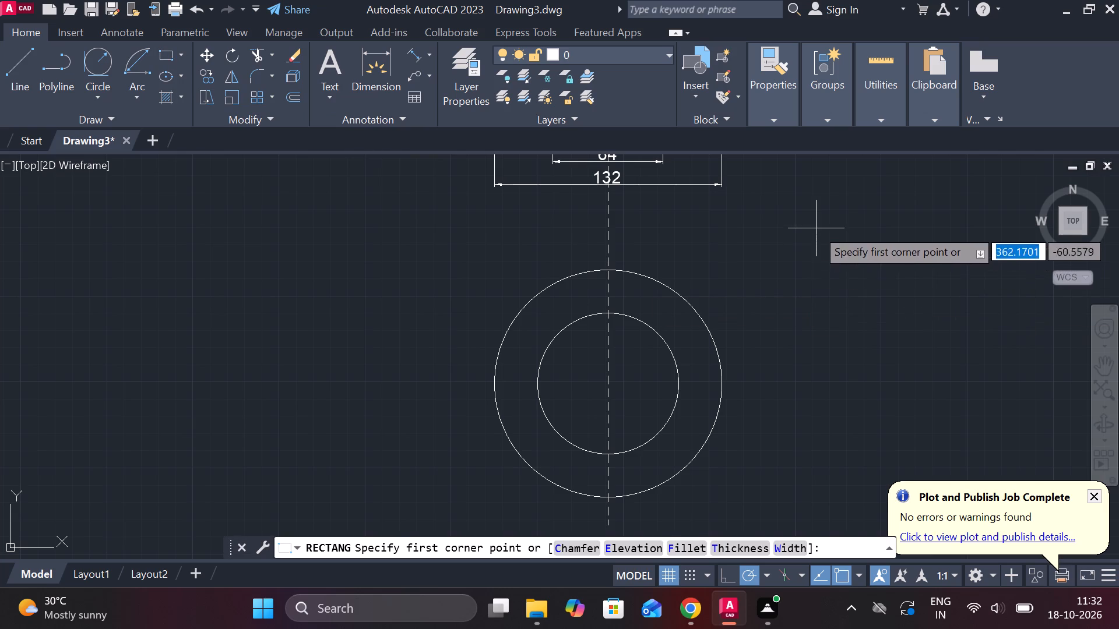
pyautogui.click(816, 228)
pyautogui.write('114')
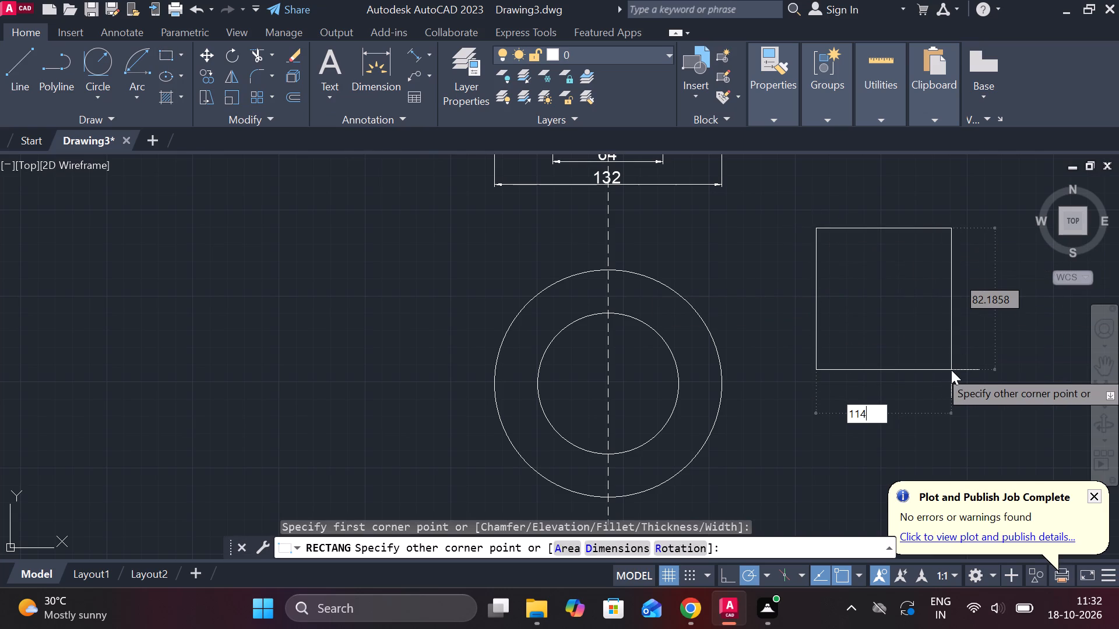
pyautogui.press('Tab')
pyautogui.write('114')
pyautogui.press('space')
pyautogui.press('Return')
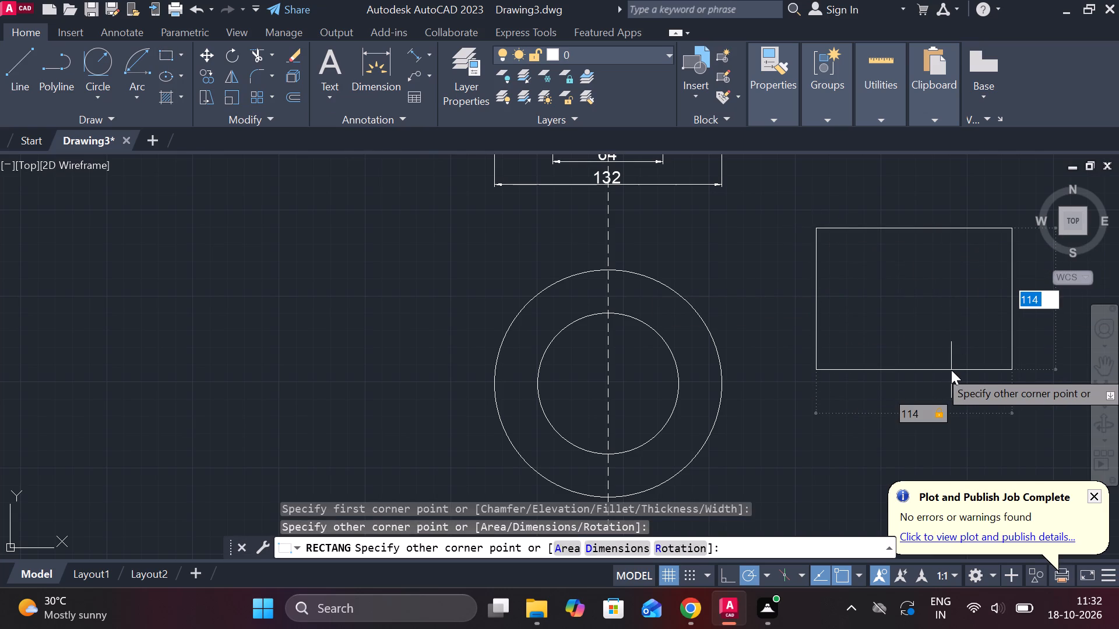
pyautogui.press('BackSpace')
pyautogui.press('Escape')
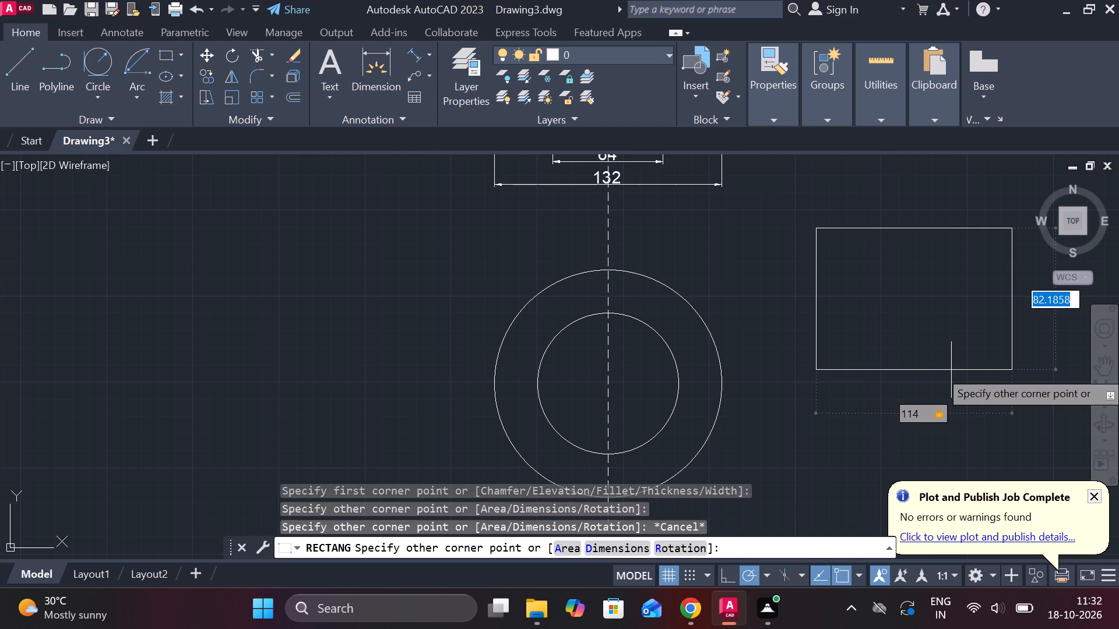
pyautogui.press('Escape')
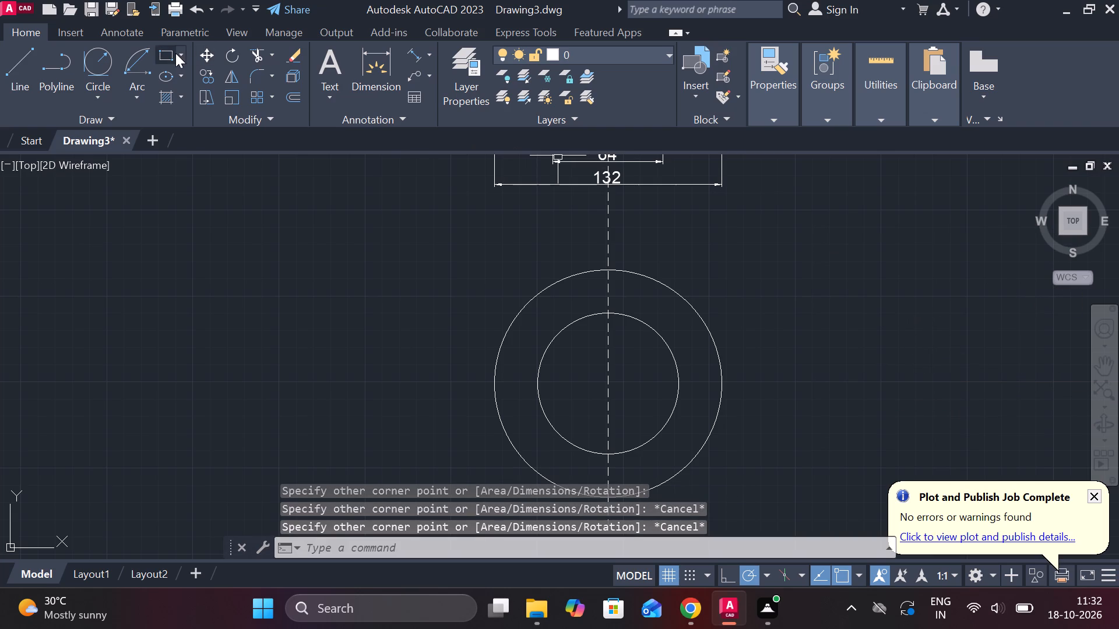
# Draw a 114 by 114 square in the empty area beside the concentric circles.
pyautogui.click(159, 53)
pyautogui.click(791, 252)
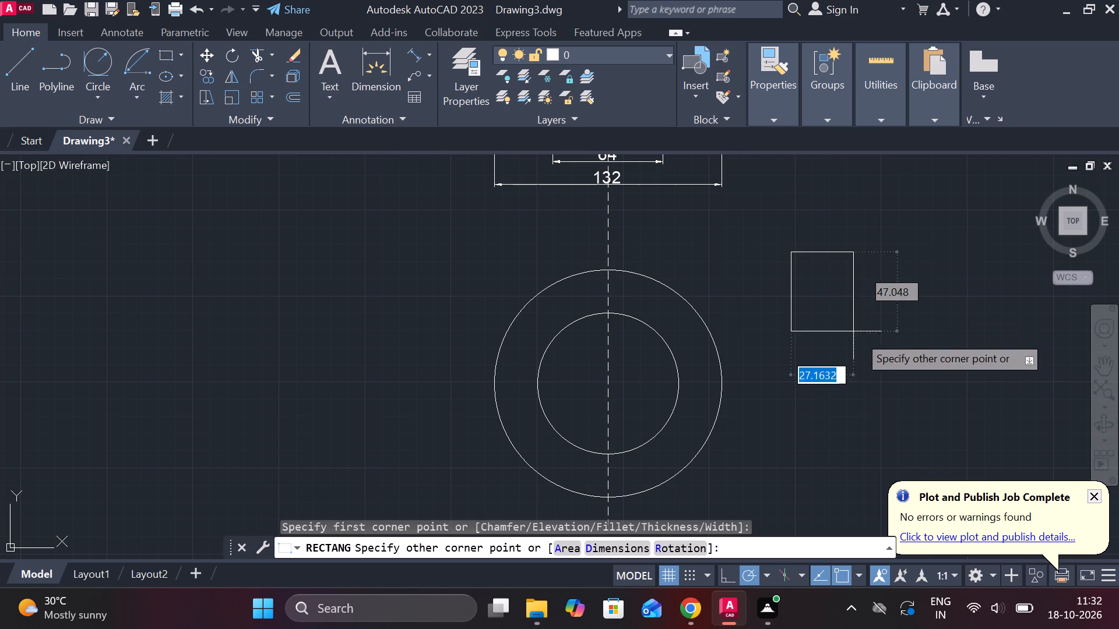
pyautogui.write('114')
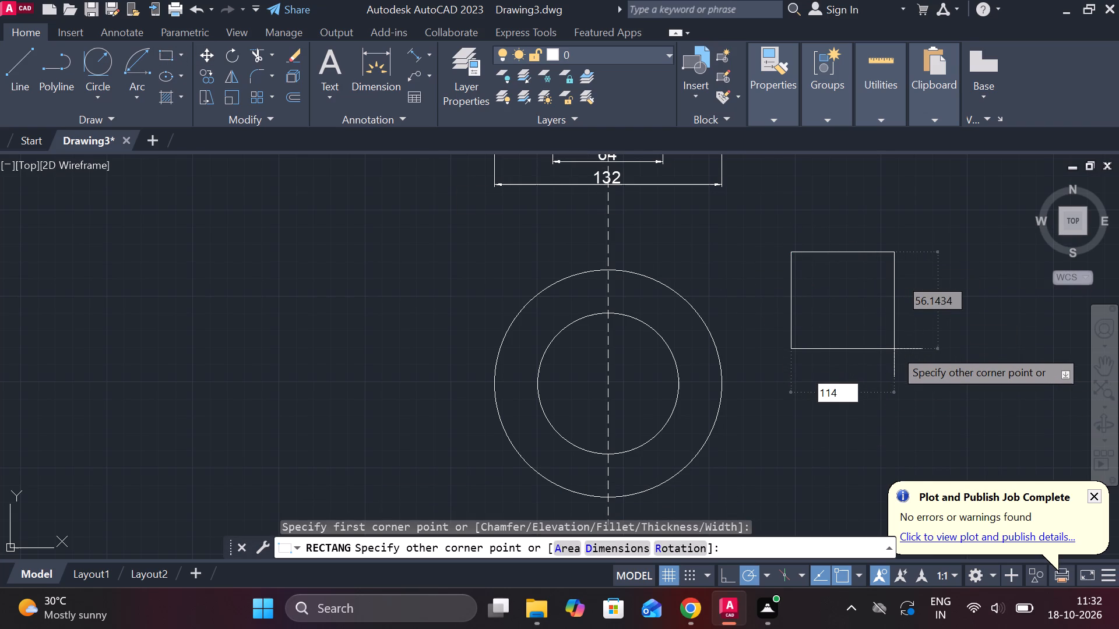
pyautogui.press('Tab')
pyautogui.press('1')
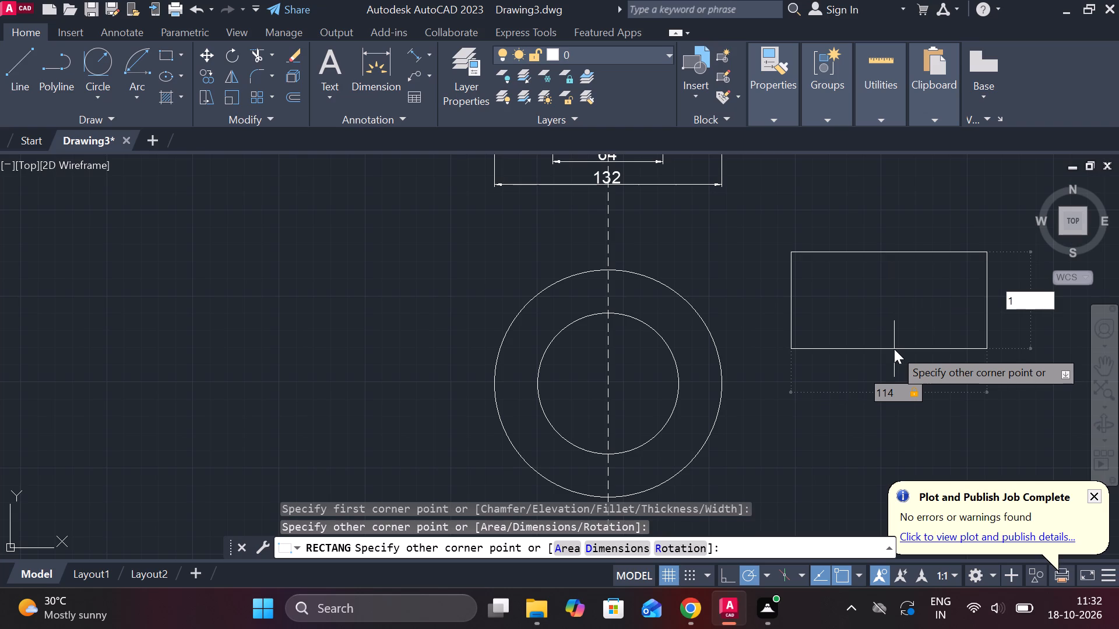
pyautogui.write('14')
pyautogui.press('Return')
# Move the 114 square from its centre onto the common centre of the two circles.
pyautogui.moveTo(882, 349); pyautogui.dragTo(831, 306, button='middle')
pyautogui.click(722, 186)
pyautogui.click(1006, 447)
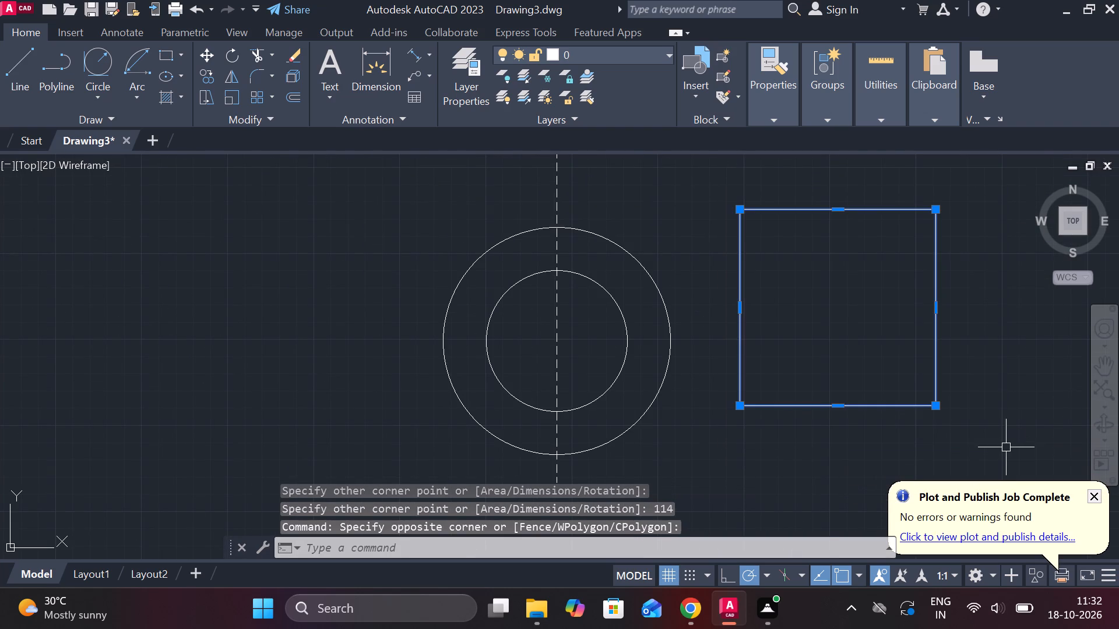
pyautogui.press('m')
pyautogui.press('Return')
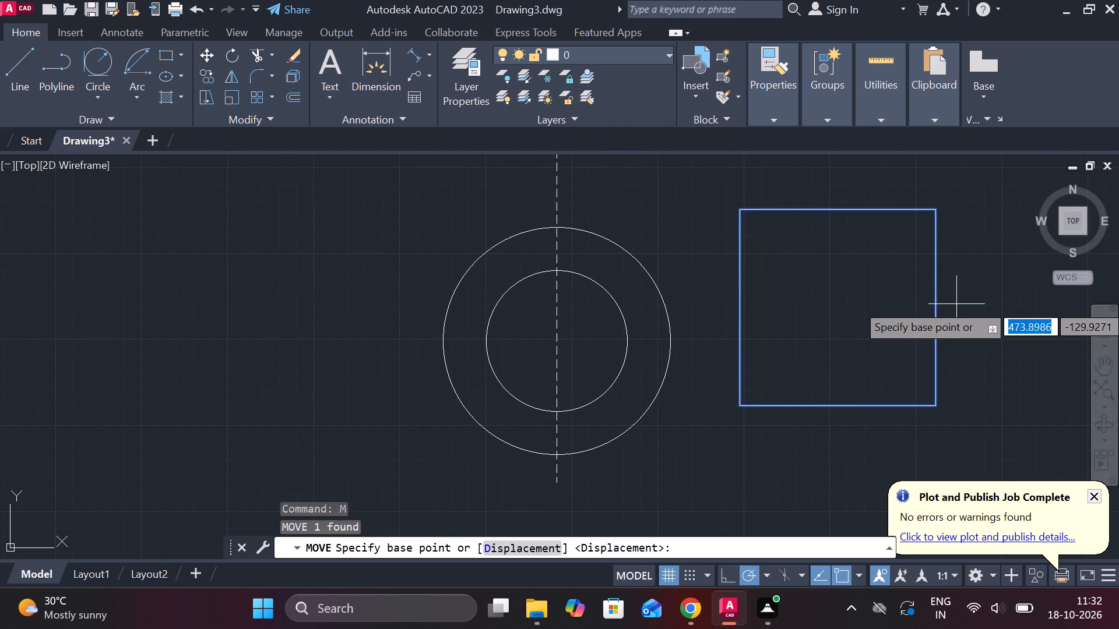
pyautogui.click(836, 308)
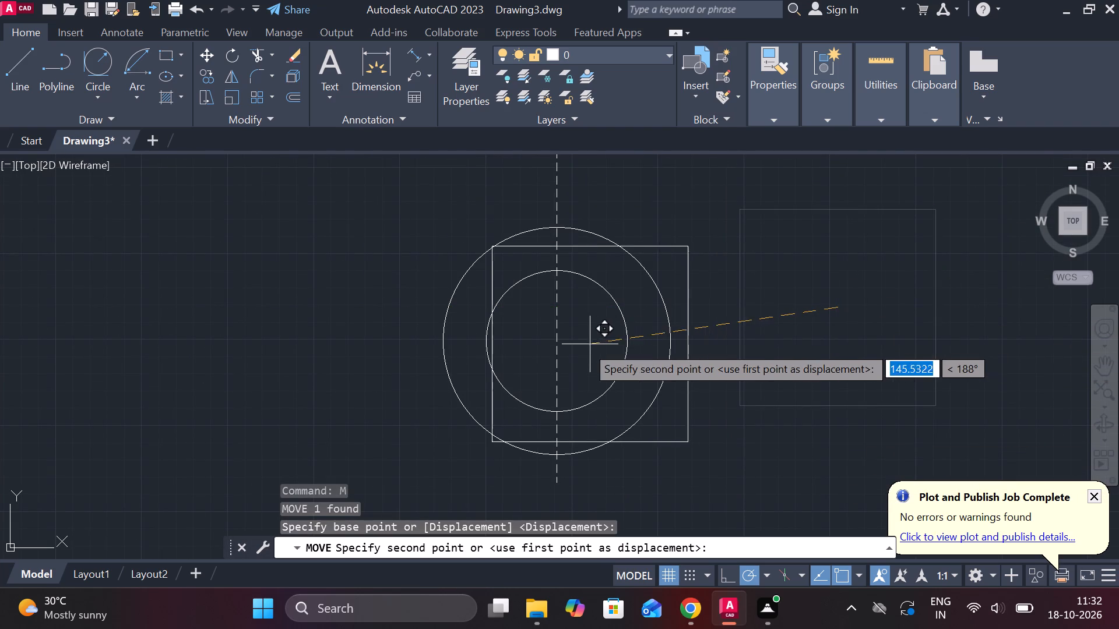
pyautogui.click(550, 340)
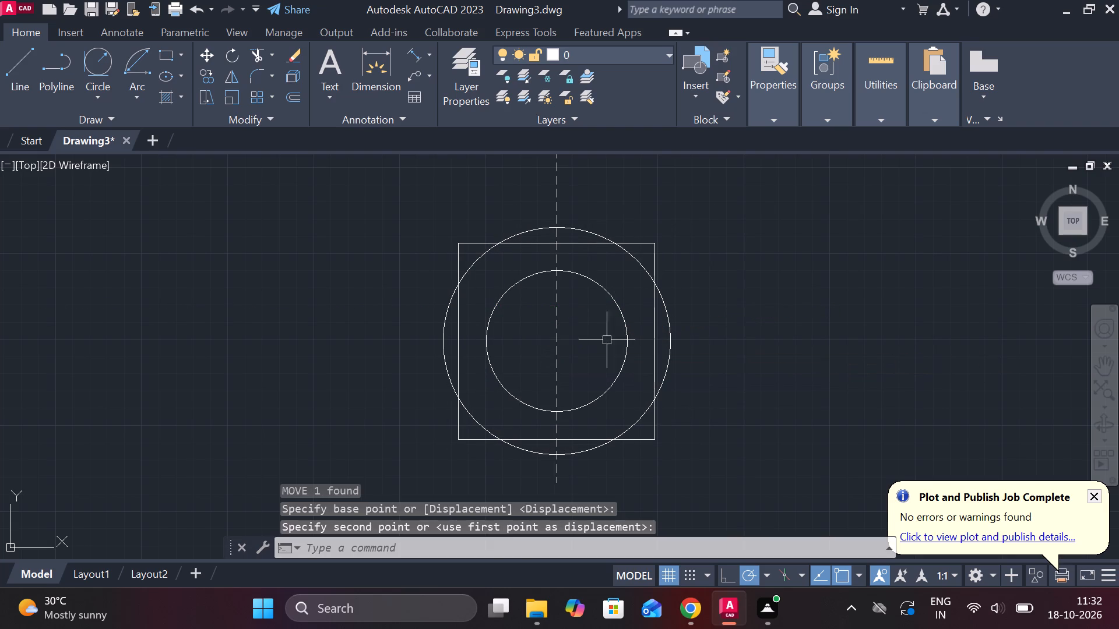
# Fillet the square's lower-right corner with a radius of 17.
pyautogui.moveTo(727, 333); pyautogui.dragTo(757, 333, button='middle')
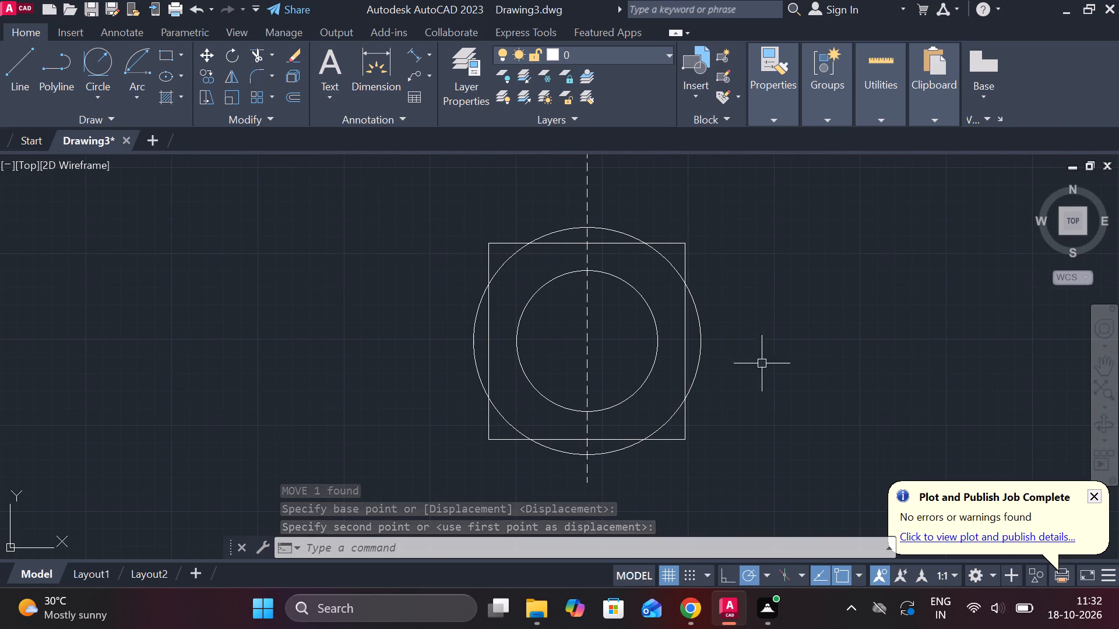
pyautogui.scroll(1, 749, 423)
pyautogui.moveTo(752, 426); pyautogui.dragTo(756, 415, button='middle')
pyautogui.write('F R')
pyautogui.press('space')
pyautogui.press('1')
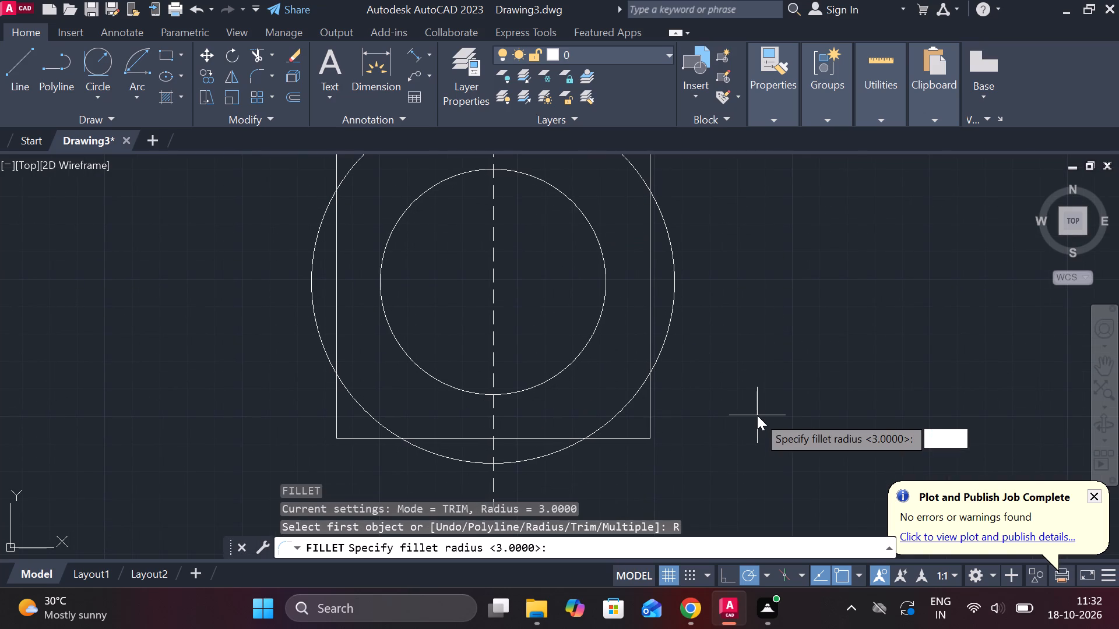
pyautogui.write('7')
pyautogui.press('space')
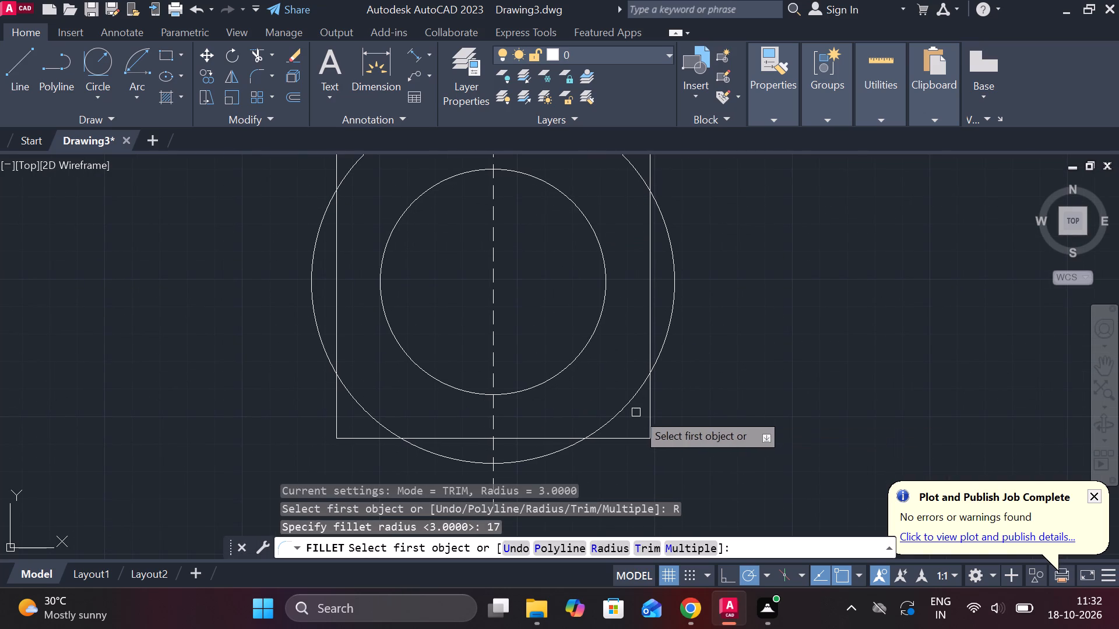
pyautogui.click(654, 410)
pyautogui.click(631, 438)
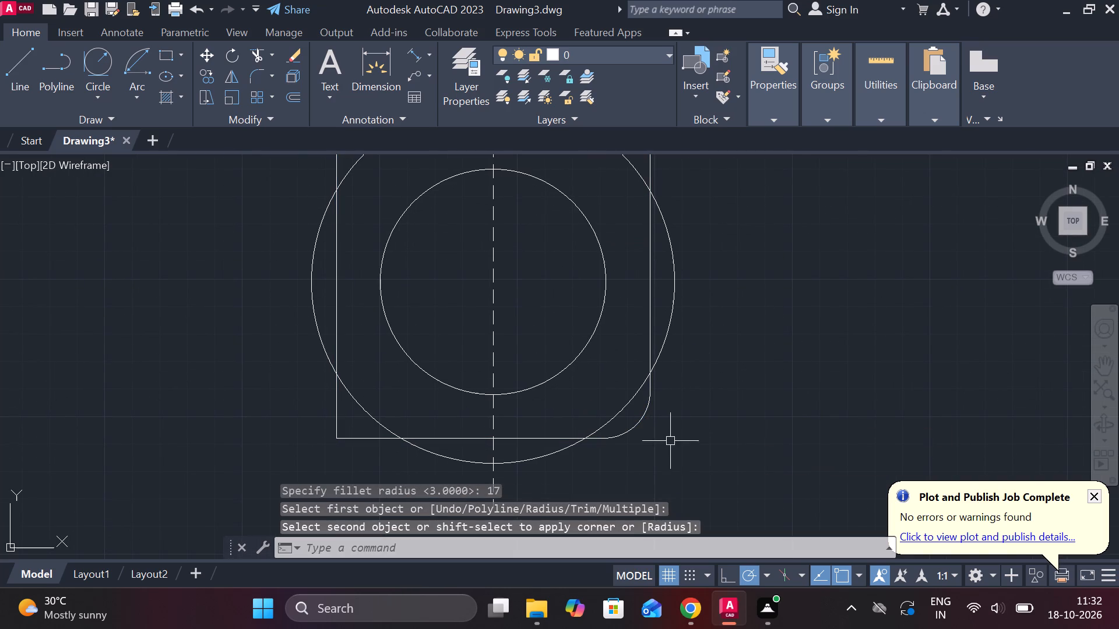
# Fillet the square's three remaining corners with the same radius of 17, using the Multiple option.
pyautogui.press('space')
pyautogui.click(675, 545)
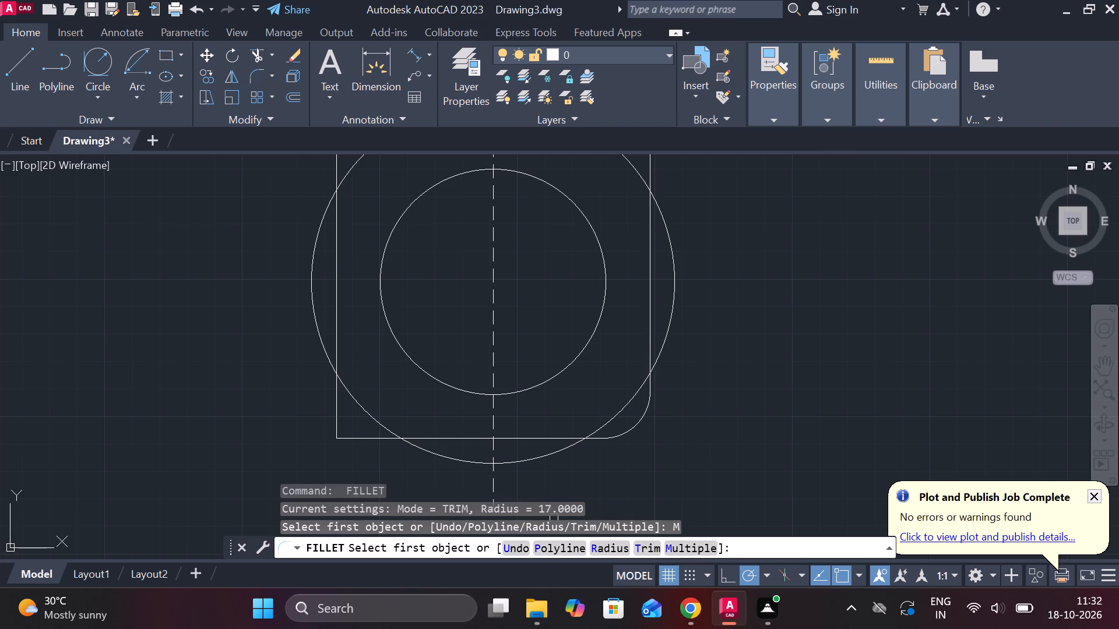
pyautogui.scroll(1, 329, 421)
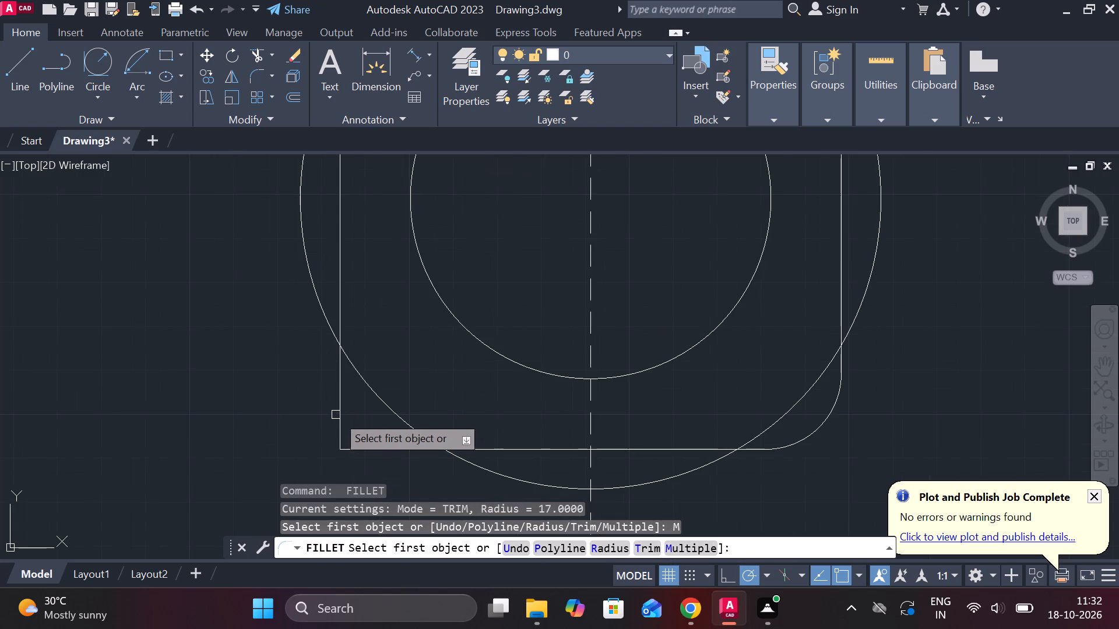
pyautogui.click(338, 412)
pyautogui.click(356, 451)
pyautogui.moveTo(441, 390); pyautogui.dragTo(487, 501, button='middle')
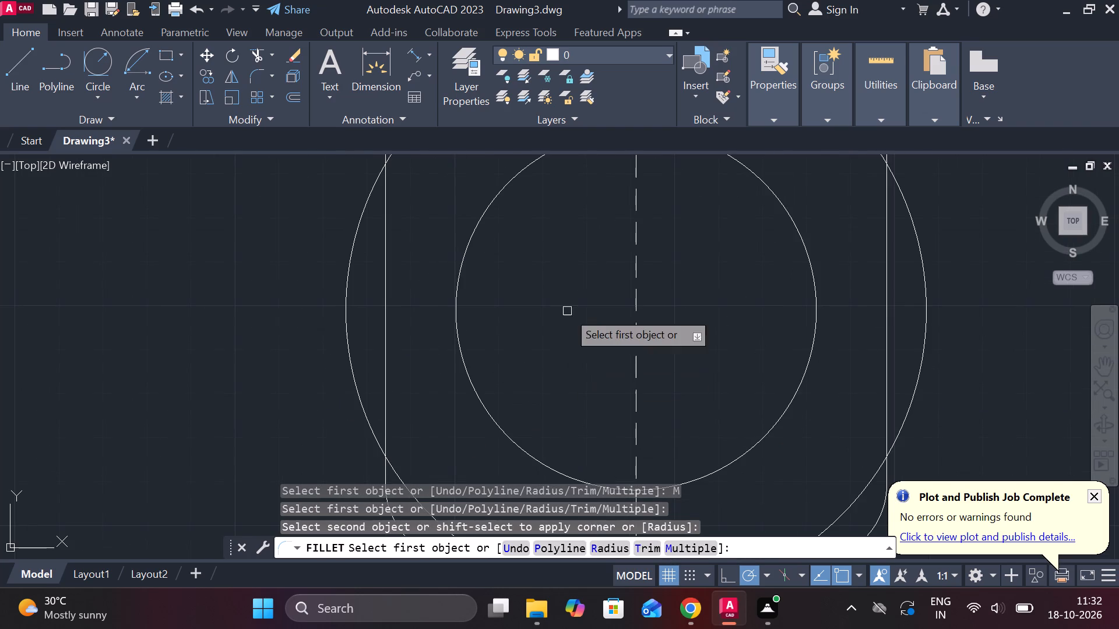
pyautogui.moveTo(586, 313); pyautogui.dragTo(592, 485, button='middle')
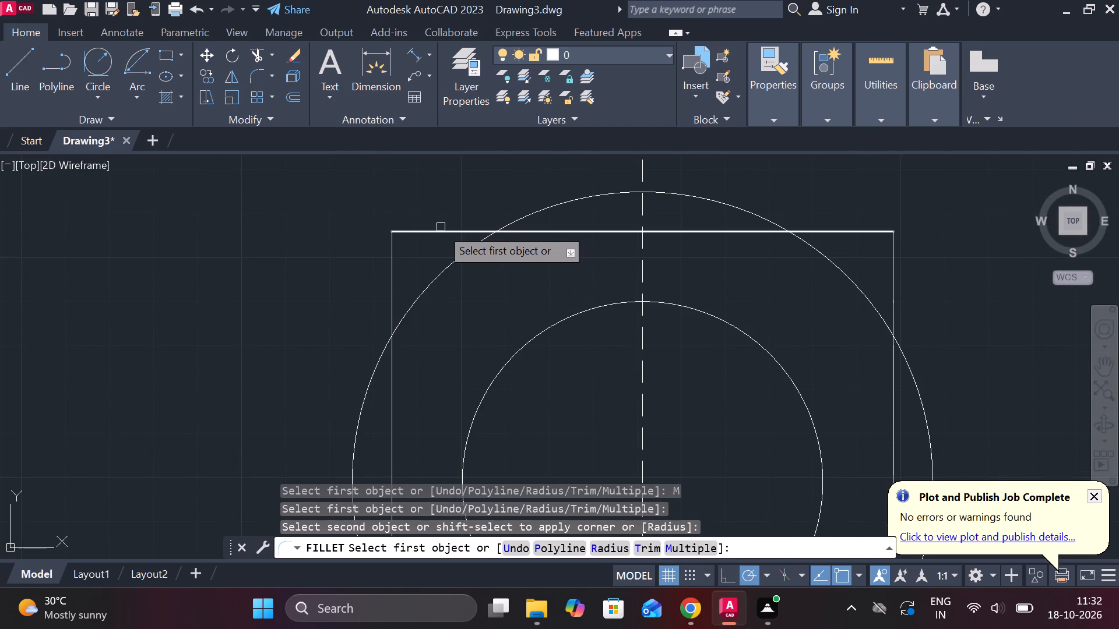
pyautogui.click(439, 231)
pyautogui.click(392, 263)
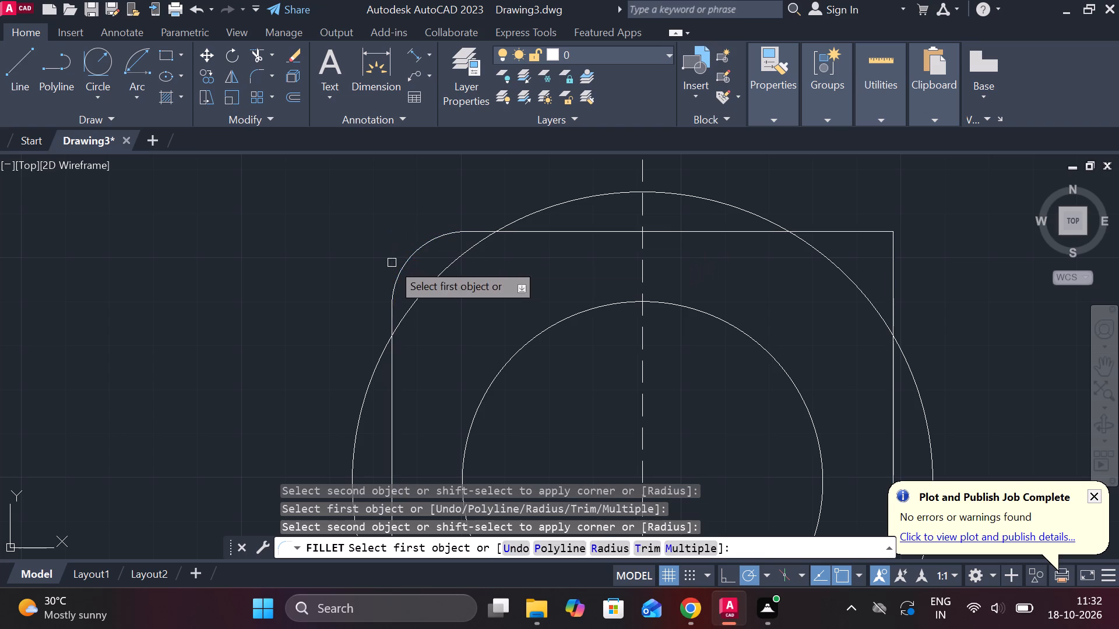
pyautogui.click(830, 231)
pyautogui.click(896, 260)
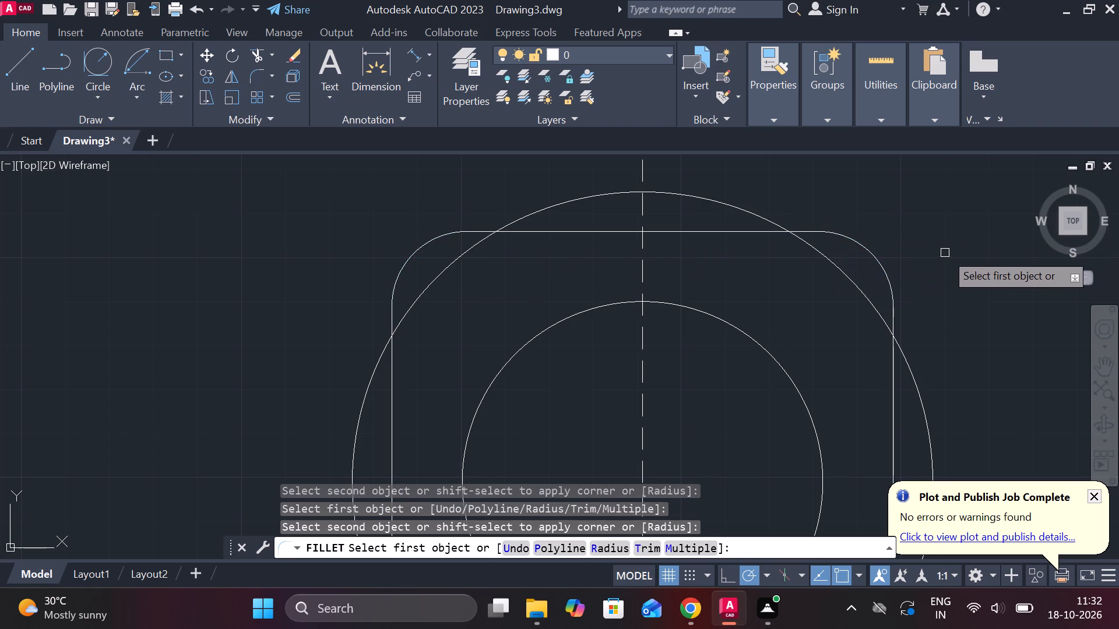
pyautogui.scroll(-1, 945, 252)
pyautogui.press('Escape')
pyautogui.scroll(-1, 969, 289)
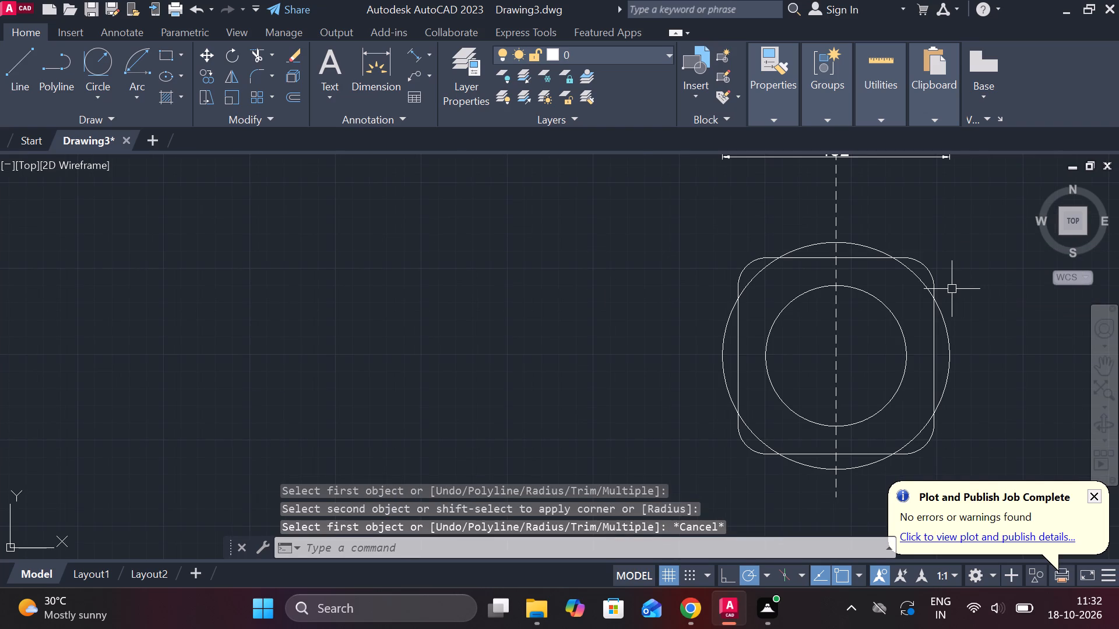
# Trim away the left portion of the 132 diameter circle, from the square's top edge round to its bottom edge.
pyautogui.moveTo(986, 331); pyautogui.dragTo(951, 331, button='middle')
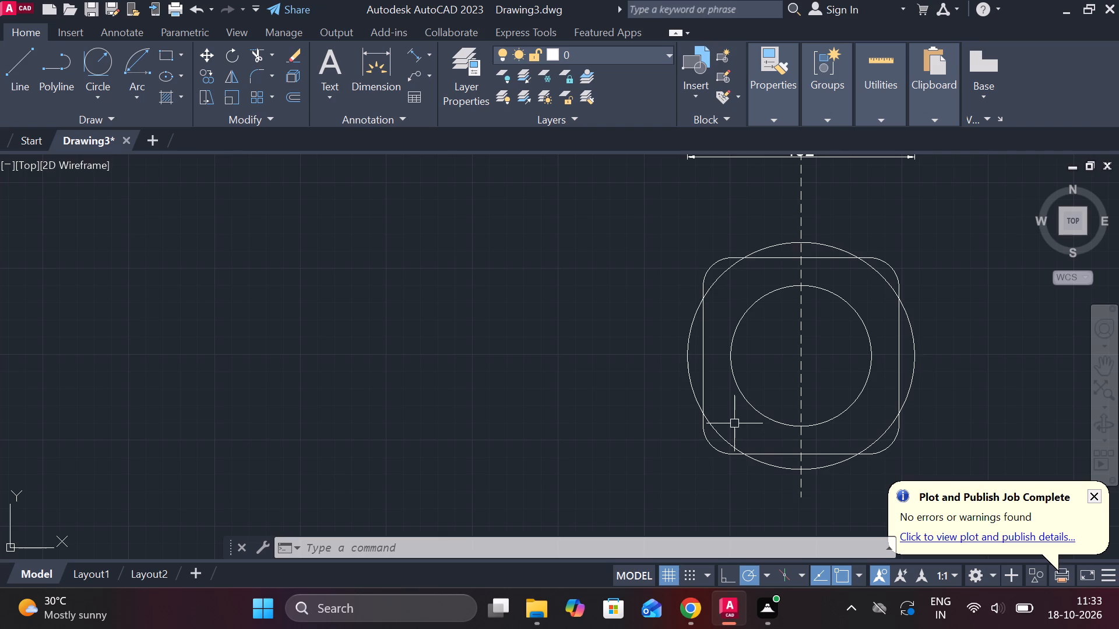
pyautogui.write('TR')
pyautogui.press('space')
pyautogui.click(727, 439)
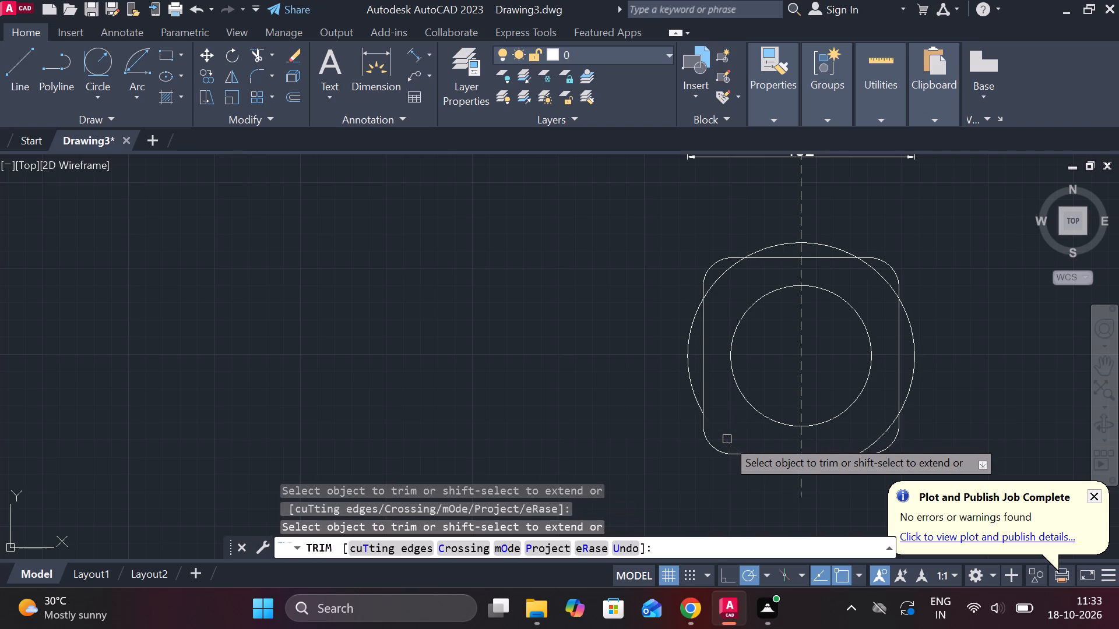
pyautogui.click(685, 351)
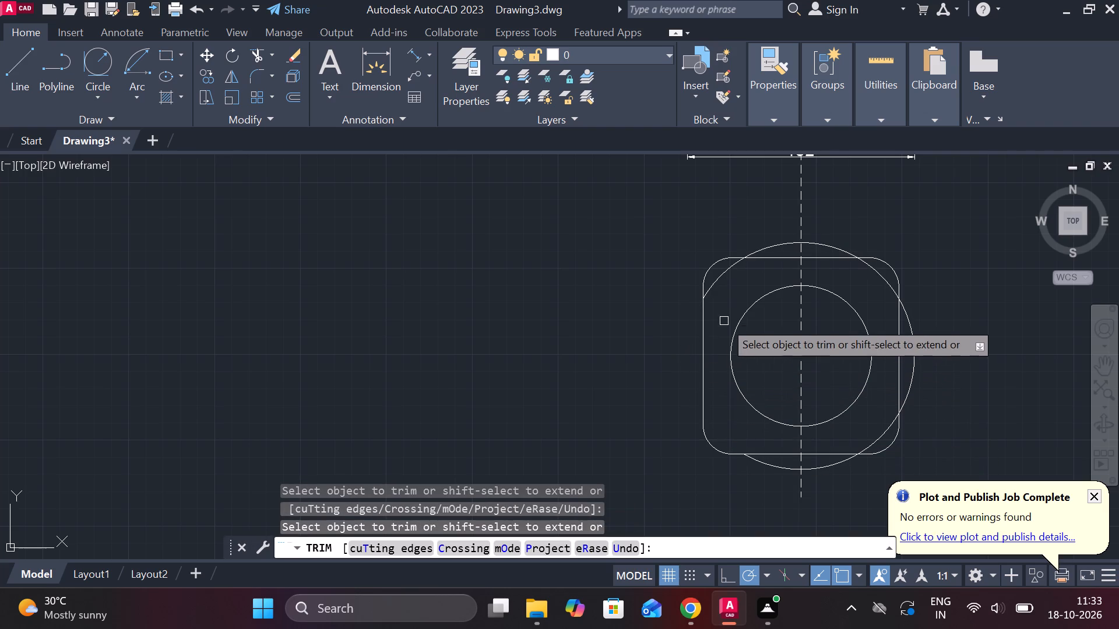
pyautogui.click(722, 280)
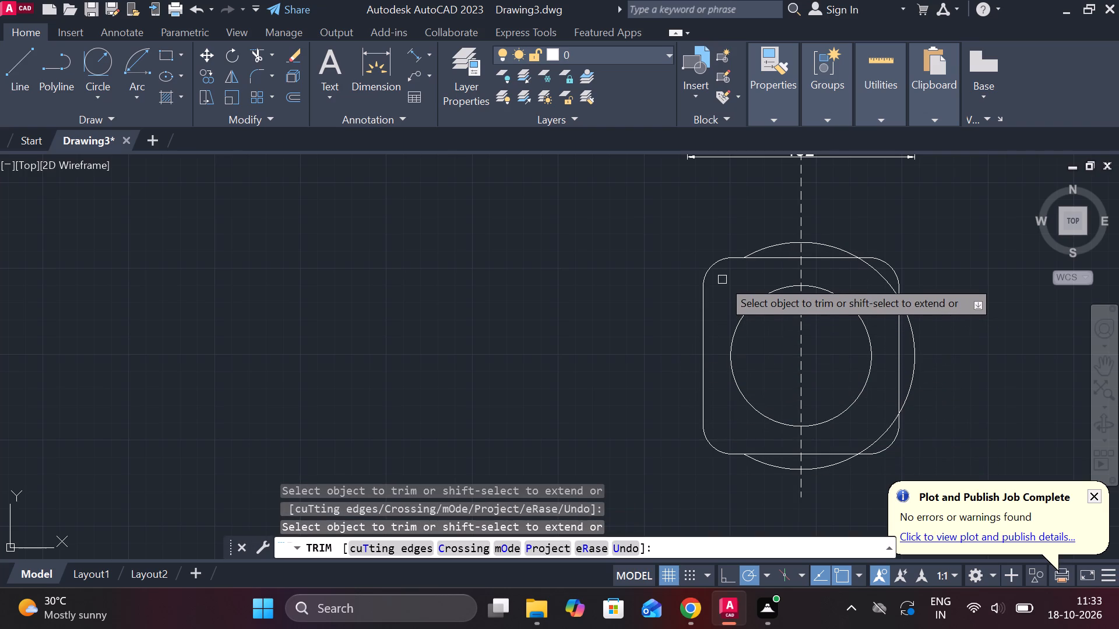
pyautogui.press('`')
pyautogui.press('Escape')
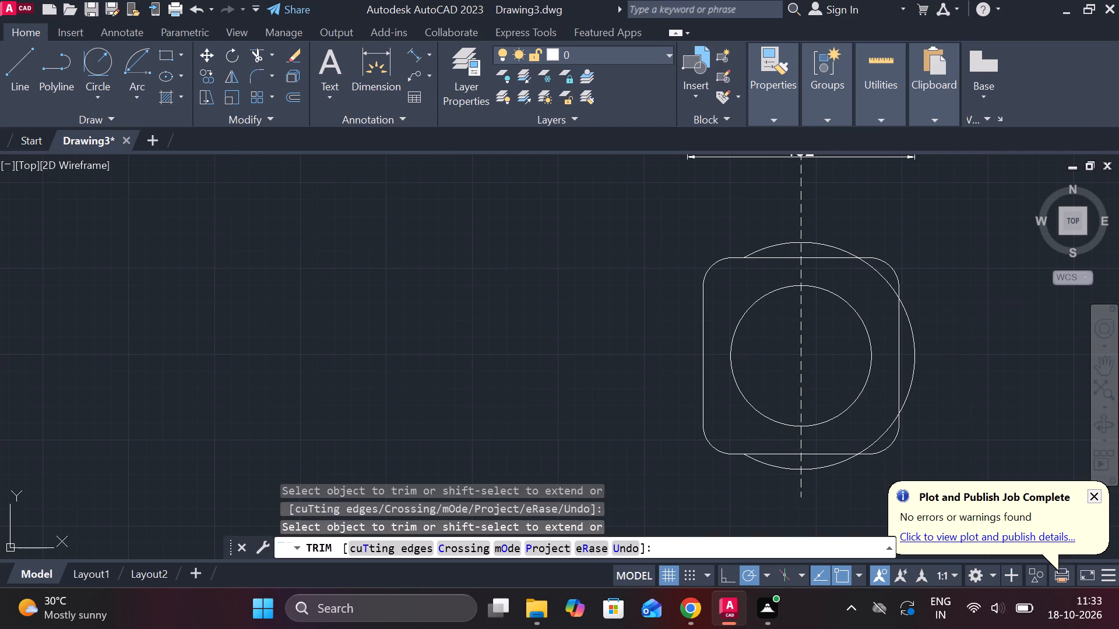
# Draw a full circle of radius 66 on the common centre, over the trimmed outer circle.
pyautogui.write('C')
pyautogui.press('space')
pyautogui.click(801, 351)
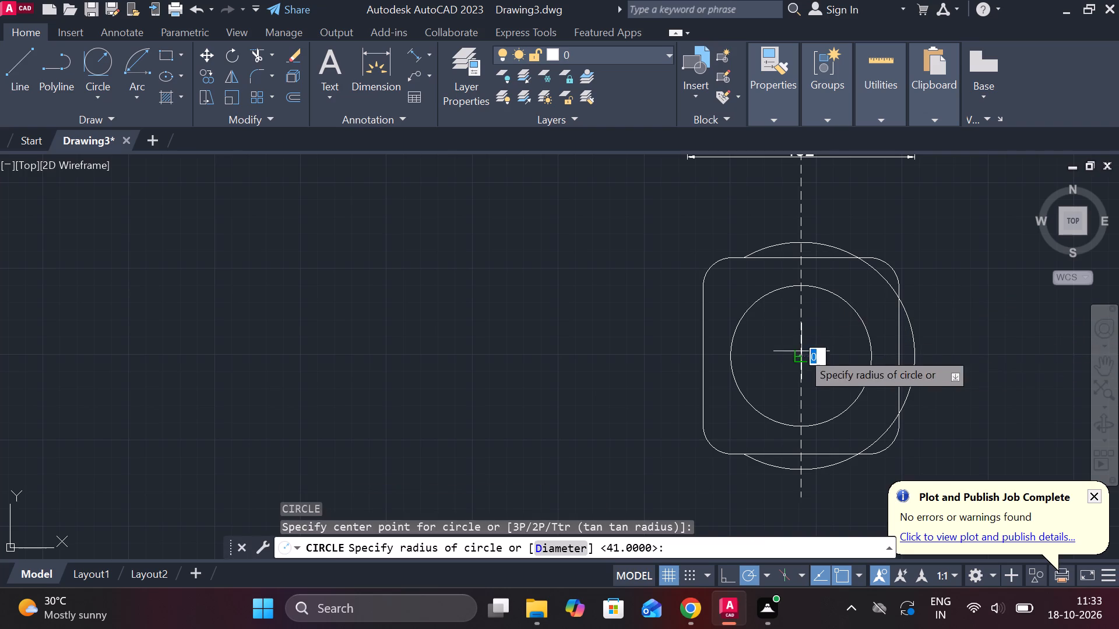
pyautogui.click(916, 358)
pyautogui.press('Escape')
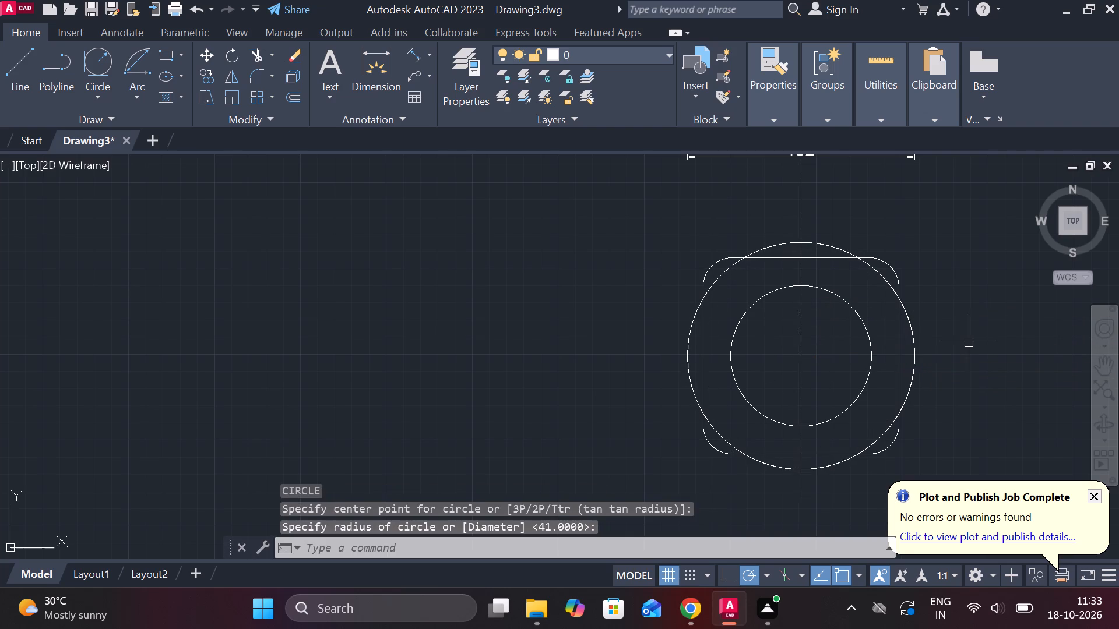
# Trim the new circle's right, top and bottom portions at the rounded square, keeping only its left arc.
pyautogui.write('TR')
pyautogui.press('space')
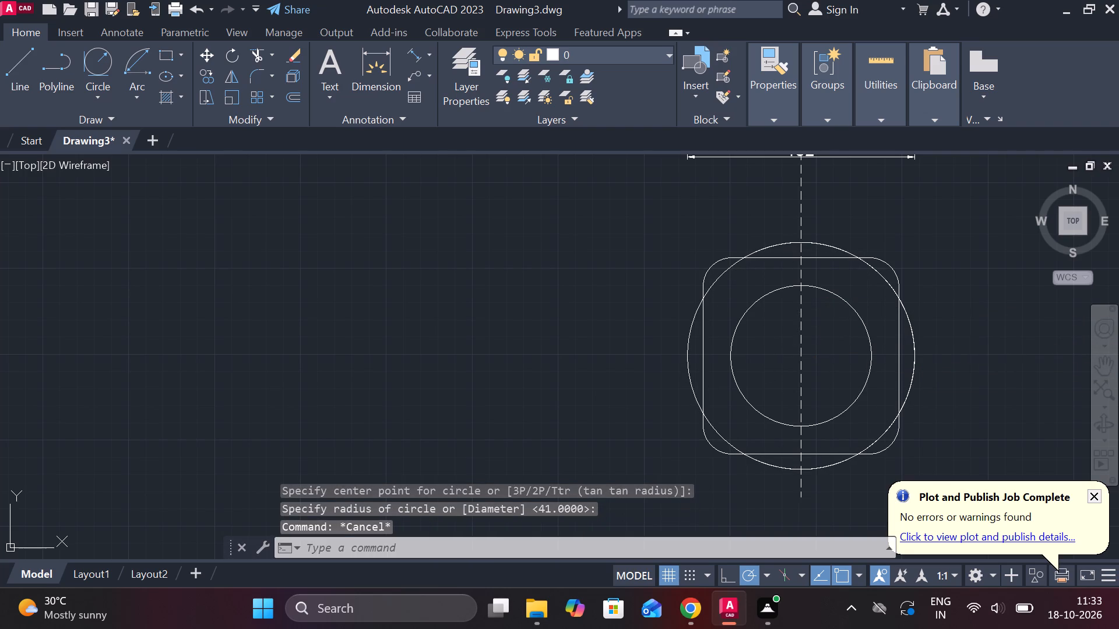
pyautogui.click(917, 359)
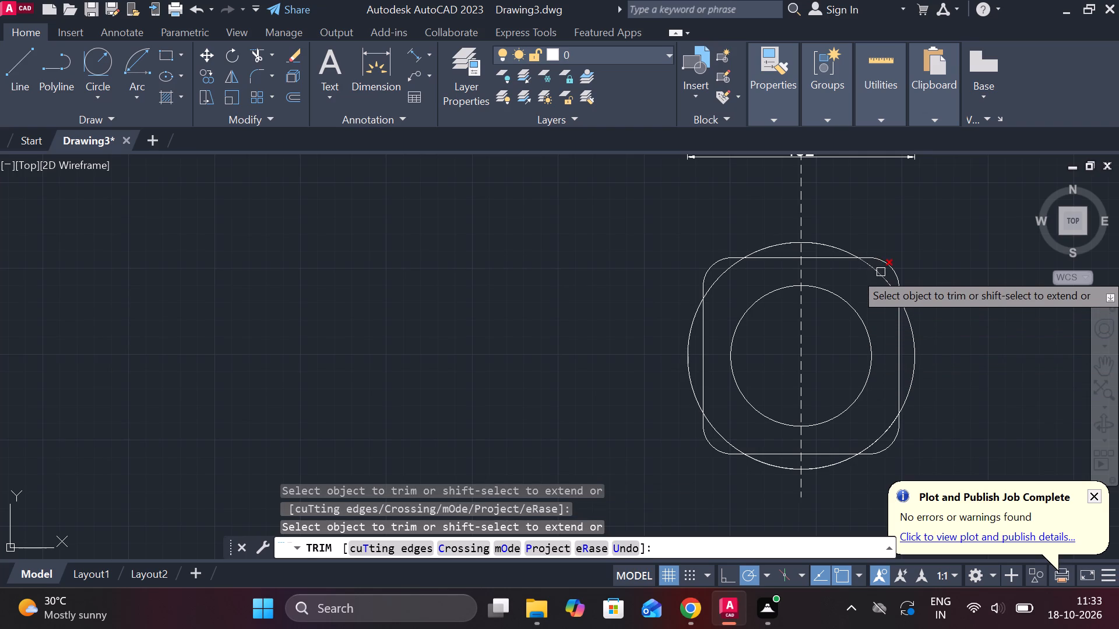
pyautogui.click(881, 272)
pyautogui.click(817, 248)
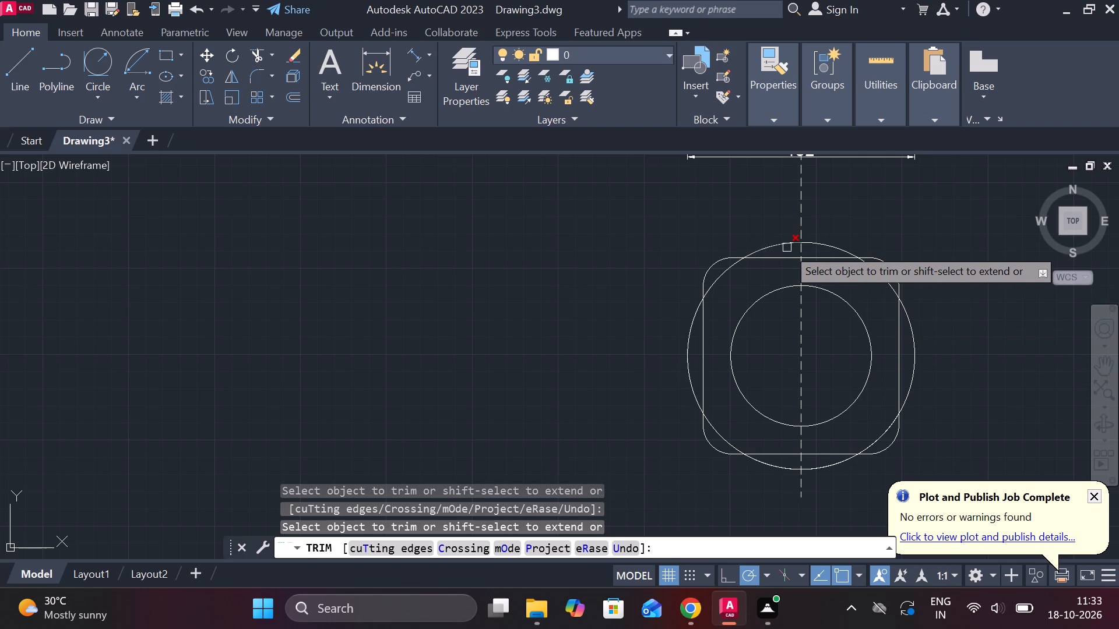
pyautogui.click(787, 248)
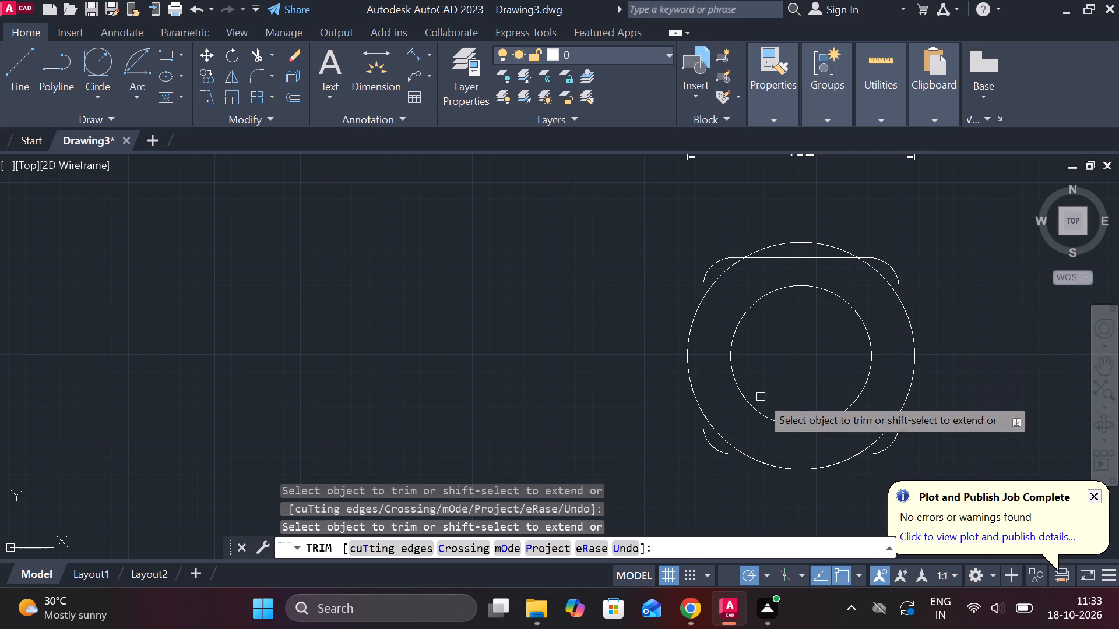
pyautogui.click(769, 467)
pyautogui.click(820, 469)
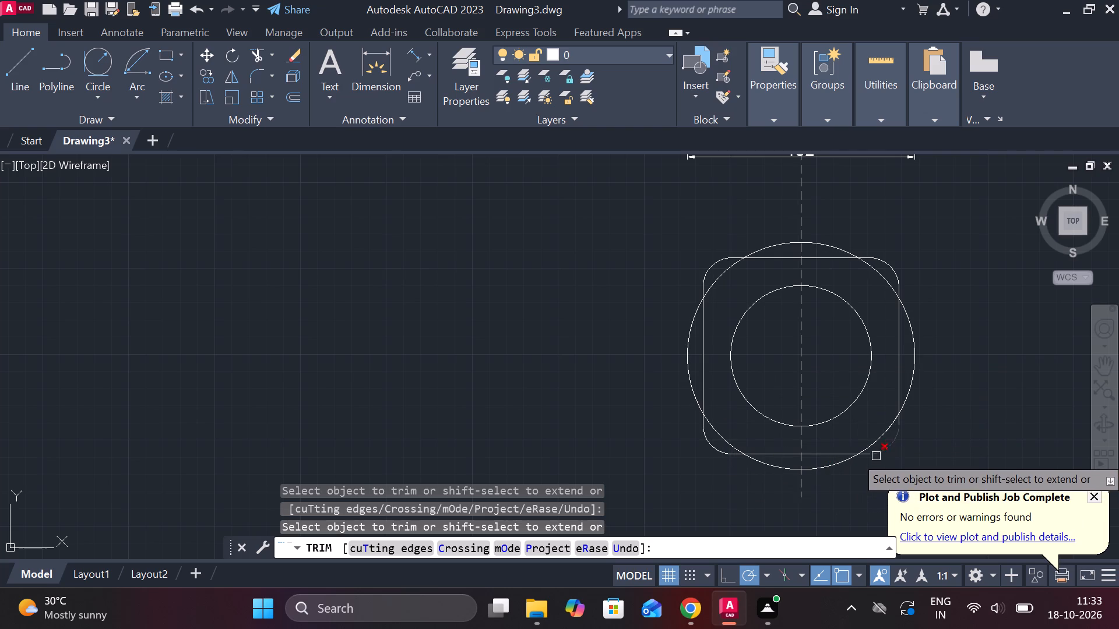
pyautogui.click(884, 436)
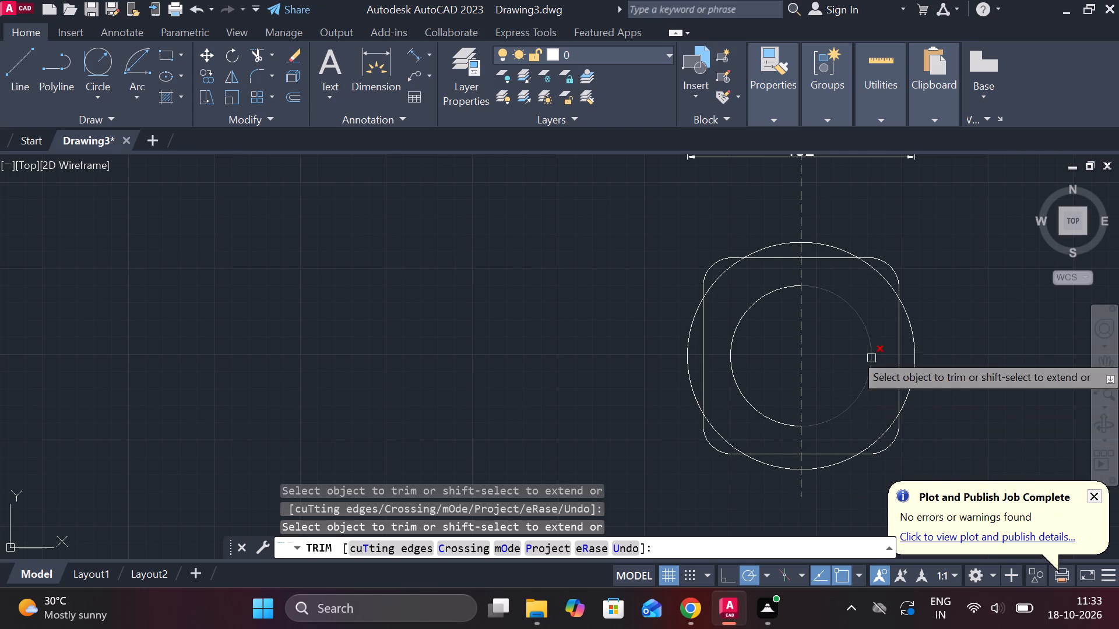
pyautogui.press('Escape')
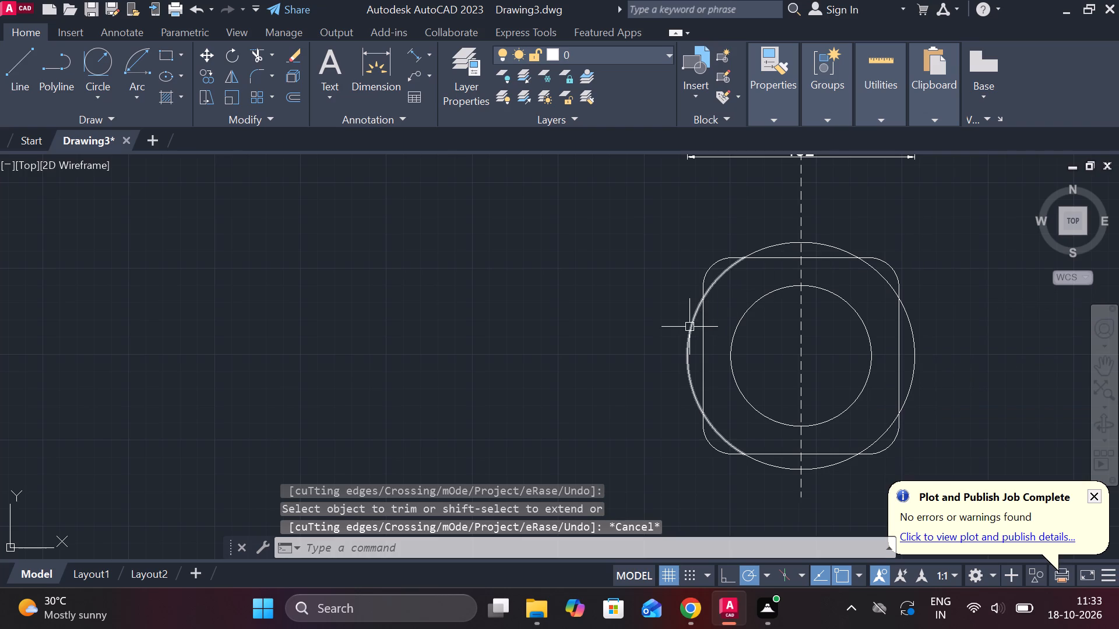
# Set the linetype of the outer circle's left arc to DASHED.
pyautogui.click(689, 327)
pyautogui.click(775, 123)
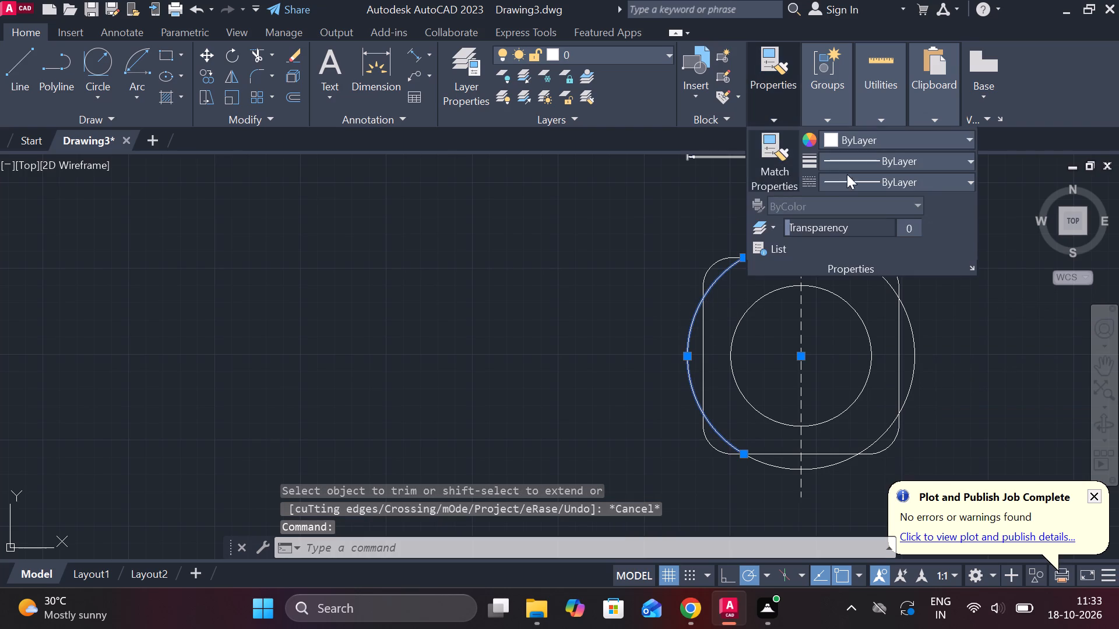
pyautogui.click(953, 179)
pyautogui.click(875, 259)
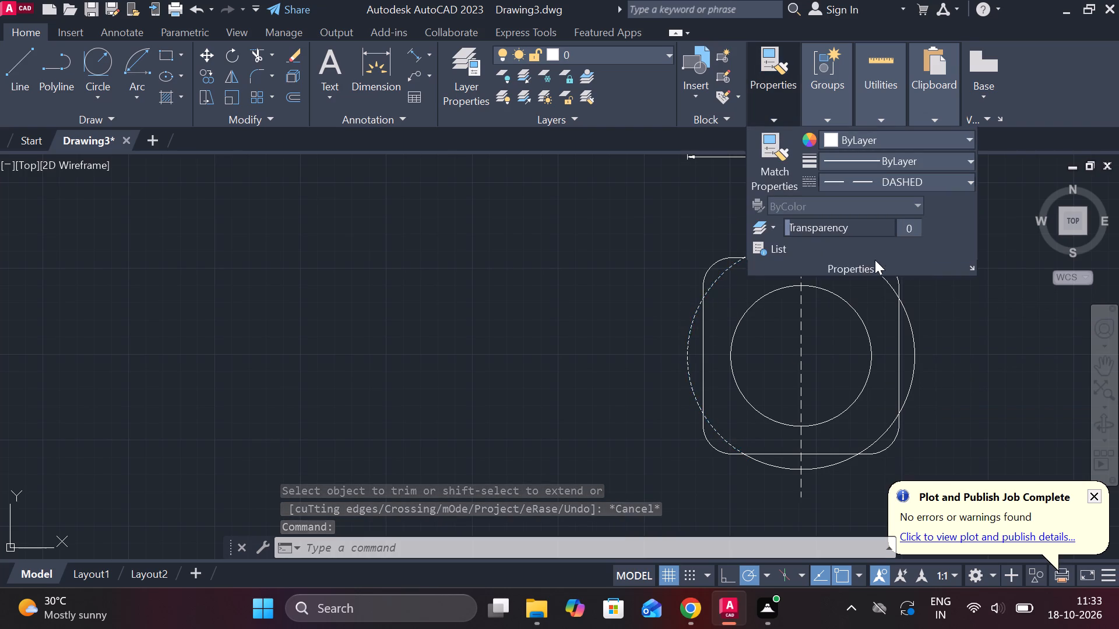
pyautogui.press('Escape')
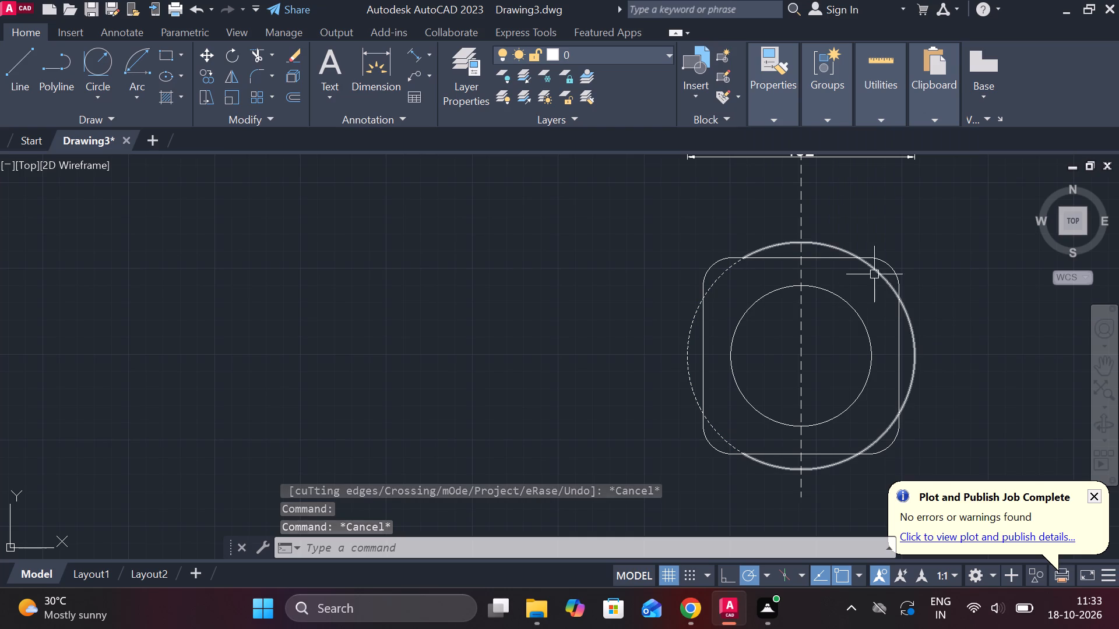
# Draw a horizontal line 80 long, running left from the circles' common centre in the plan view.
pyautogui.press('l')
pyautogui.press('Return')
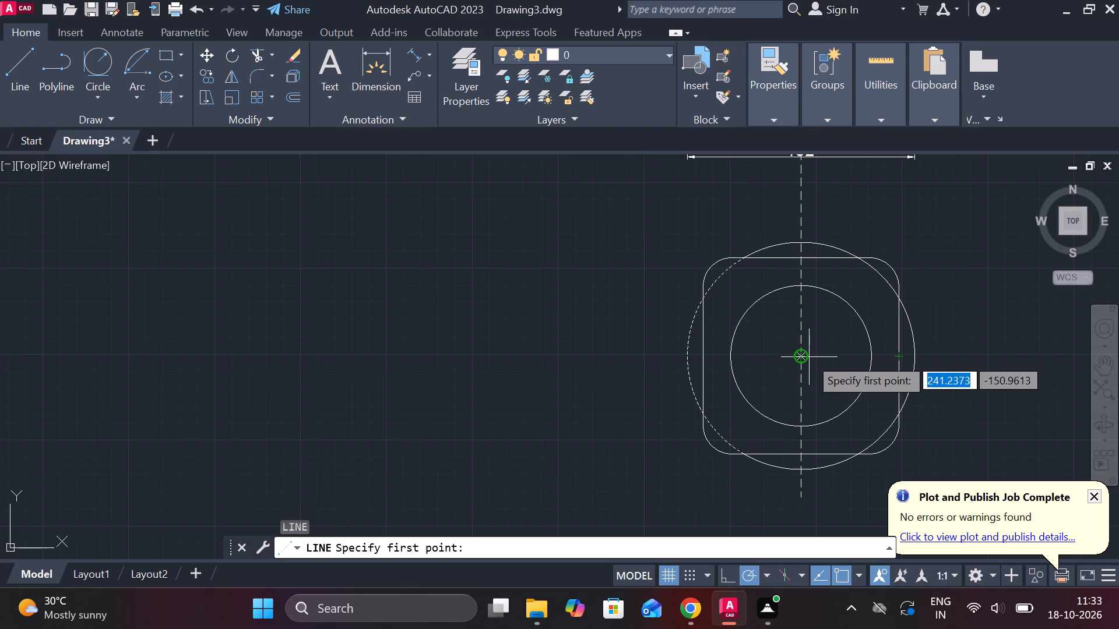
pyautogui.click(803, 356)
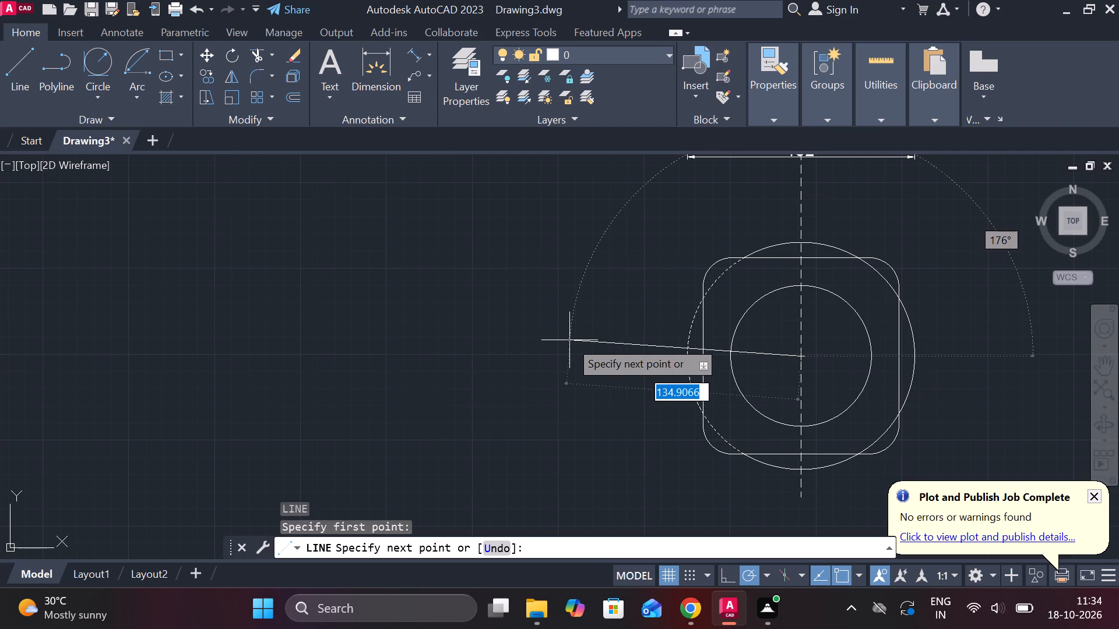
pyautogui.write('80')
pyautogui.press('Return')
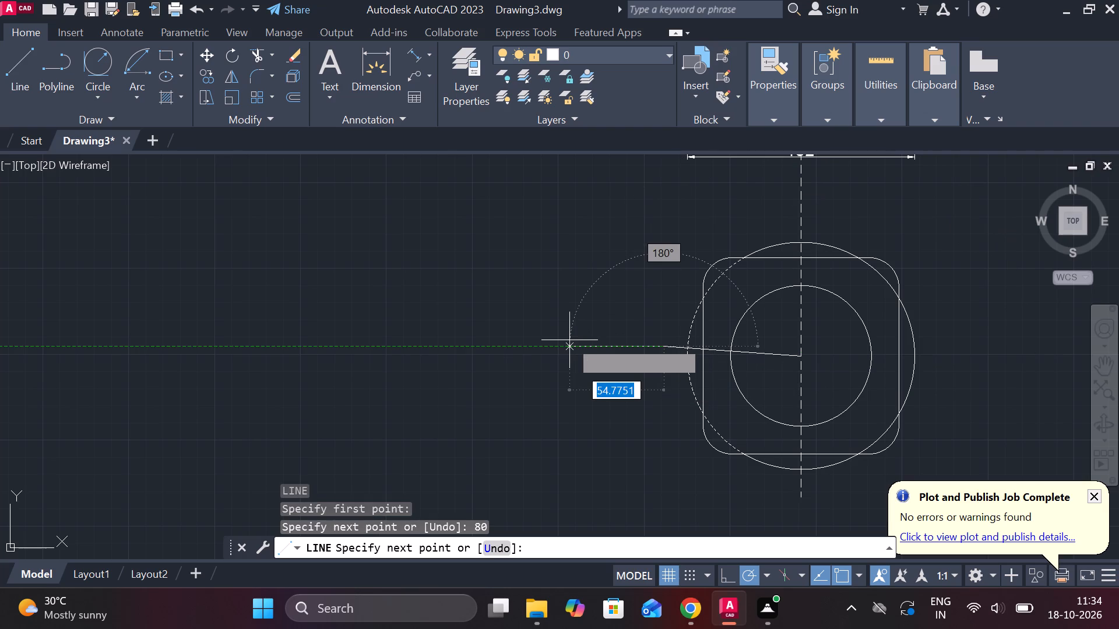
pyautogui.hotkey('ctrl', 'z')
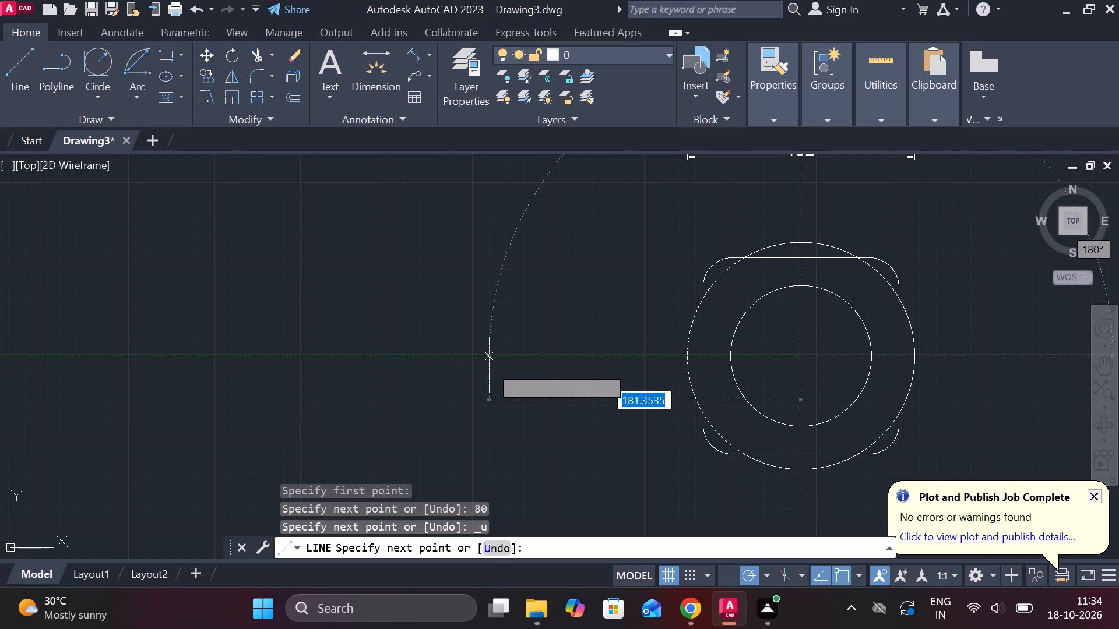
pyautogui.write('80')
pyautogui.press('Return')
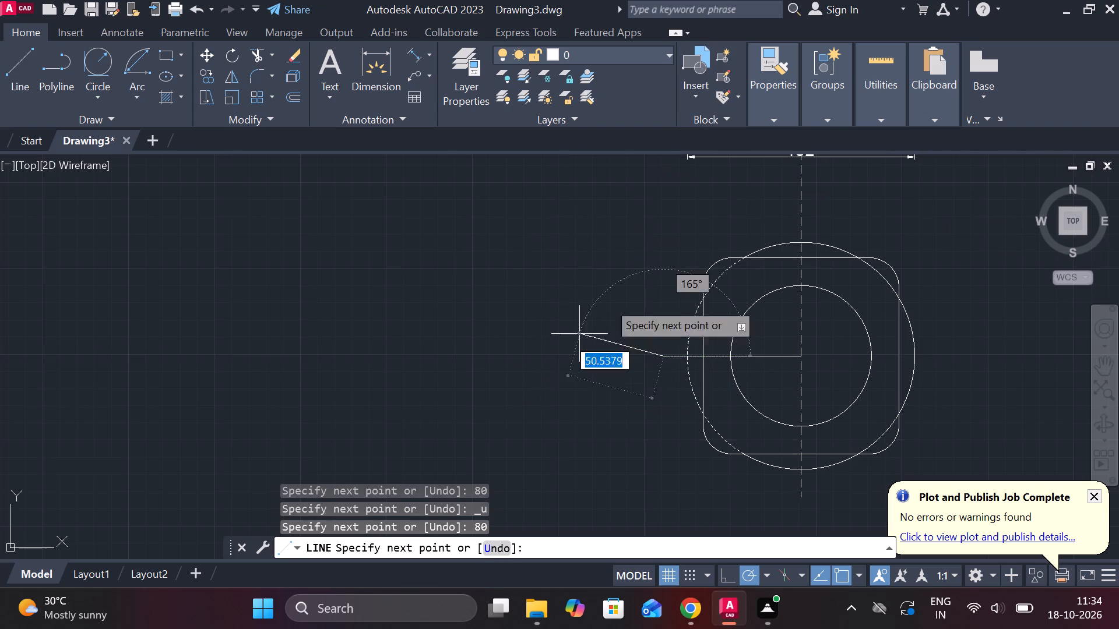
pyautogui.scroll(-1, 625, 224)
pyautogui.moveTo(638, 252); pyautogui.dragTo(638, 316, button='middle')
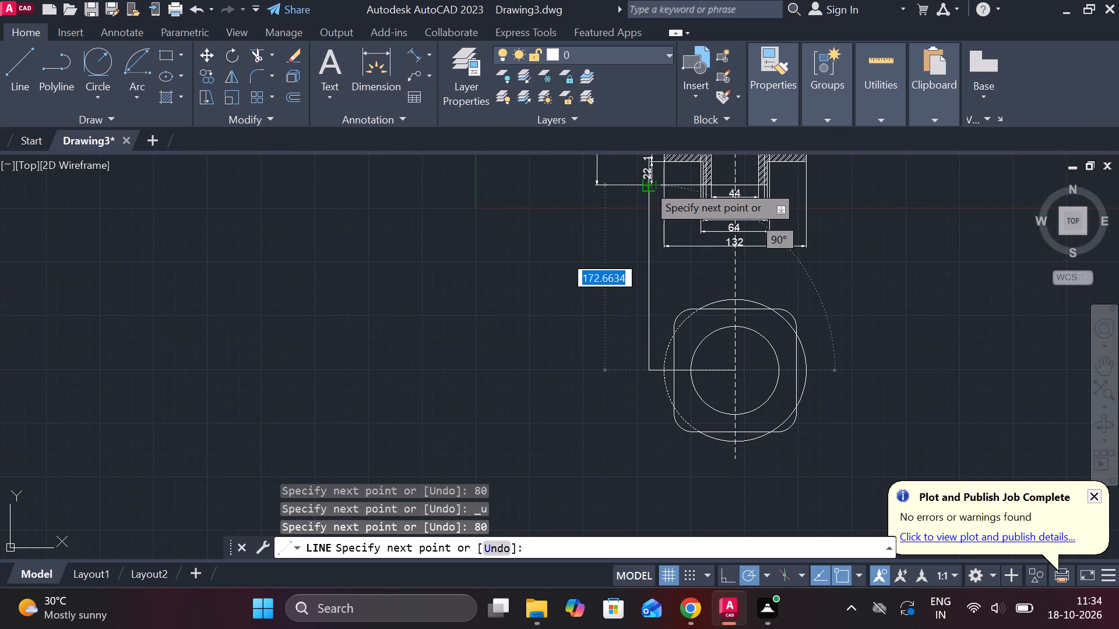
pyautogui.moveTo(659, 174); pyautogui.dragTo(630, 301, button='middle')
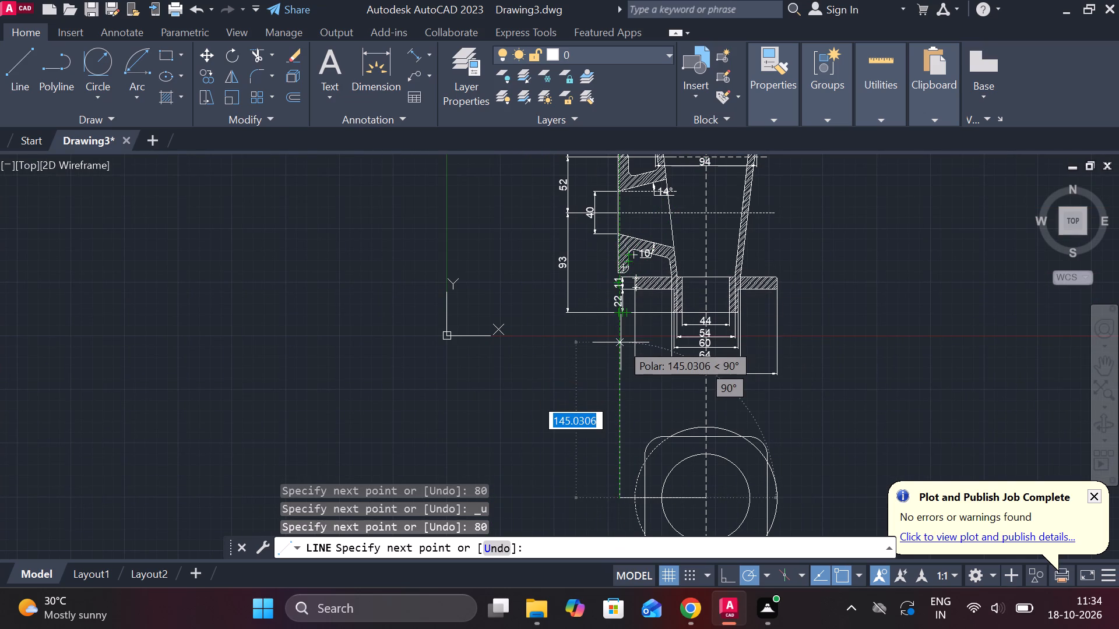
pyautogui.moveTo(605, 394); pyautogui.dragTo(605, 397, button='middle')
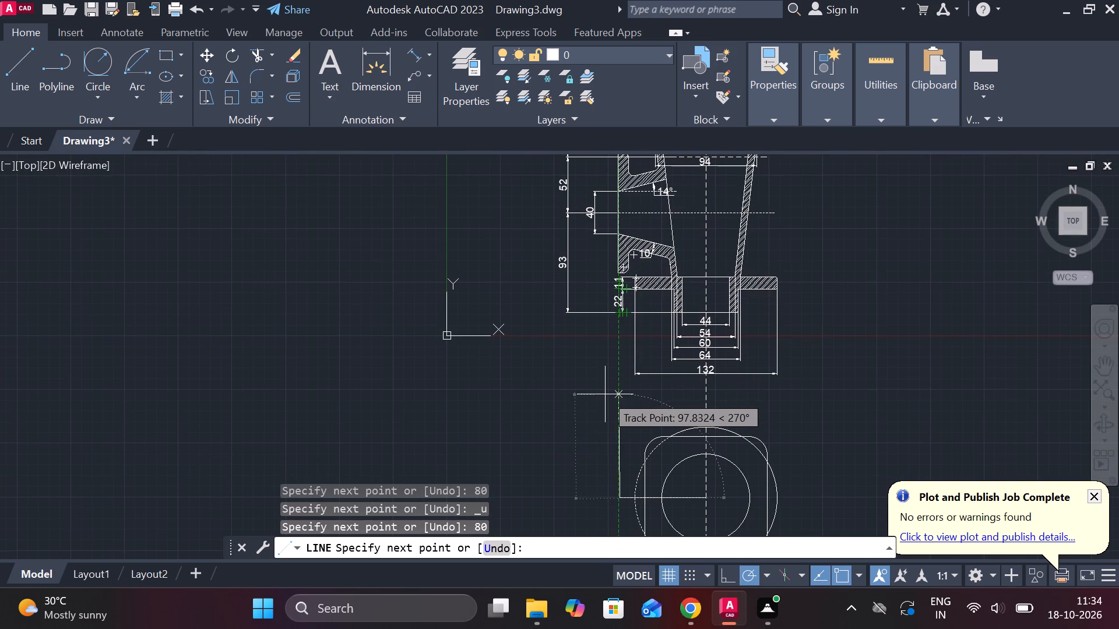
pyautogui.moveTo(605, 397); pyautogui.dragTo(578, 479, button='middle')
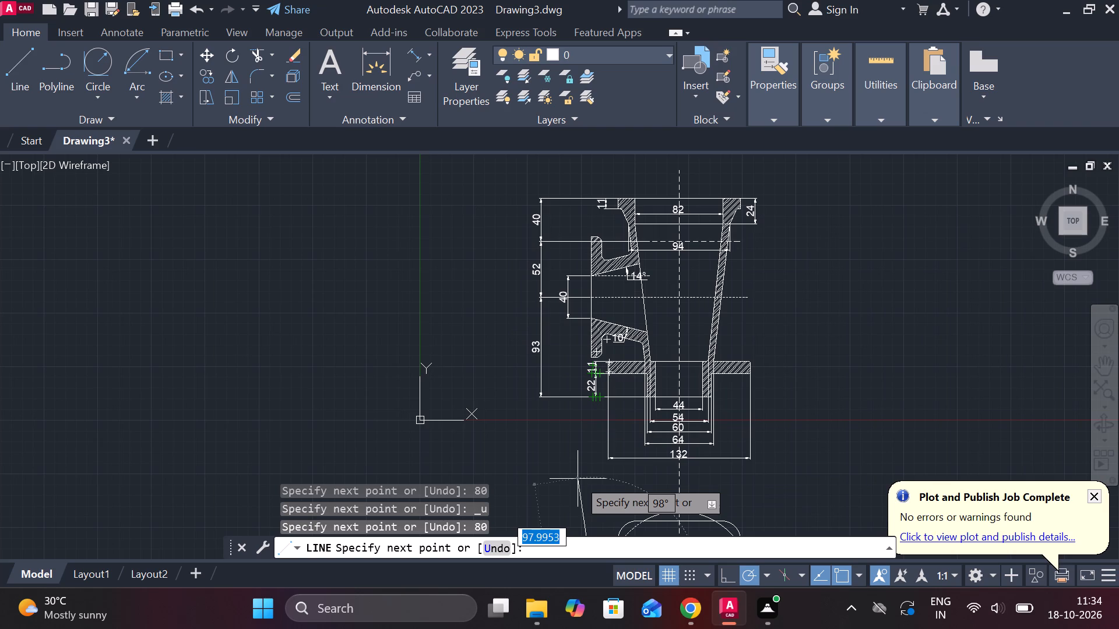
pyautogui.middleClick(608, 434)
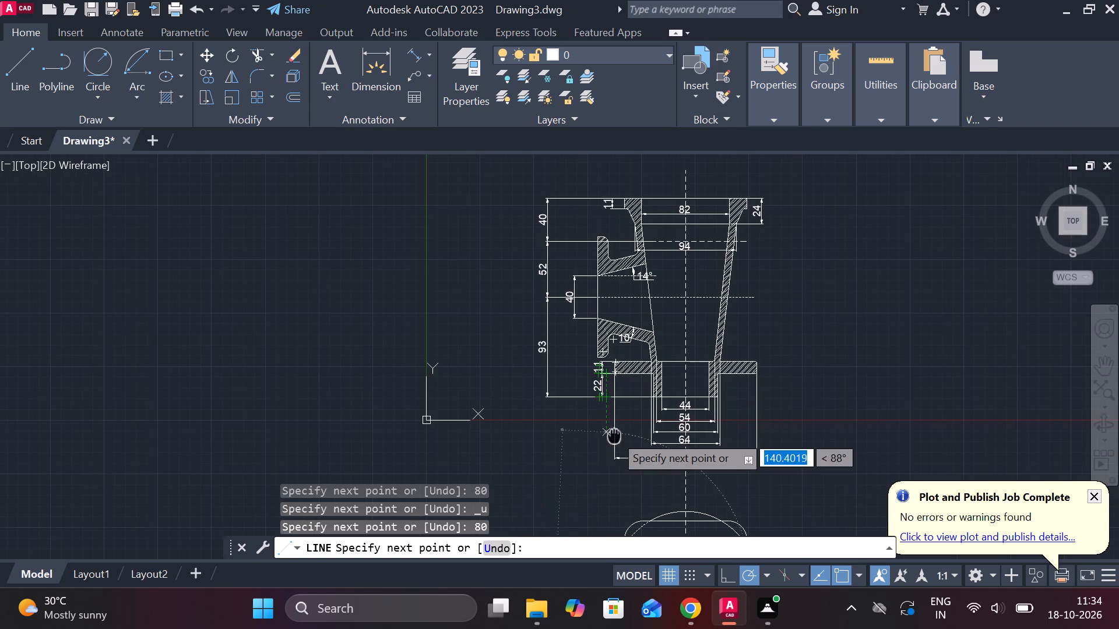
pyautogui.scroll(1, 590, 432)
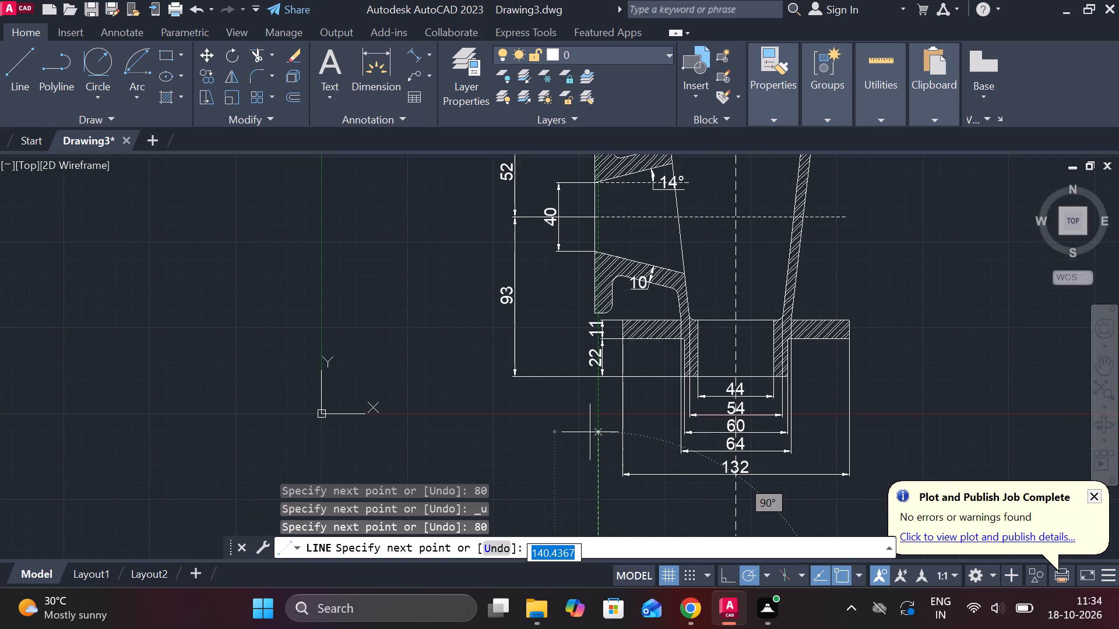
pyautogui.press('Escape')
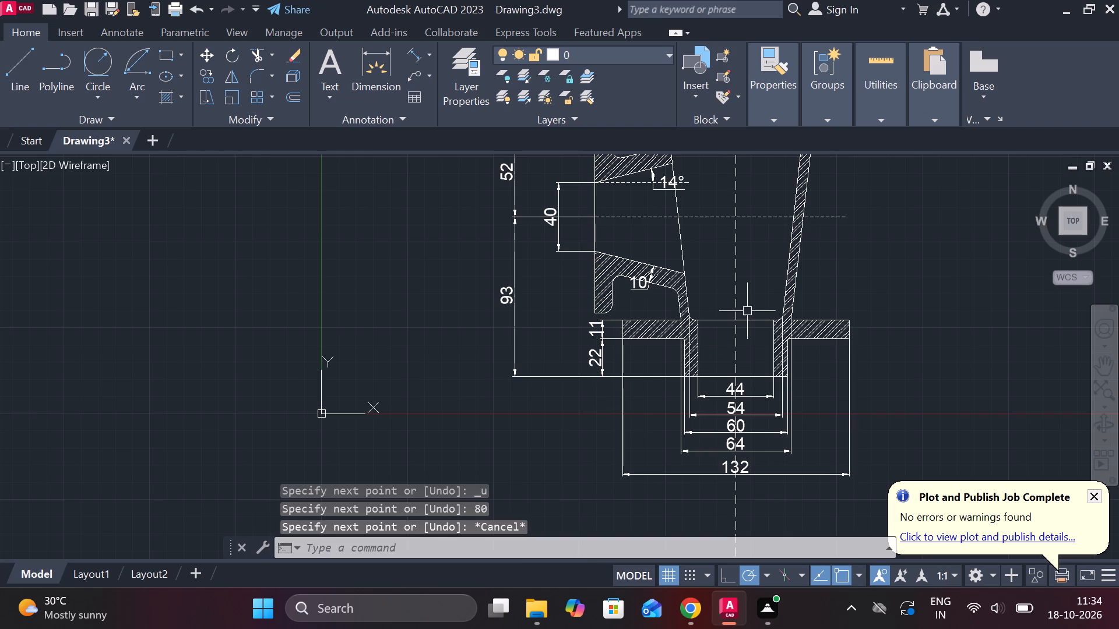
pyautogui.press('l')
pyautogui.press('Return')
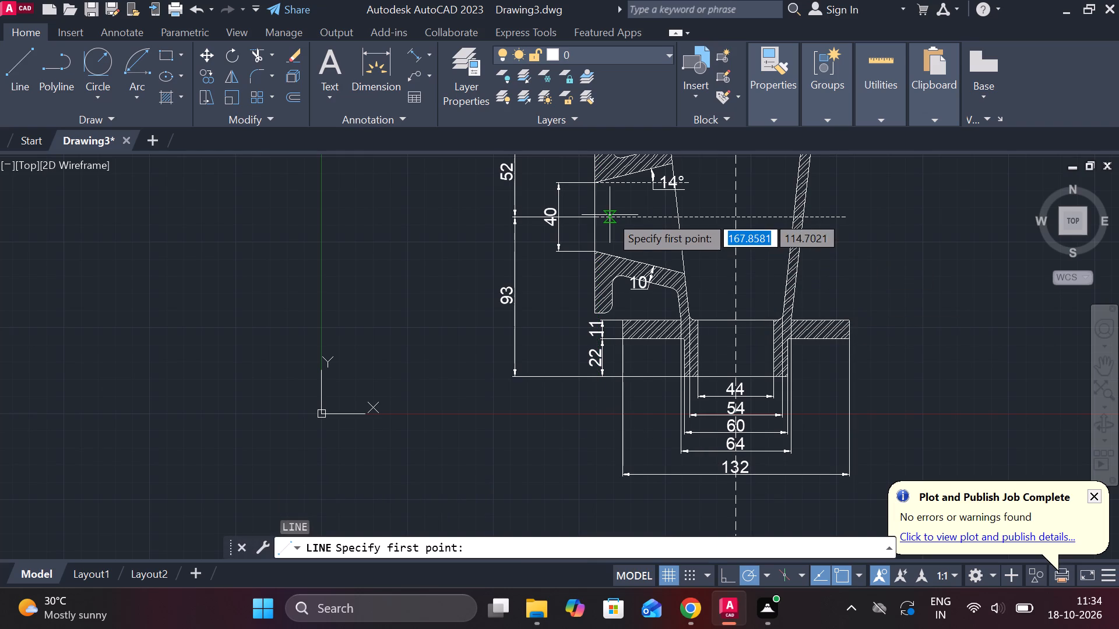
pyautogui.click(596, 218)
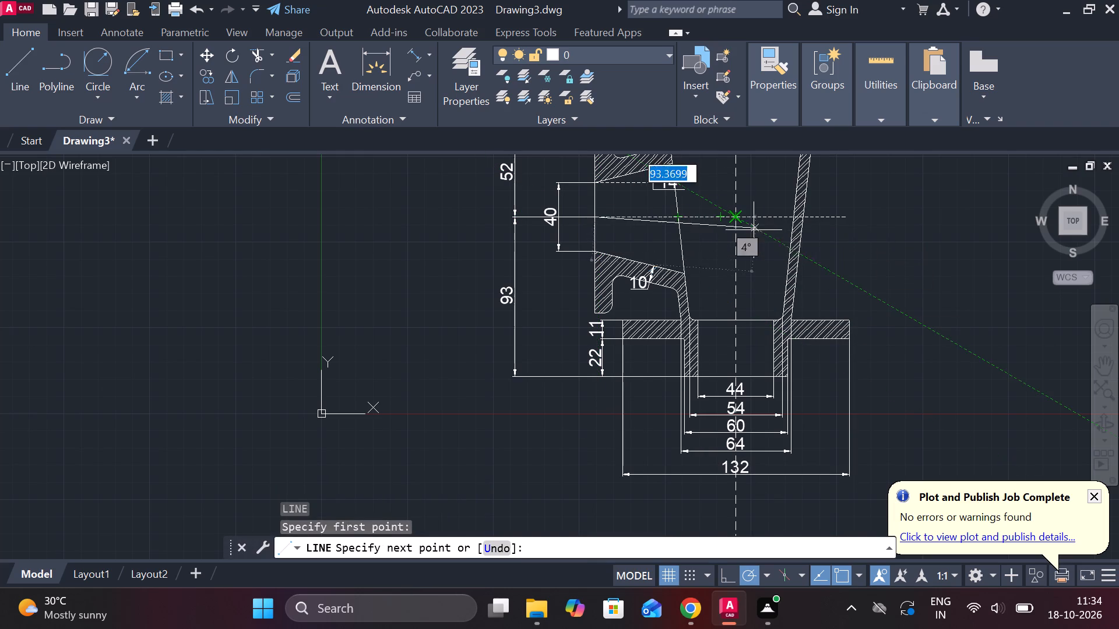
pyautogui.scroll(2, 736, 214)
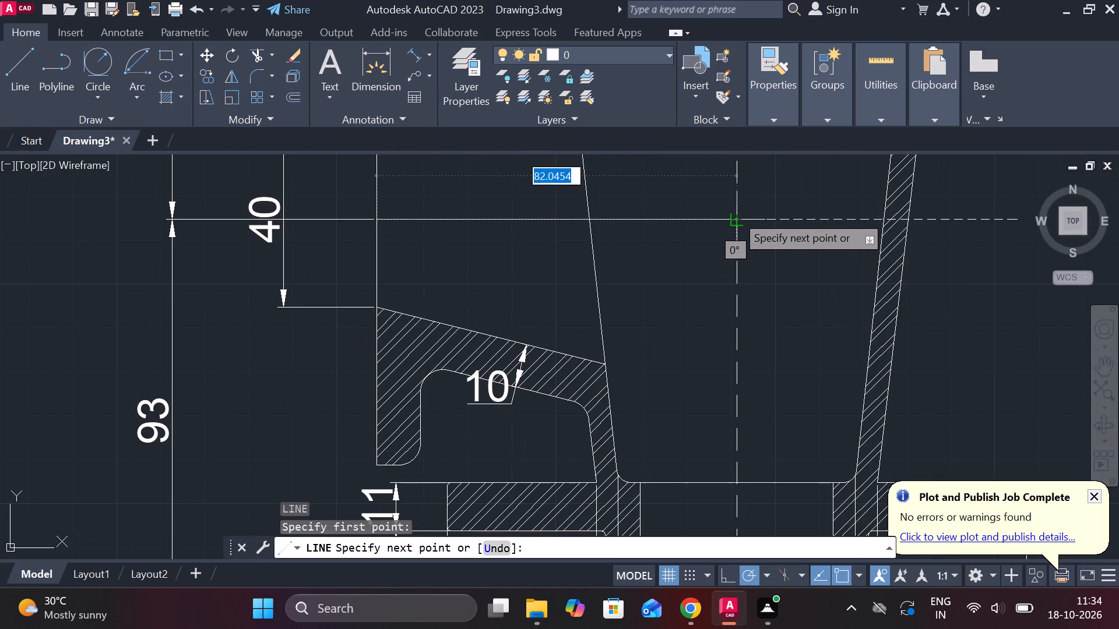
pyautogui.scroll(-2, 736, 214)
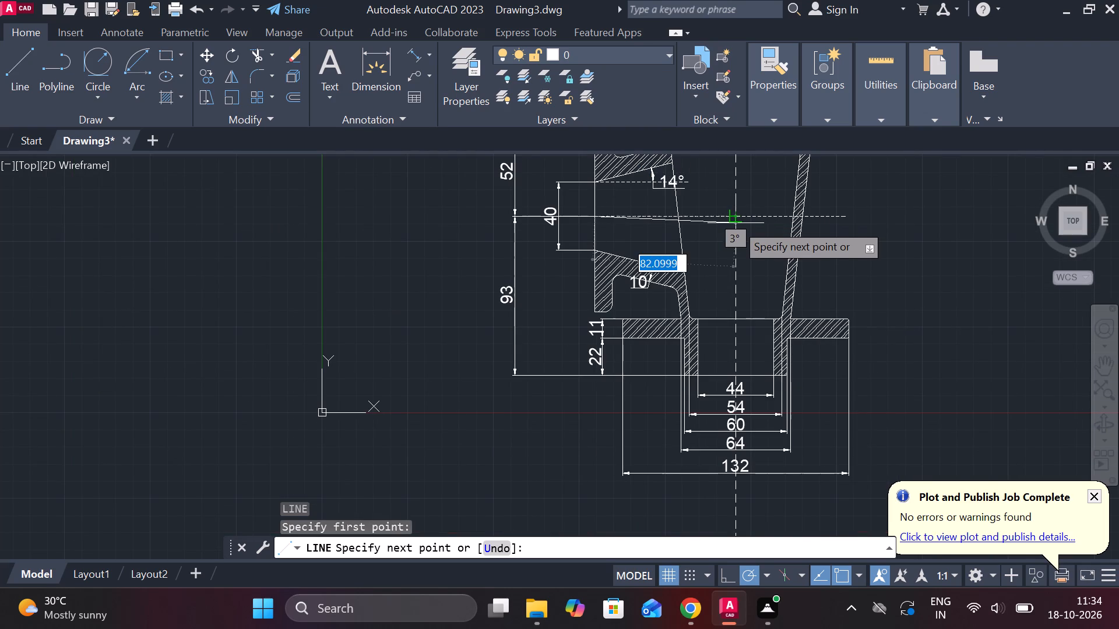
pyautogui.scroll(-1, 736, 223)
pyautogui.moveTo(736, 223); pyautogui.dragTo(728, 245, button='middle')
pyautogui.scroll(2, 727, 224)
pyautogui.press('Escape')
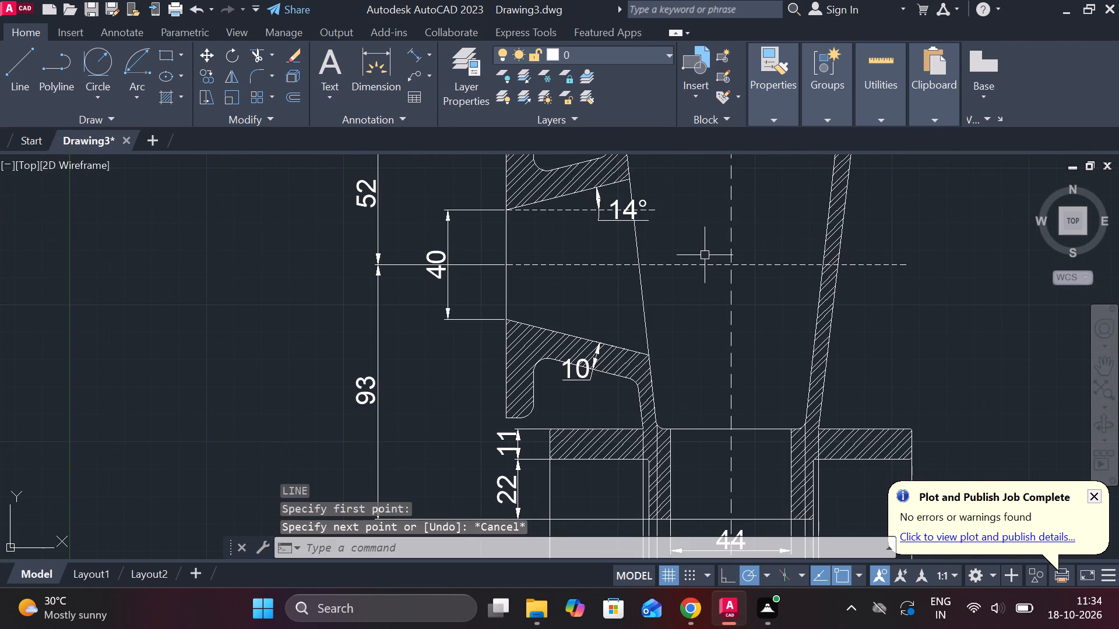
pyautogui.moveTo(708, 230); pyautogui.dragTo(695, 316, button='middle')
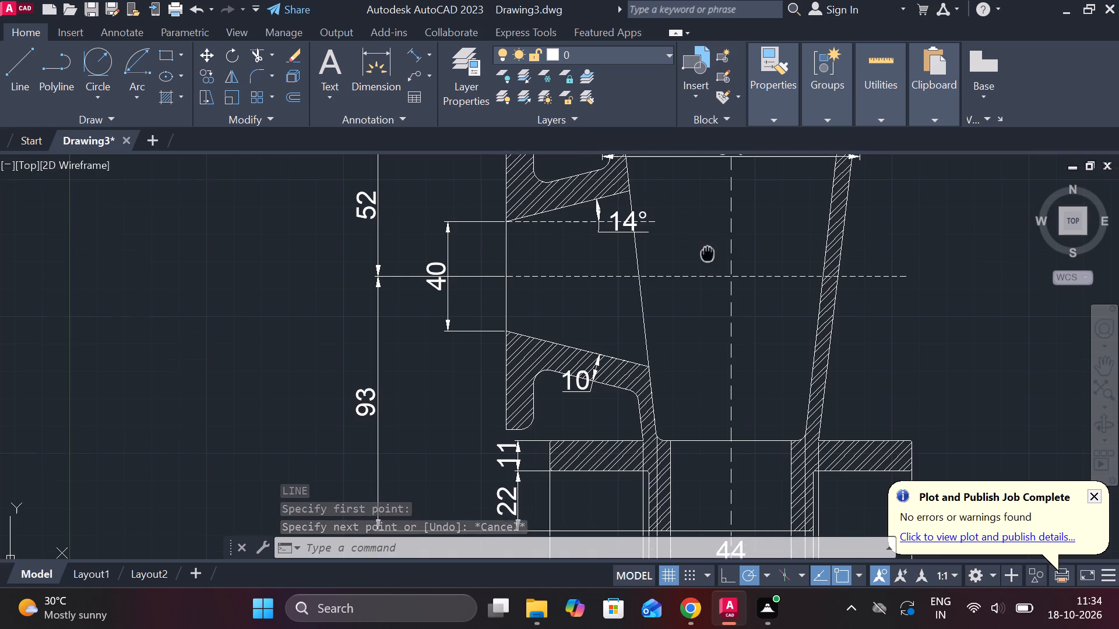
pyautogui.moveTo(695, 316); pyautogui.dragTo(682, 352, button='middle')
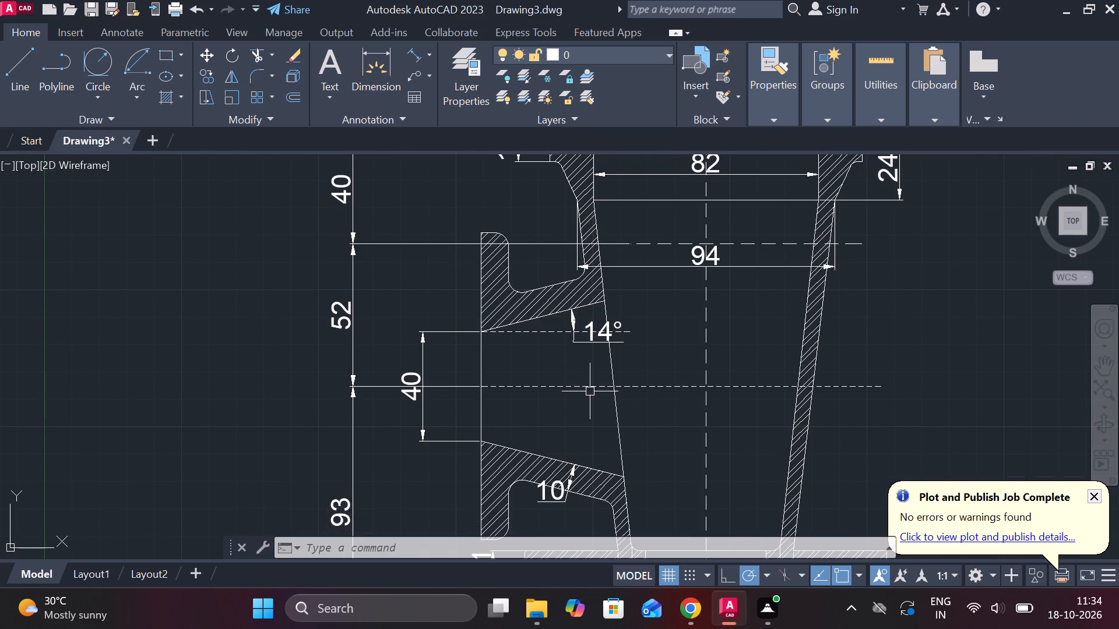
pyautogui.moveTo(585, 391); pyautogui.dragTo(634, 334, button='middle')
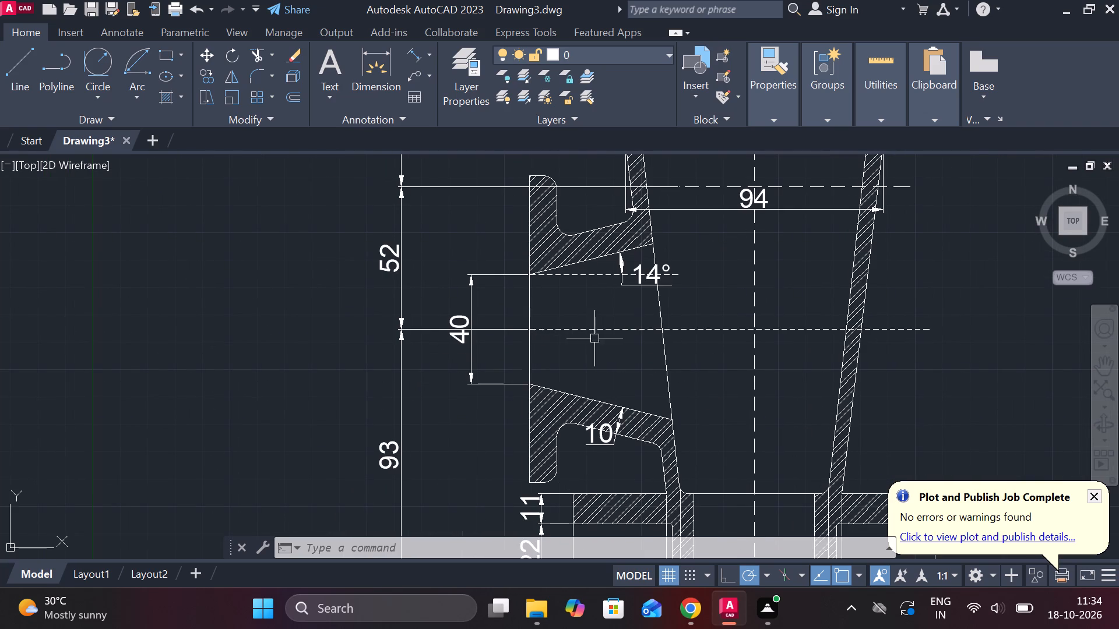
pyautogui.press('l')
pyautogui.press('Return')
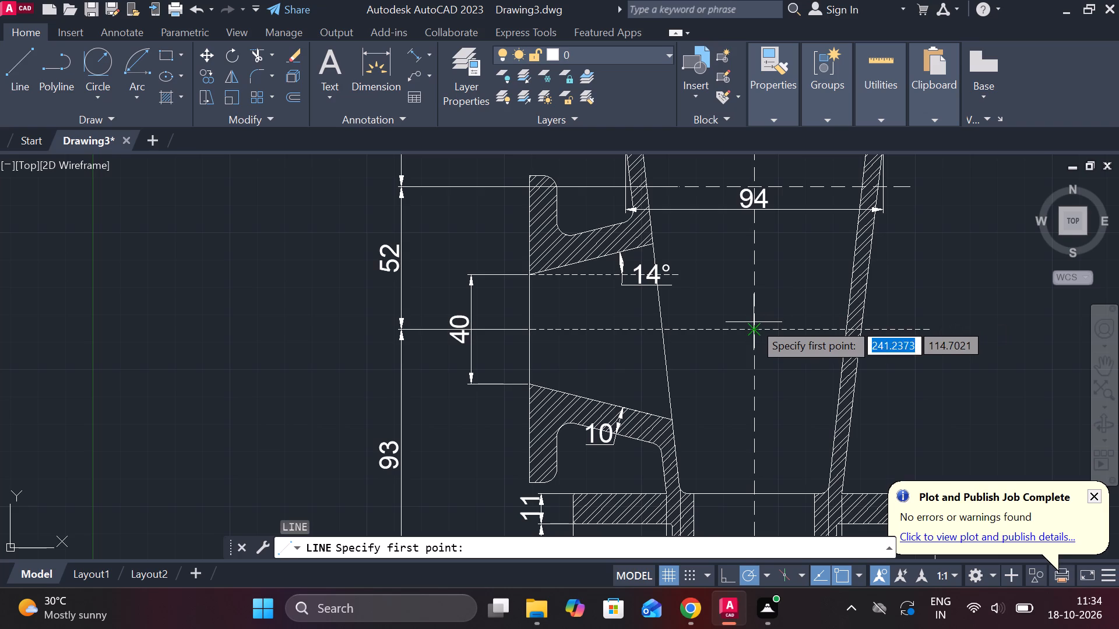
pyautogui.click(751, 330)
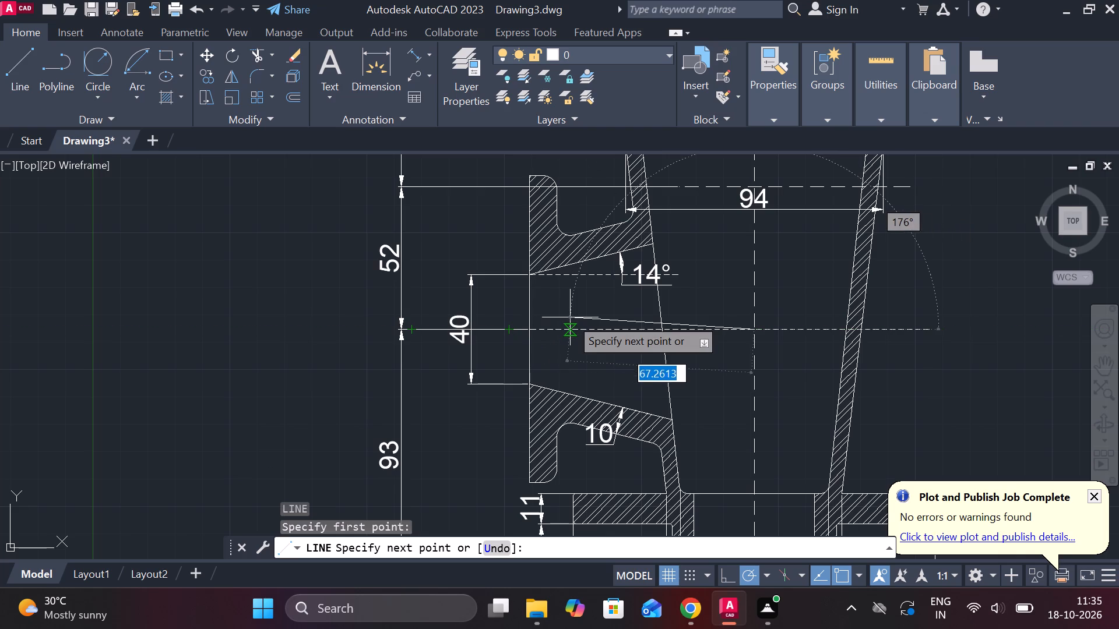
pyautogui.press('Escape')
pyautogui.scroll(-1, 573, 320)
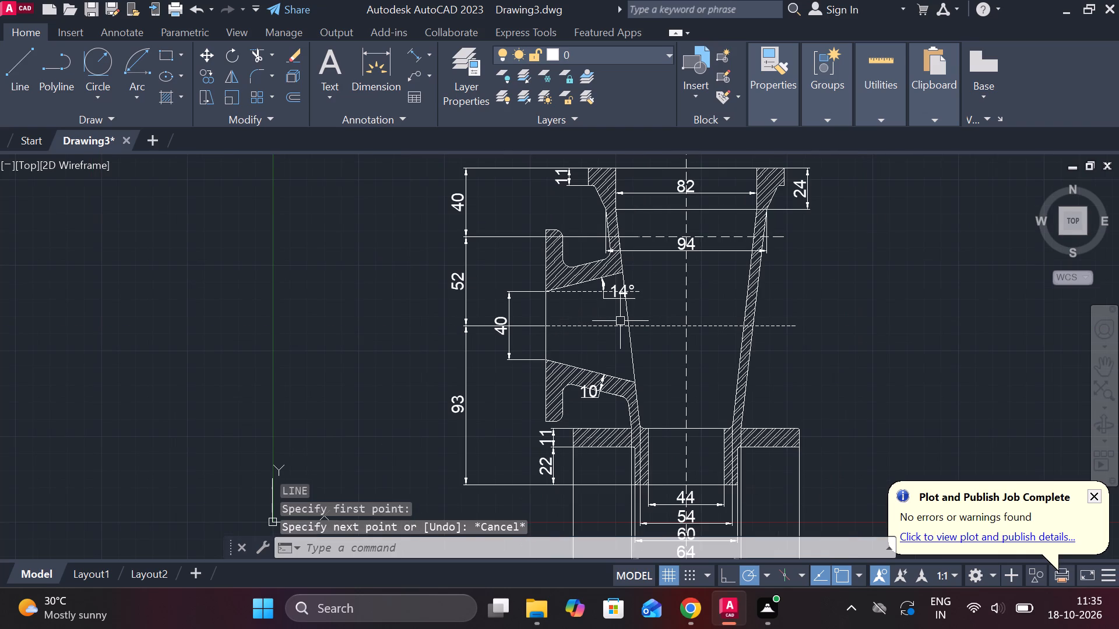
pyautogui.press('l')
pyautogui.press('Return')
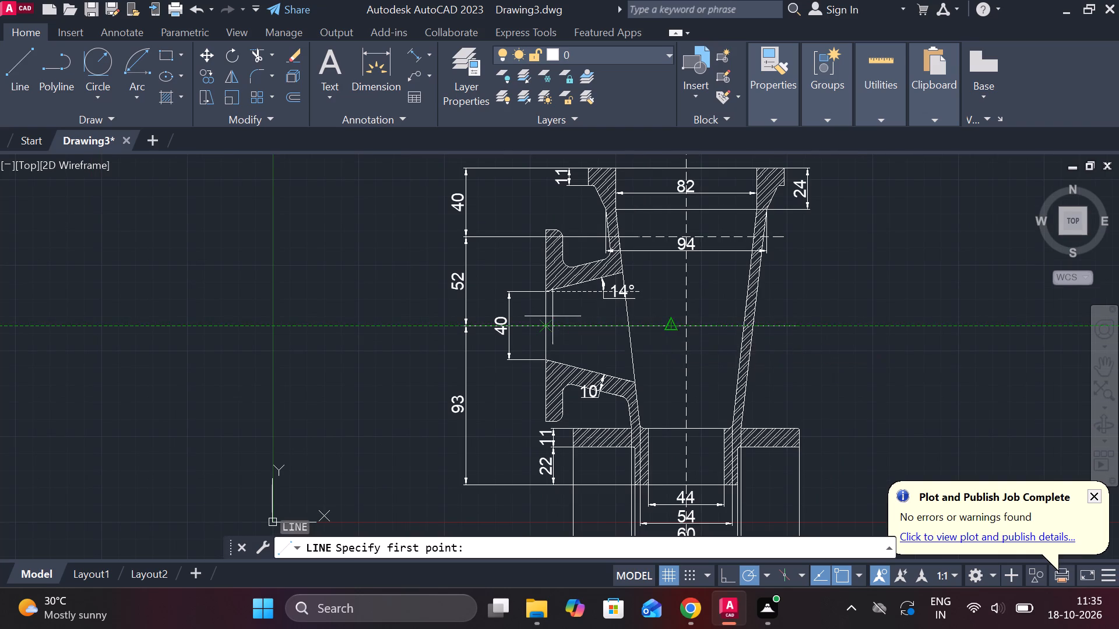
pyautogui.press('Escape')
# Offset the section's vertical centreline 80 to the left, toward the branch flange face.
pyautogui.click(684, 303)
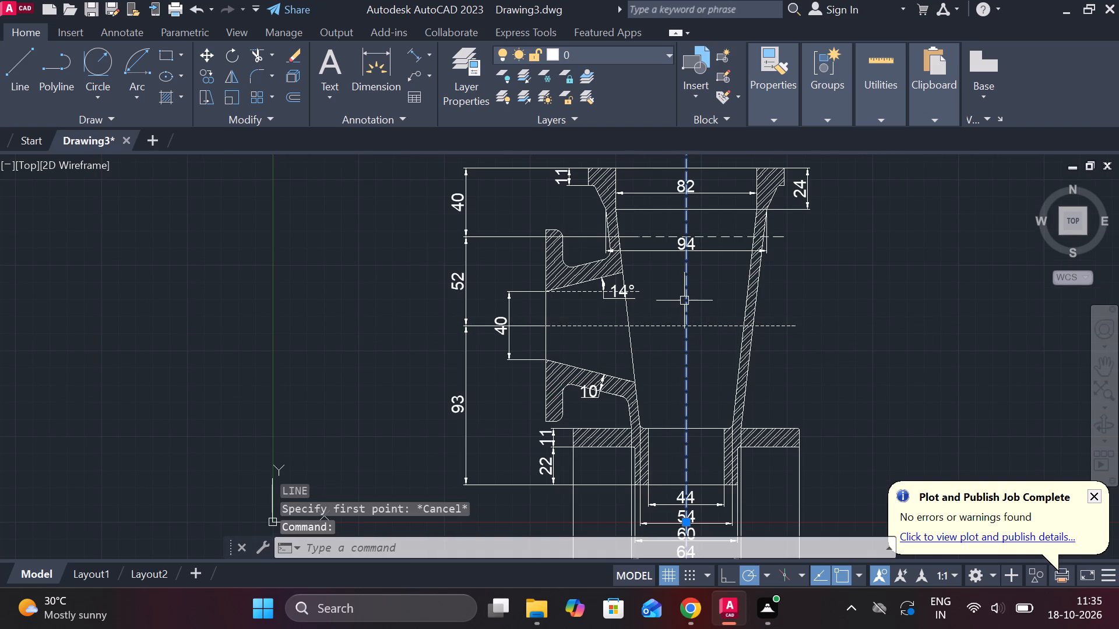
pyautogui.press('o')
pyautogui.press('Return')
pyautogui.press('Return')
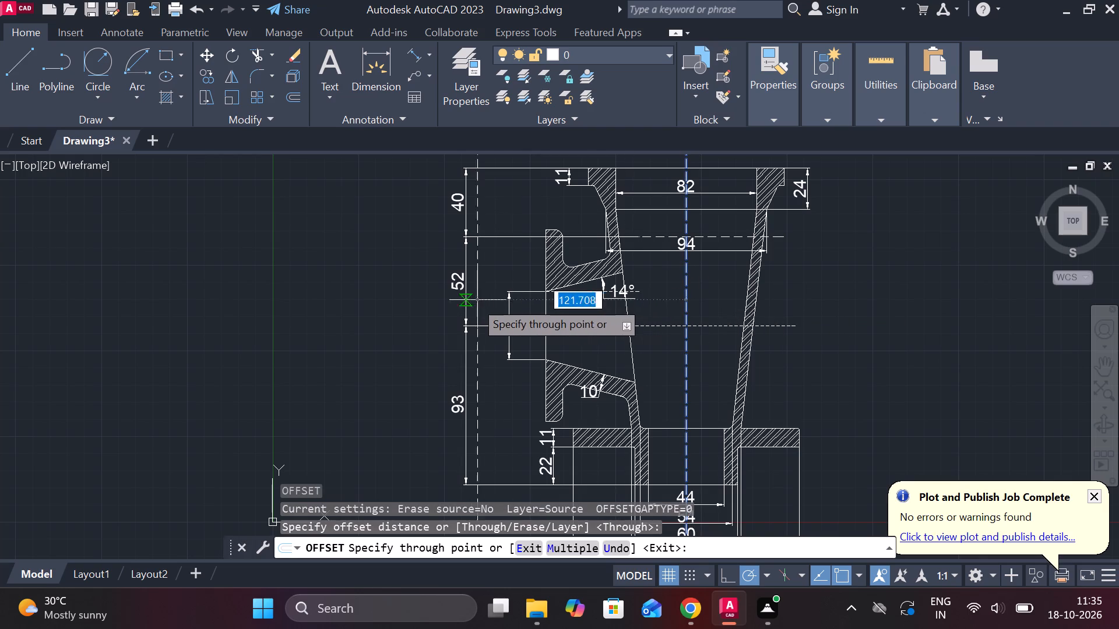
pyautogui.write('80')
pyautogui.press('Return')
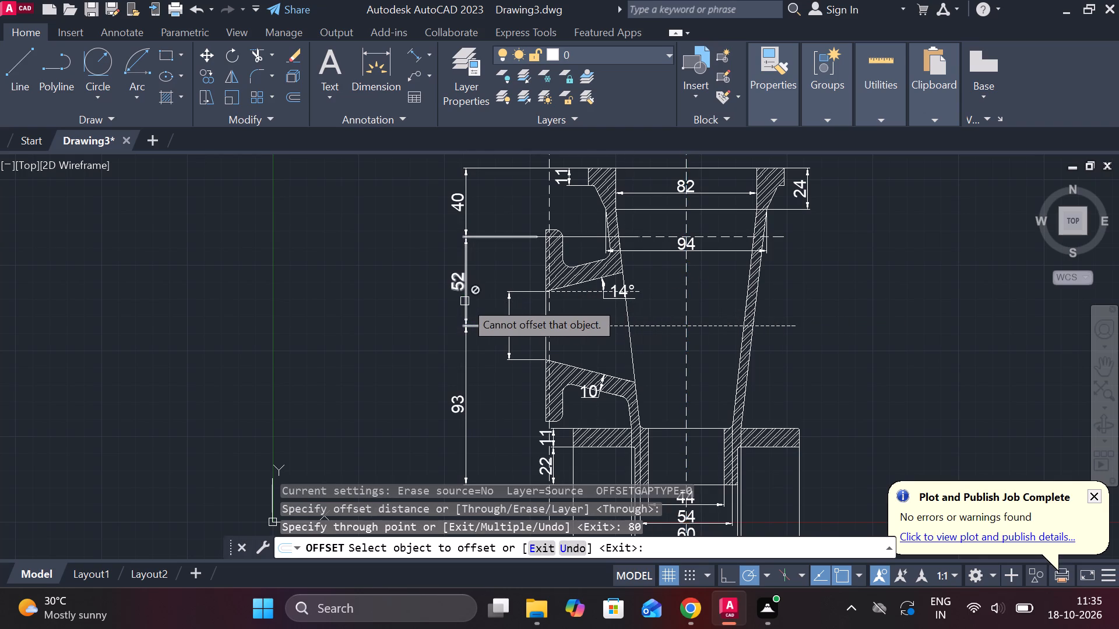
pyautogui.scroll(1, 529, 290)
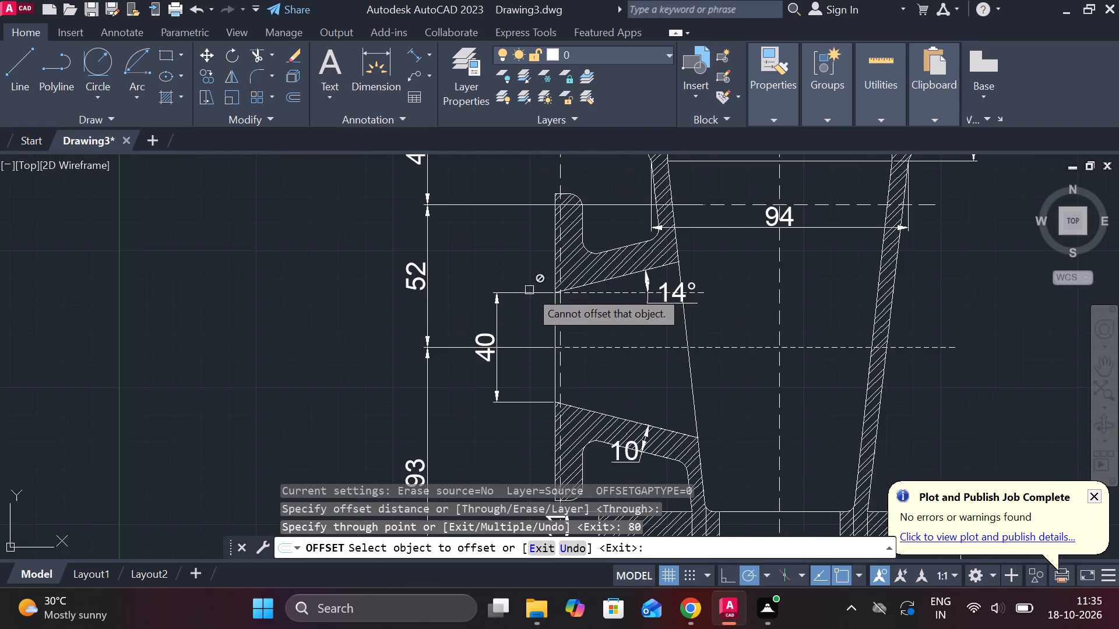
pyautogui.press('Escape')
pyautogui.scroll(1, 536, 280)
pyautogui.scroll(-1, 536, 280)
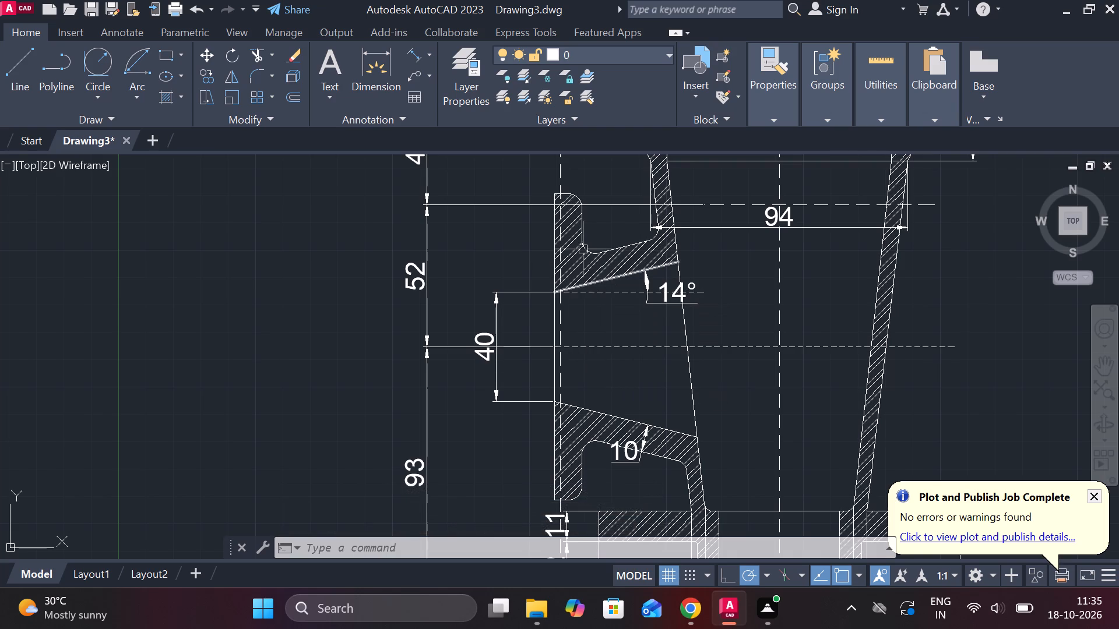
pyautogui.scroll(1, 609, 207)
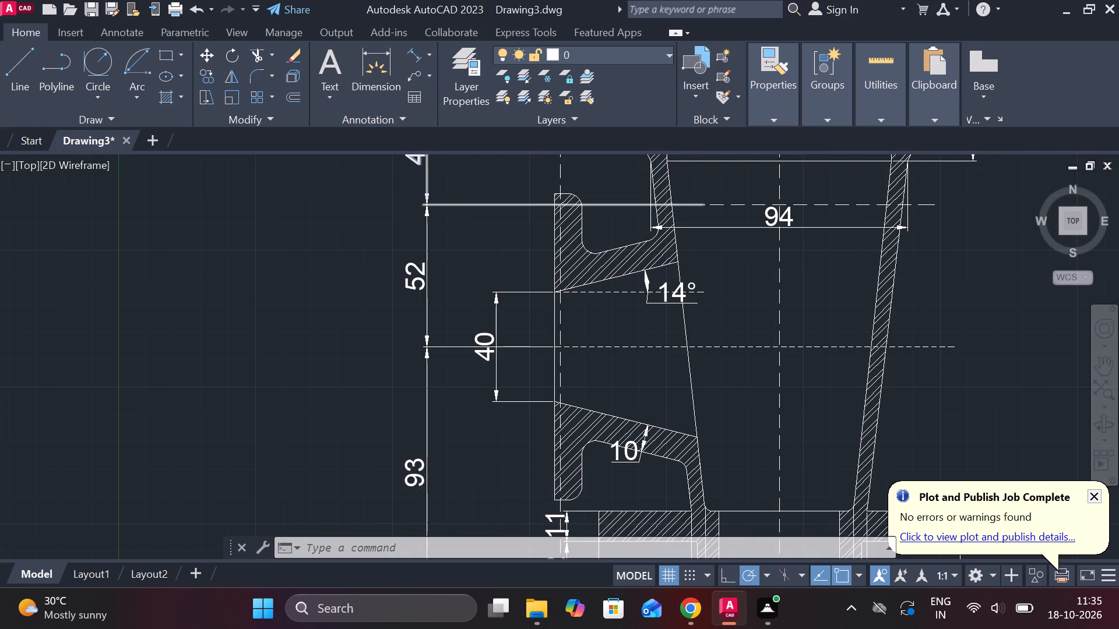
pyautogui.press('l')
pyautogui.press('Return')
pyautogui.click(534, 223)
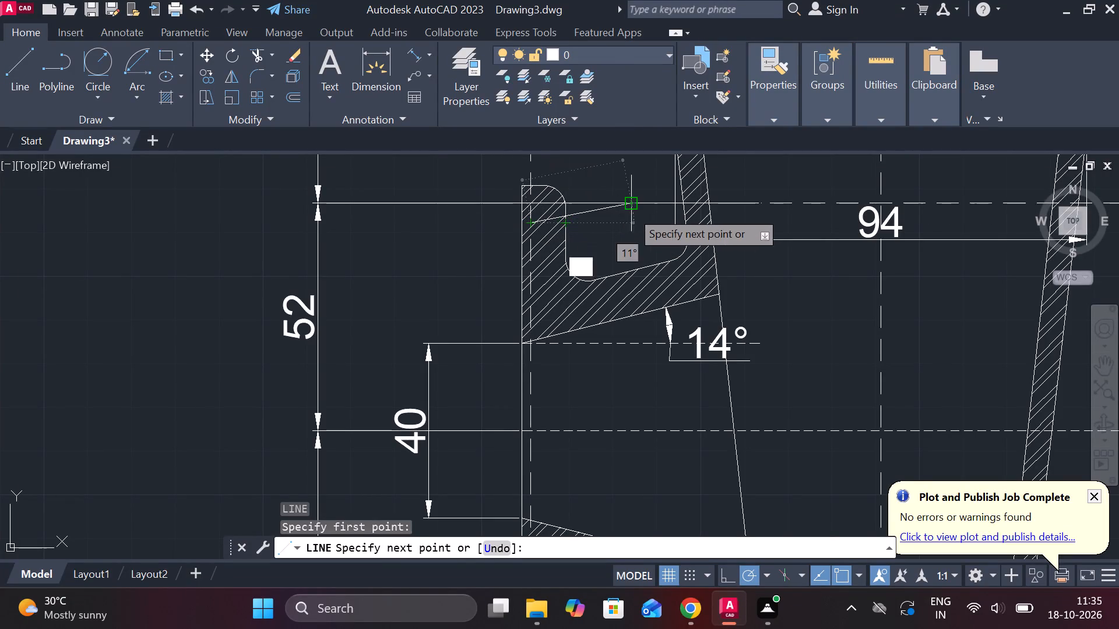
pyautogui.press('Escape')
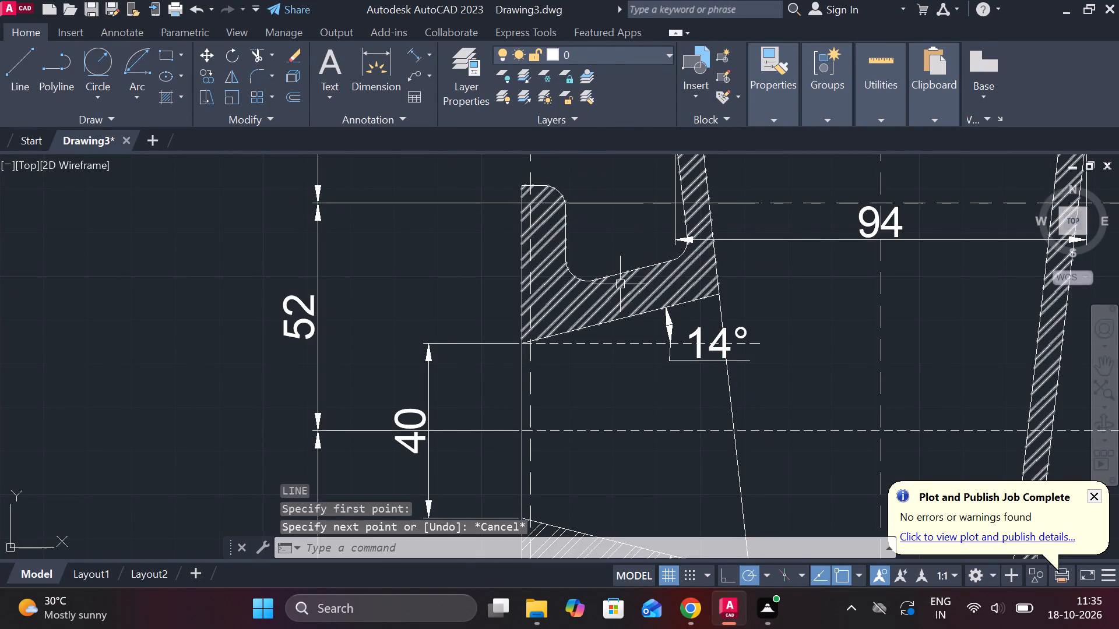
# Erase the hatch that fills the left branch's upper wall and the body's right wall in the section view.
pyautogui.click(620, 285)
pyautogui.write('E')
pyautogui.press('space')
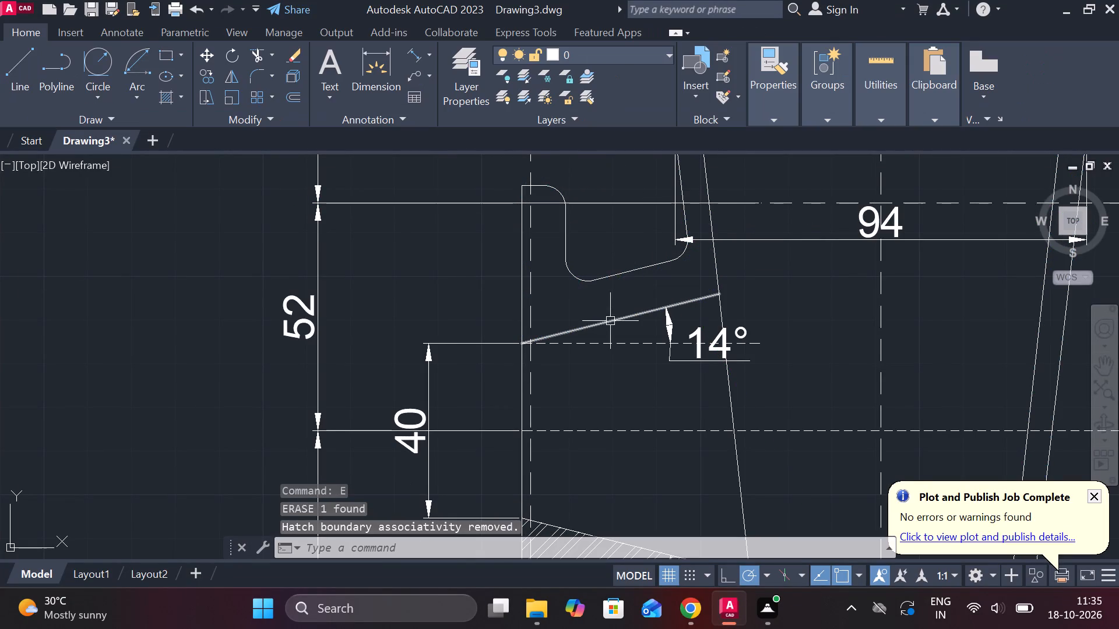
pyautogui.scroll(-1, 571, 319)
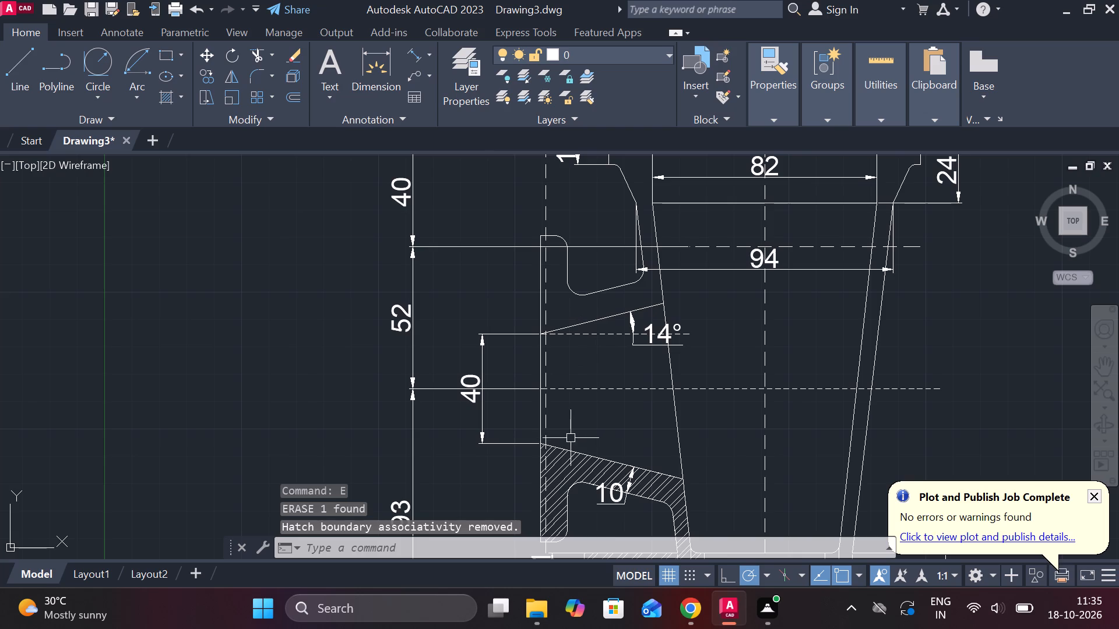
pyautogui.moveTo(606, 372); pyautogui.dragTo(627, 206, button='middle')
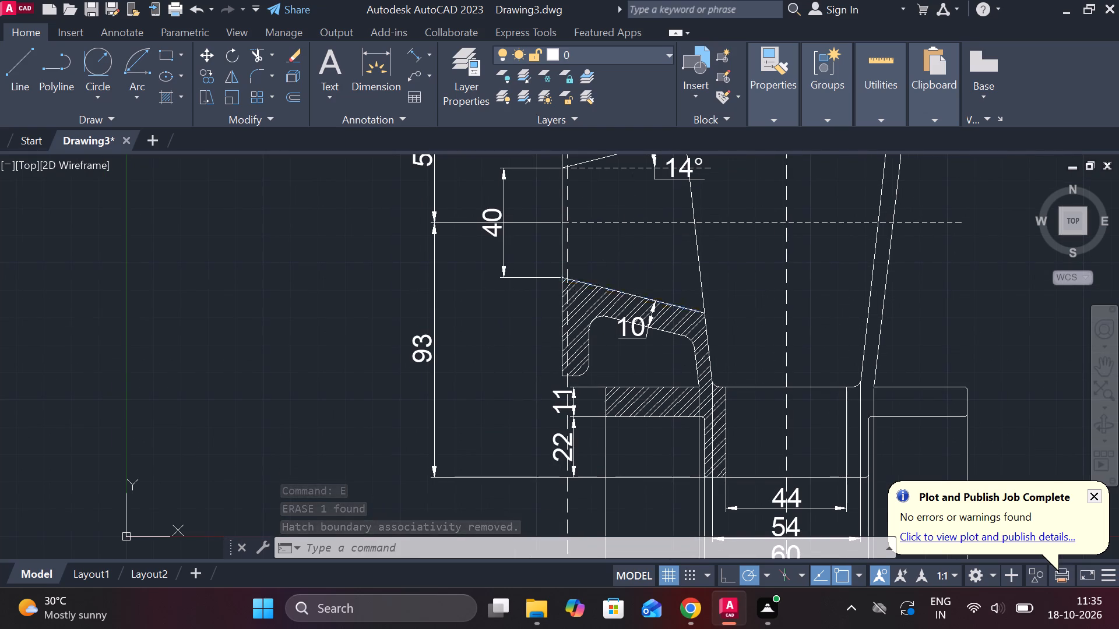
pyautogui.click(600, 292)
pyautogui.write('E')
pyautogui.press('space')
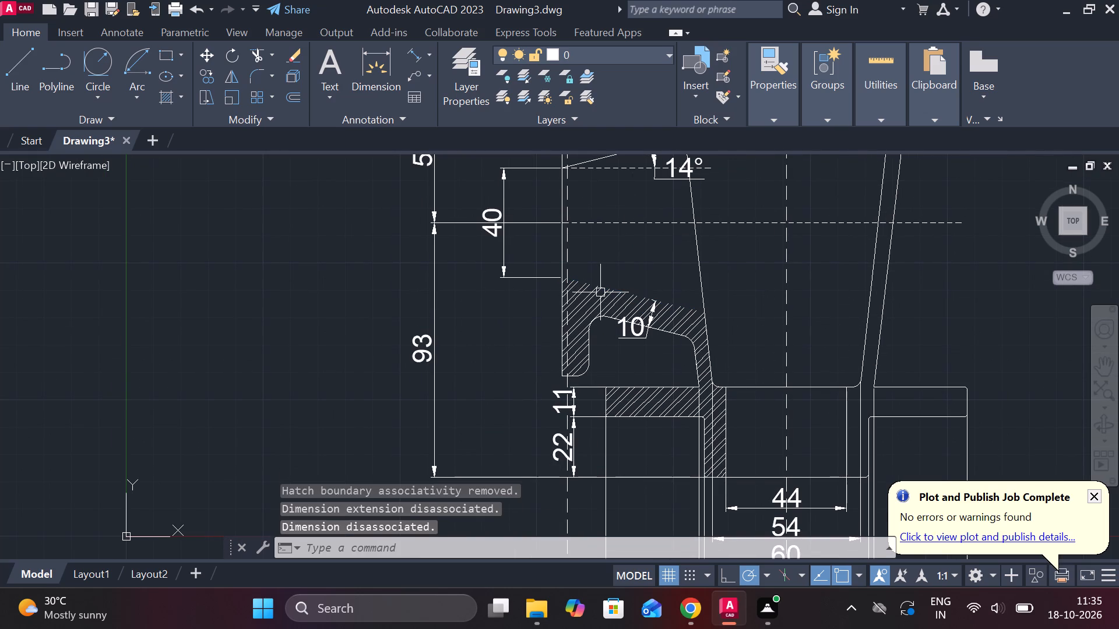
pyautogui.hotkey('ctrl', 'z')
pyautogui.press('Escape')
# Erase the hatch filling the left branch's lower wall and flange and the adjoining base section.
pyautogui.click(586, 305)
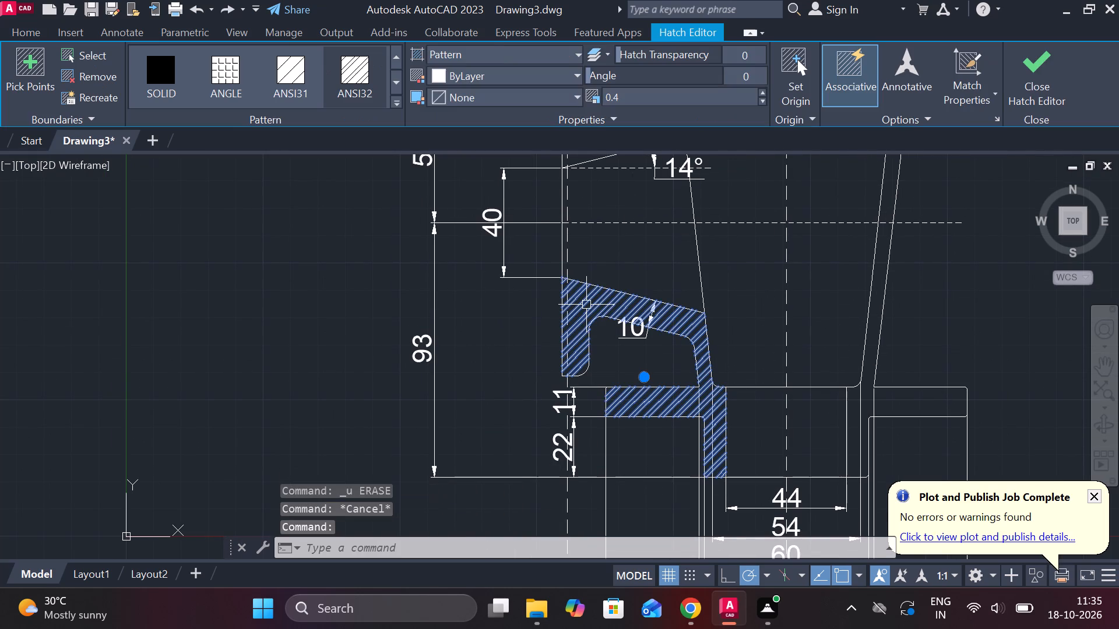
pyautogui.write('E')
pyautogui.press('space')
# Set the linetype of the offset vertical line at the branch flange face to ByLayer.
pyautogui.moveTo(606, 232); pyautogui.dragTo(615, 239, button='middle')
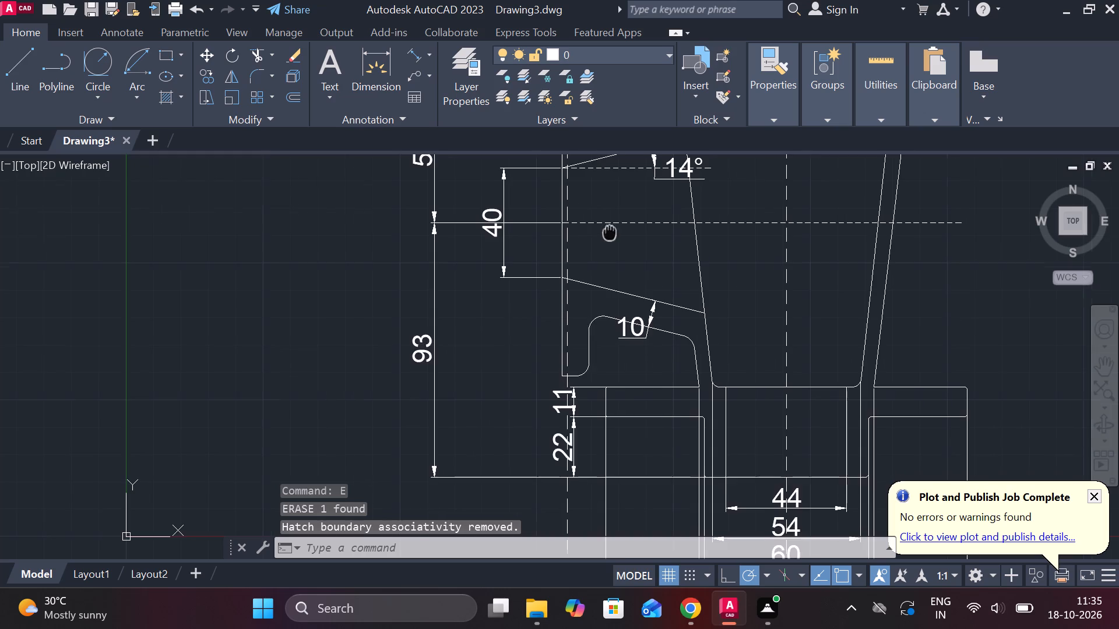
pyautogui.moveTo(615, 239); pyautogui.dragTo(624, 289, button='middle')
pyautogui.scroll(1, 586, 370)
pyautogui.moveTo(593, 363); pyautogui.dragTo(592, 324, button='middle')
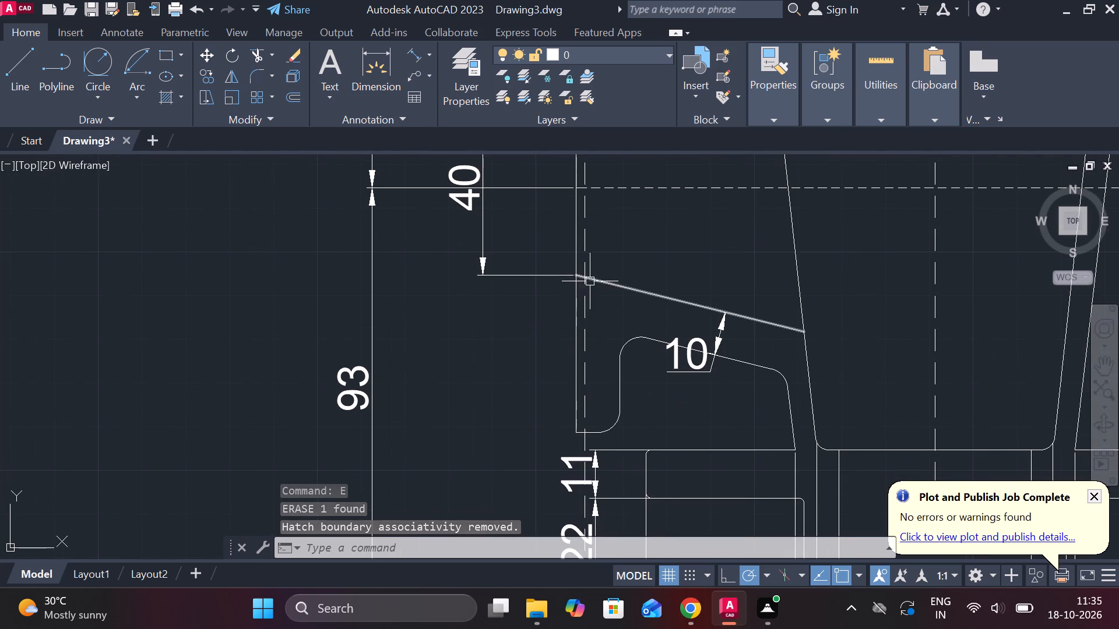
pyautogui.click(583, 349)
pyautogui.click(759, 115)
pyautogui.click(910, 179)
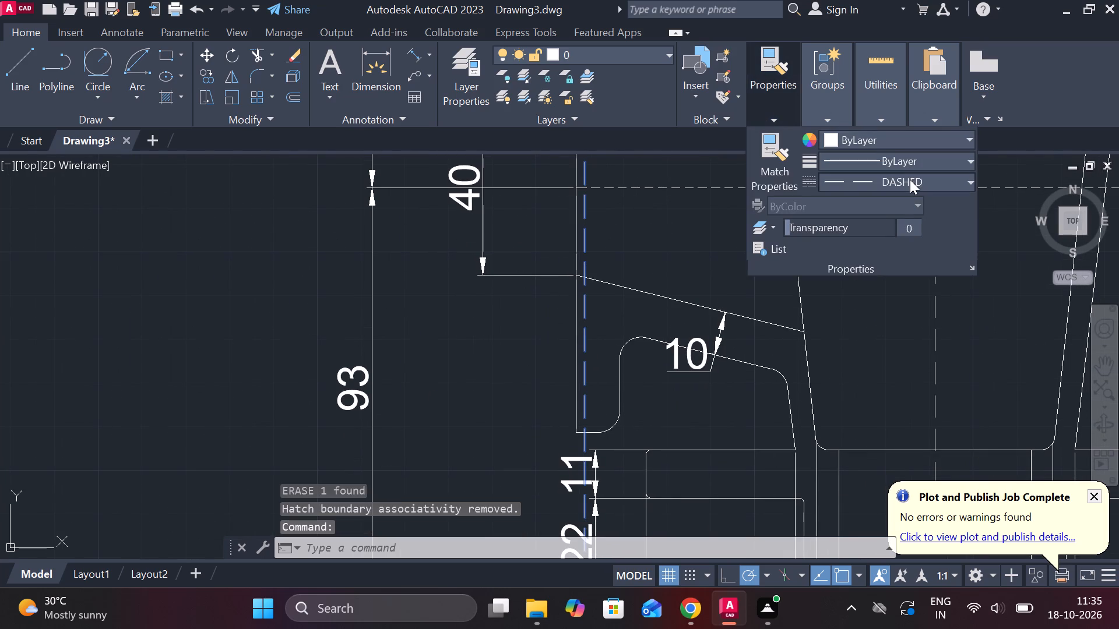
pyautogui.click(884, 202)
pyautogui.press('Escape')
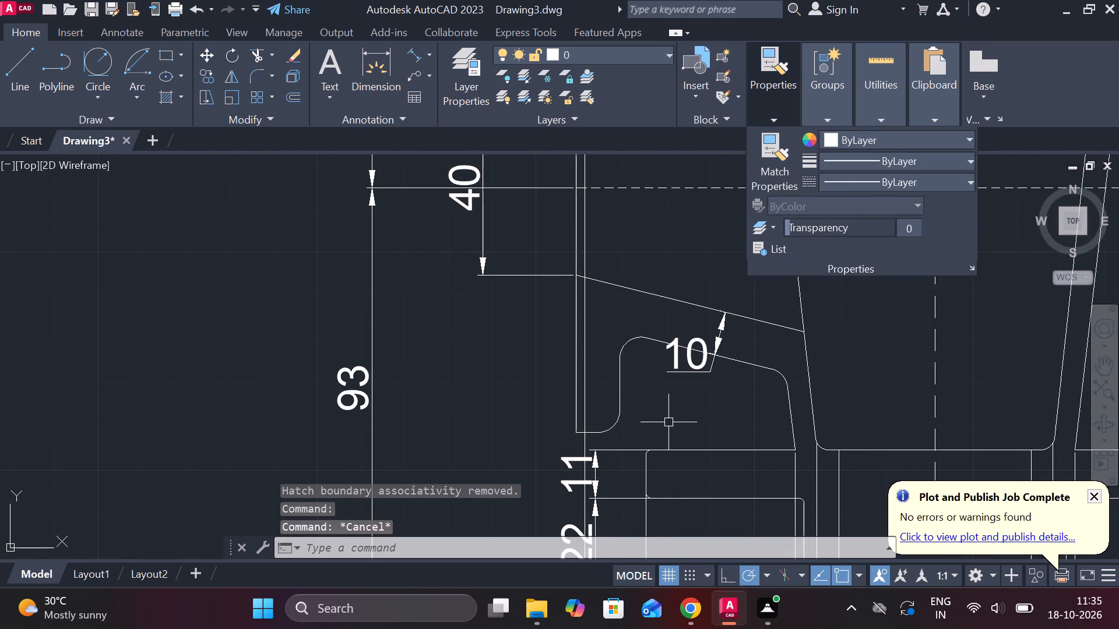
# Trim the new face line below the branch flange, plus the old face line and edge stubs up to the branch centreline.
pyautogui.write('TR')
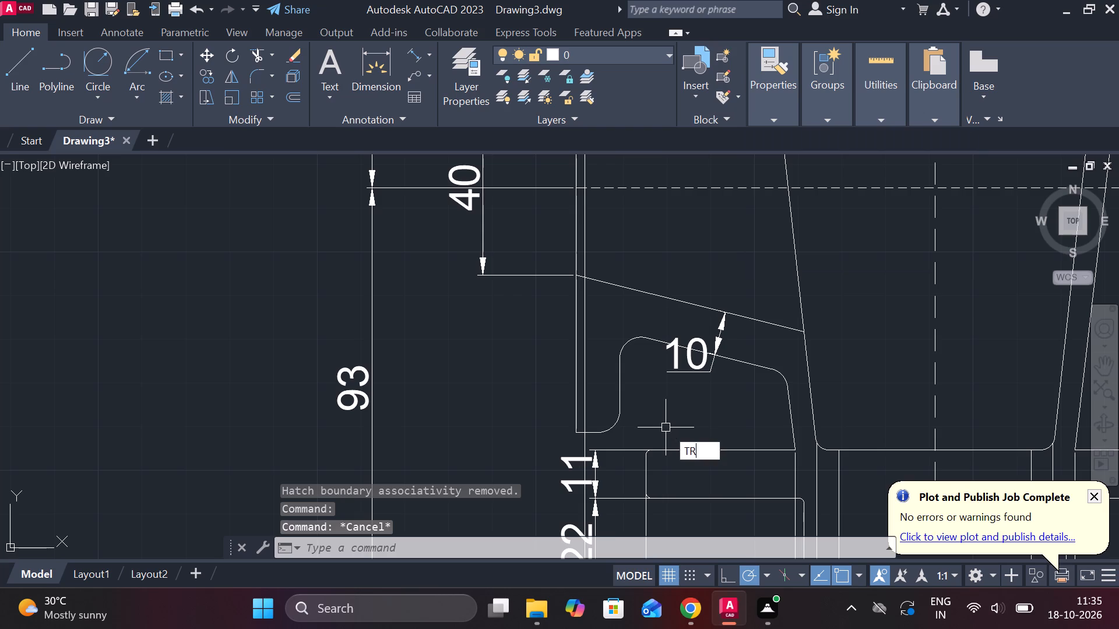
pyautogui.press('space')
pyautogui.click(587, 444)
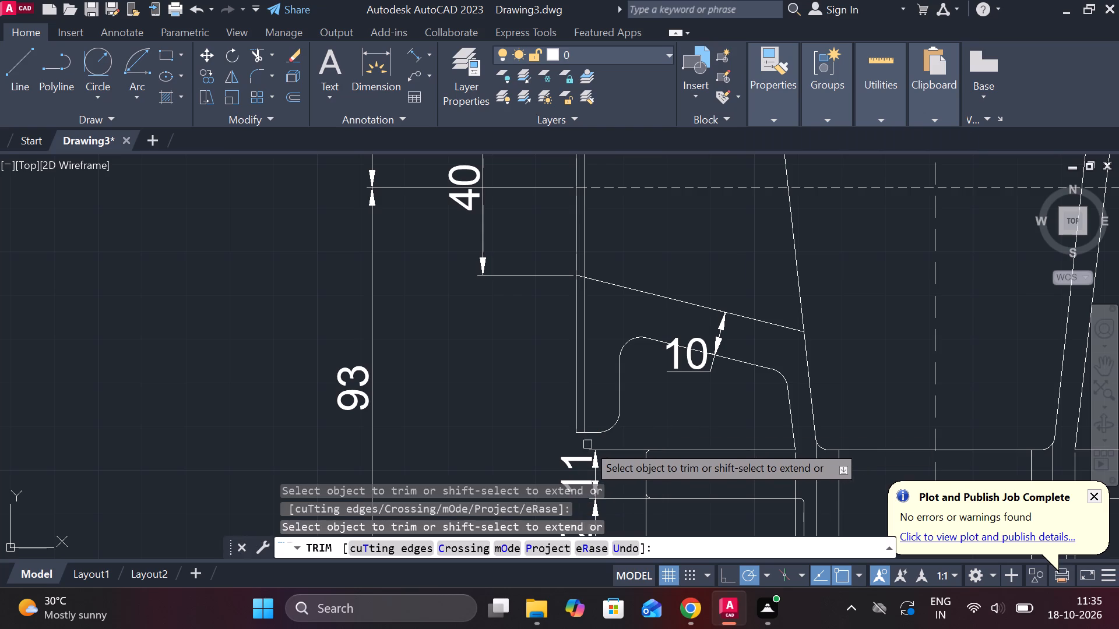
pyautogui.click(575, 437)
pyautogui.click(576, 434)
pyautogui.click(576, 434)
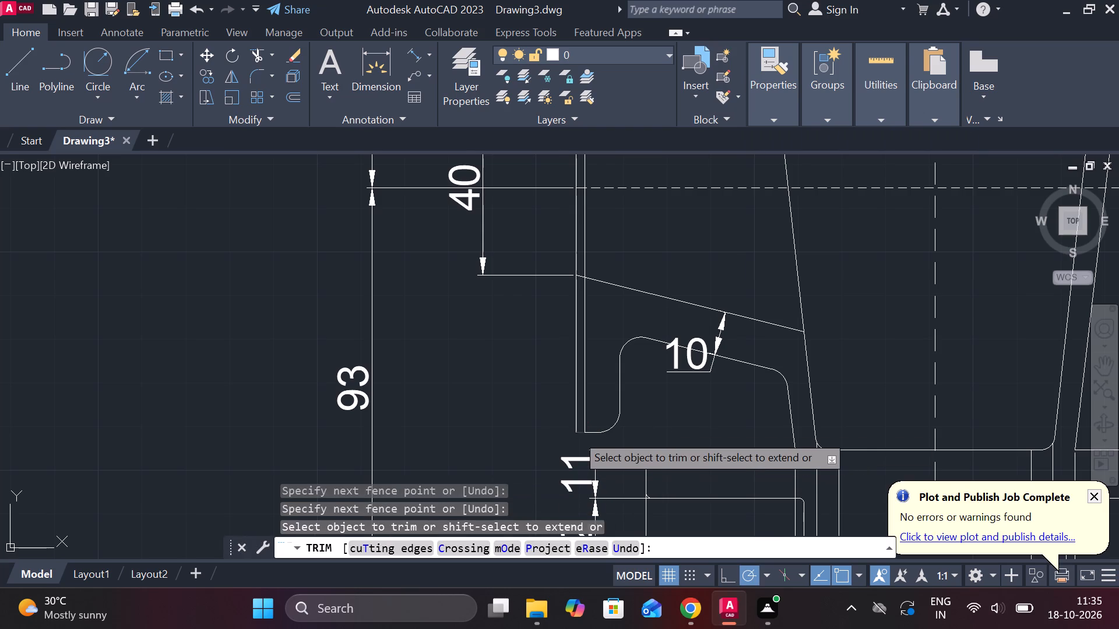
pyautogui.click(576, 426)
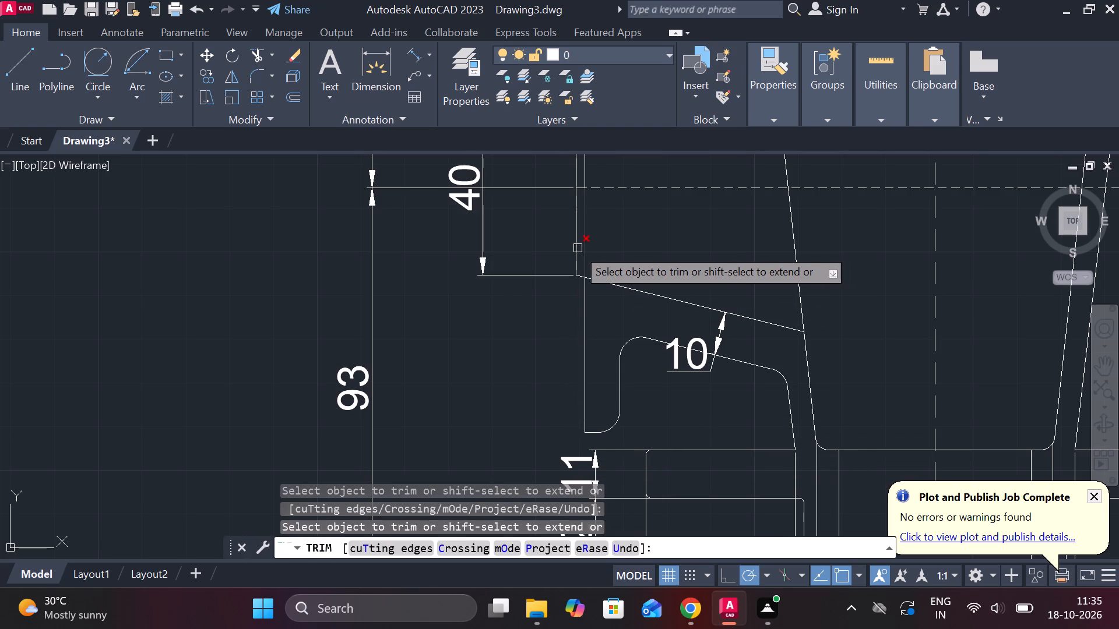
pyautogui.click(576, 248)
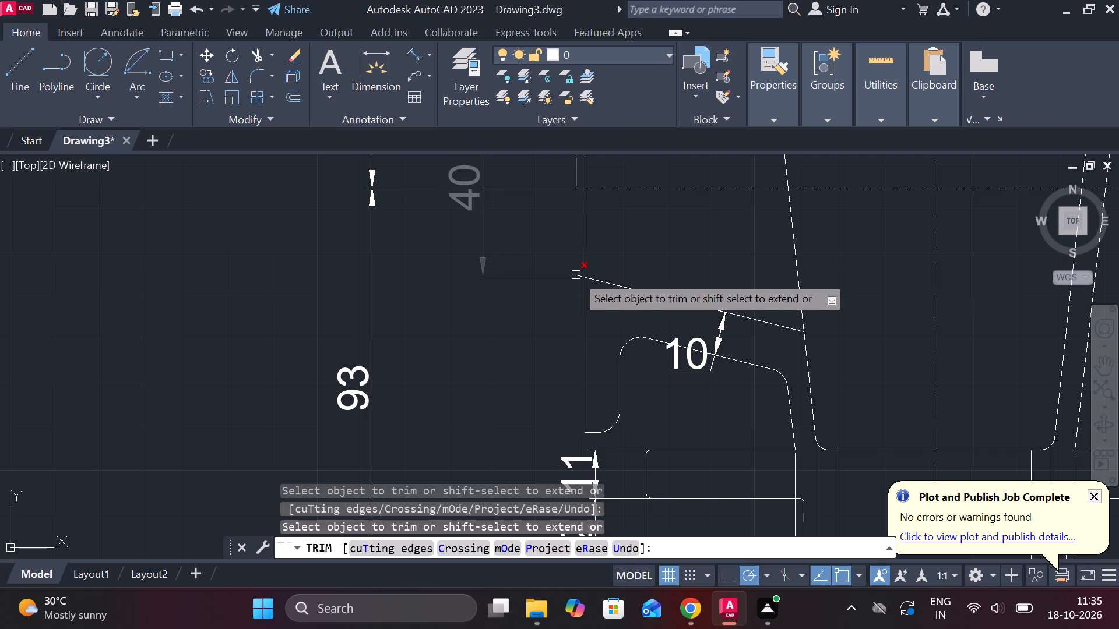
pyautogui.scroll(2, 580, 273)
pyautogui.click(580, 275)
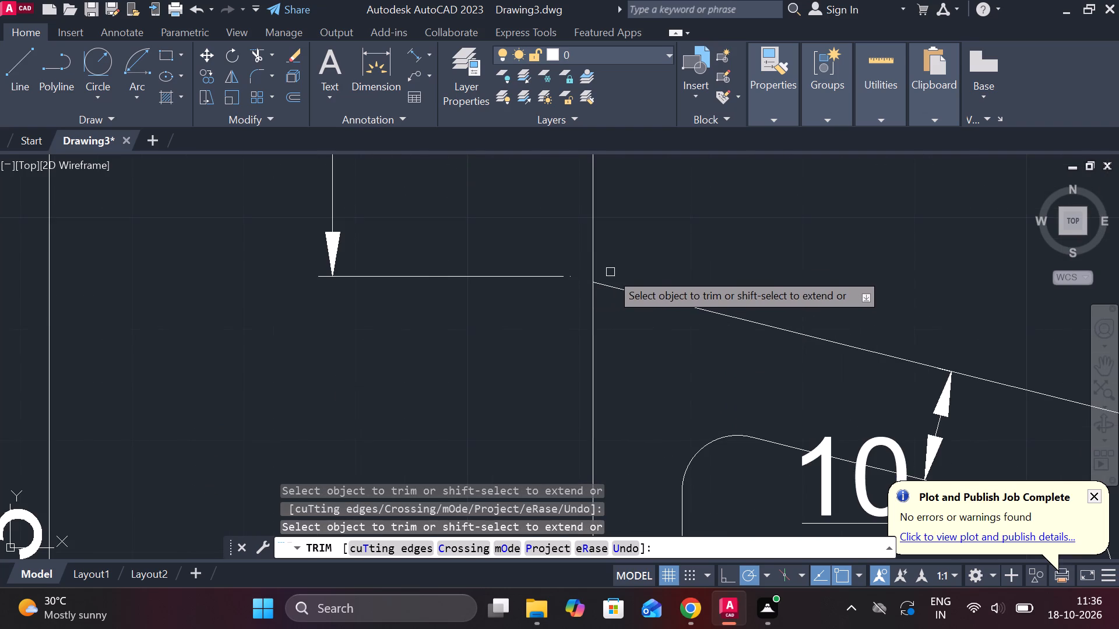
# Trim the old face line above the branch centreline, the leftover edge stubs, and the new face line above the flange.
pyautogui.scroll(-1, 611, 269)
pyautogui.scroll(-2, 681, 253)
pyautogui.moveTo(694, 236); pyautogui.dragTo(687, 355, button='middle')
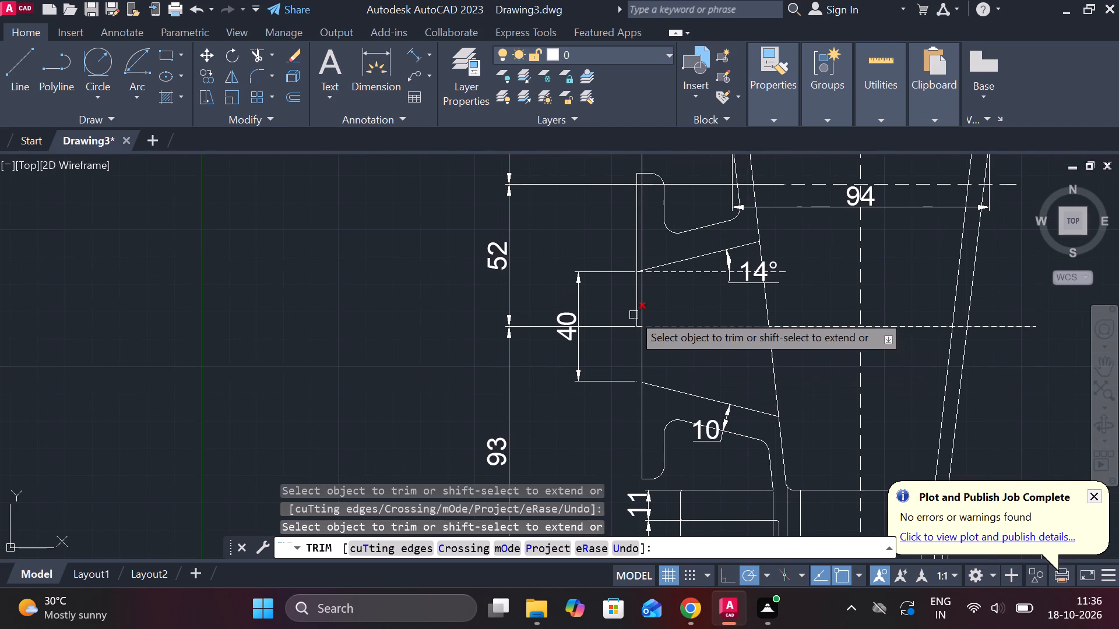
pyautogui.click(634, 309)
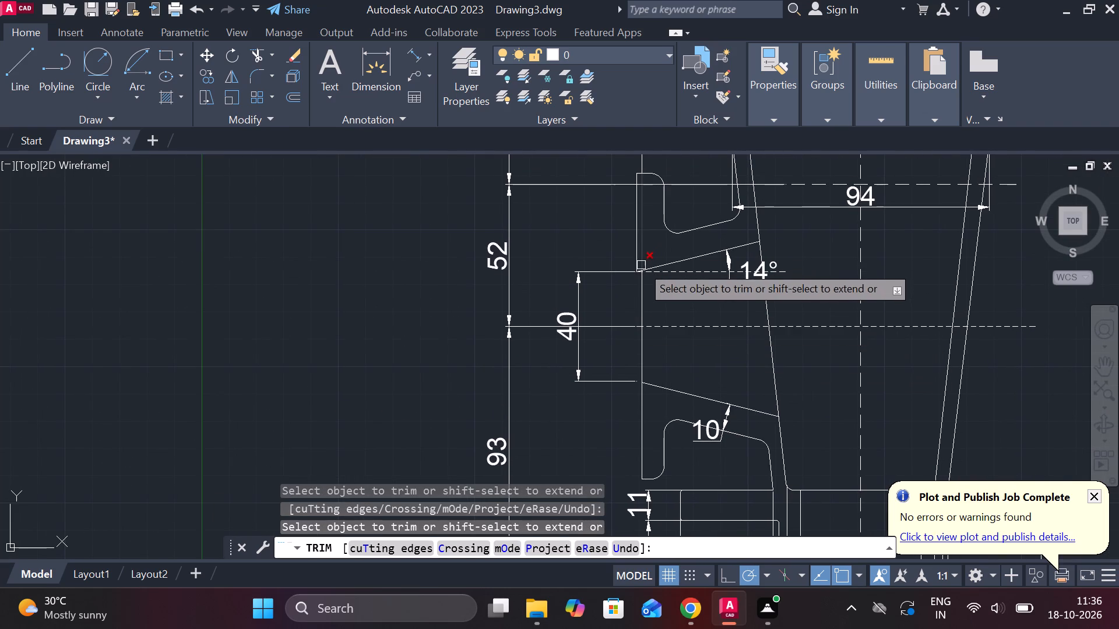
pyautogui.scroll(3, 635, 273)
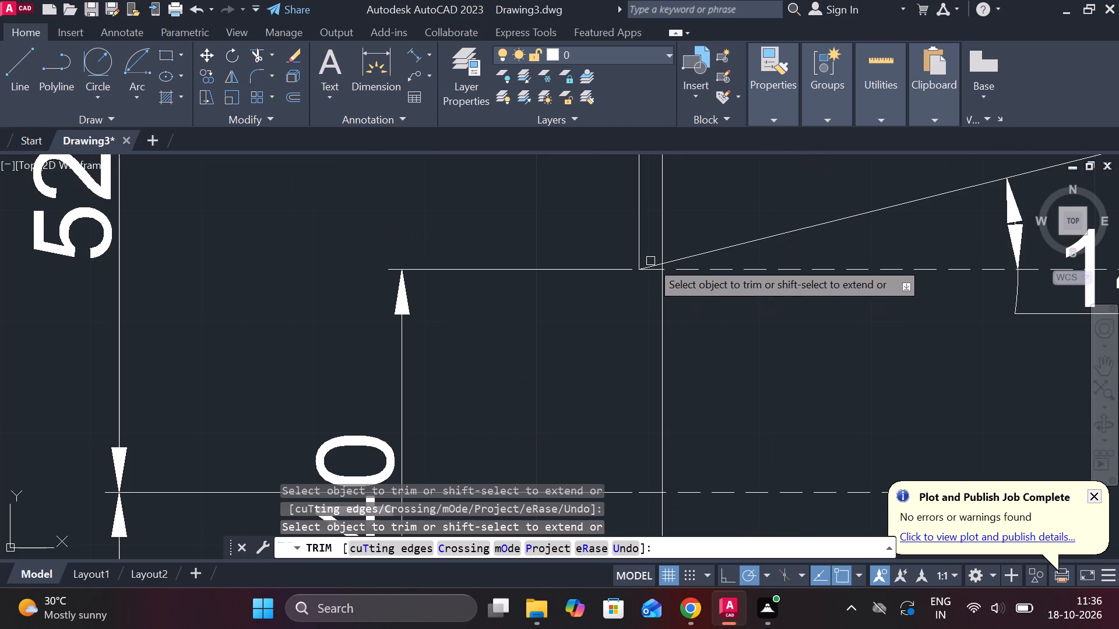
pyautogui.click(653, 262)
pyautogui.click(640, 261)
pyautogui.scroll(-2, 617, 231)
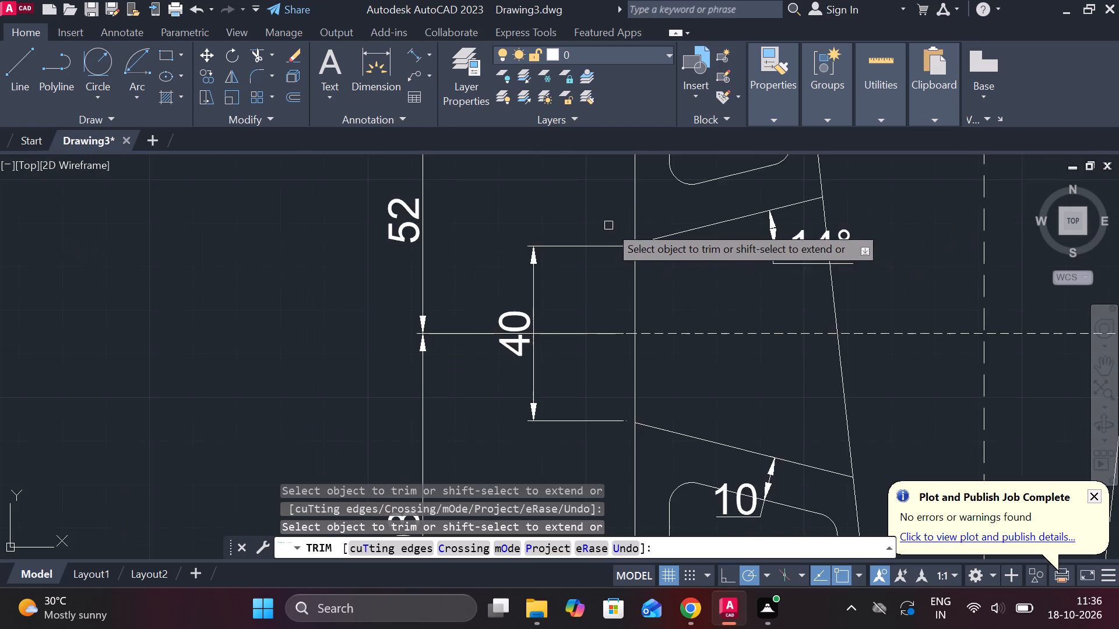
pyautogui.moveTo(575, 336); pyautogui.dragTo(556, 406, button='middle')
pyautogui.moveTo(609, 277); pyautogui.dragTo(573, 377, button='middle')
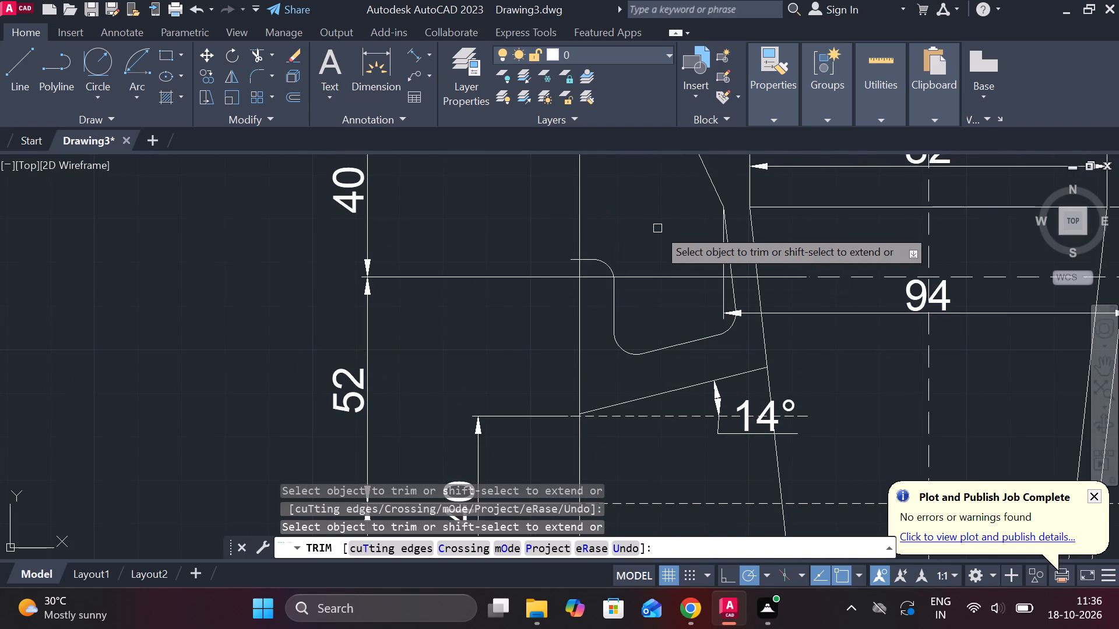
pyautogui.scroll(3, 540, 261)
pyautogui.click(670, 249)
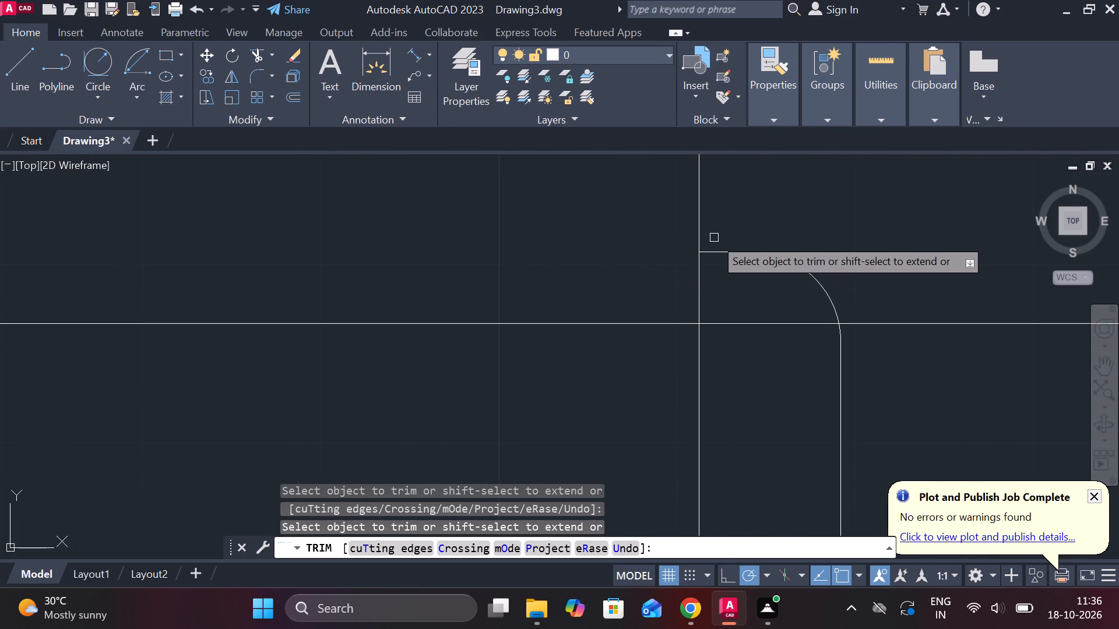
pyautogui.click(699, 234)
pyautogui.scroll(-5, 697, 232)
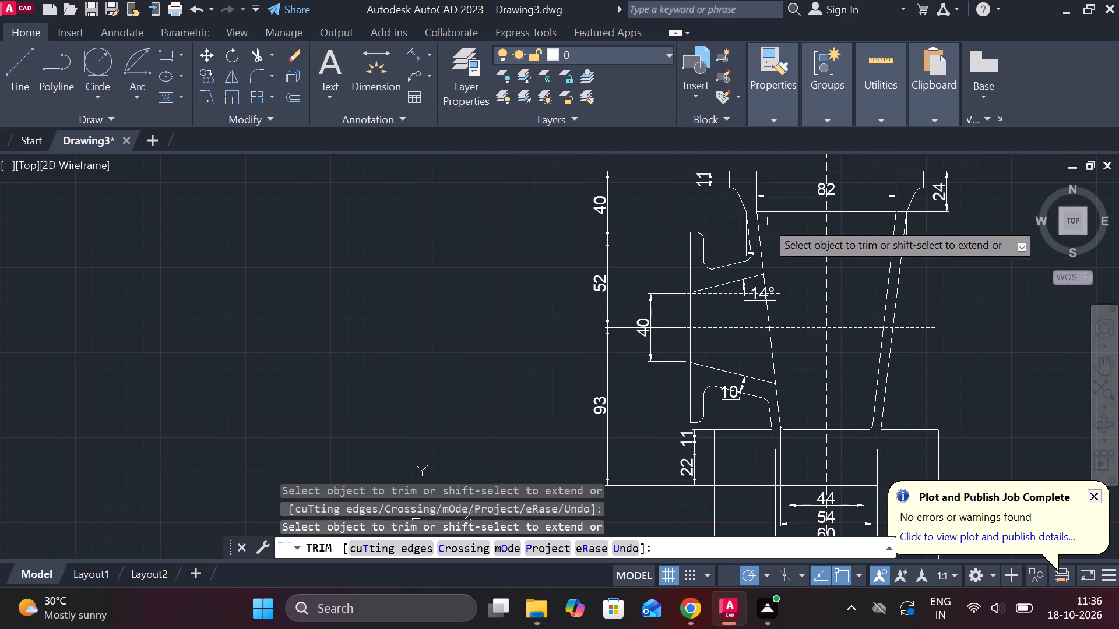
pyautogui.moveTo(934, 369); pyautogui.dragTo(892, 292, button='middle')
pyautogui.press('Escape')
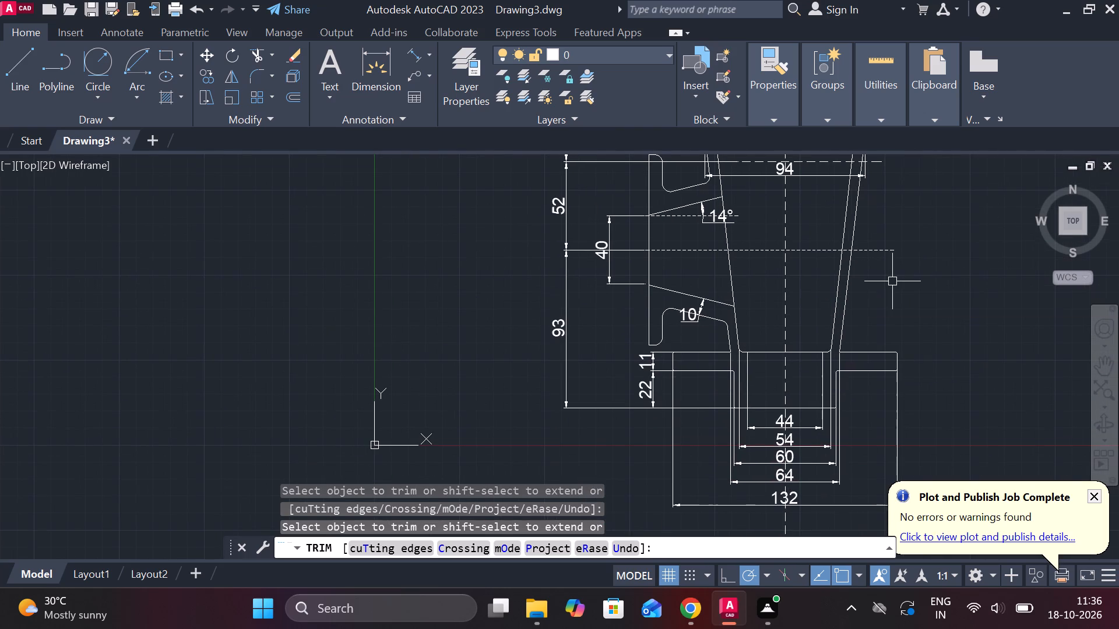
# Offset the branch flange's new face line 10 toward the body.
pyautogui.scroll(2, 656, 321)
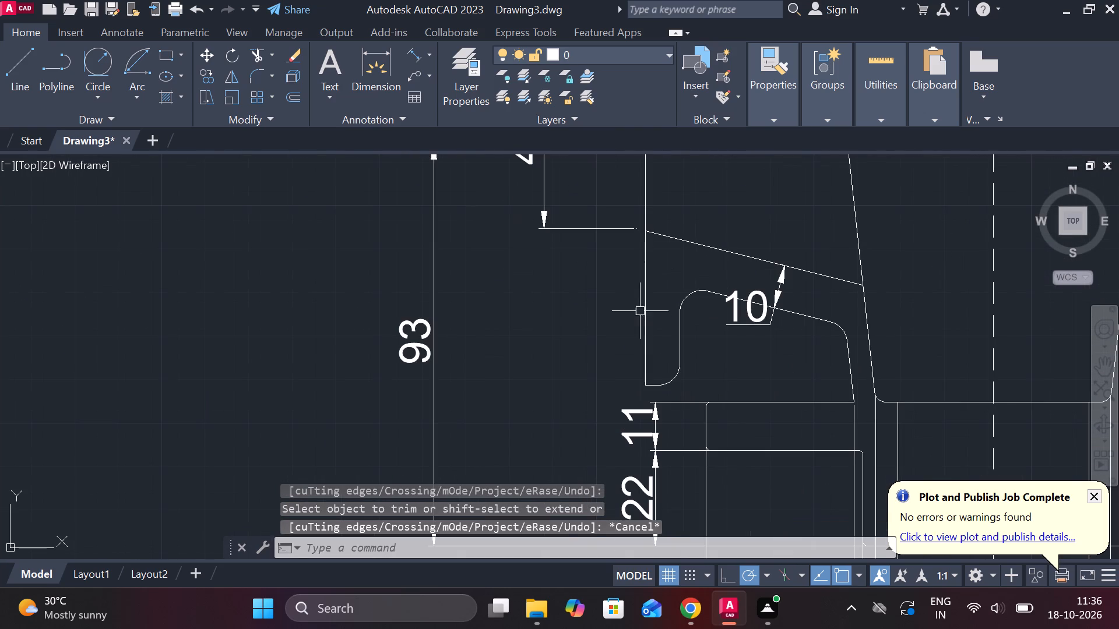
pyautogui.click(644, 301)
pyautogui.press('o')
pyautogui.press('Return')
pyautogui.press('Return')
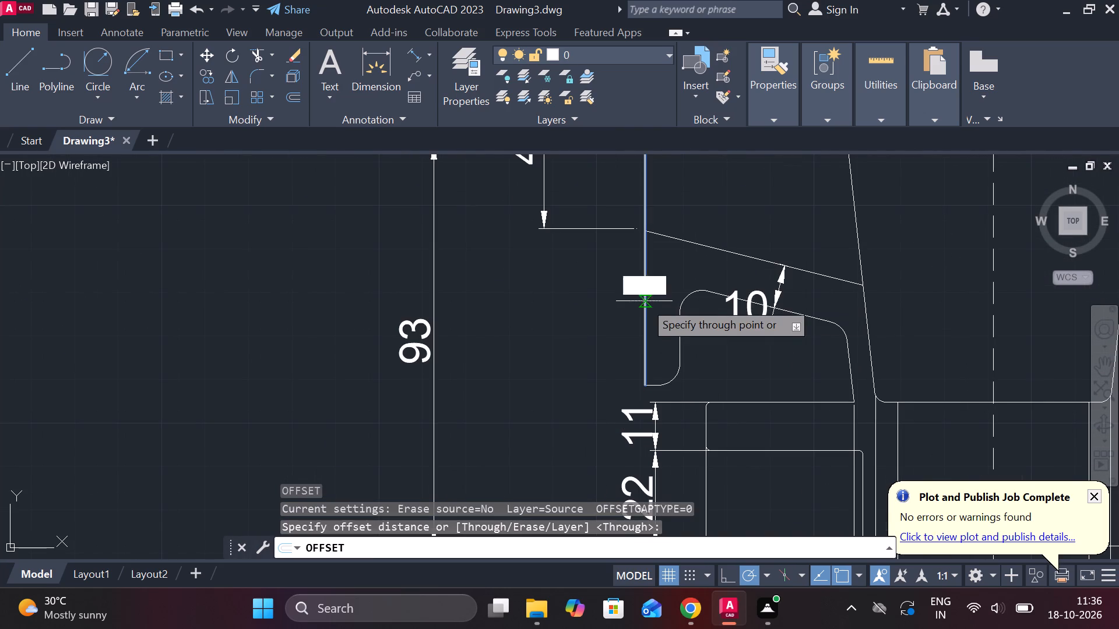
pyautogui.write('10')
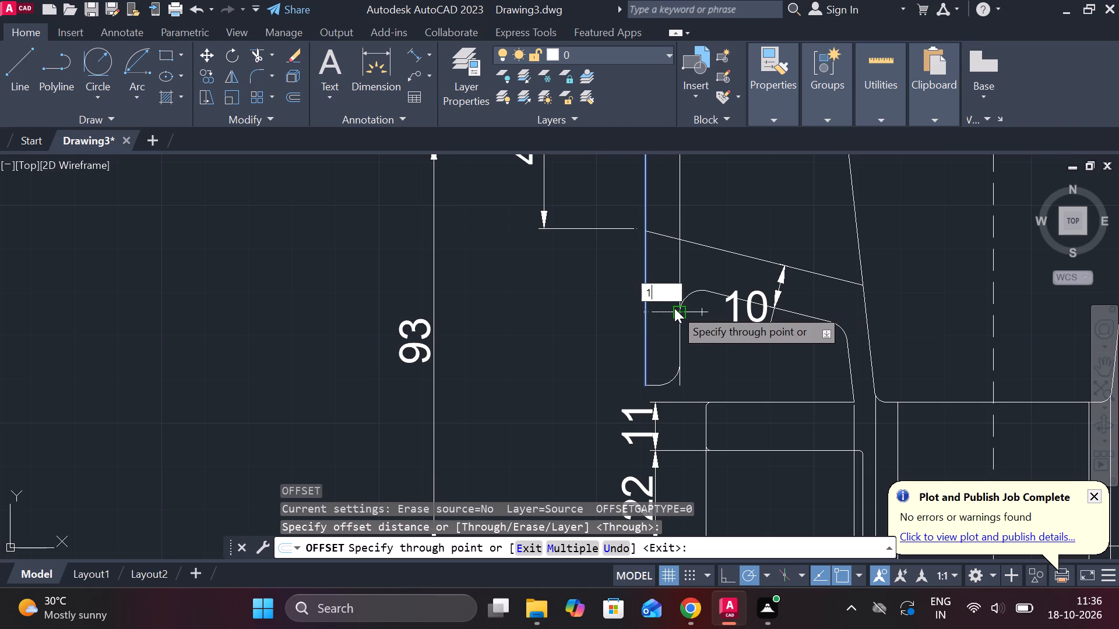
pyautogui.press('Return')
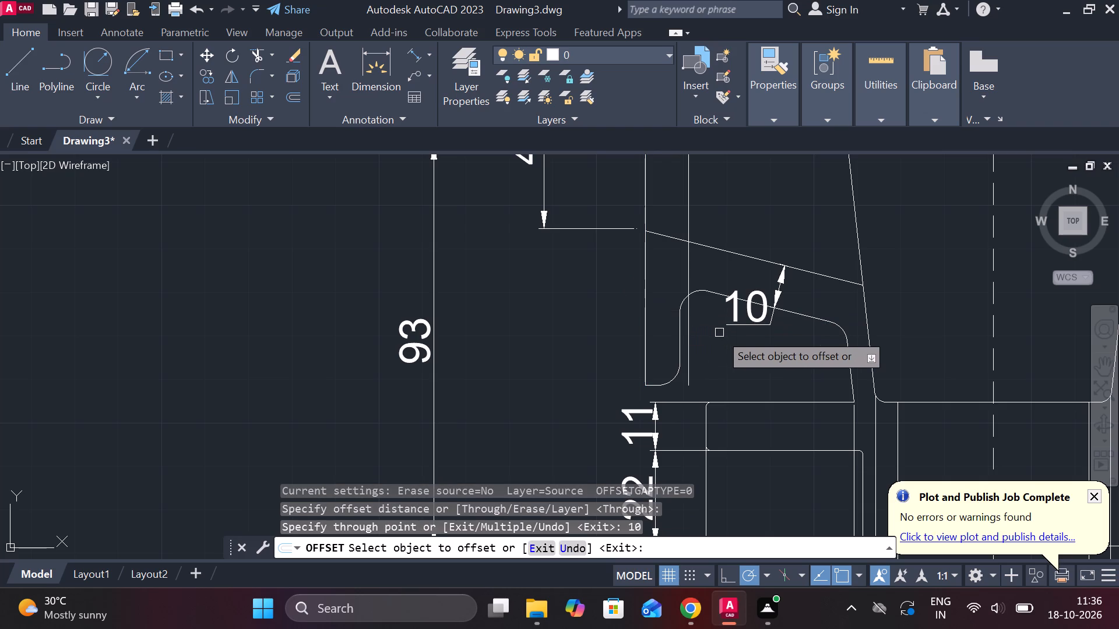
pyautogui.press('Escape')
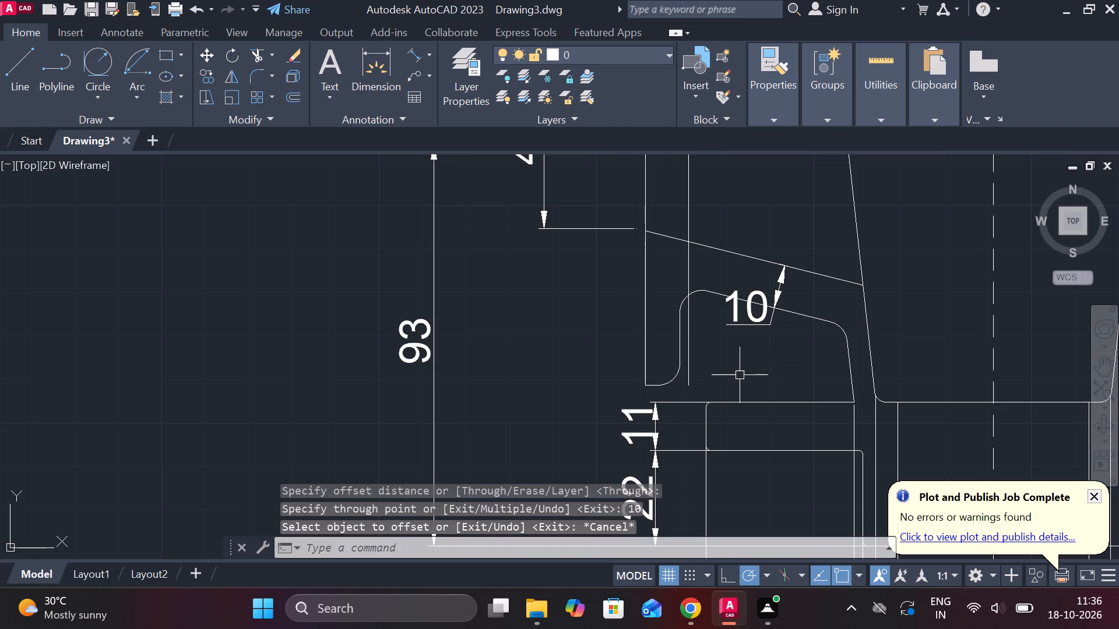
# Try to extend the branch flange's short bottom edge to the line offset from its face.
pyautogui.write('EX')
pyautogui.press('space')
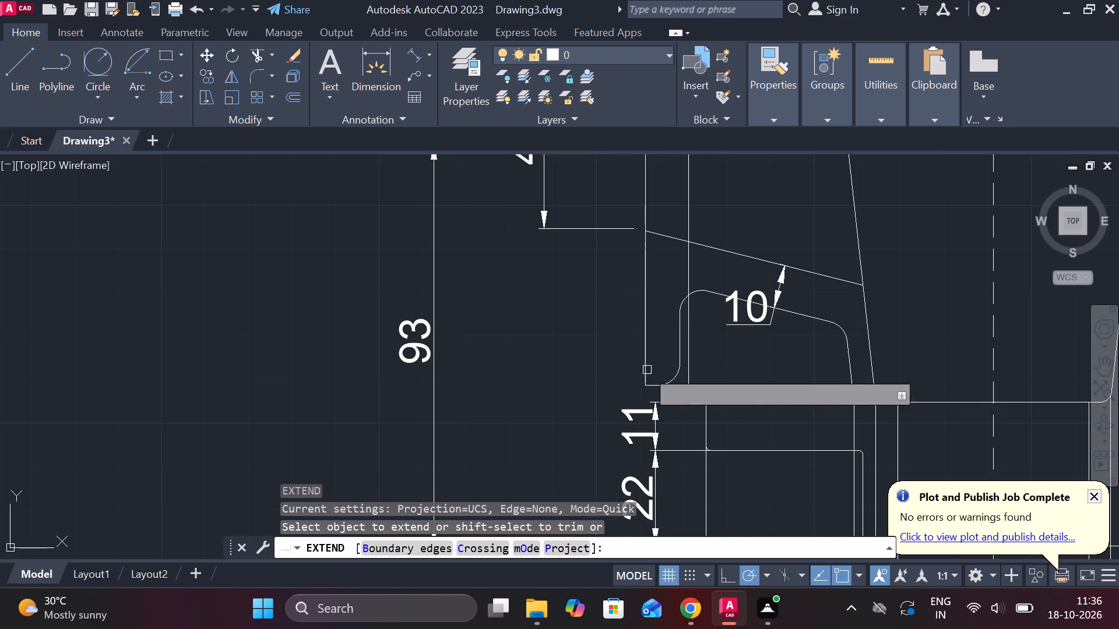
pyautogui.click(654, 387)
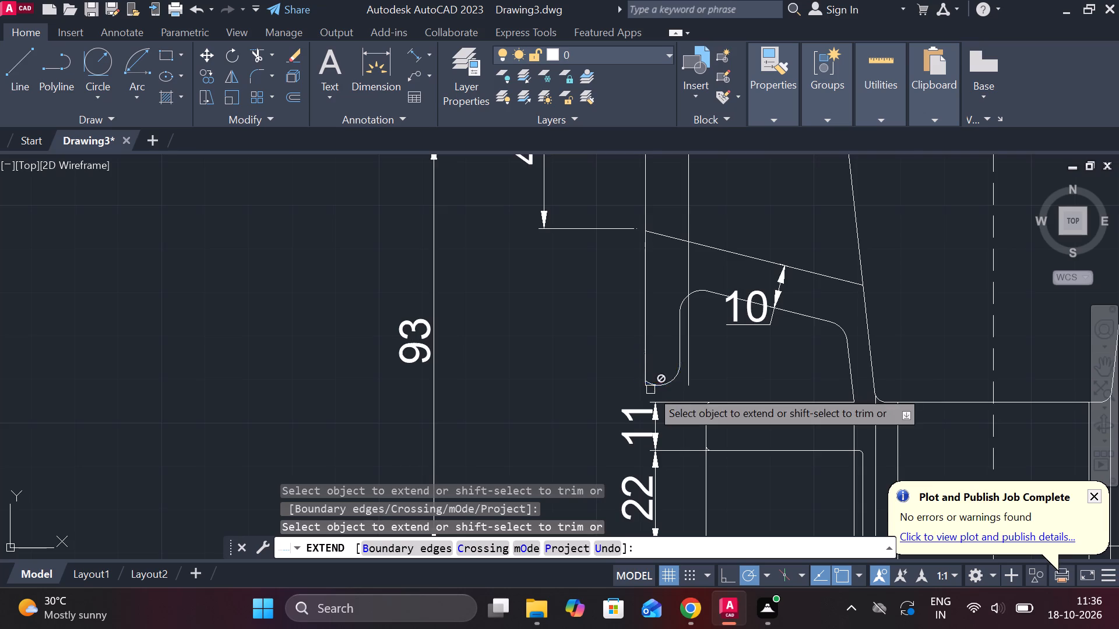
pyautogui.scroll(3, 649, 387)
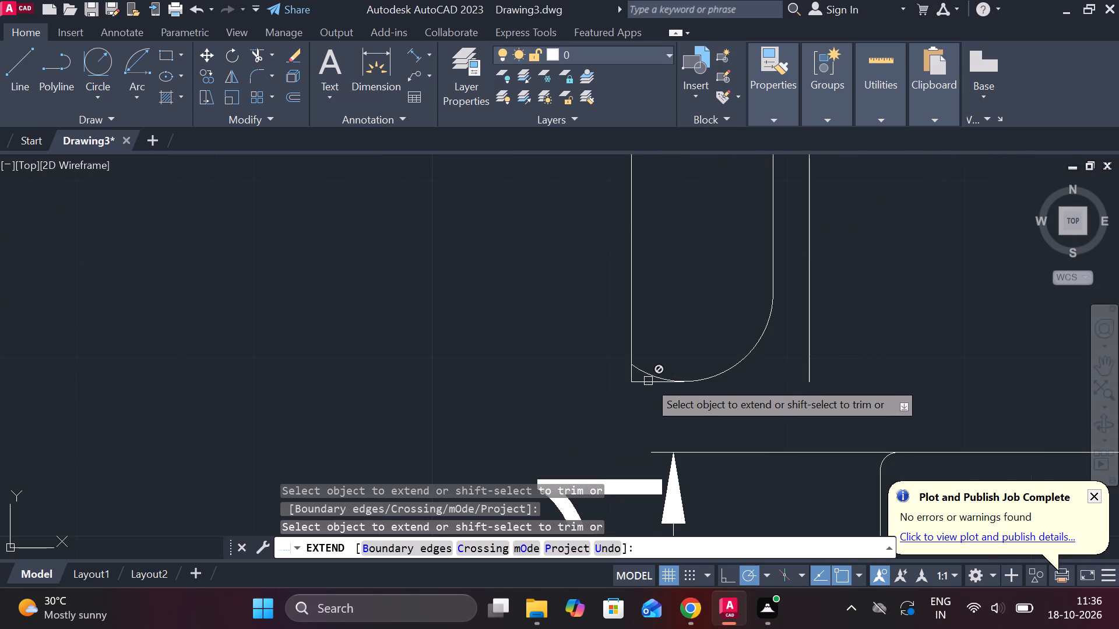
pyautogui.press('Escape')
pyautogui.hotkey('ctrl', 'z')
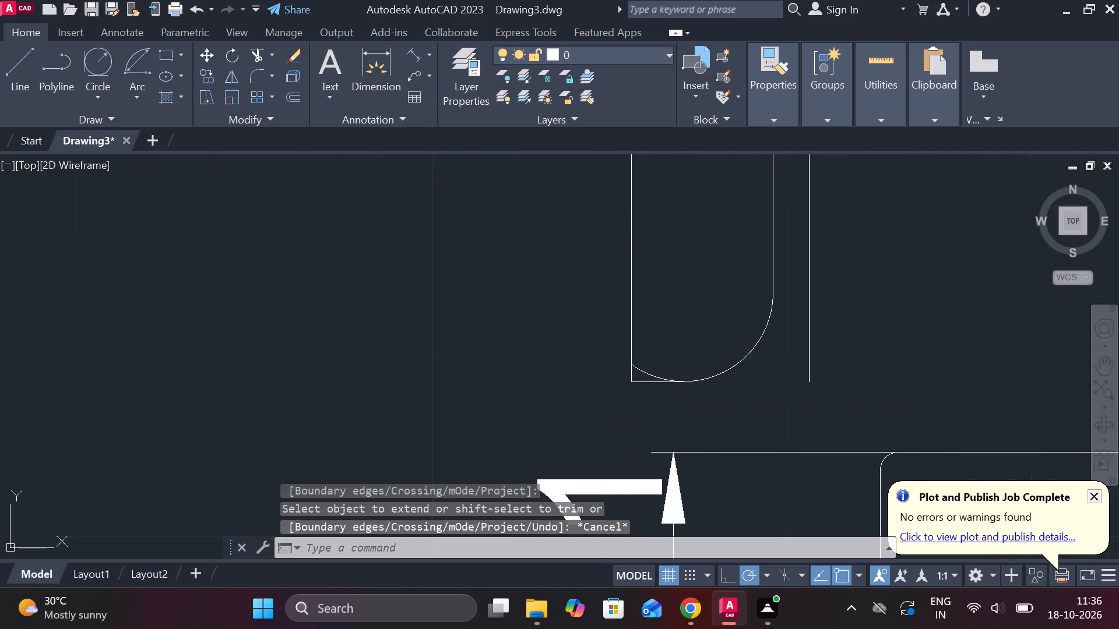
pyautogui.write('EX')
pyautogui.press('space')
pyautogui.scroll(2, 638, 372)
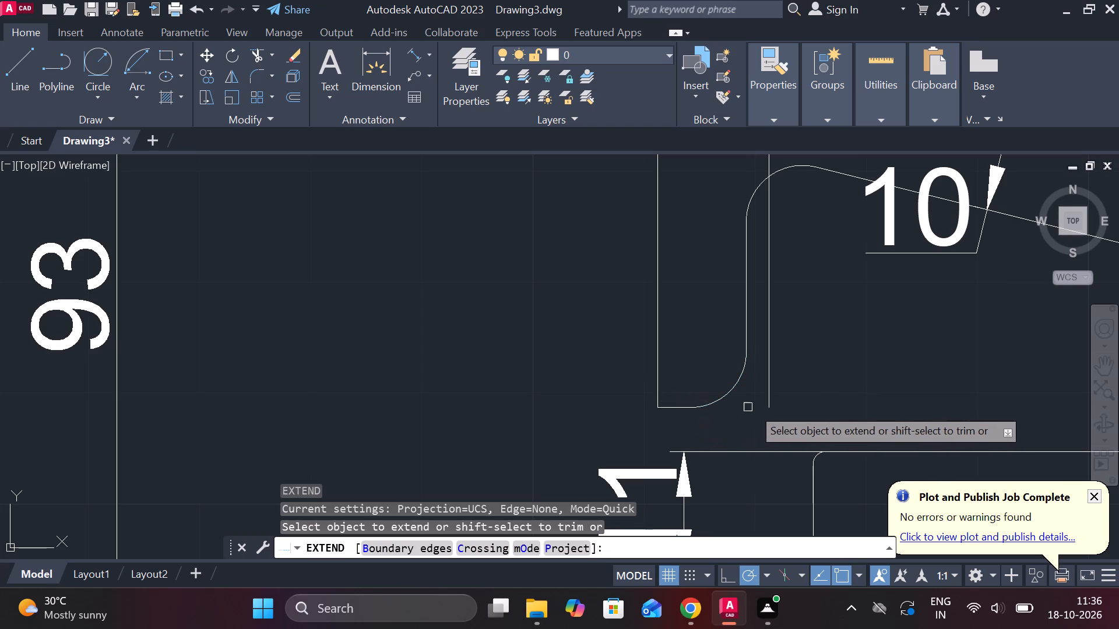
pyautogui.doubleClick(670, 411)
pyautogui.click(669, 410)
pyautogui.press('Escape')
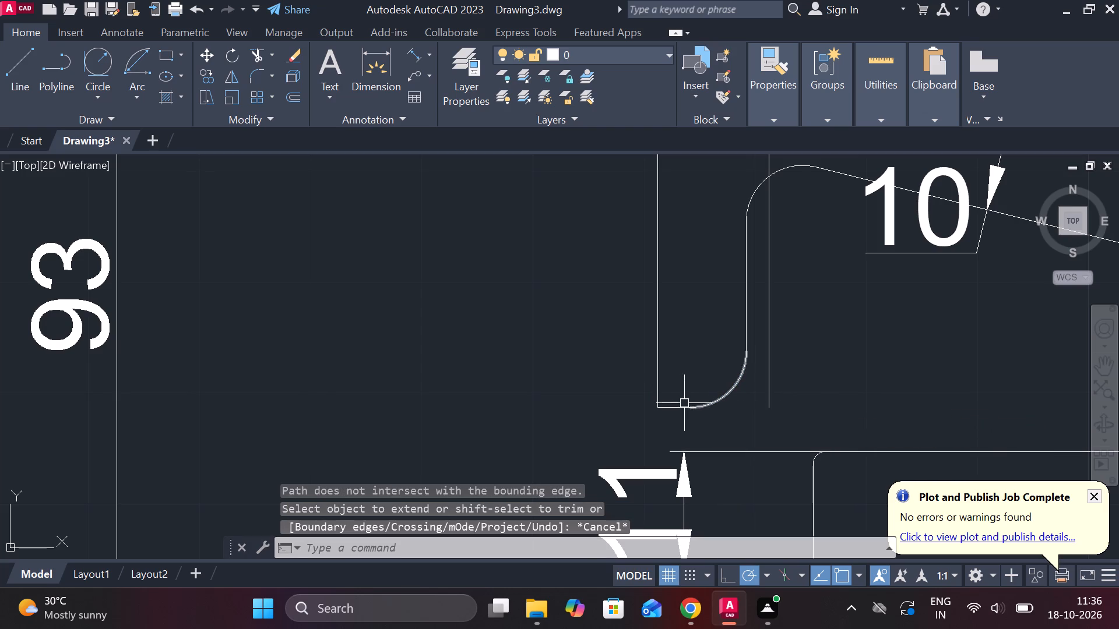
# Lengthen the branch flange's bottom edge to meet the lower end of the line offset from its face.
pyautogui.click(680, 406)
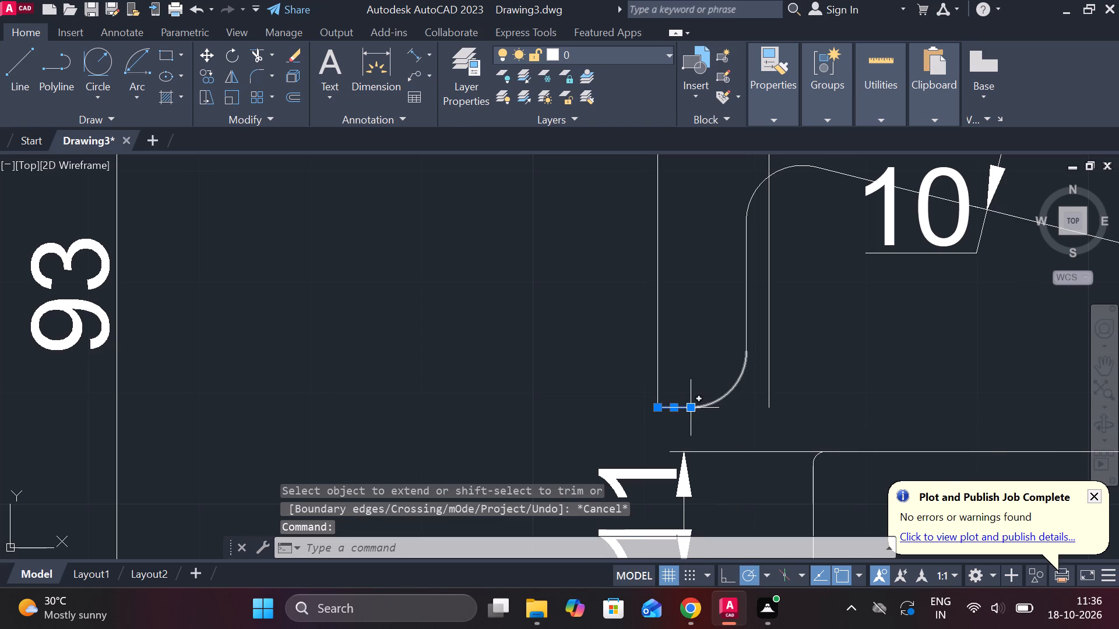
pyautogui.click(751, 458)
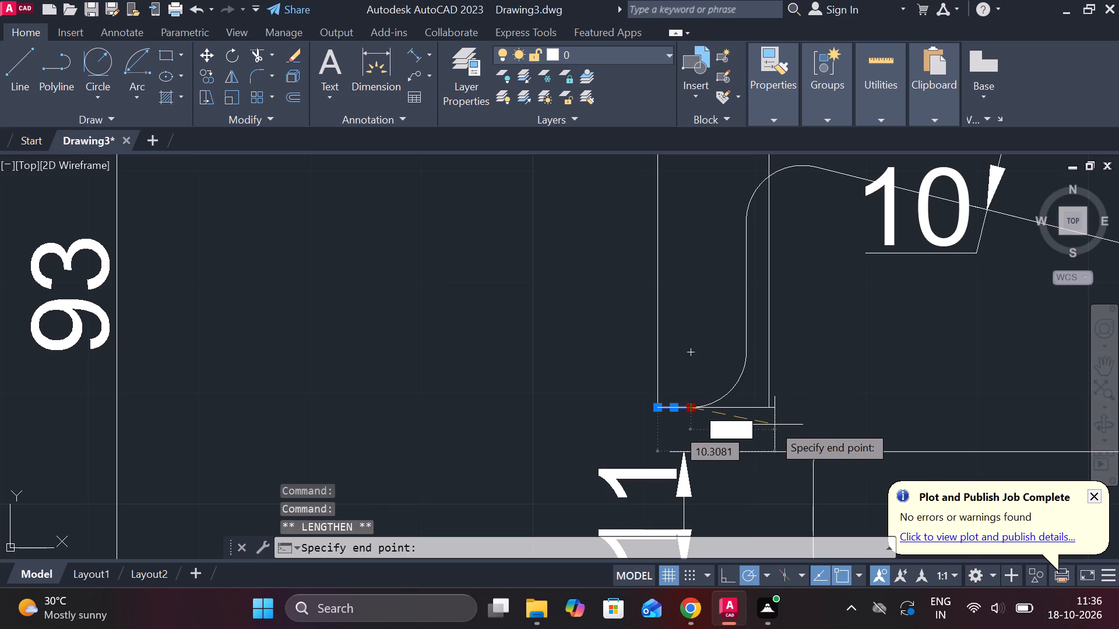
pyautogui.click(768, 410)
pyautogui.press('Escape')
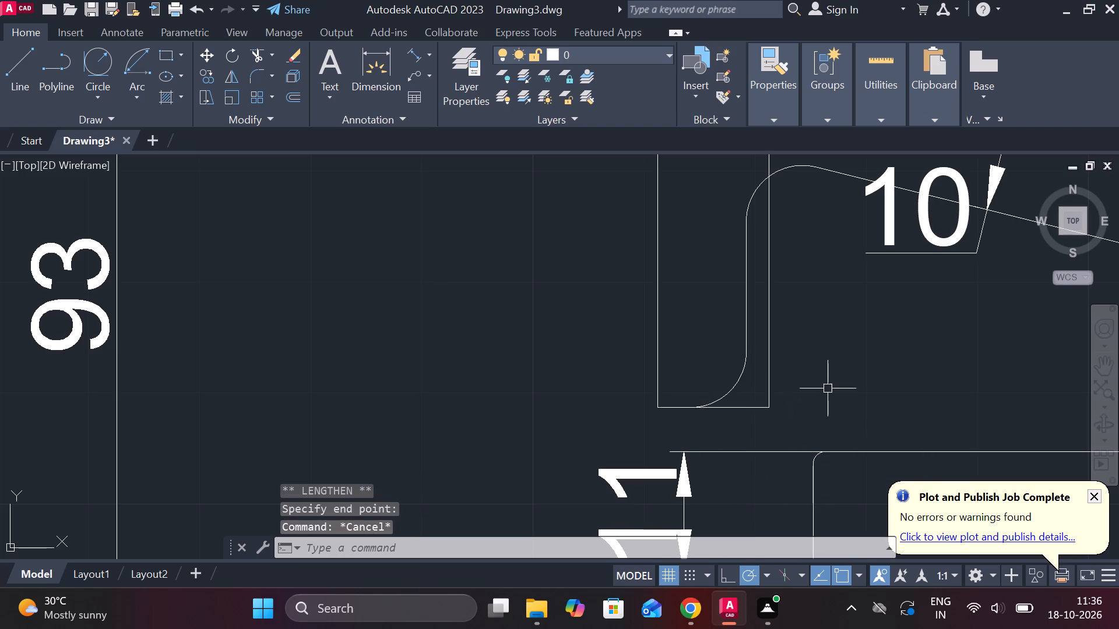
# Trim away the old corner arcs and inner edge line at the branch flange's lower end.
pyautogui.write('TR')
pyautogui.press('space')
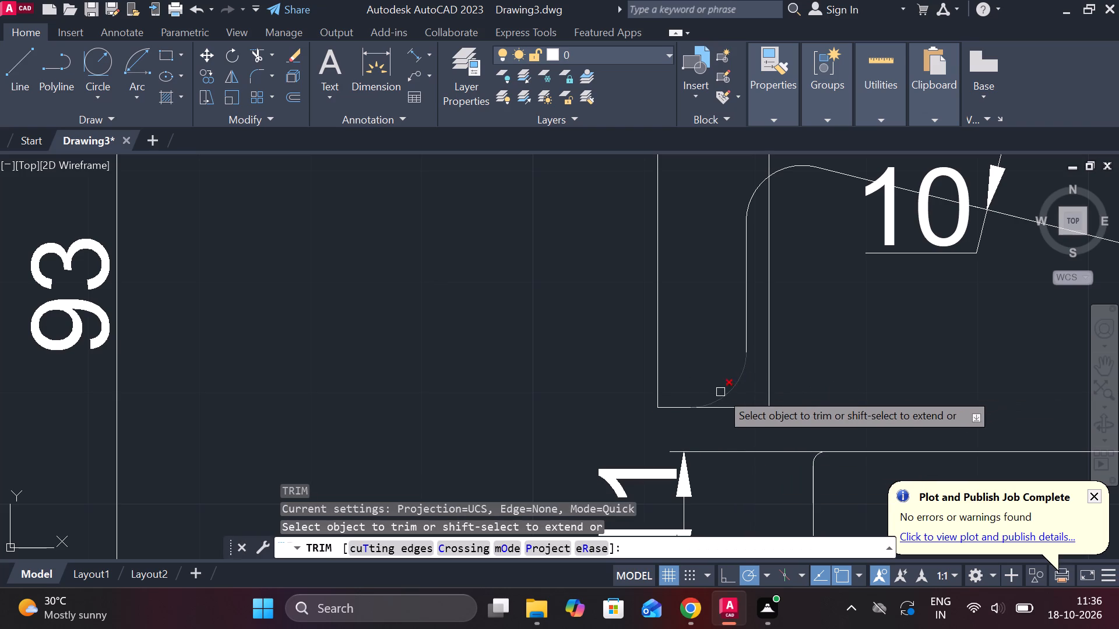
pyautogui.click(720, 392)
pyautogui.click(744, 344)
pyautogui.moveTo(740, 302); pyautogui.dragTo(744, 313, button='middle')
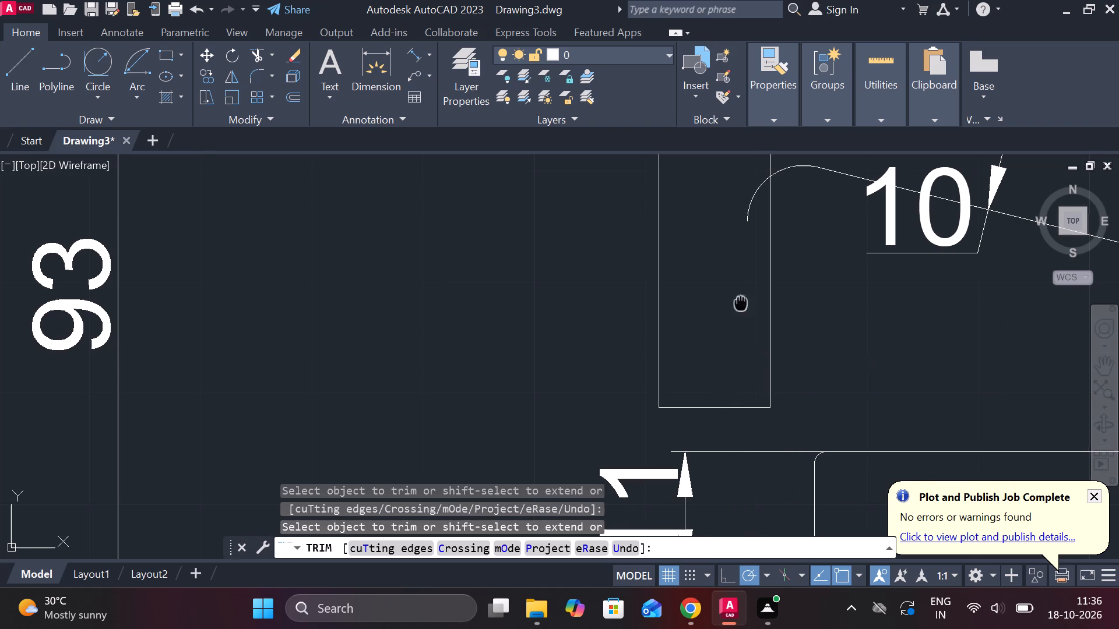
pyautogui.moveTo(744, 313); pyautogui.dragTo(732, 386, button='middle')
pyautogui.click(749, 280)
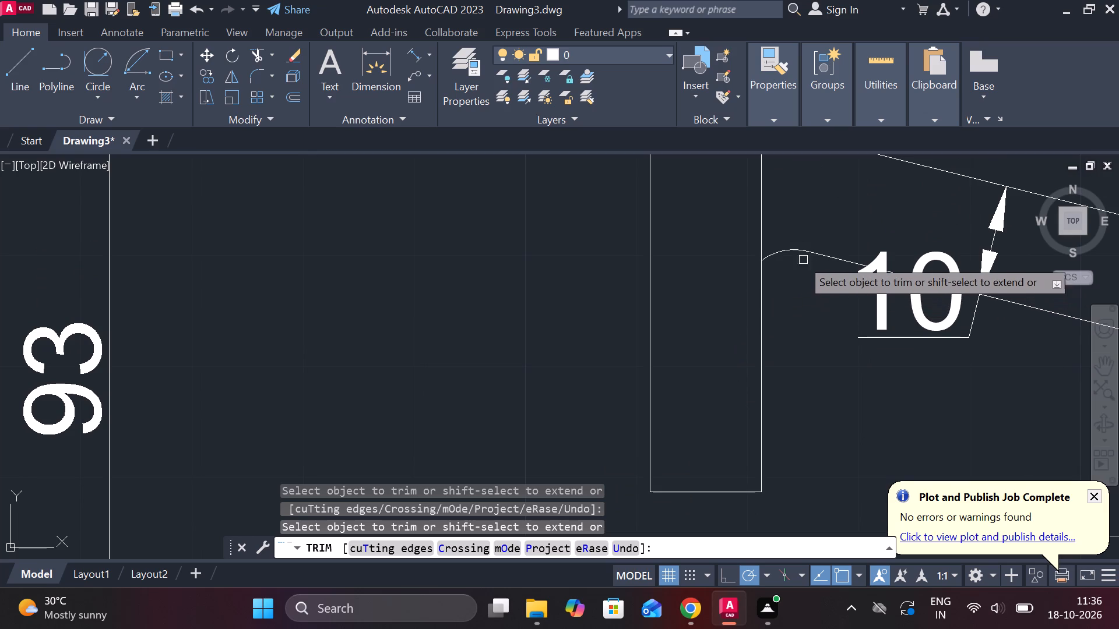
pyautogui.click(783, 256)
pyautogui.press('Escape')
# Extend the branch's lower outer sloping line to the flange's new back line.
pyautogui.write('EX')
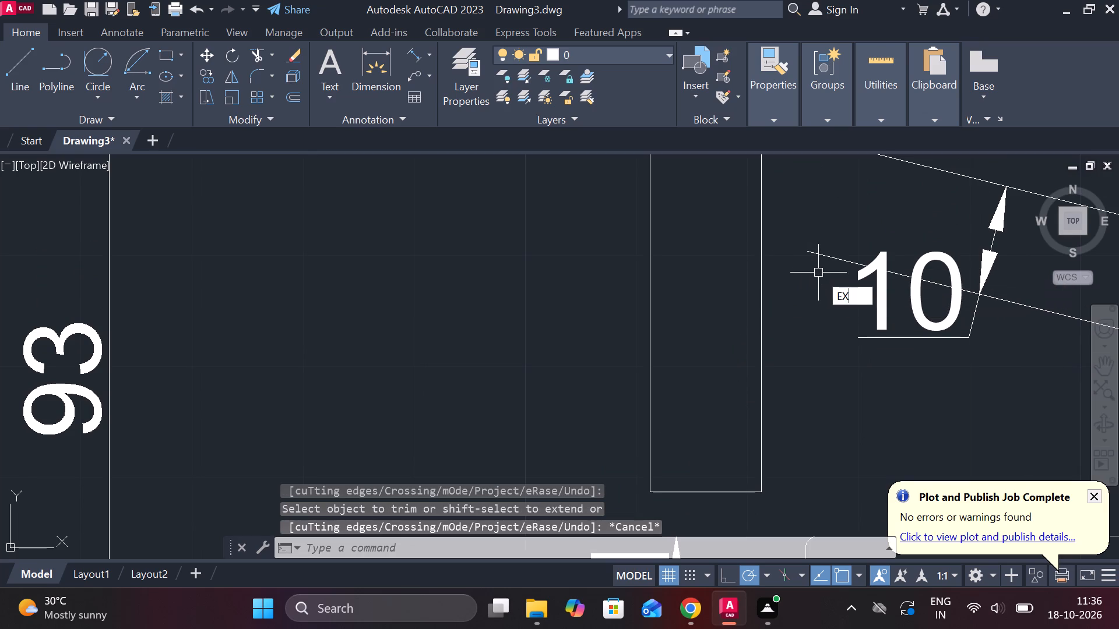
pyautogui.press('space')
pyautogui.click(834, 260)
# Lengthen the branch flange's top edge to meet the upper end of the new back line.
pyautogui.scroll(-2, 801, 288)
pyautogui.moveTo(680, 342); pyautogui.dragTo(671, 363, button='middle')
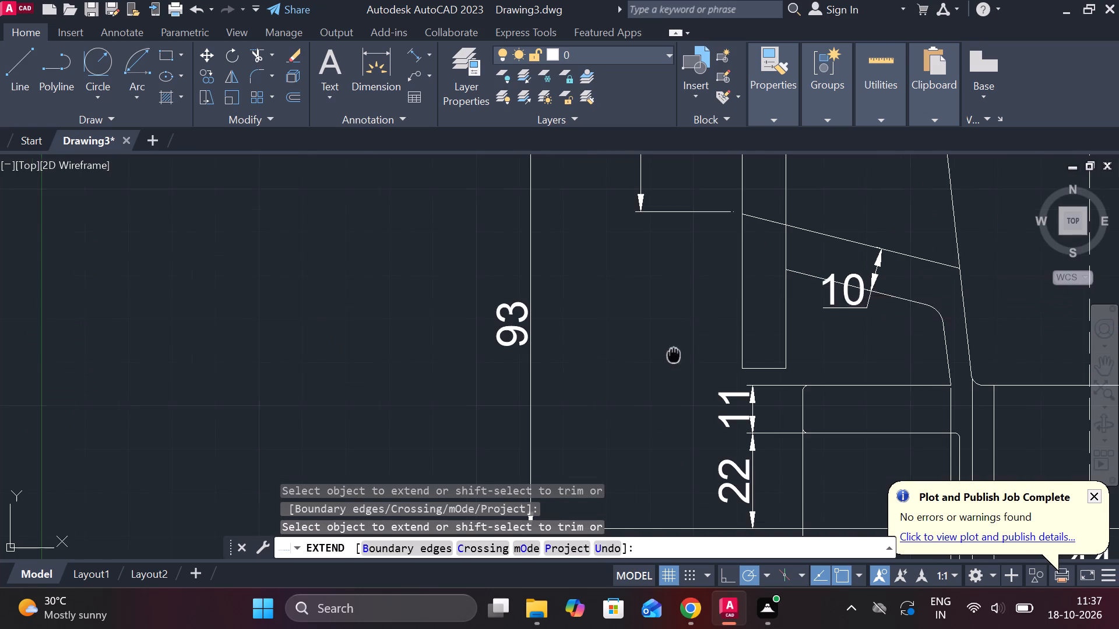
pyautogui.moveTo(671, 363); pyautogui.dragTo(660, 392, button='middle')
pyautogui.moveTo(871, 204); pyautogui.dragTo(827, 385, button='middle')
pyautogui.moveTo(782, 326); pyautogui.dragTo(784, 391, button='middle')
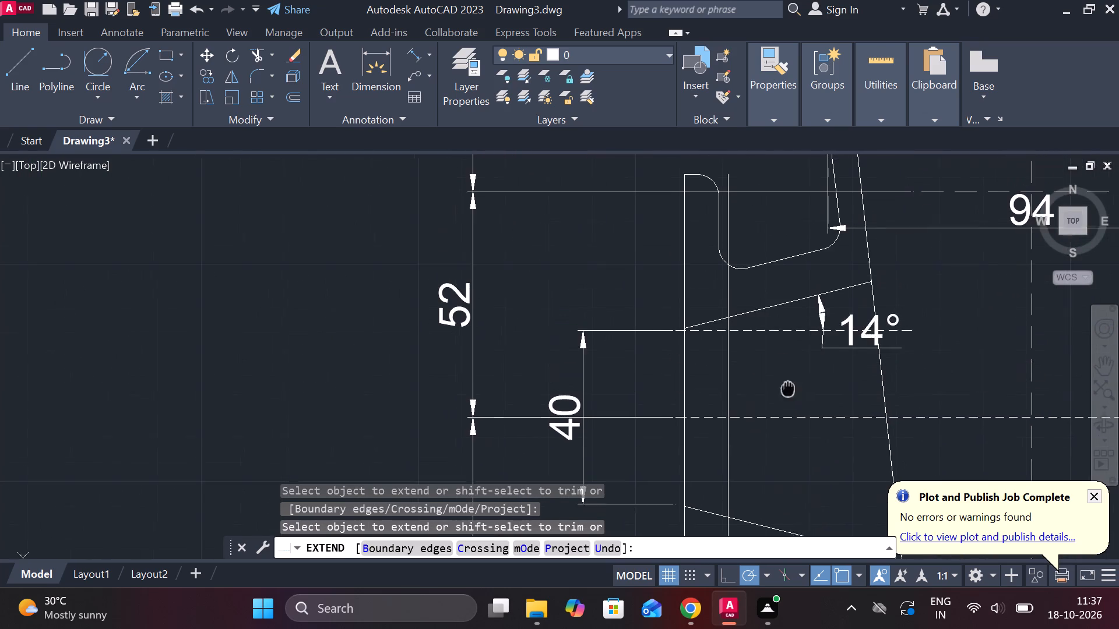
pyautogui.moveTo(611, 274); pyautogui.dragTo(613, 305, button='middle')
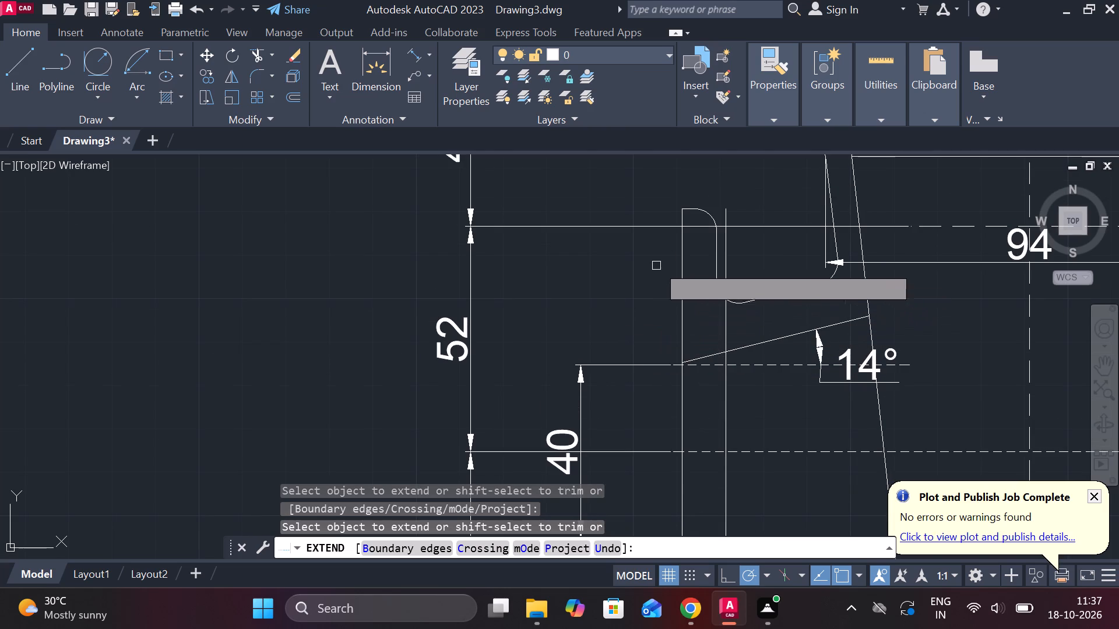
pyautogui.scroll(2, 676, 213)
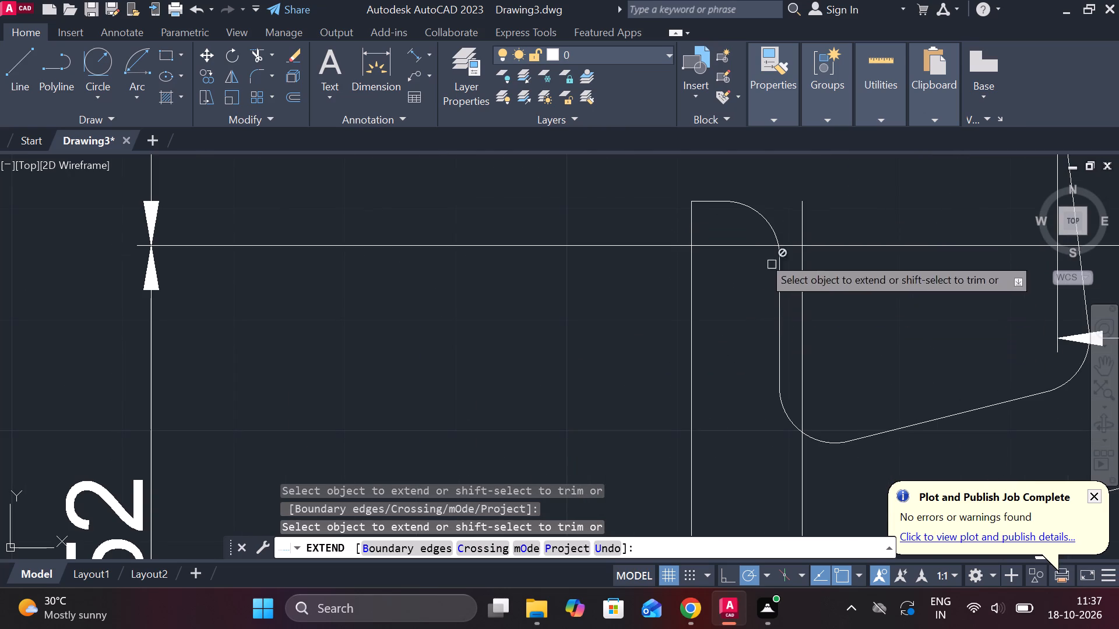
pyautogui.press('Escape')
pyautogui.click(707, 199)
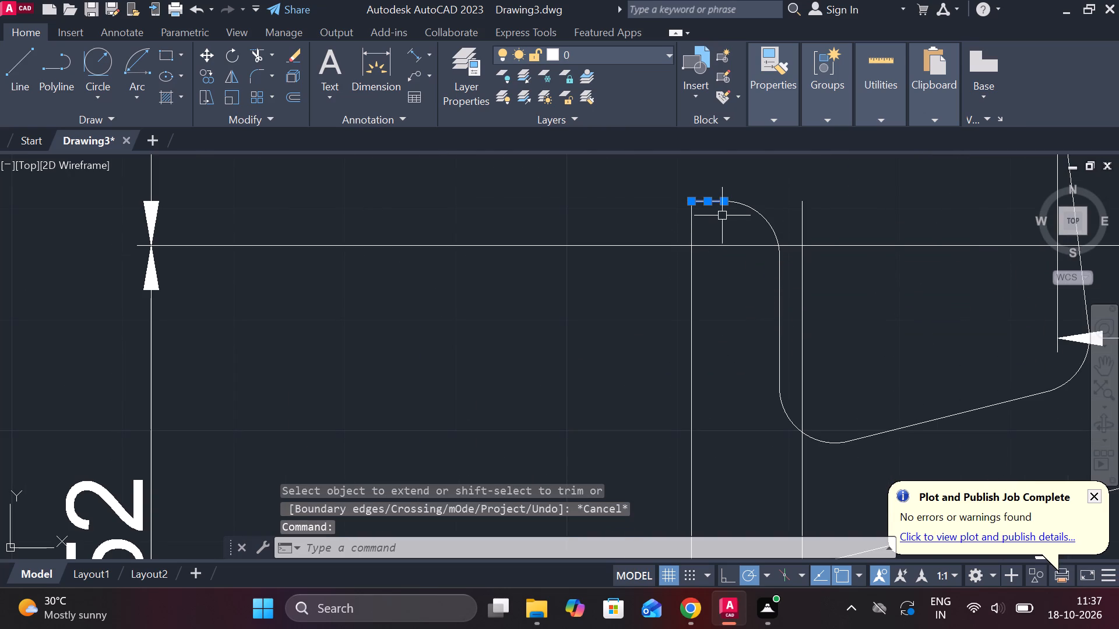
pyautogui.click(764, 239)
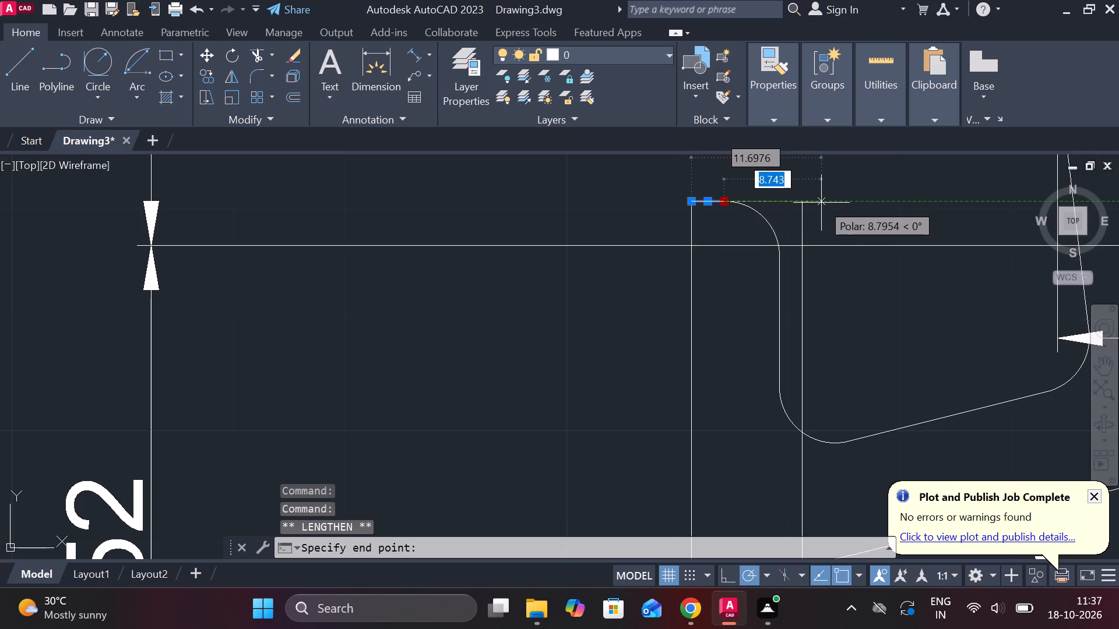
pyautogui.click(803, 206)
pyautogui.press('Escape')
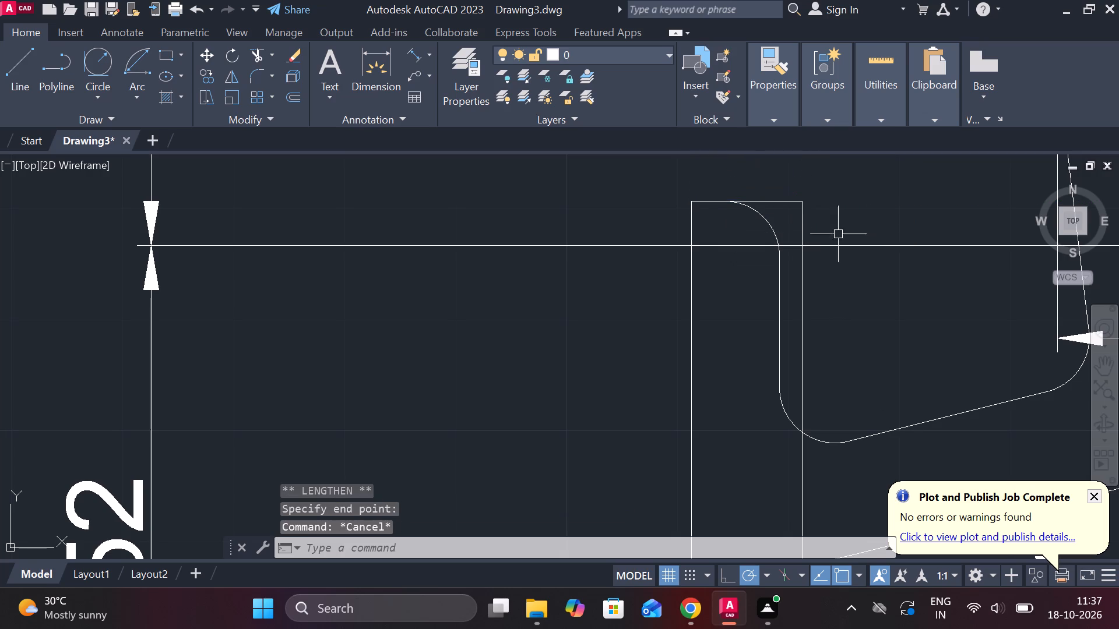
# Remove the old corner arc, inner edge line and neck arc at the branch flange's upper end.
pyautogui.scroll(-1, 873, 362)
pyautogui.click(803, 273)
pyautogui.click(817, 353)
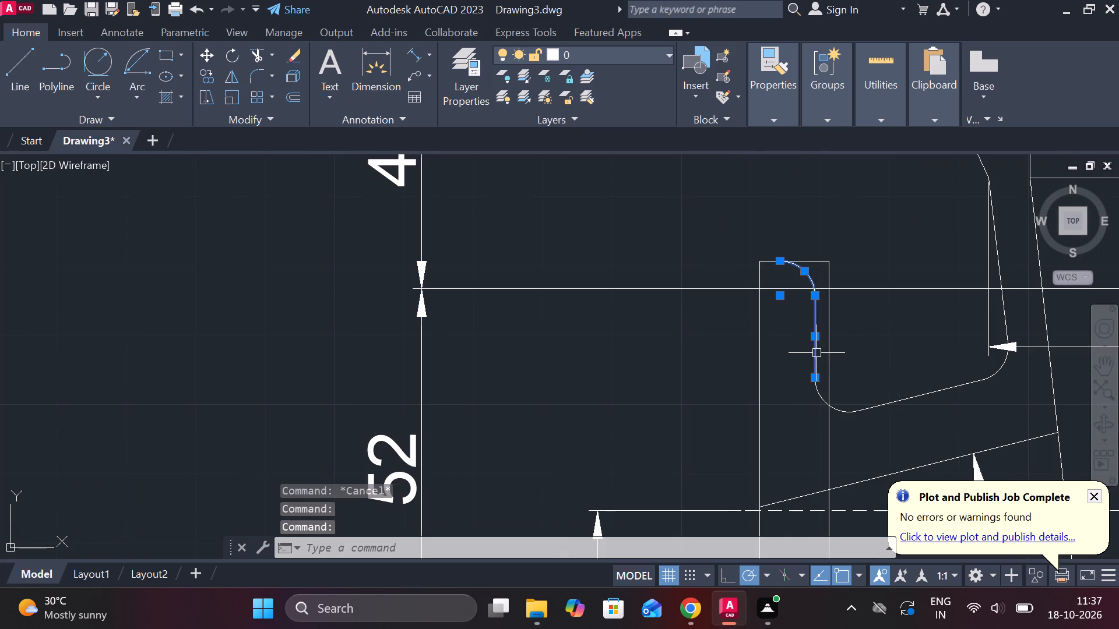
pyautogui.write('E')
pyautogui.press('space')
pyautogui.write('TR')
pyautogui.press('space')
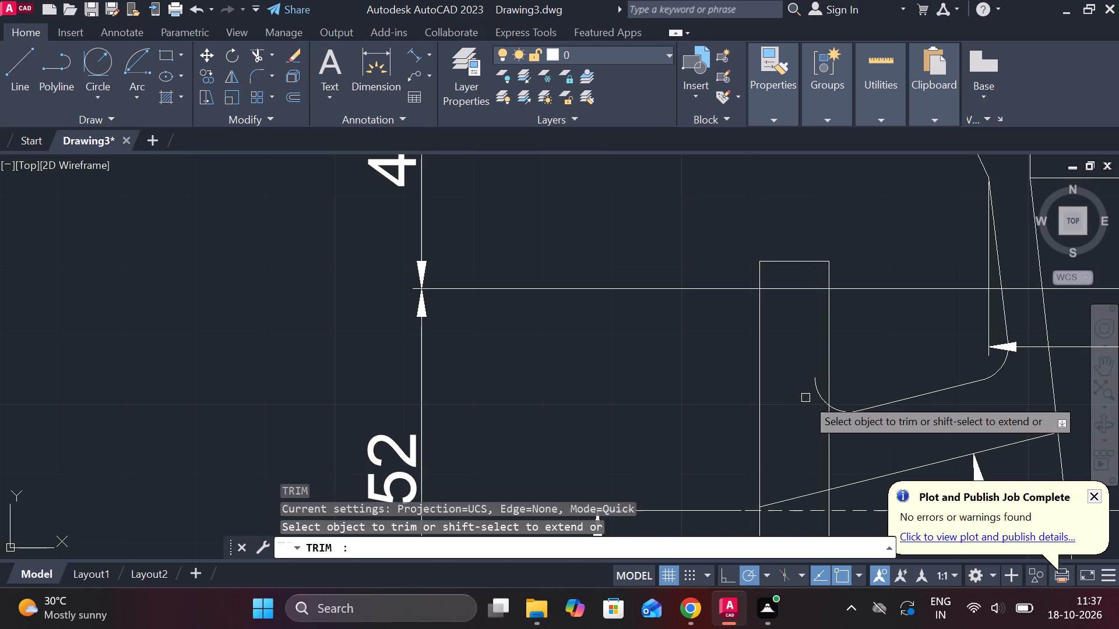
pyautogui.click(819, 394)
pyautogui.click(842, 414)
pyautogui.press('Escape')
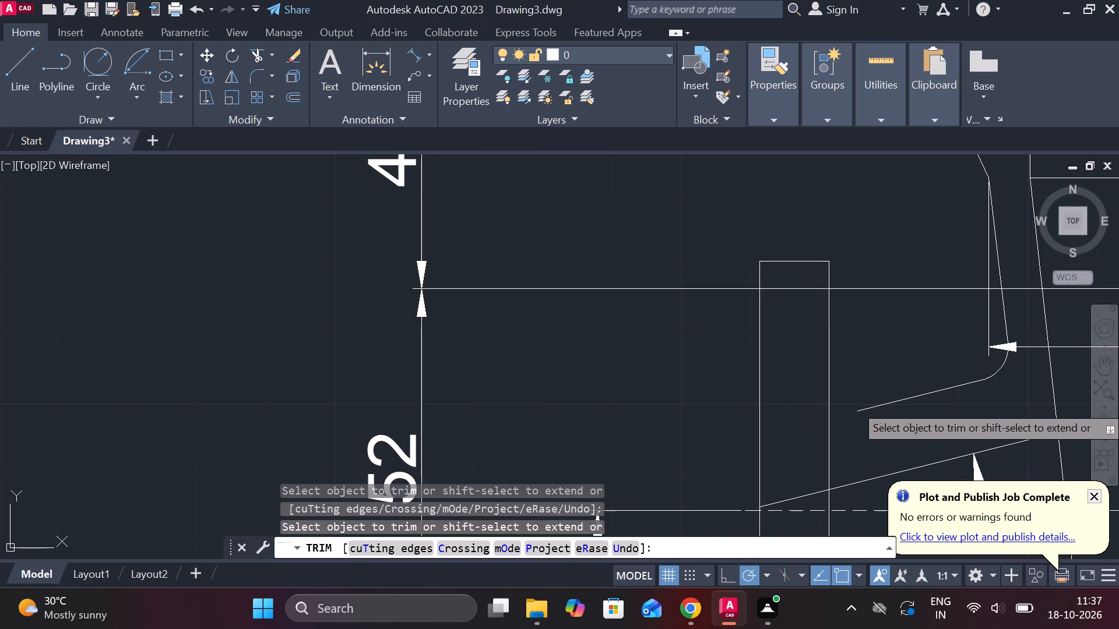
# Extend the branch's upper outer sloping line to the flange's new back line.
pyautogui.click(877, 407)
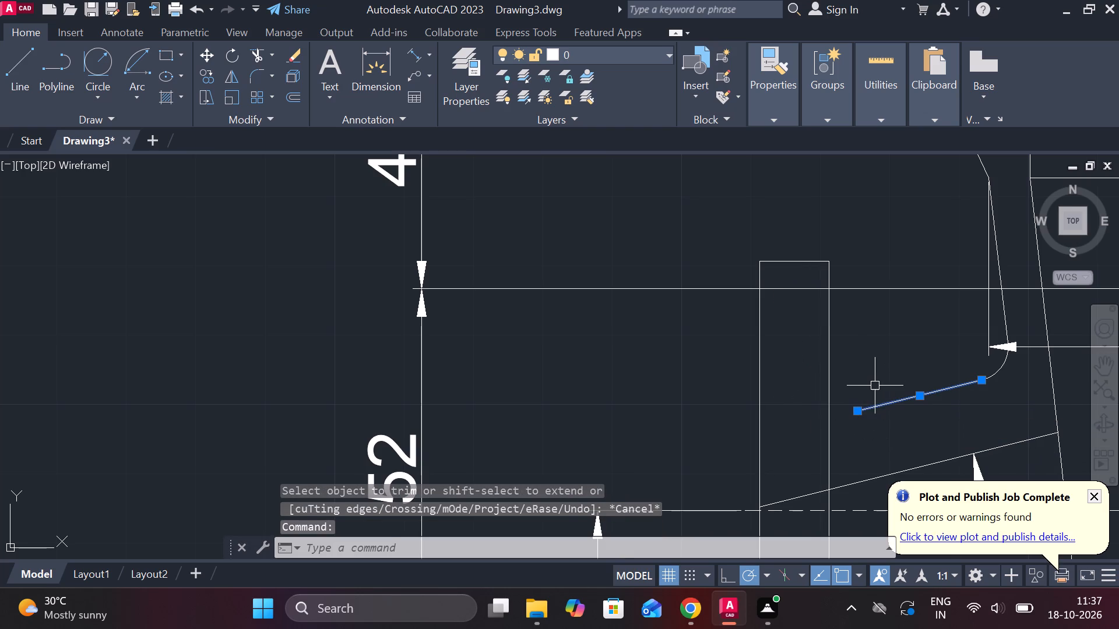
pyautogui.press('Escape')
pyautogui.write('EX')
pyautogui.press('space')
pyautogui.click(871, 409)
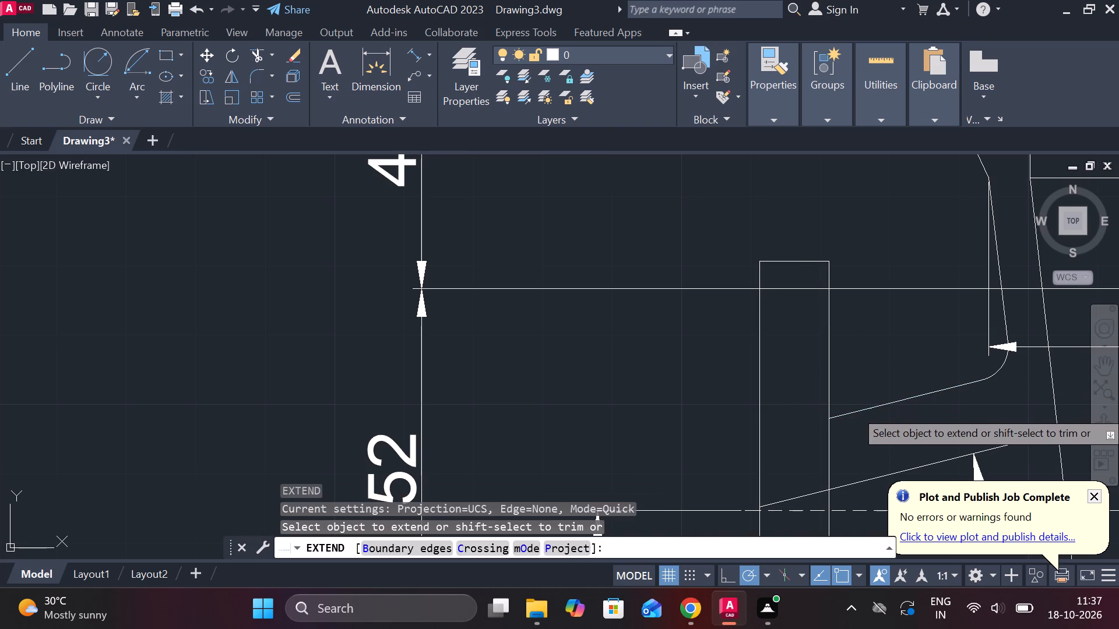
# Trim the flange's back line where it crosses the upper and lower branch walls.
pyautogui.scroll(-1, 837, 440)
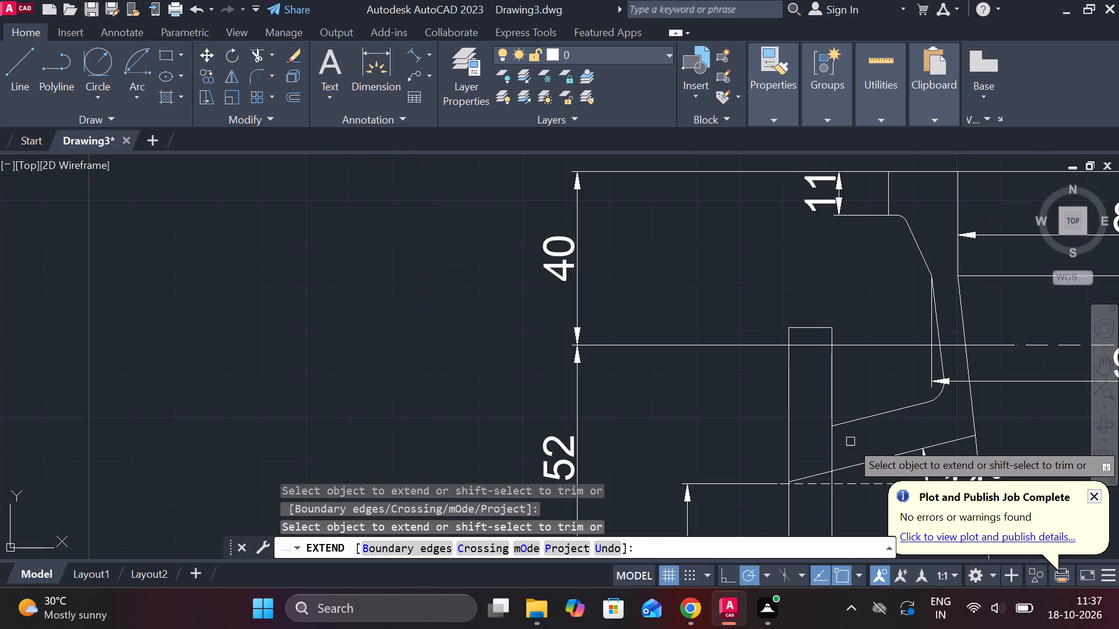
pyautogui.moveTo(851, 441); pyautogui.dragTo(833, 386, button='middle')
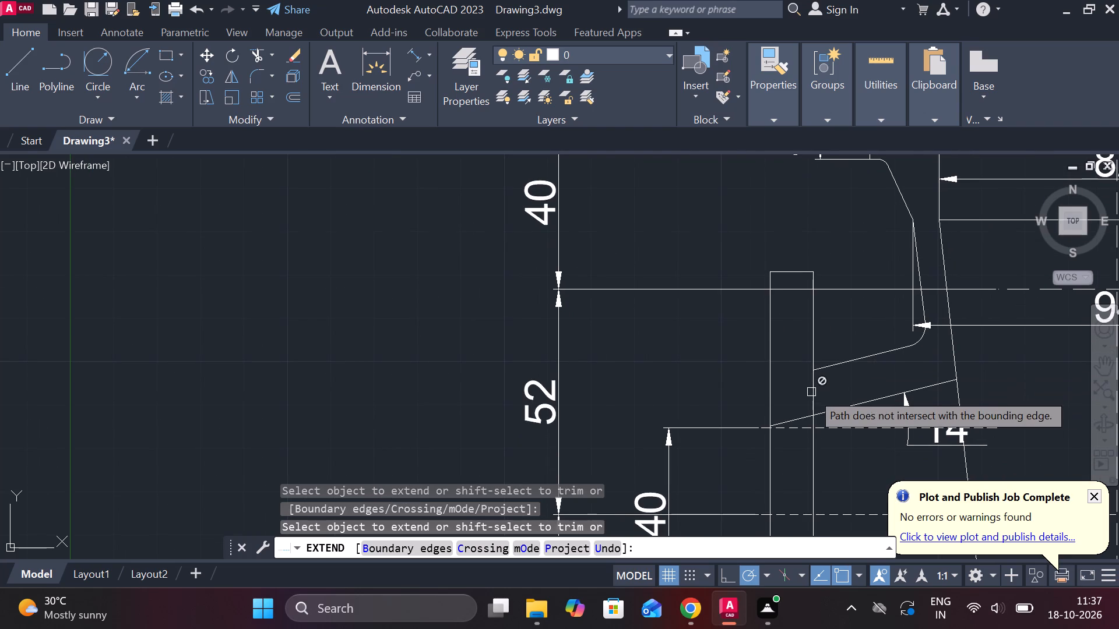
pyautogui.press('Escape')
pyautogui.write('TR')
pyautogui.press('space')
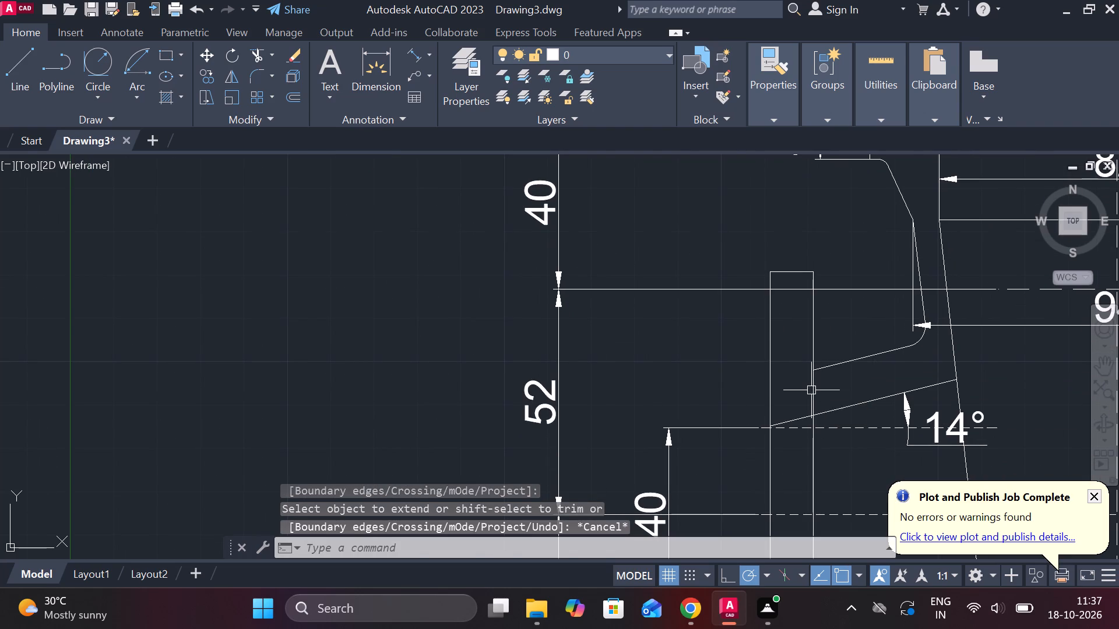
pyautogui.click(811, 390)
pyautogui.moveTo(805, 453); pyautogui.dragTo(791, 401, button='middle')
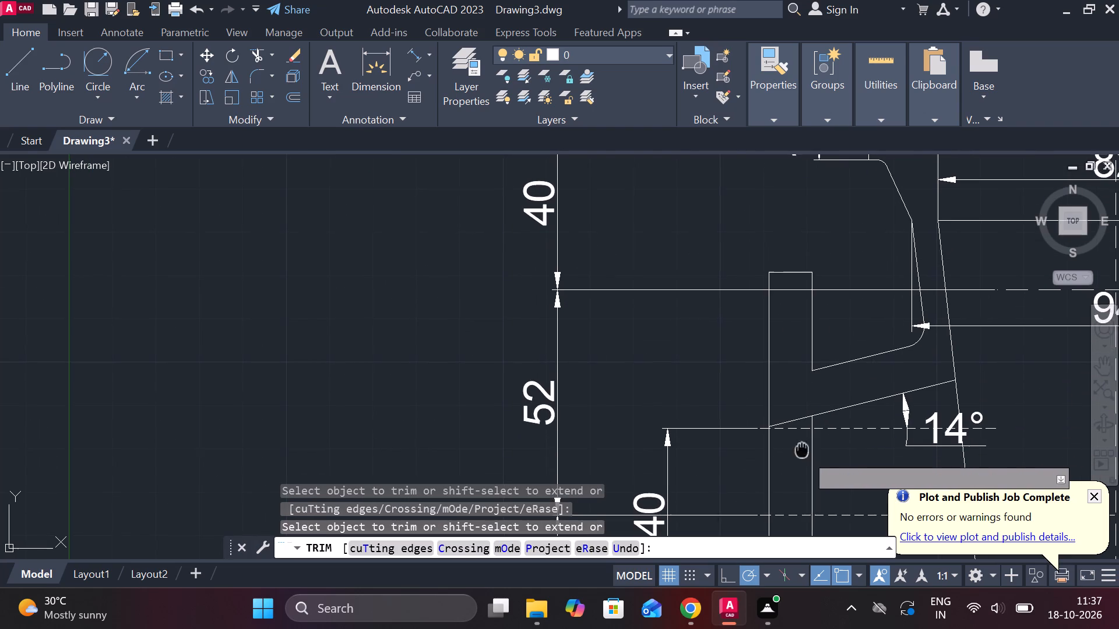
pyautogui.moveTo(791, 401); pyautogui.dragTo(786, 268, button='middle')
pyautogui.moveTo(802, 425); pyautogui.dragTo(812, 257, button='middle')
pyautogui.moveTo(821, 286); pyautogui.dragTo(813, 307, button='middle')
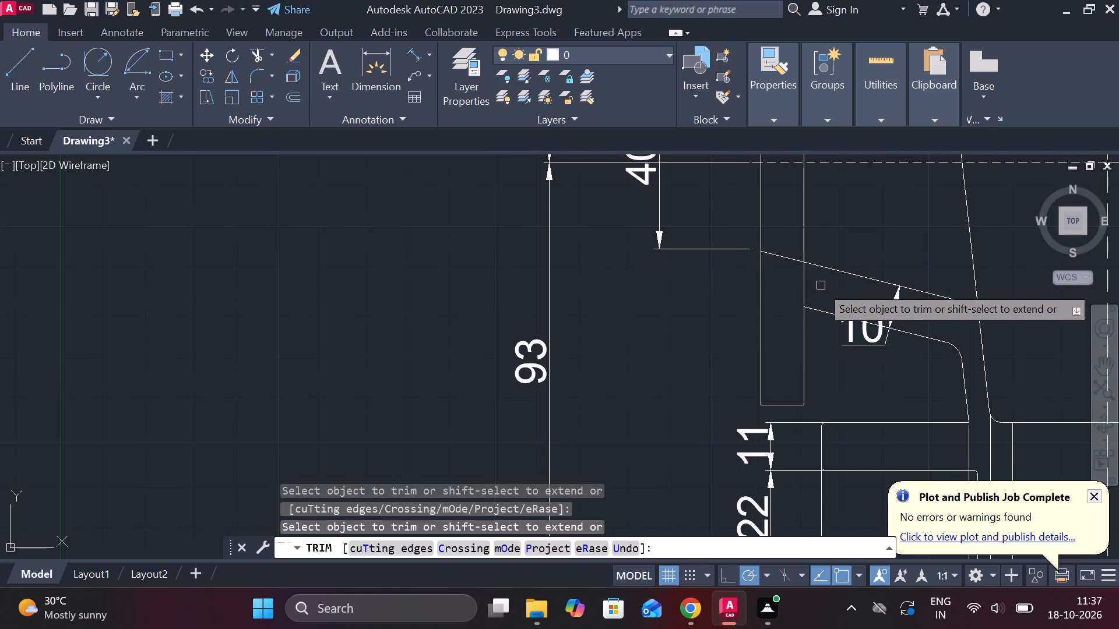
pyautogui.moveTo(813, 307); pyautogui.dragTo(792, 355, button='middle')
pyautogui.click(775, 357)
pyautogui.press('Escape')
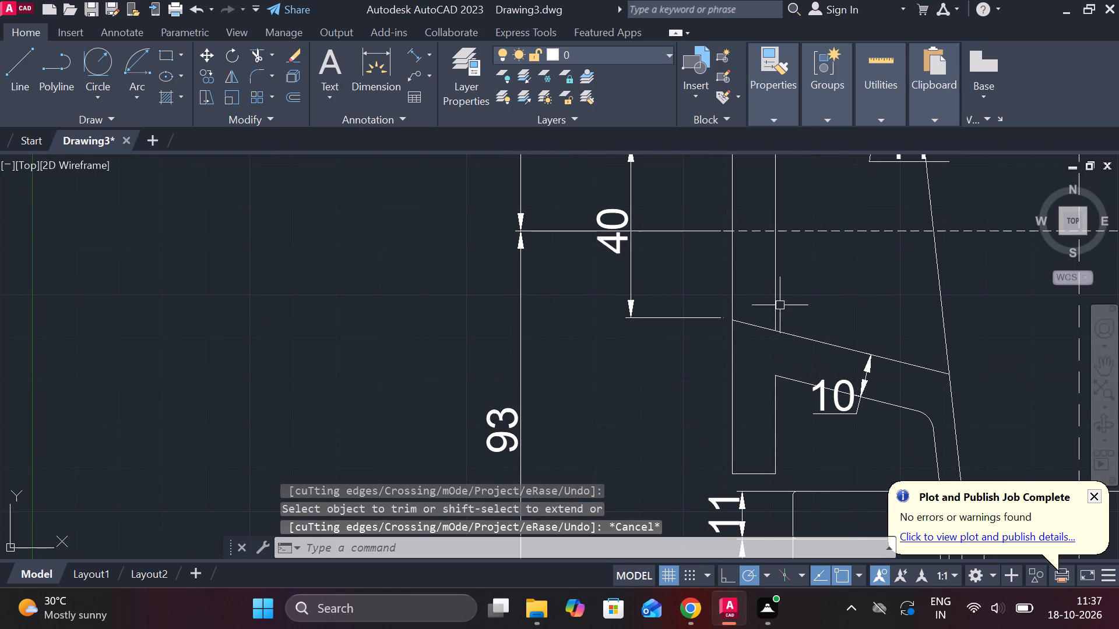
# Erase the leftover back line segment spanning the branch bore.
pyautogui.click(776, 292)
pyautogui.write('E')
pyautogui.press('space')
# Fillet the upper branch flange's outer corner and its junction with the sloping neck line at radius 5.
pyautogui.scroll(-1, 863, 299)
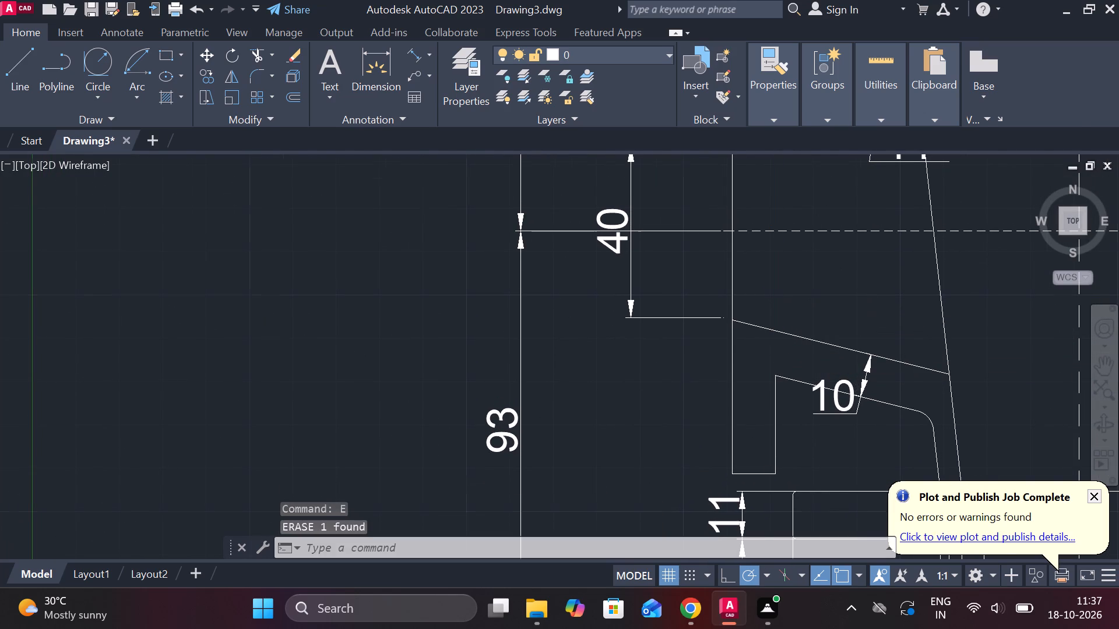
pyautogui.scroll(-1, 863, 299)
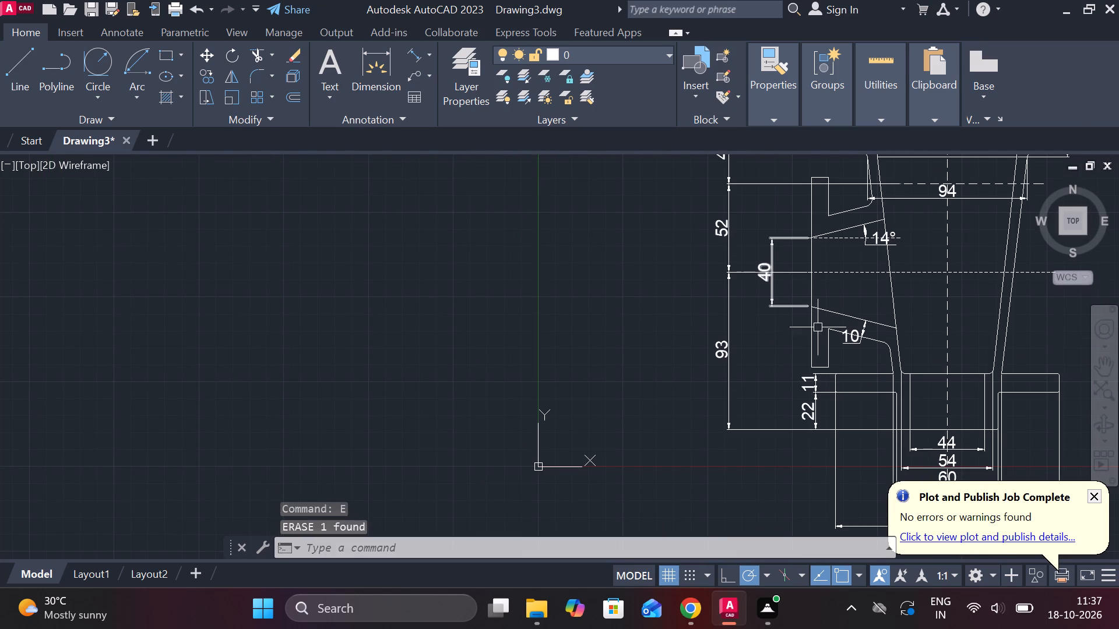
pyautogui.moveTo(853, 283); pyautogui.dragTo(820, 327, button='middle')
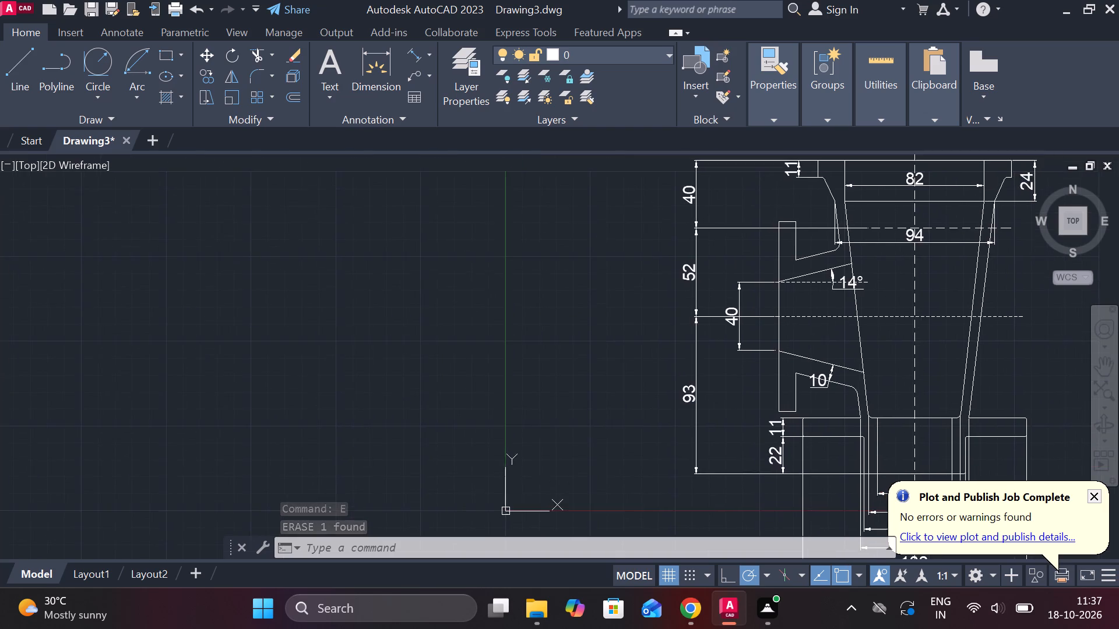
pyautogui.scroll(2, 796, 268)
pyautogui.moveTo(796, 268); pyautogui.dragTo(720, 377, button='middle')
pyautogui.write('F R')
pyautogui.press('space')
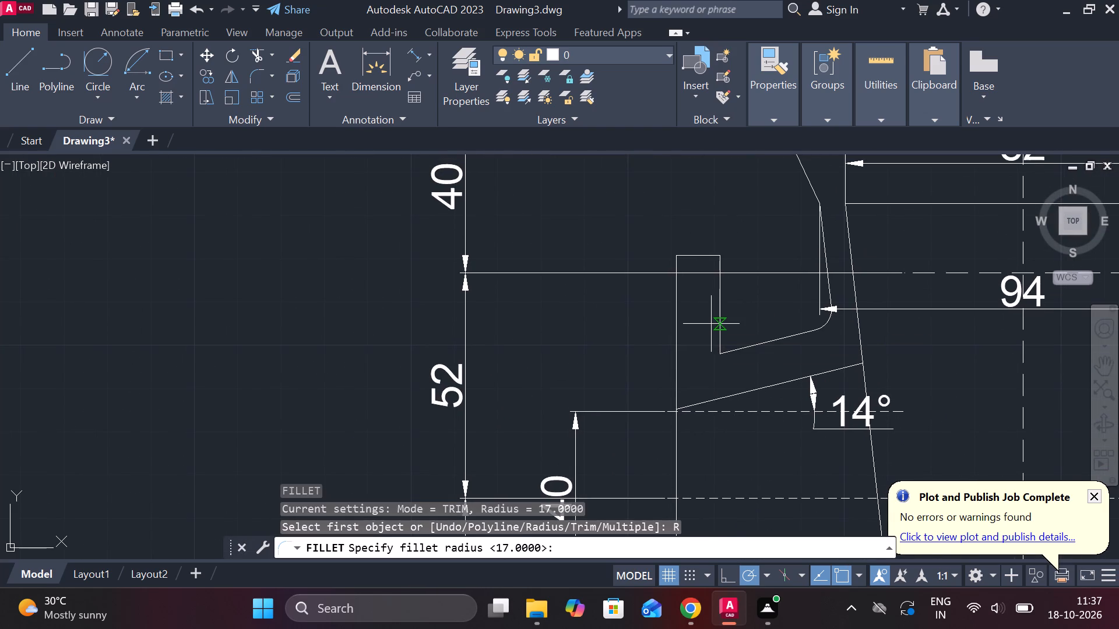
pyautogui.press('5')
pyautogui.press('Return')
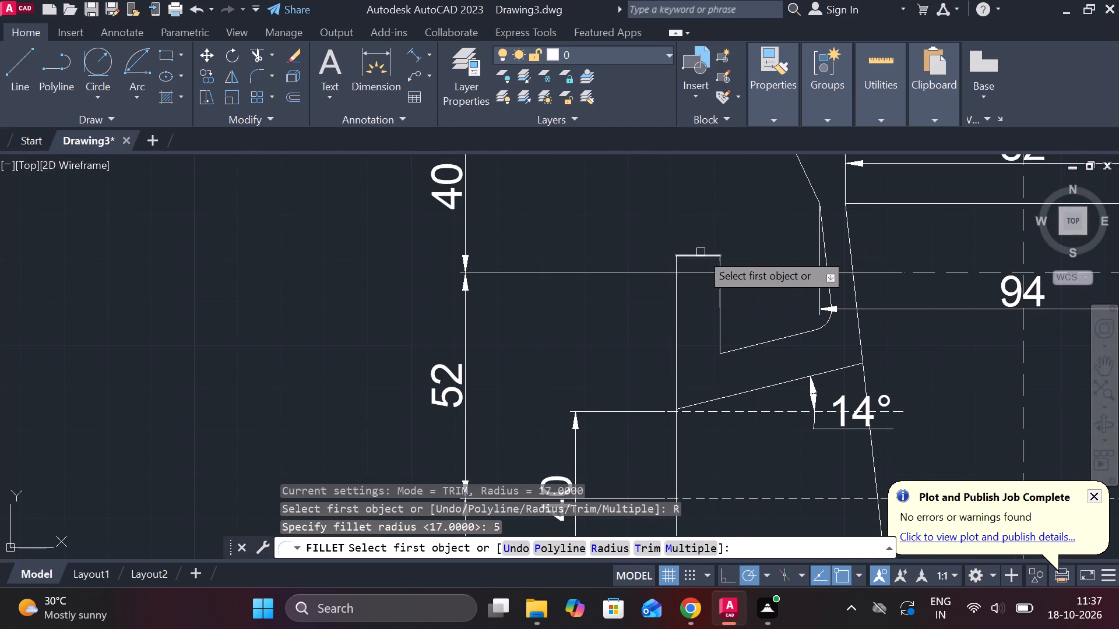
pyautogui.click(701, 252)
pyautogui.click(717, 289)
pyautogui.press('space')
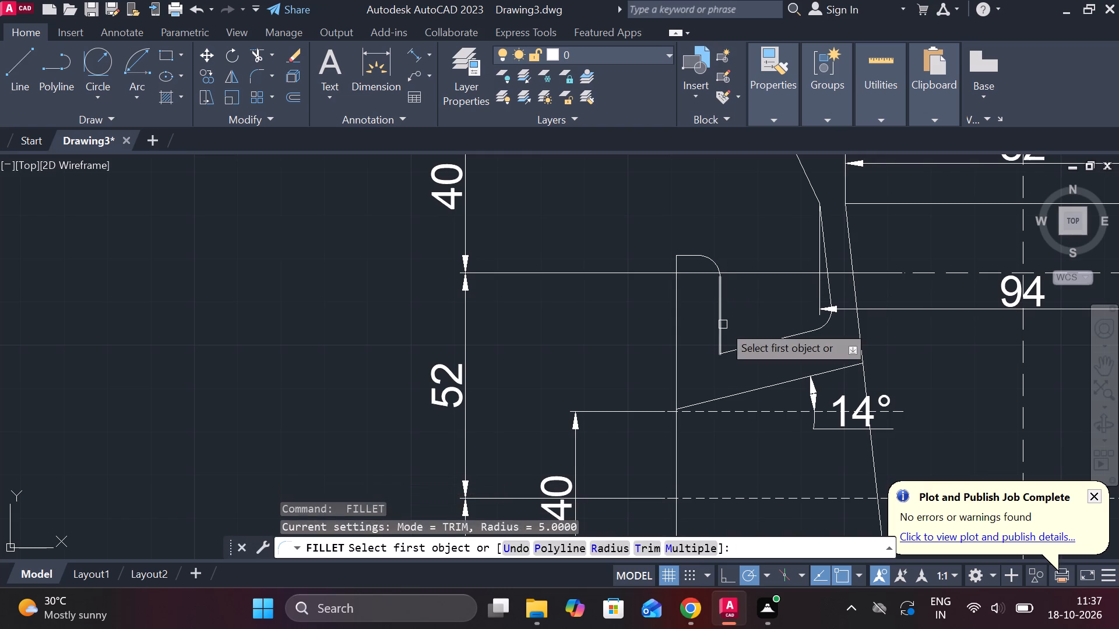
pyautogui.click(718, 324)
pyautogui.click(740, 346)
# Fillet the lower branch flange's neck junction and its outer bottom corner at radius 5.
pyautogui.scroll(-1, 729, 366)
pyautogui.moveTo(748, 423); pyautogui.dragTo(760, 270, button='middle')
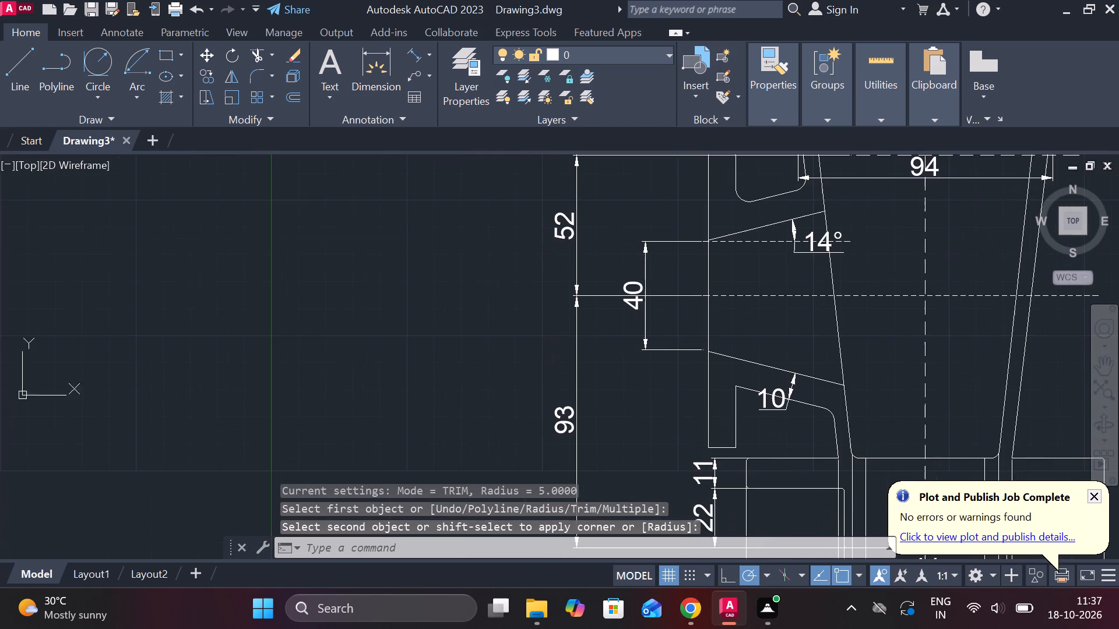
pyautogui.press('space')
pyautogui.scroll(1, 744, 402)
pyautogui.click(748, 383)
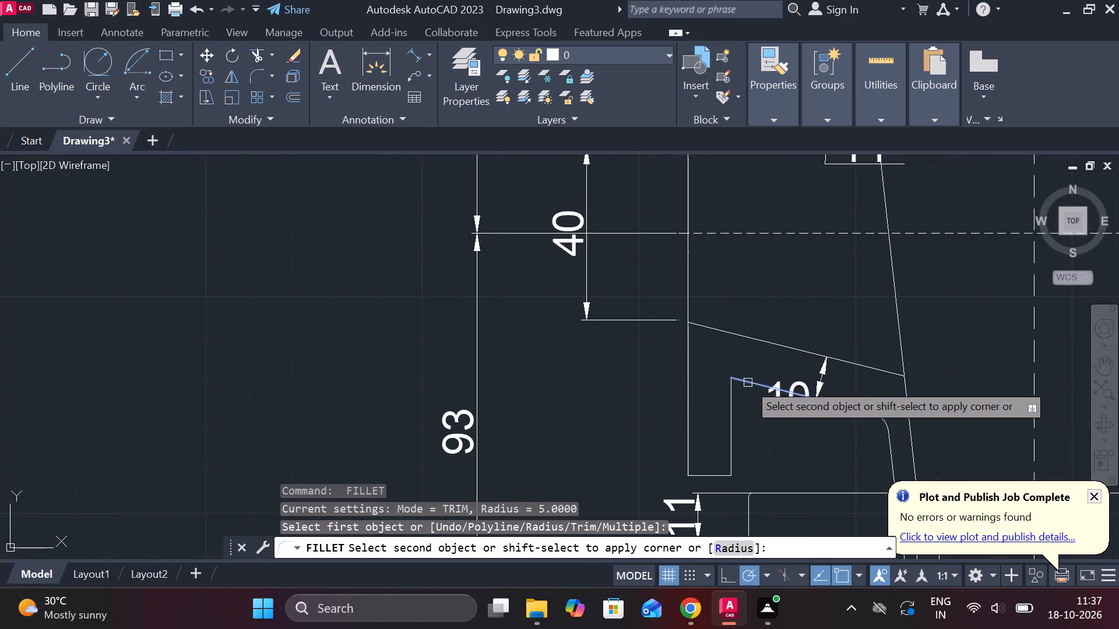
pyautogui.click(734, 390)
pyautogui.moveTo(720, 423); pyautogui.dragTo(716, 344, button='middle')
pyautogui.press('space')
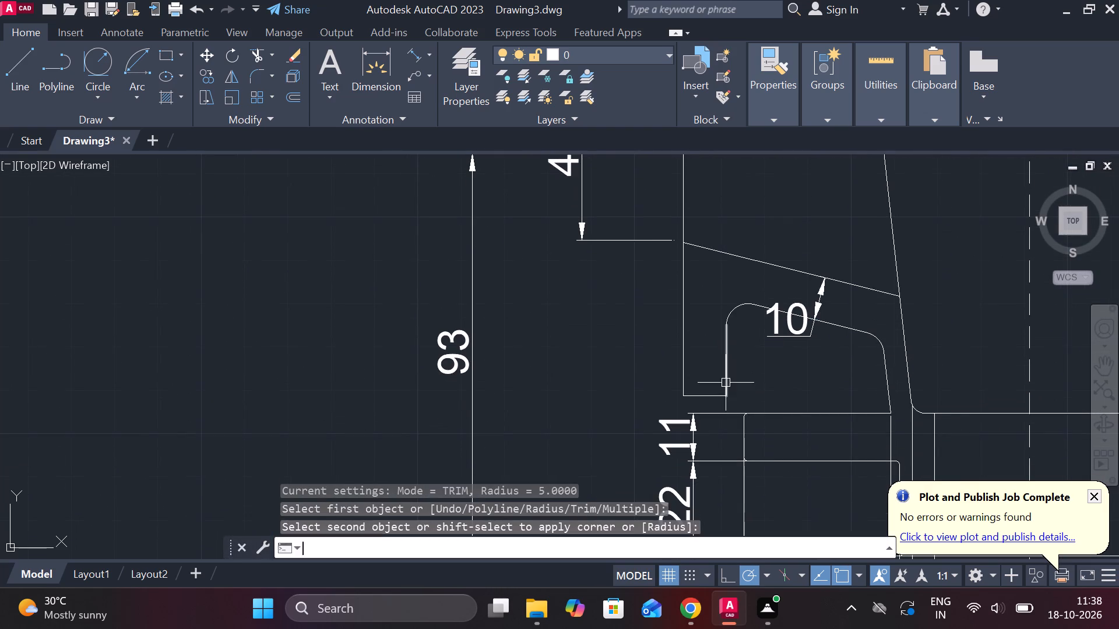
pyautogui.click(708, 395)
pyautogui.click(724, 387)
pyautogui.scroll(-1, 749, 372)
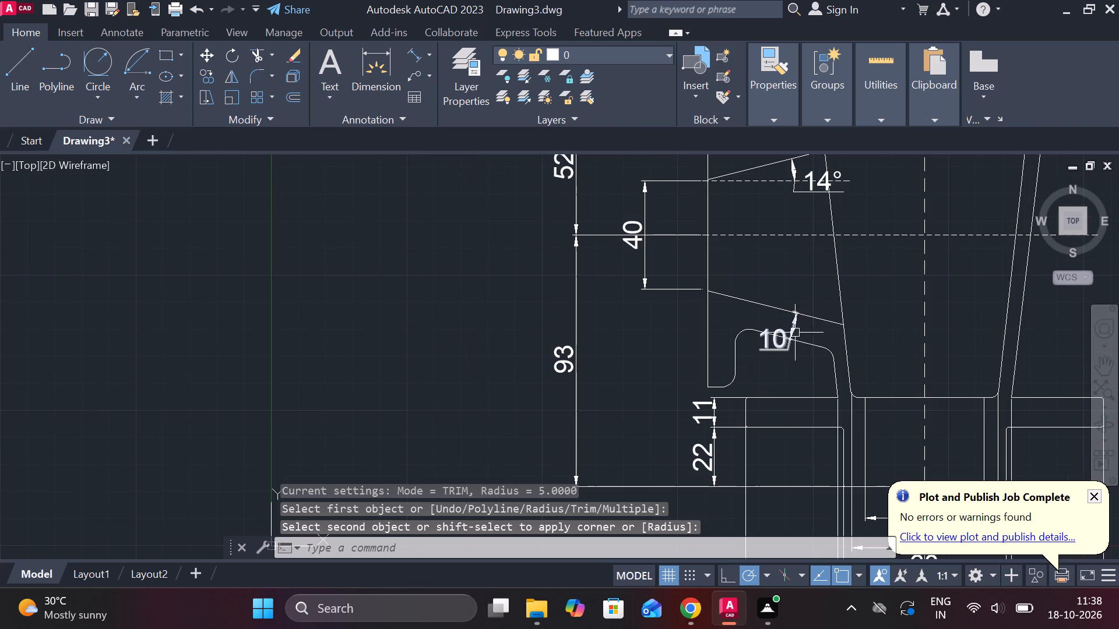
pyautogui.press('Escape')
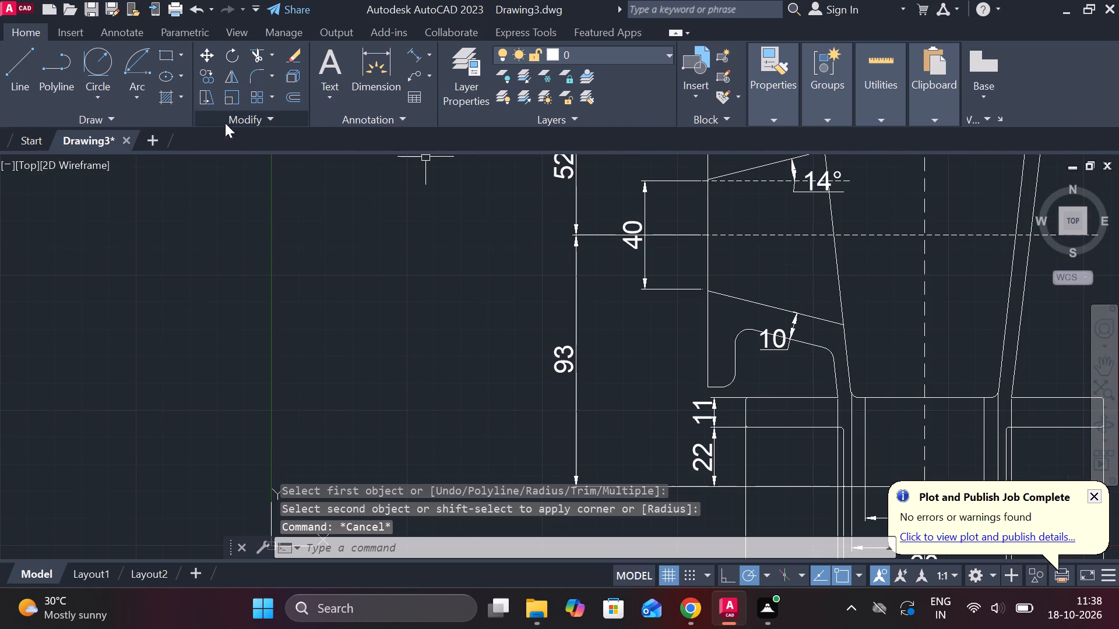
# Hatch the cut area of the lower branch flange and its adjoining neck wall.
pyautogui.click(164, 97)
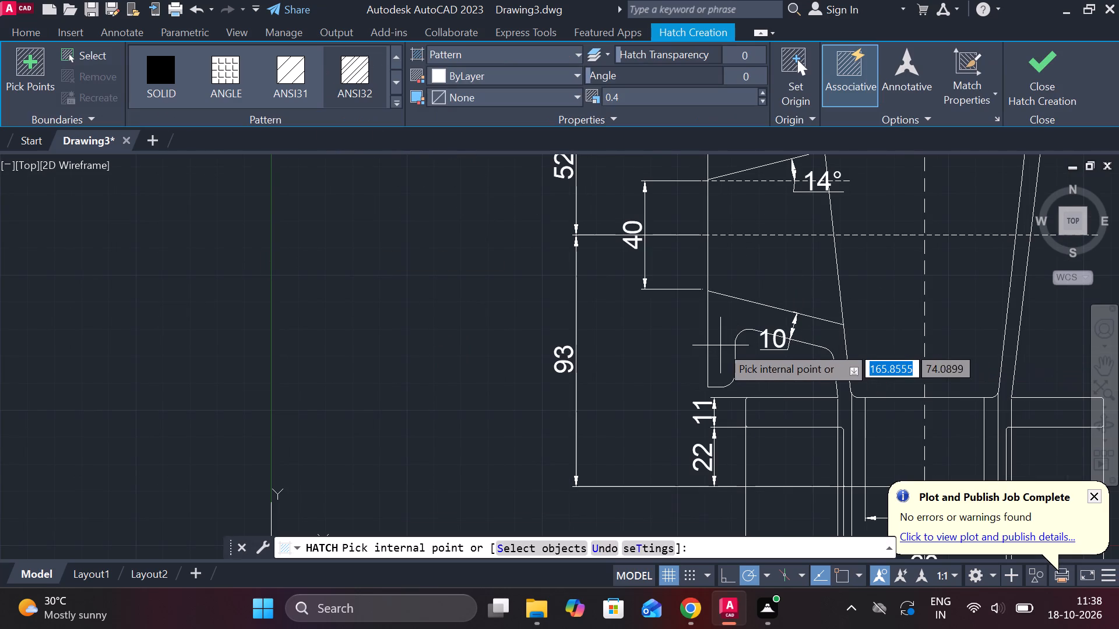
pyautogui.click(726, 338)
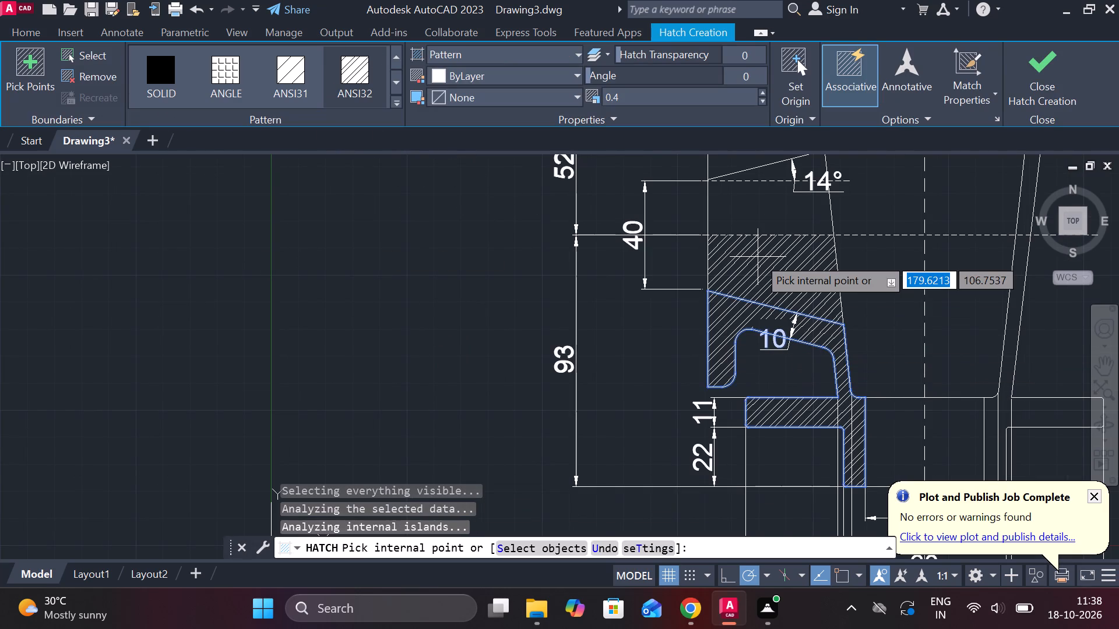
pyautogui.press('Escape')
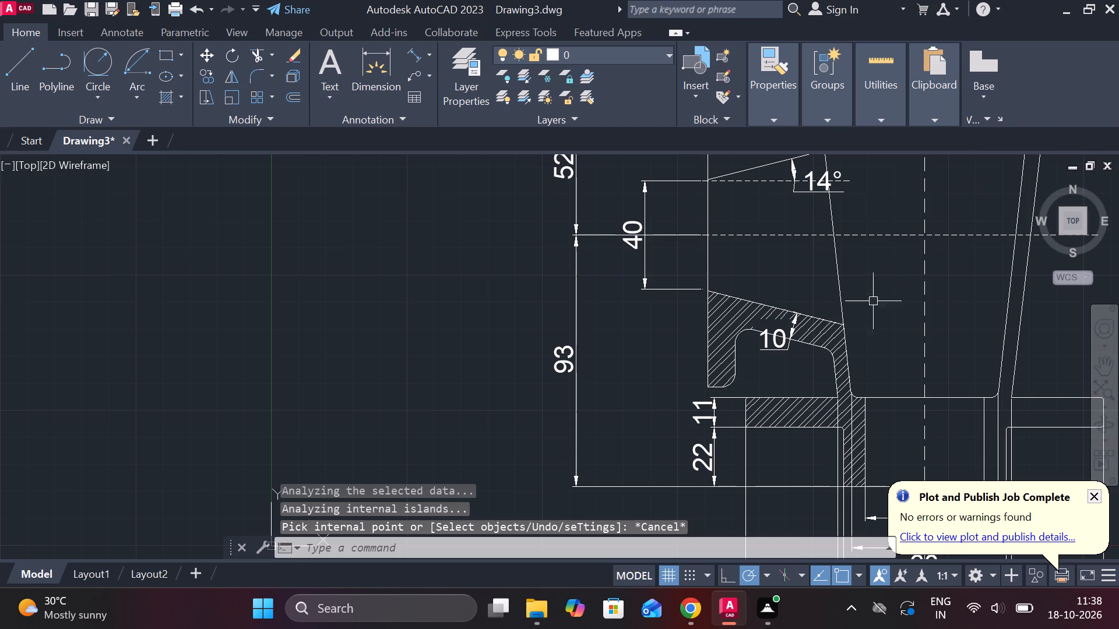
# Erase the 10 thickness dimension overlapping the lower branch wall.
pyautogui.click(774, 342)
pyautogui.write('E')
pyautogui.press('space')
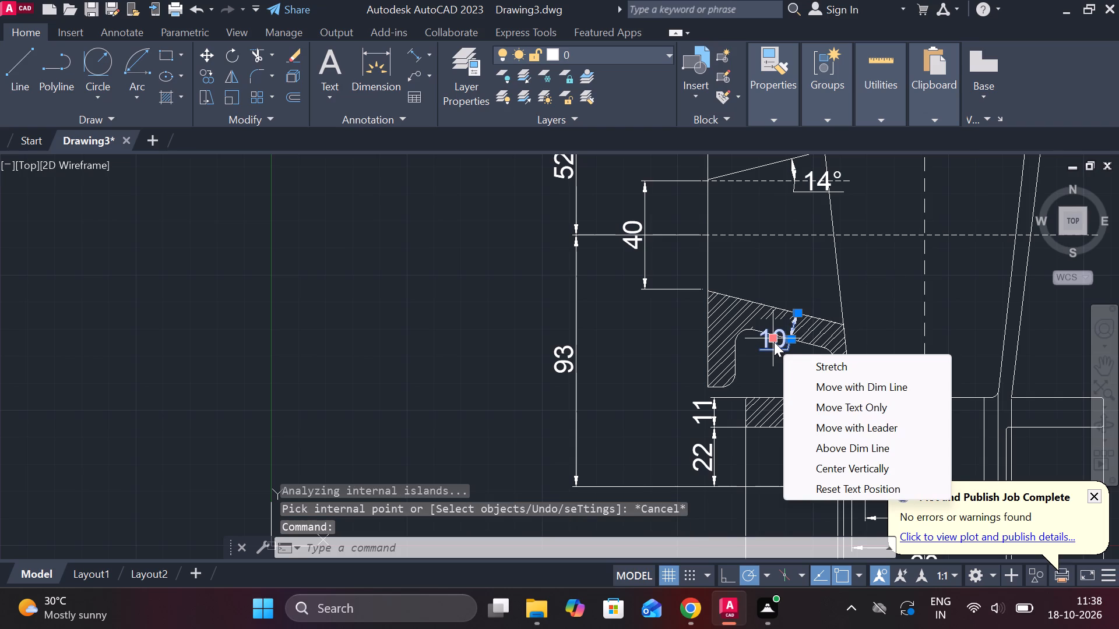
pyautogui.write('E')
pyautogui.press('space')
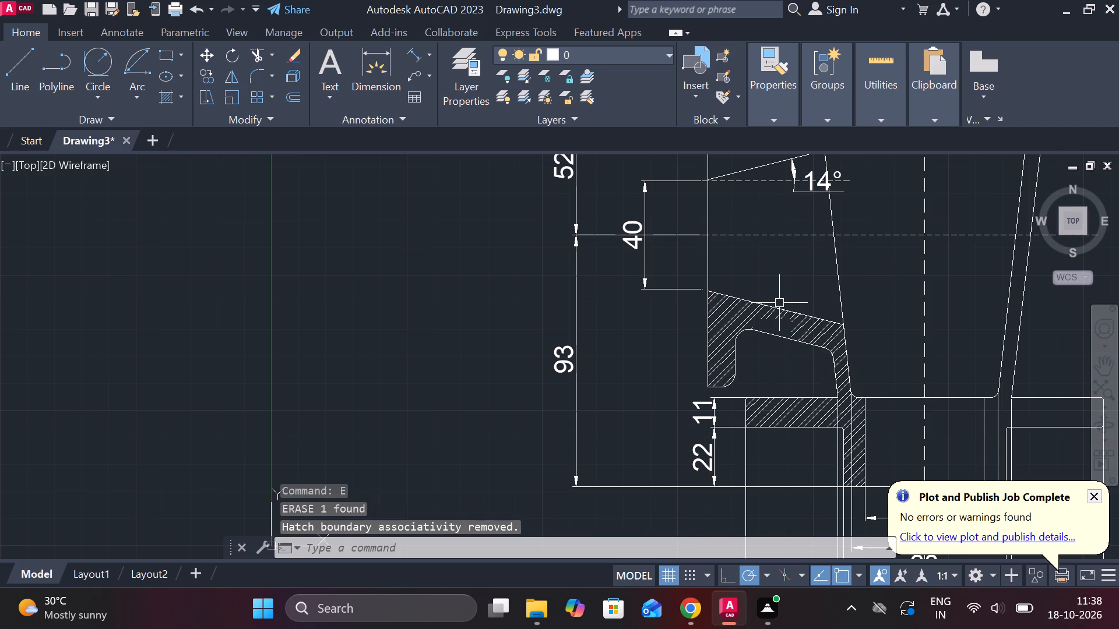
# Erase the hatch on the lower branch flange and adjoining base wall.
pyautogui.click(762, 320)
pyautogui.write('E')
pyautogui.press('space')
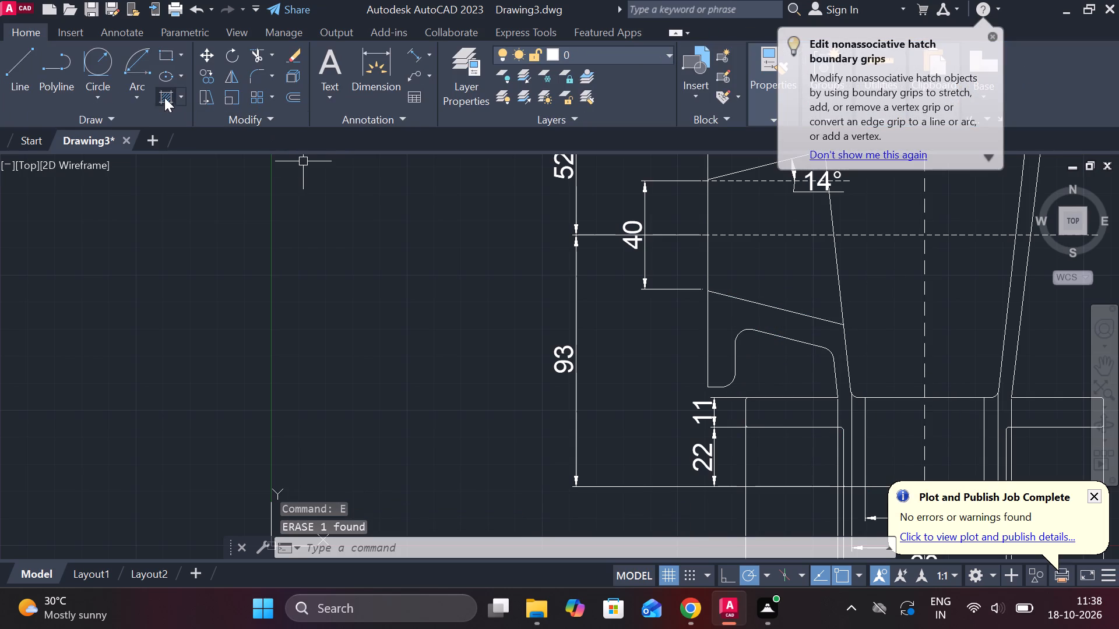
# Hatch all cut areas of the section view: both branch flange walls, the base flange, the tapered body walls and the top rim.
pyautogui.click(166, 96)
pyautogui.click(723, 316)
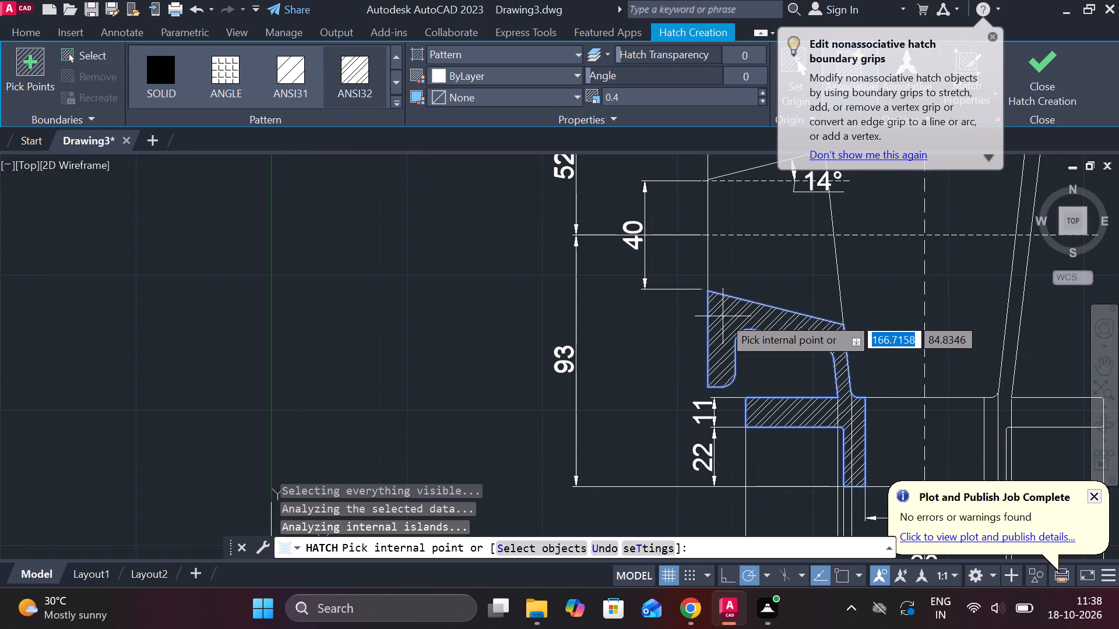
pyautogui.moveTo(977, 410); pyautogui.dragTo(881, 348, button='middle')
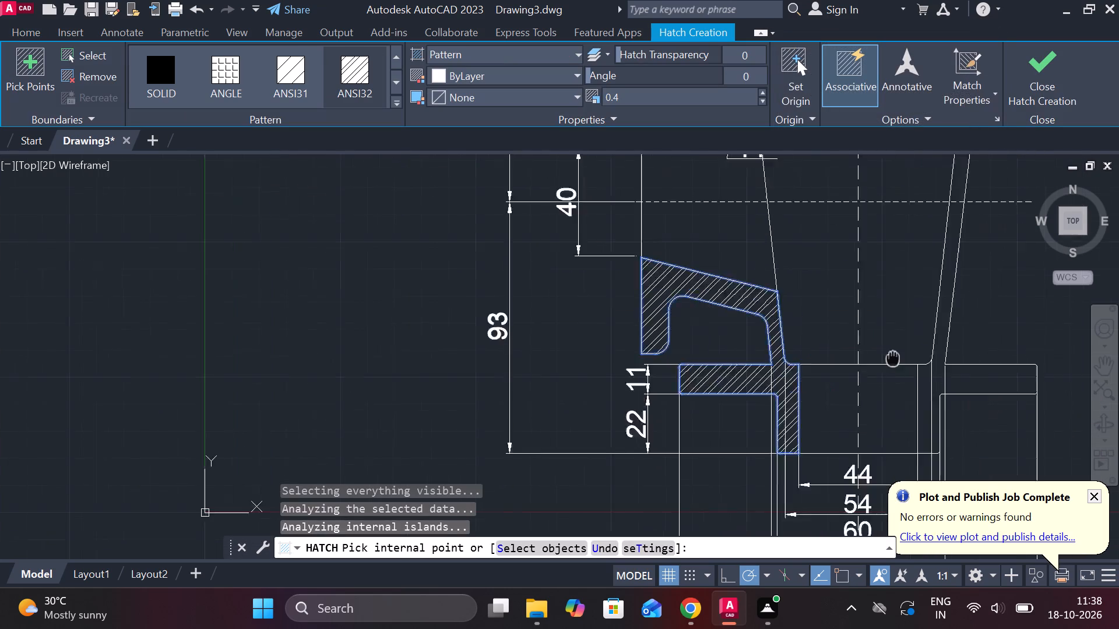
pyautogui.click(972, 351)
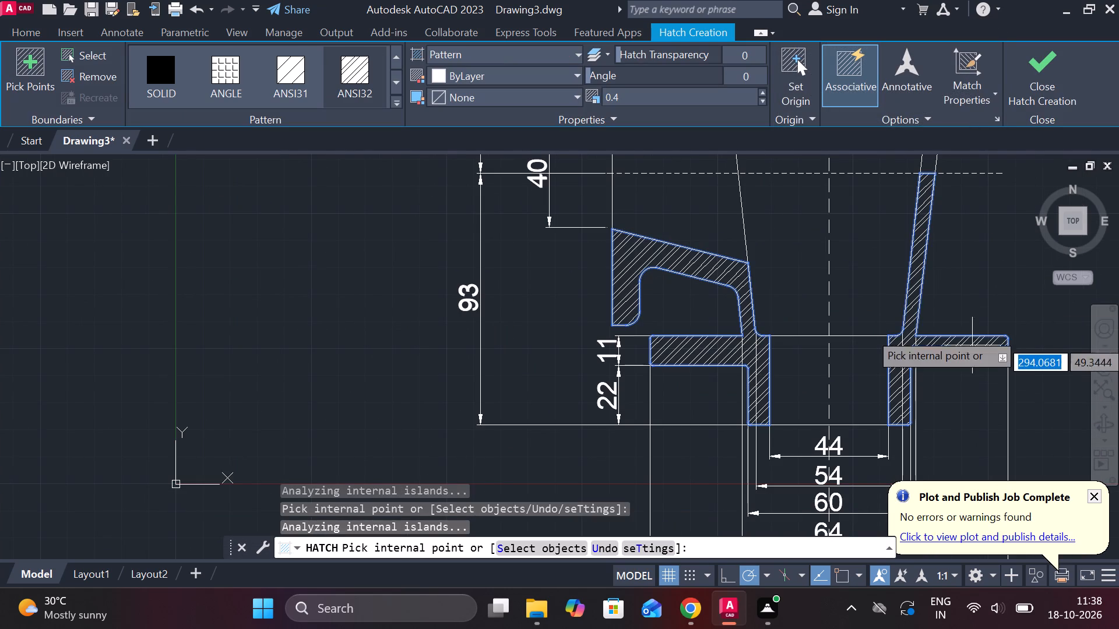
pyautogui.moveTo(984, 263); pyautogui.dragTo(955, 473, button='middle')
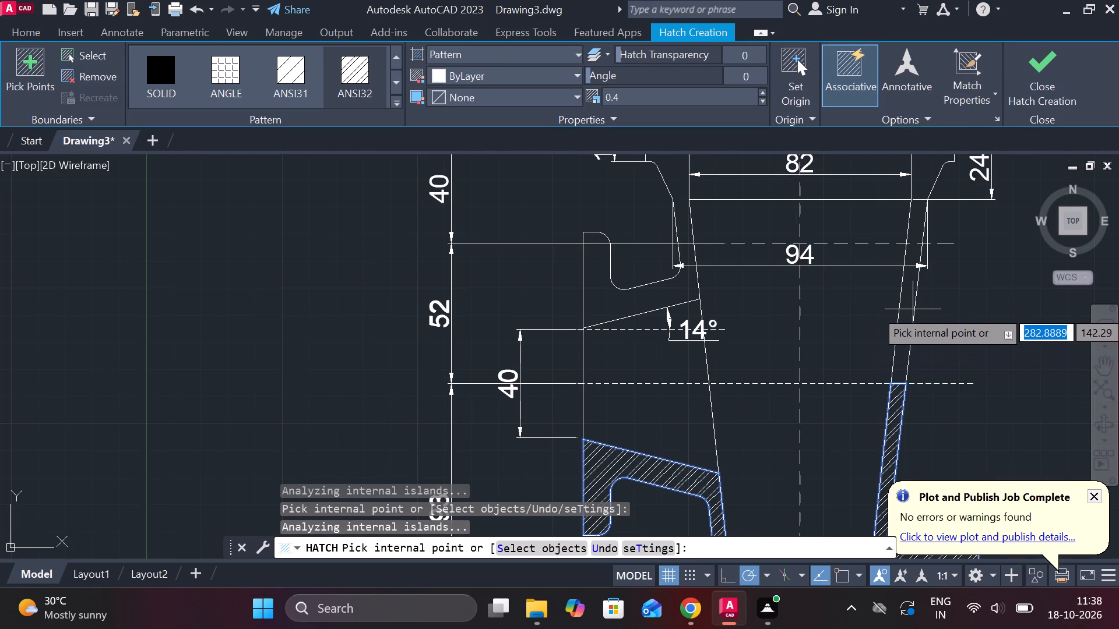
pyautogui.click(907, 294)
pyautogui.moveTo(926, 315); pyautogui.dragTo(914, 390, button='middle')
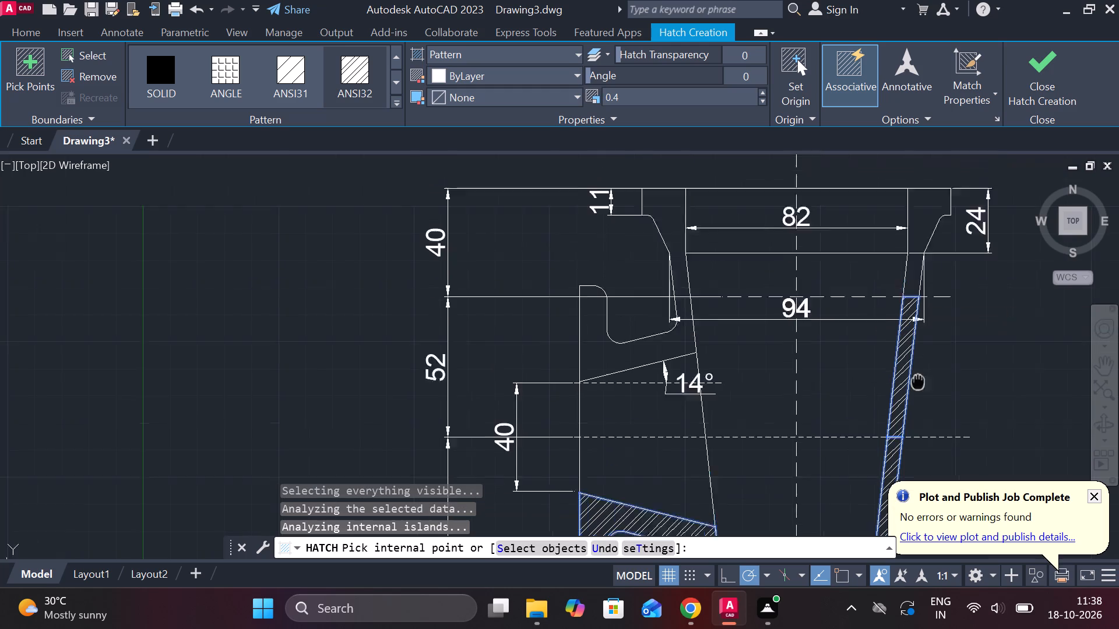
pyautogui.moveTo(914, 390); pyautogui.dragTo(909, 398, button='middle')
pyautogui.click(597, 388)
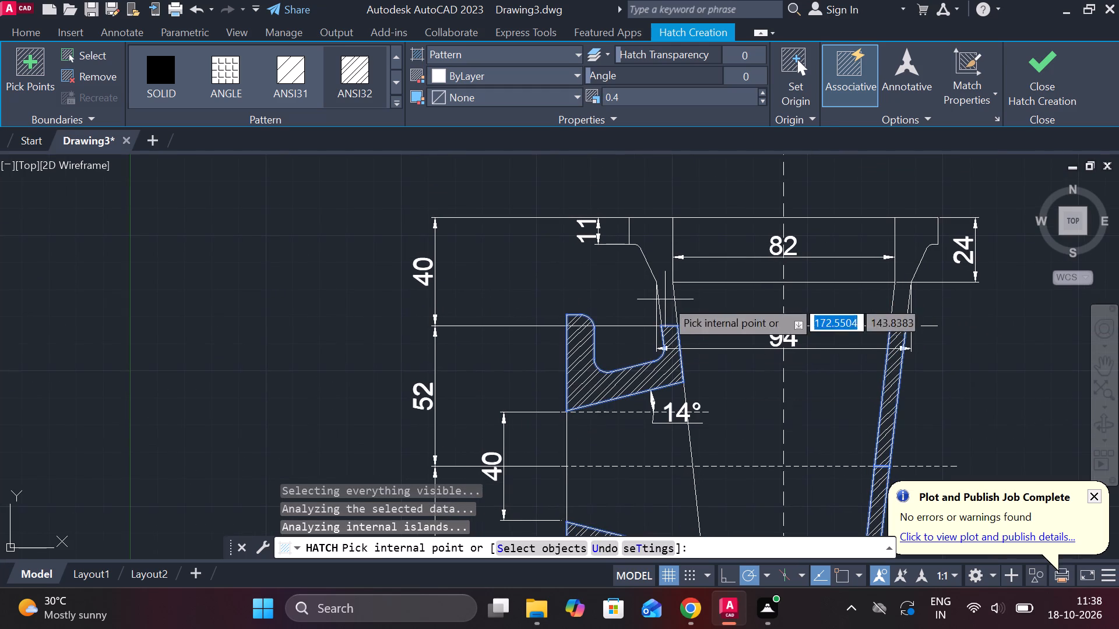
pyautogui.click(648, 234)
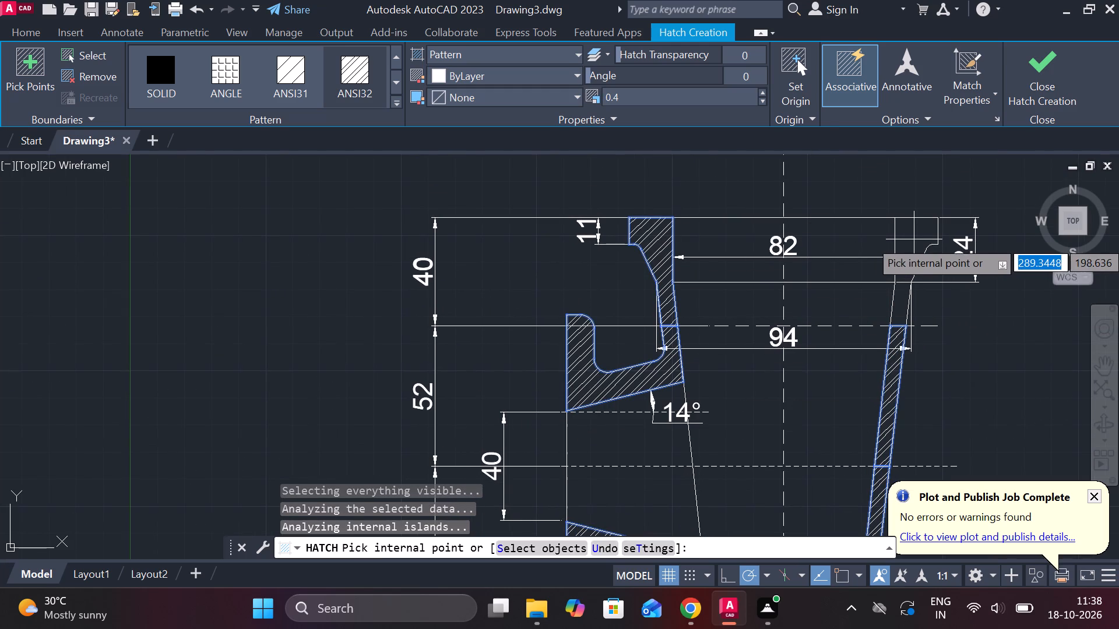
pyautogui.click(914, 239)
pyautogui.click(1053, 85)
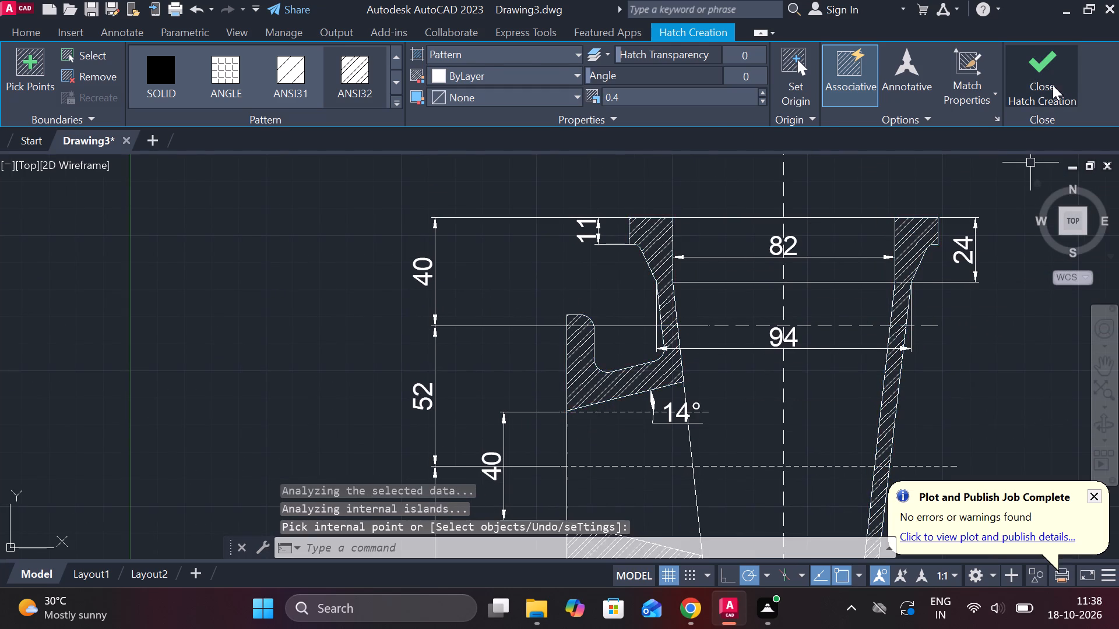
# Examine the hatched section view and the plan view below it.
pyautogui.scroll(-2, 842, 300)
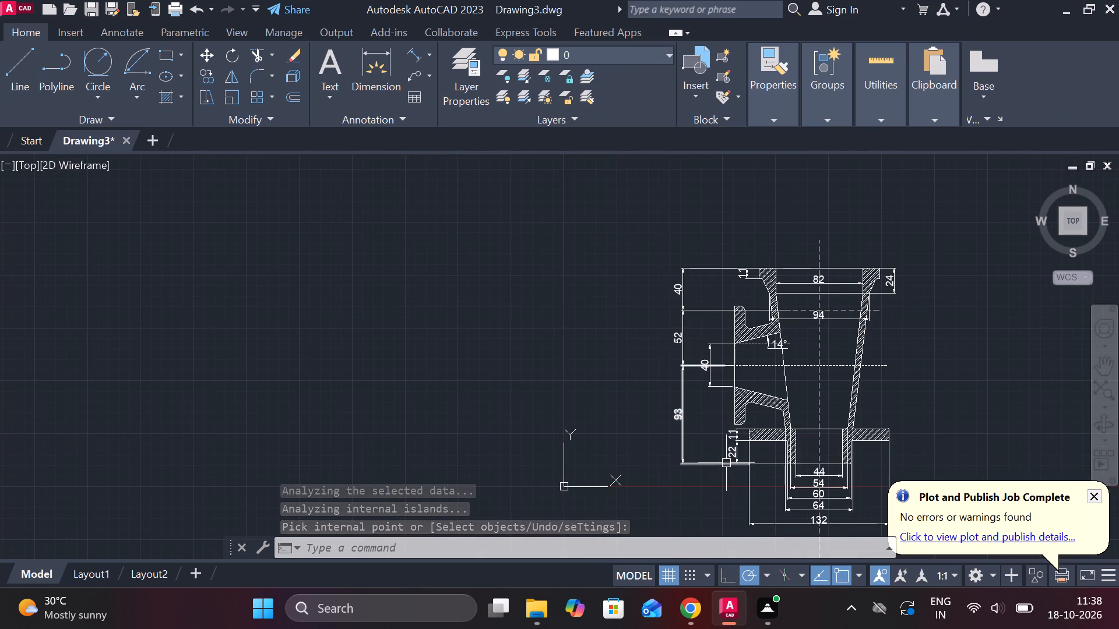
pyautogui.moveTo(923, 365); pyautogui.dragTo(885, 339, button='middle')
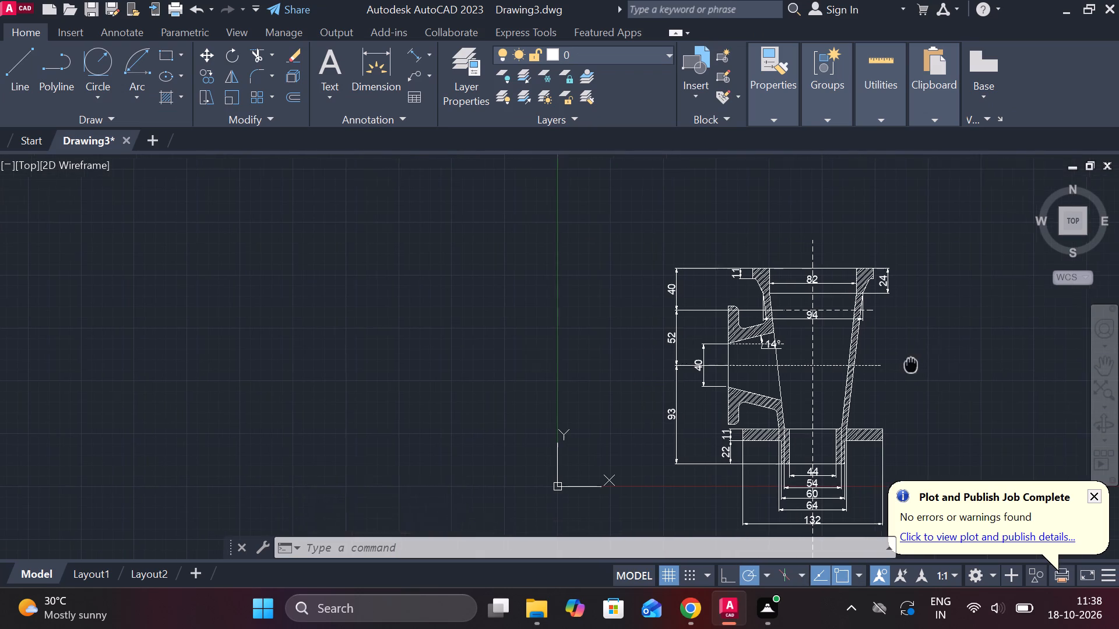
pyautogui.moveTo(885, 339); pyautogui.dragTo(870, 316, button='middle')
pyautogui.scroll(1, 853, 314)
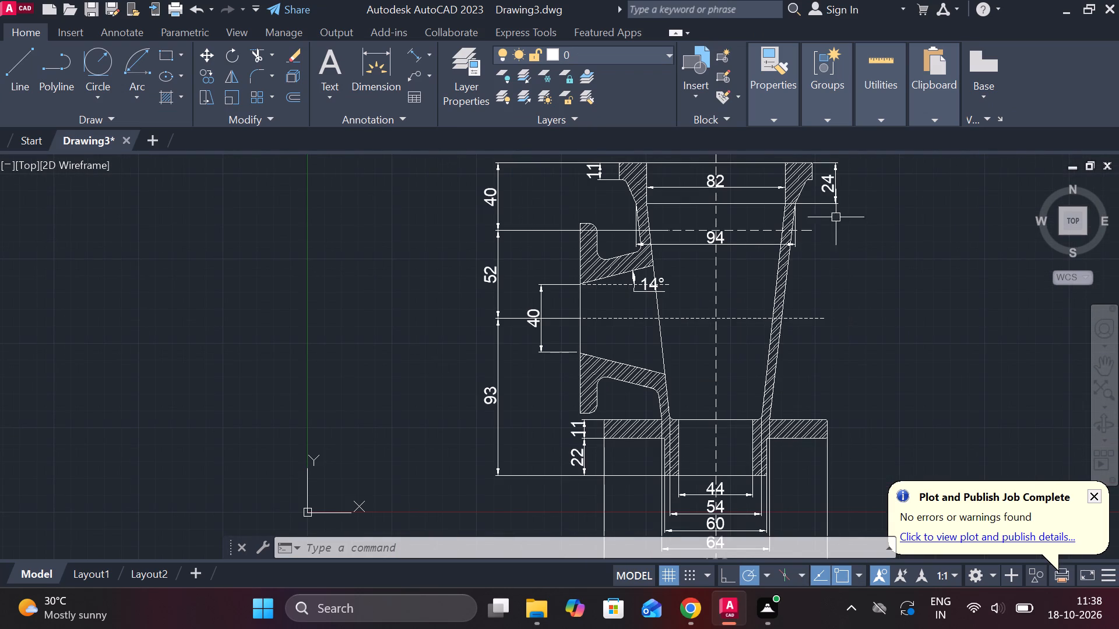
pyautogui.moveTo(853, 331); pyautogui.dragTo(828, 137, button='middle')
pyautogui.moveTo(828, 399); pyautogui.dragTo(828, 190, button='middle')
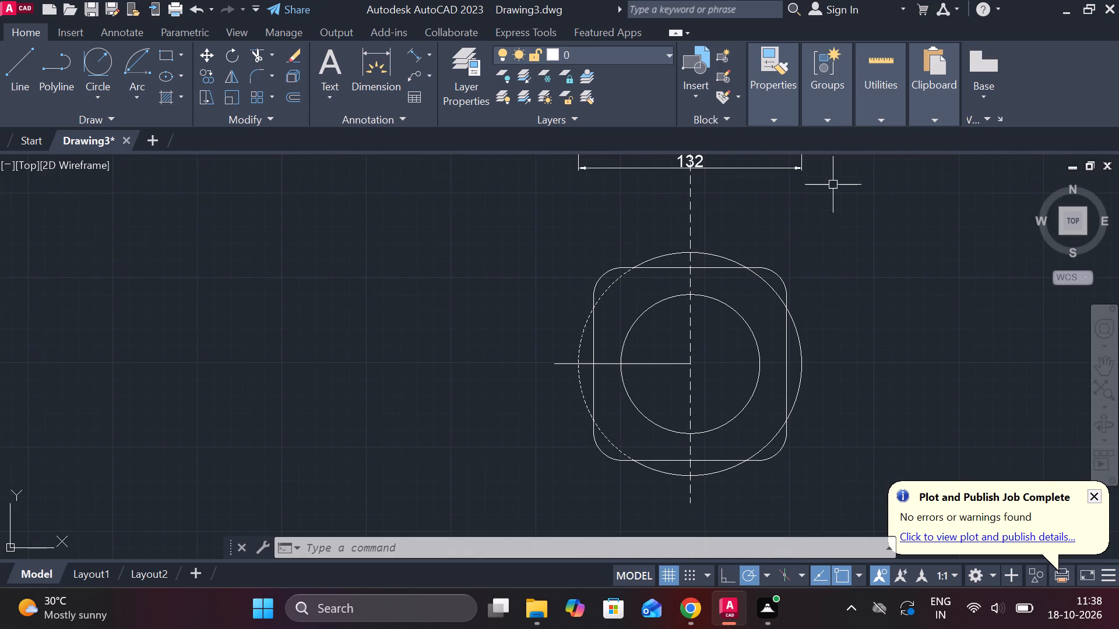
pyautogui.press('Escape')
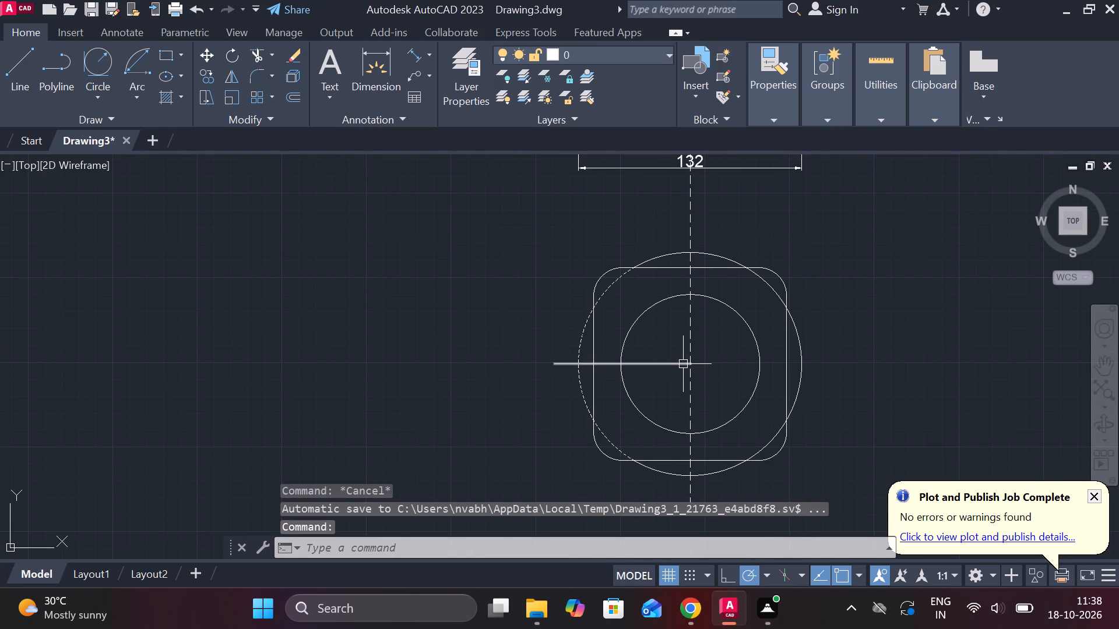
pyautogui.scroll(-2, 690, 361)
pyautogui.moveTo(789, 211); pyautogui.dragTo(773, 314, button='middle')
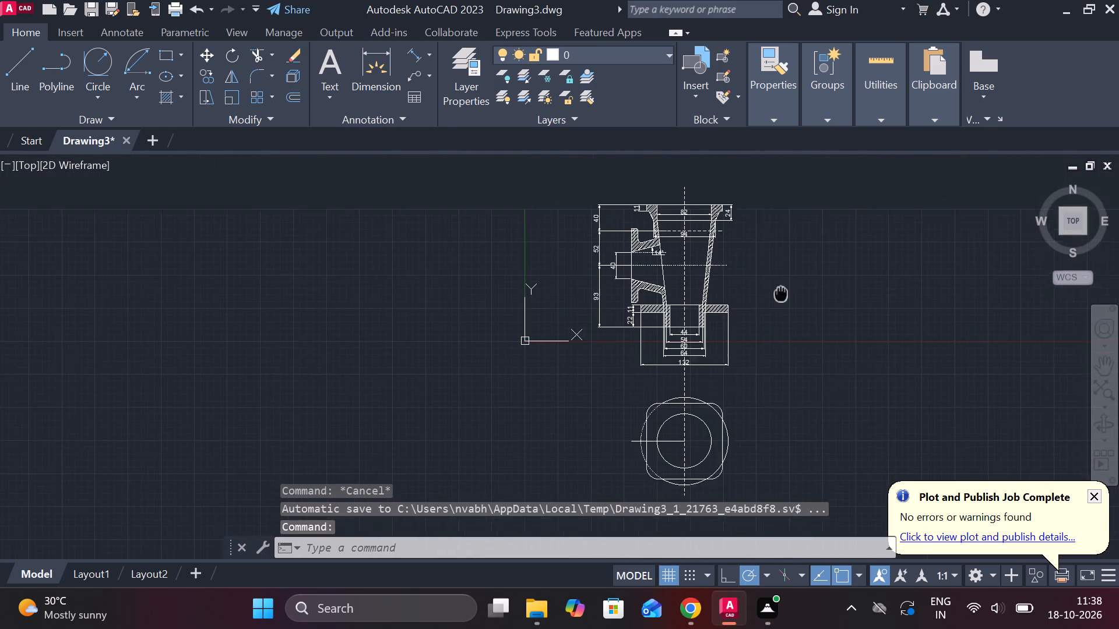
pyautogui.moveTo(773, 314); pyautogui.dragTo(768, 326, button='middle')
# Add a diameter symbol before the 44 and 54 dimensions beneath the section view's base.
pyautogui.scroll(1, 766, 268)
pyautogui.moveTo(761, 283); pyautogui.dragTo(798, 208, button='middle')
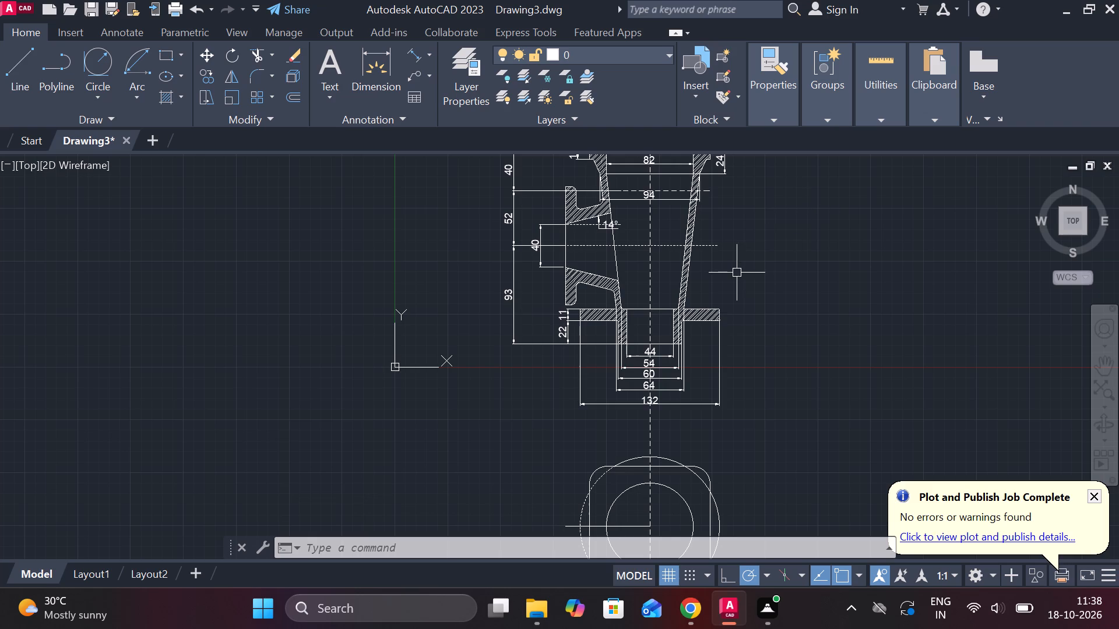
pyautogui.scroll(2, 660, 365)
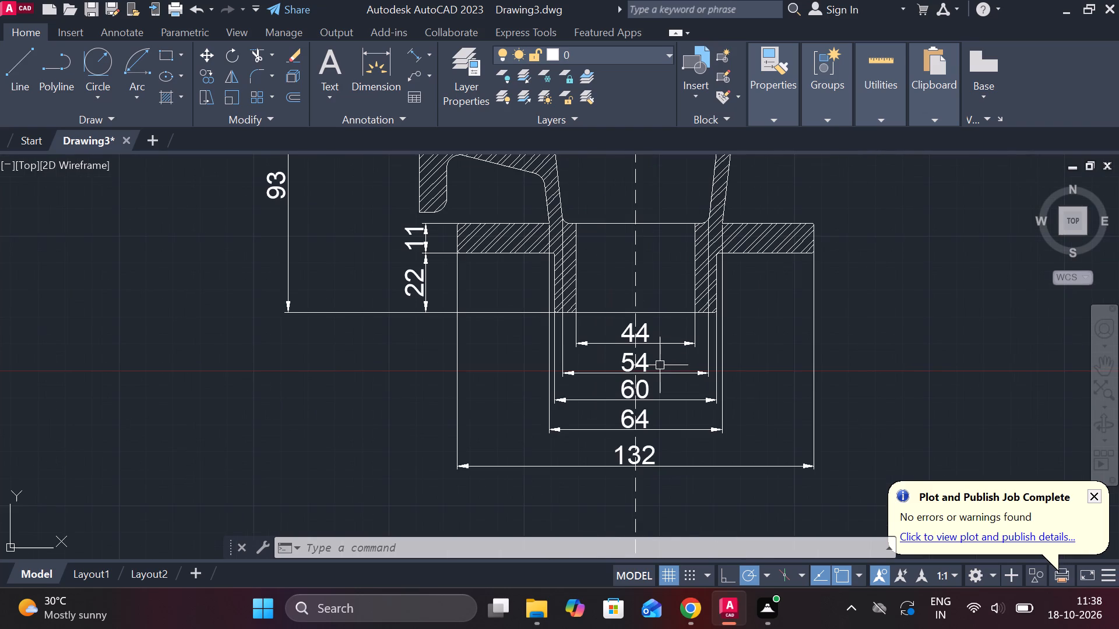
pyautogui.press('Escape')
pyautogui.scroll(1, 659, 343)
pyautogui.doubleClick(607, 325)
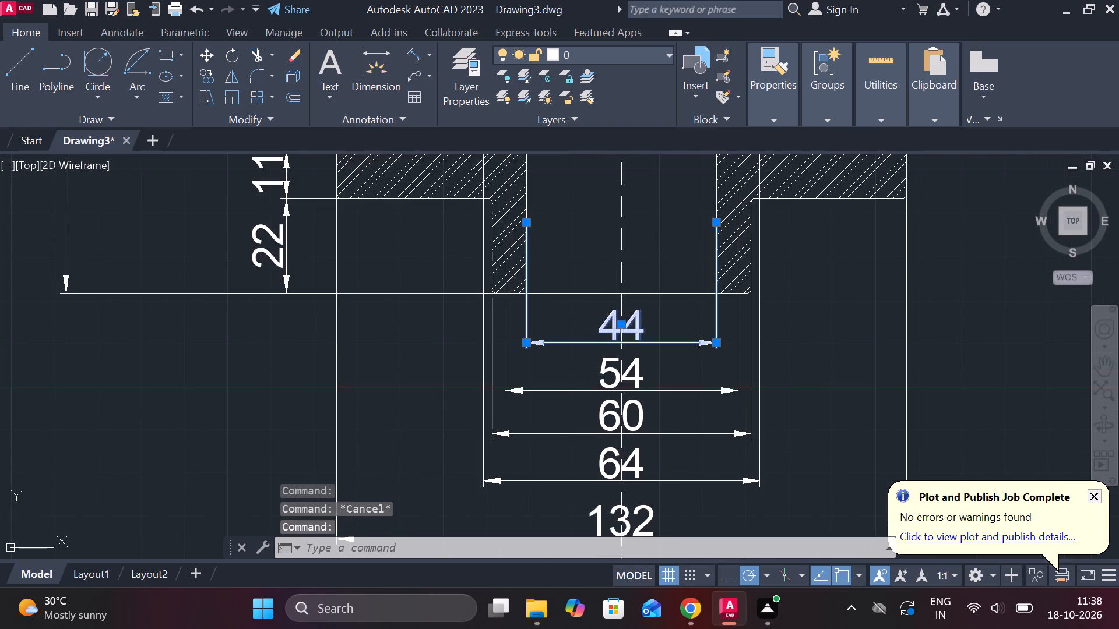
pyautogui.click(743, 90)
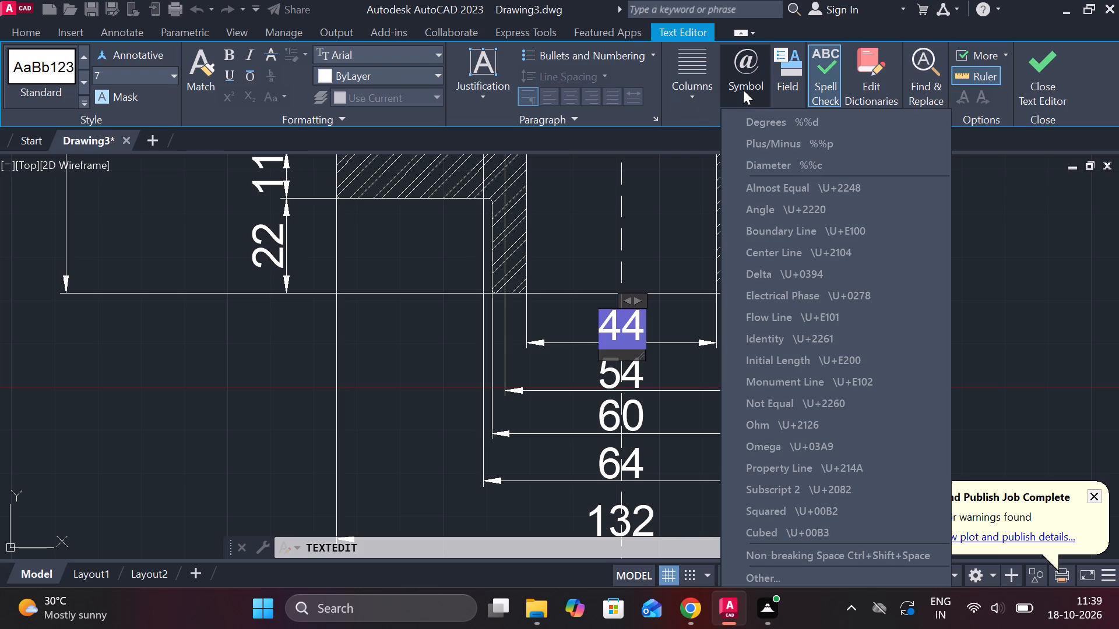
pyautogui.click(765, 158)
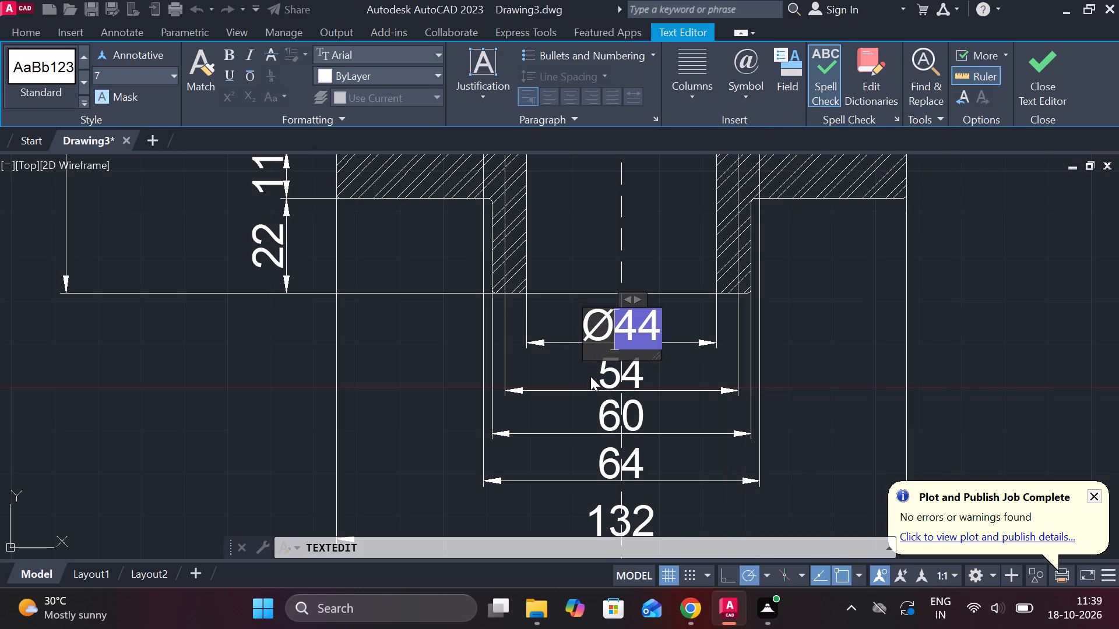
pyautogui.doubleClick(601, 374)
pyautogui.doubleClick(602, 374)
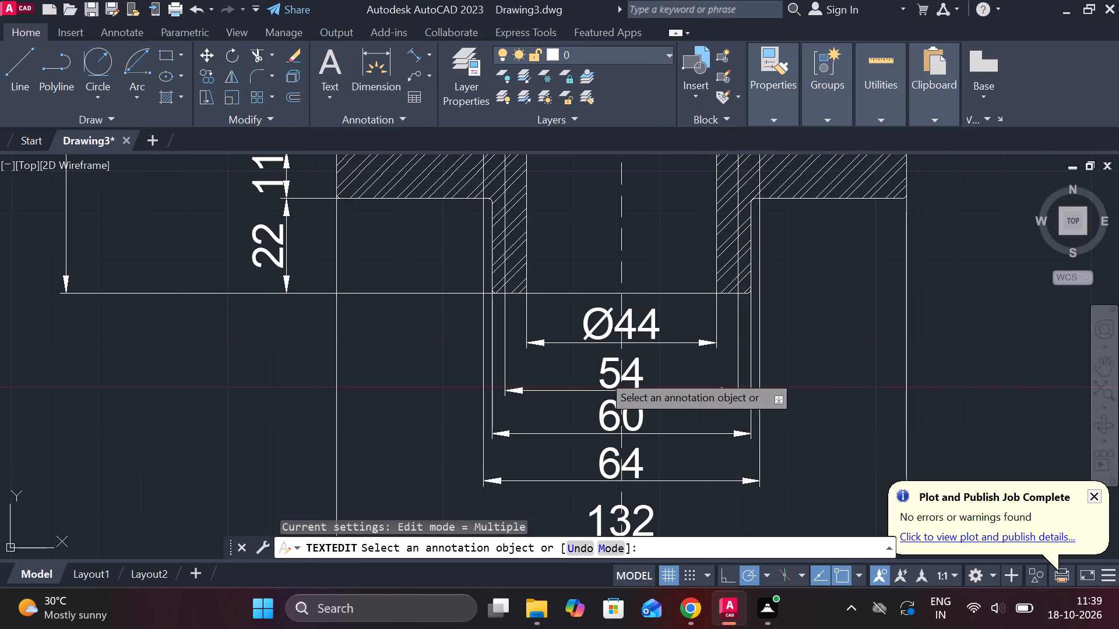
pyautogui.click(738, 100)
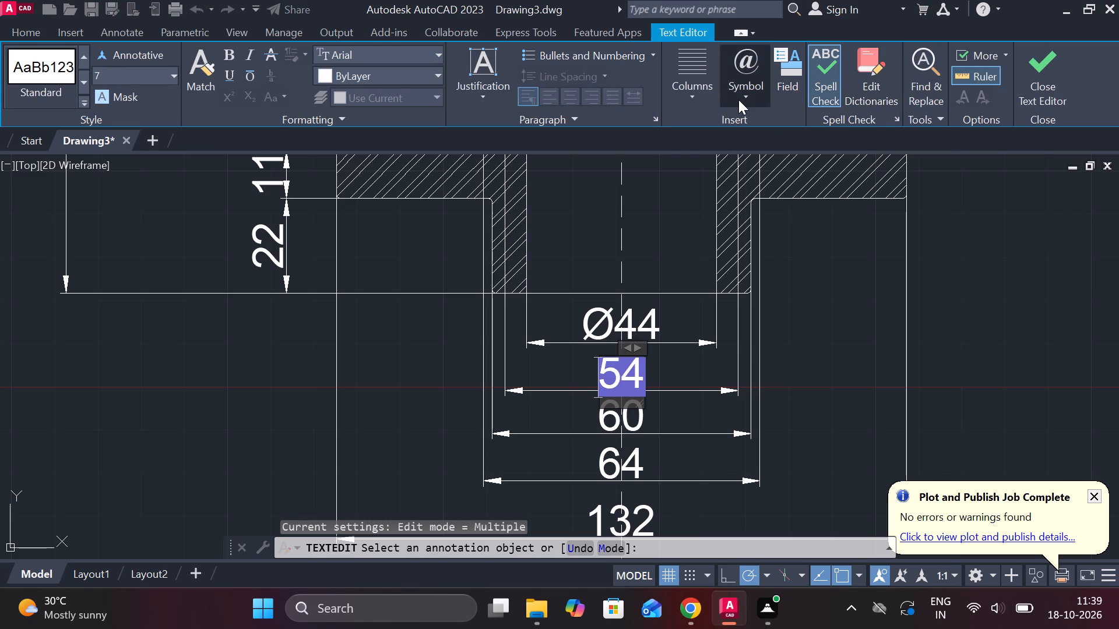
pyautogui.click(766, 158)
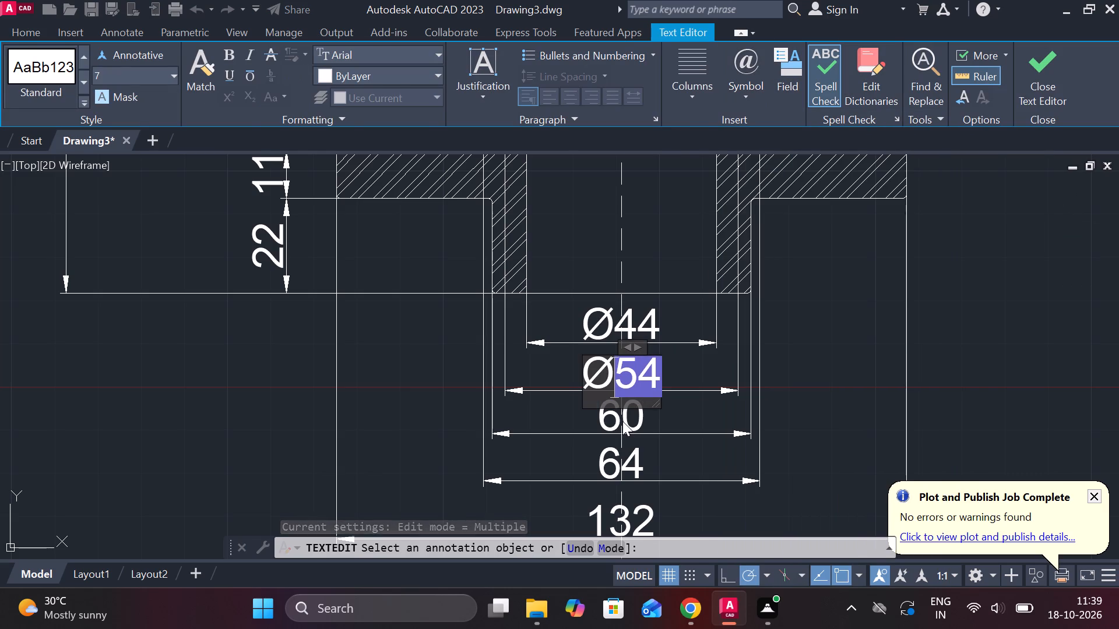
# Add a diameter symbol before the 60 and 64 dimensions beneath the base.
pyautogui.doubleClick(622, 421)
pyautogui.doubleClick(615, 420)
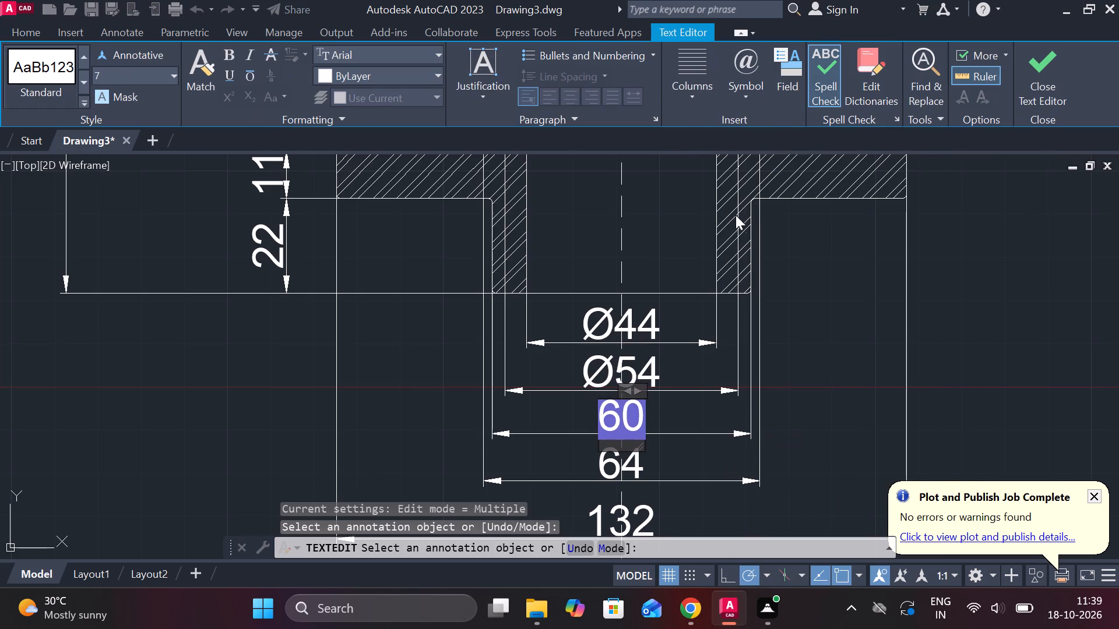
pyautogui.click(754, 91)
pyautogui.click(745, 164)
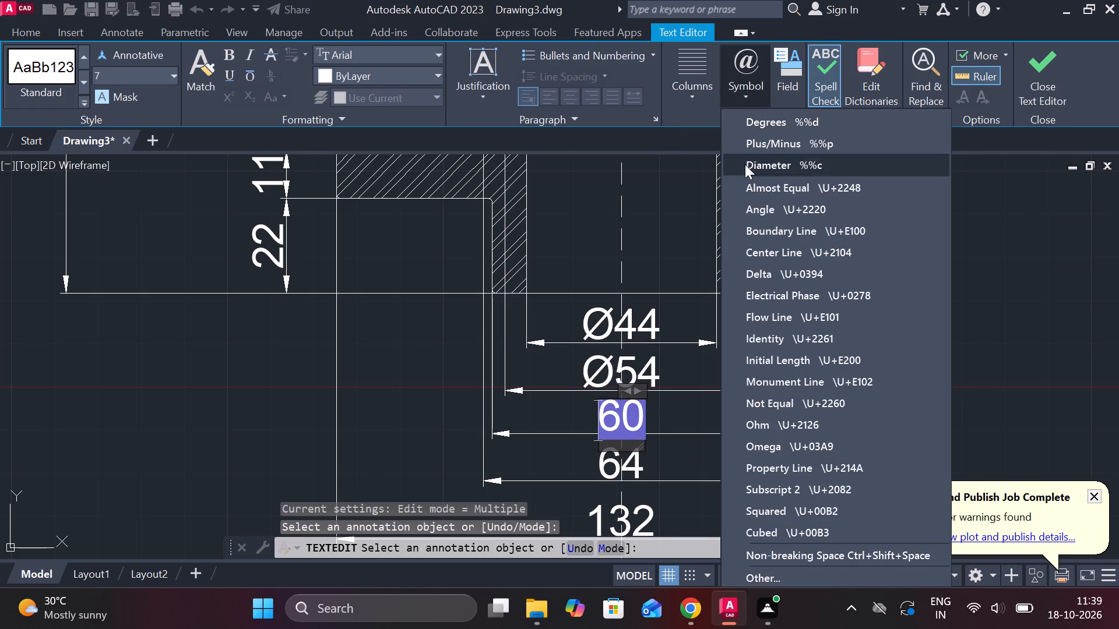
pyautogui.tripleClick(613, 467)
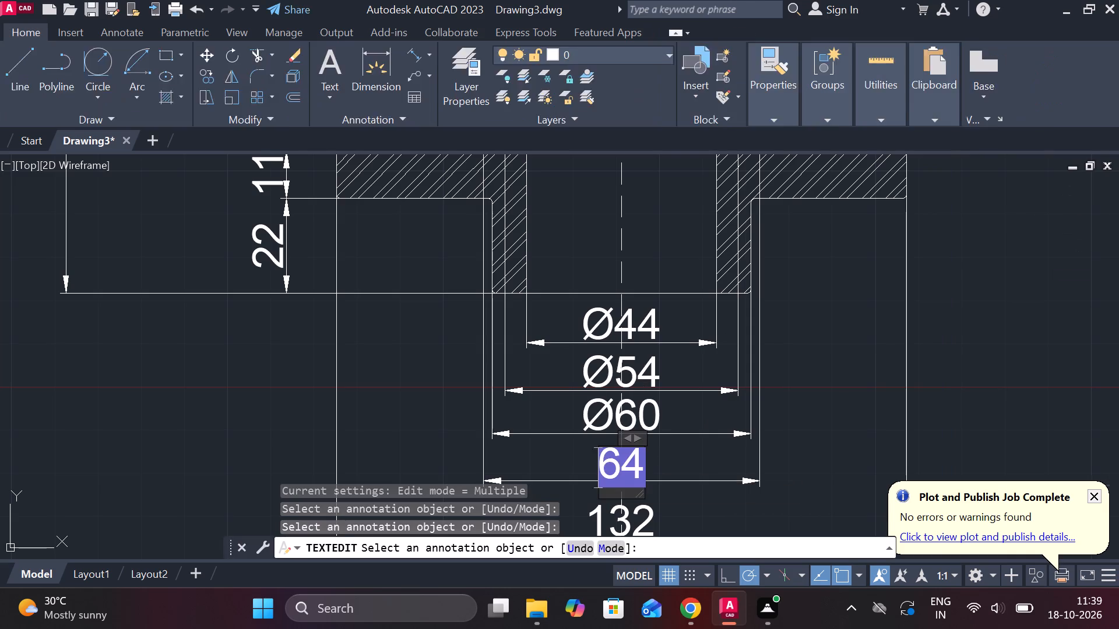
pyautogui.click(750, 104)
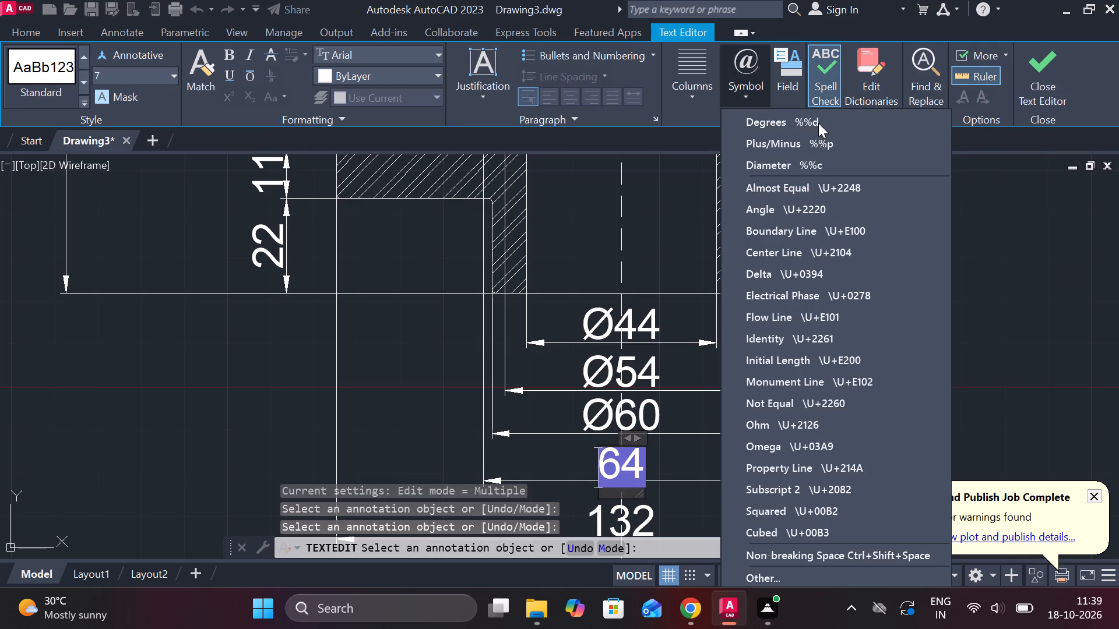
pyautogui.click(782, 162)
# Add a diameter symbol before the 132 dimension beneath the section view's base flange.
pyautogui.moveTo(666, 423); pyautogui.dragTo(680, 361, button='middle')
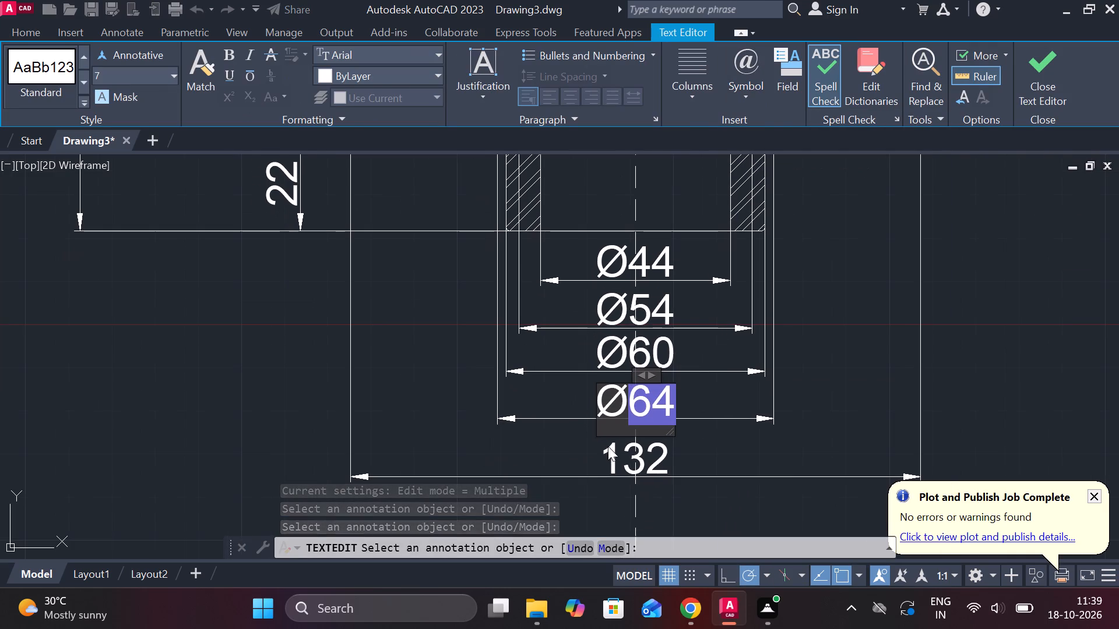
pyautogui.click(608, 449)
pyautogui.doubleClick(608, 449)
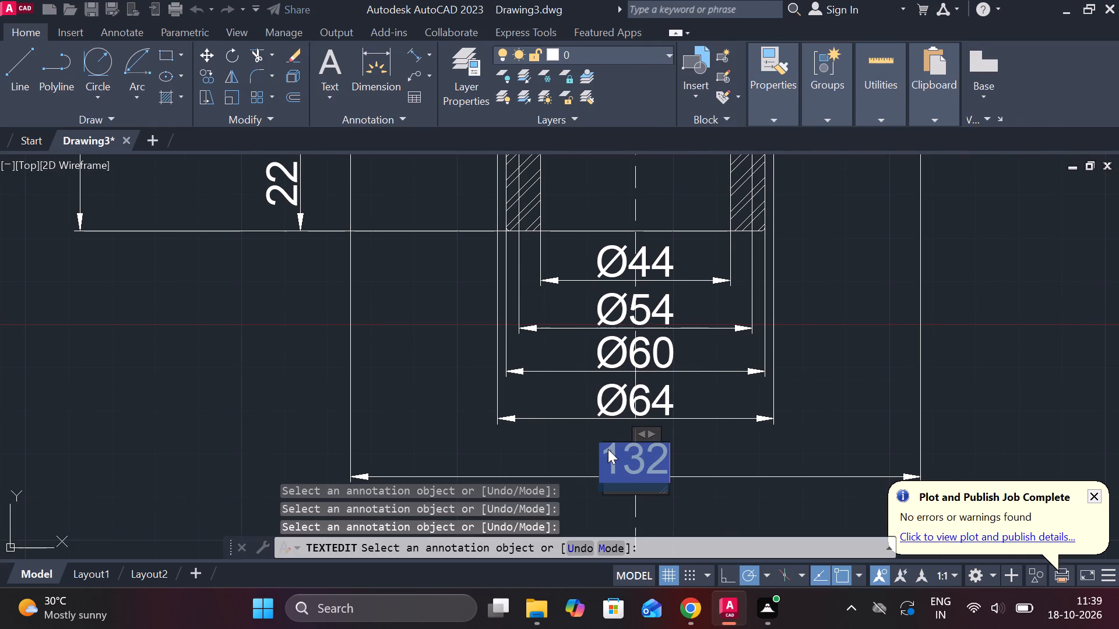
pyautogui.press('Left')
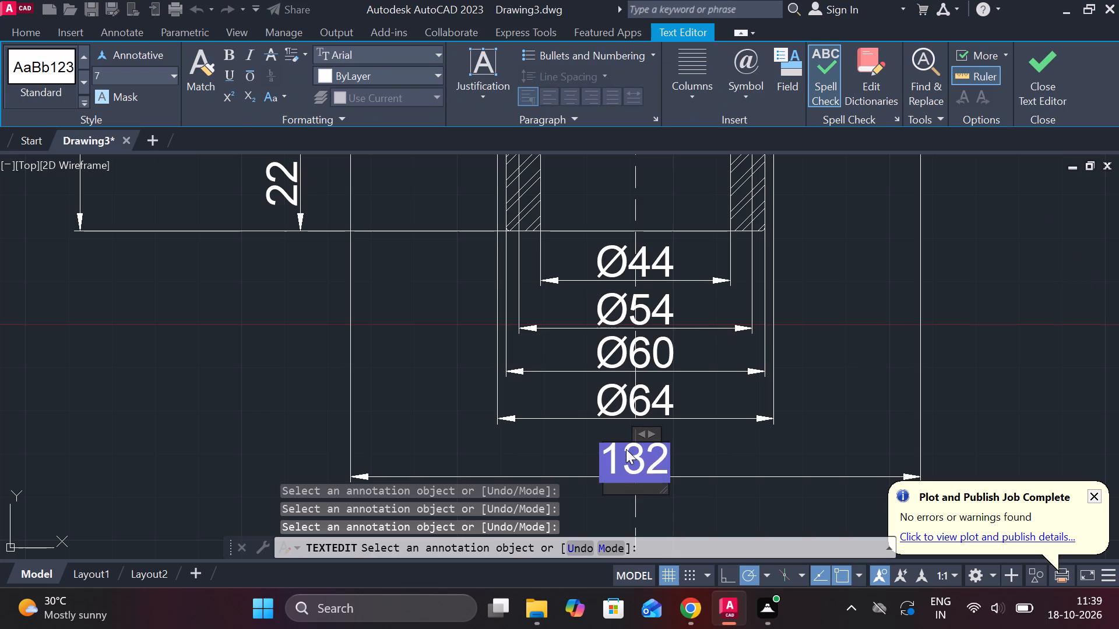
pyautogui.click(740, 101)
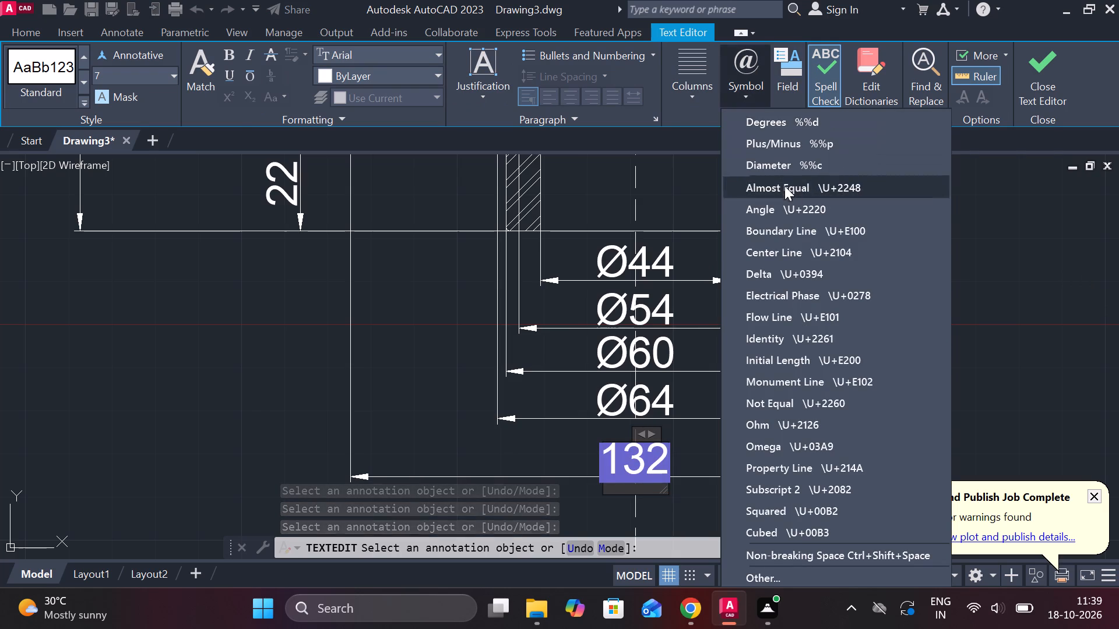
pyautogui.click(779, 169)
pyautogui.click(1034, 90)
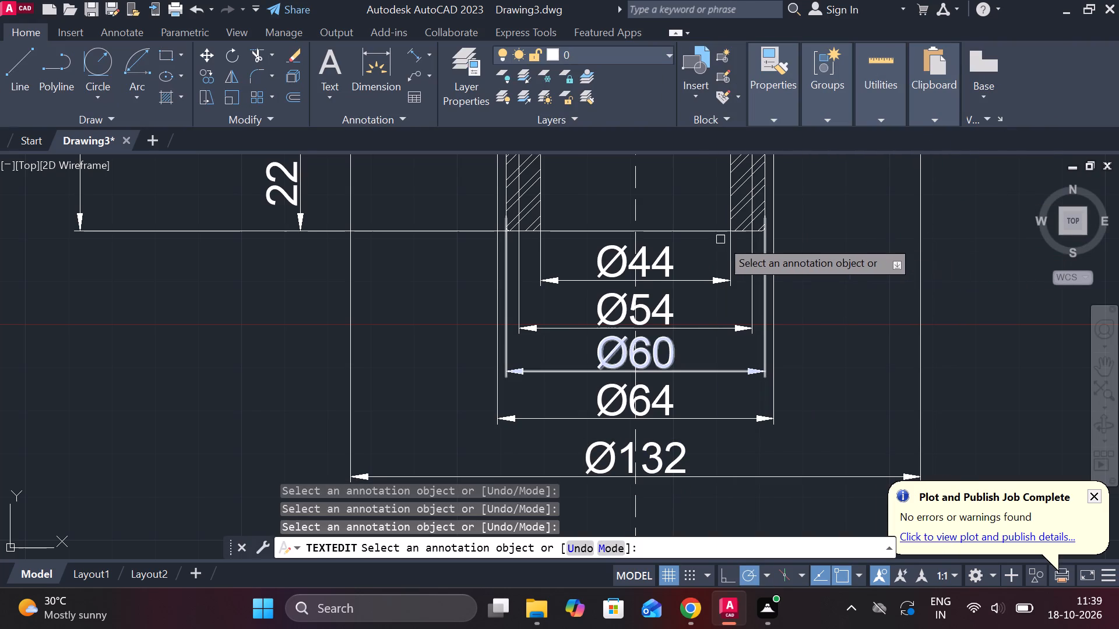
# Add a diameter symbol before the 94 dimension across the upper part of the tapered body.
pyautogui.moveTo(733, 246); pyautogui.dragTo(743, 381, button='middle')
pyautogui.moveTo(719, 275); pyautogui.dragTo(771, 553, button='middle')
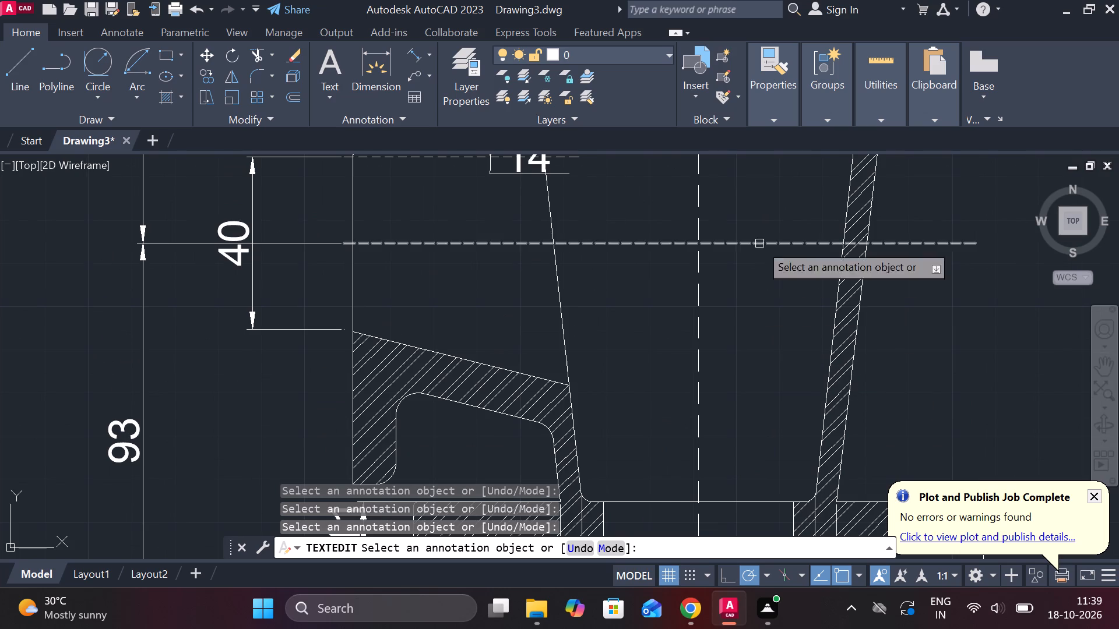
pyautogui.moveTo(776, 345); pyautogui.dragTo(762, 548, button='middle')
pyautogui.doubleClick(678, 238)
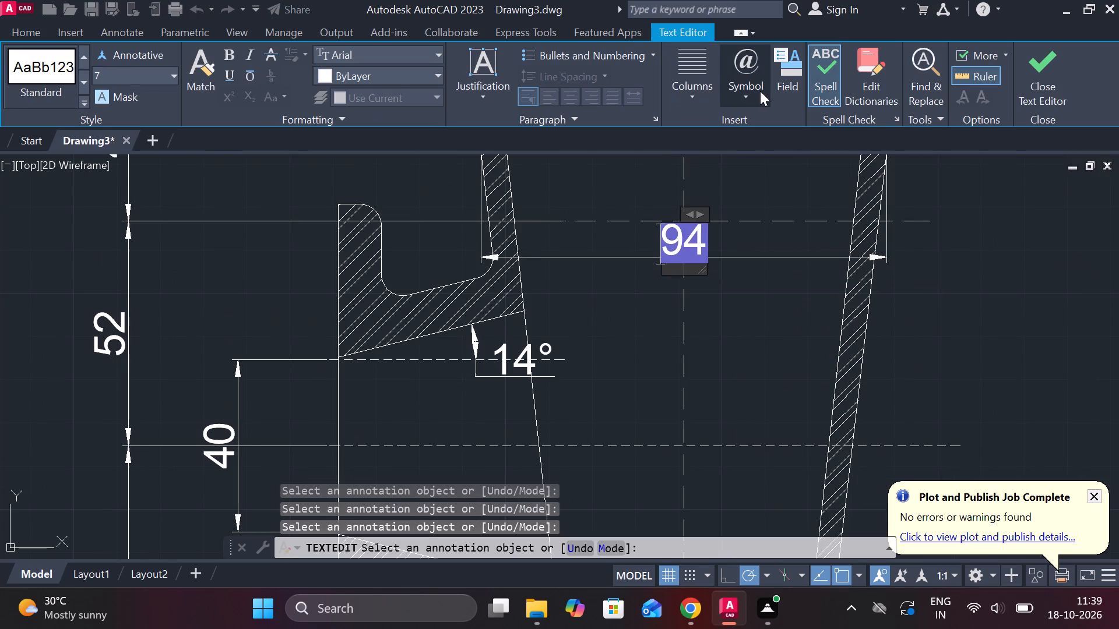
pyautogui.click(747, 92)
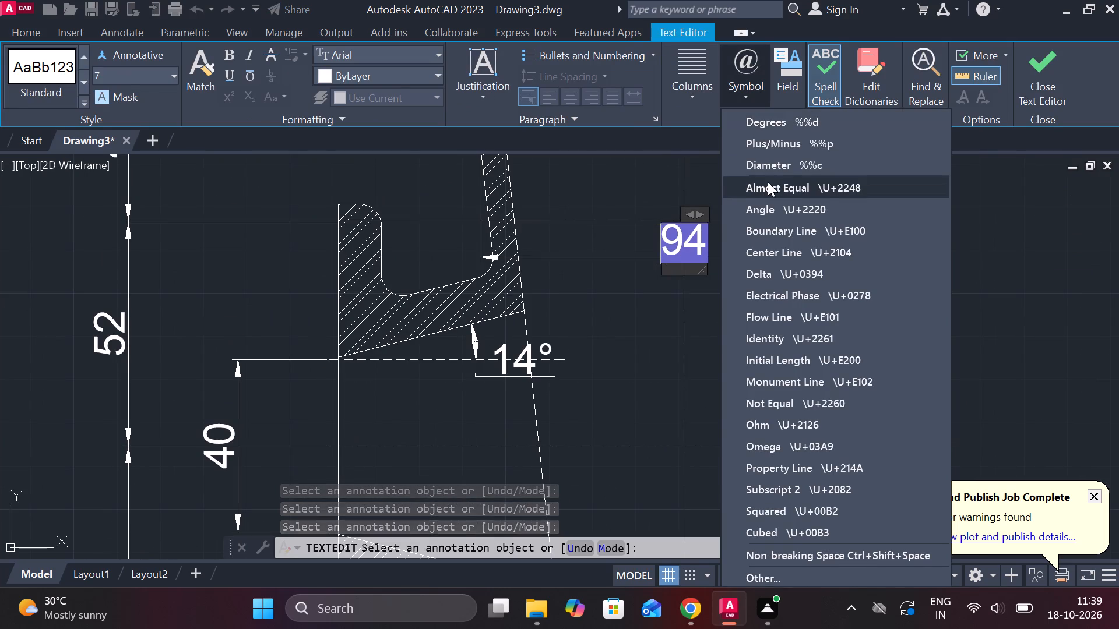
pyautogui.click(758, 173)
pyautogui.click(1026, 101)
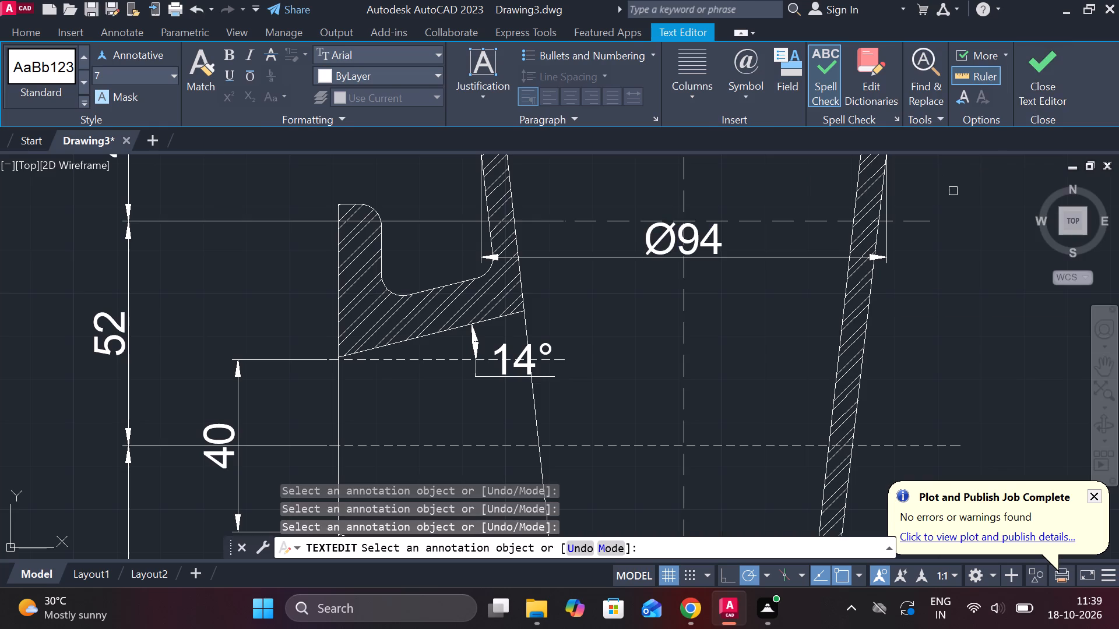
# Add a diameter symbol before the 82 dimension inside the top rim and end the text editing.
pyautogui.scroll(-2, 781, 266)
pyautogui.moveTo(776, 241); pyautogui.dragTo(763, 305, button='middle')
pyautogui.scroll(2, 730, 297)
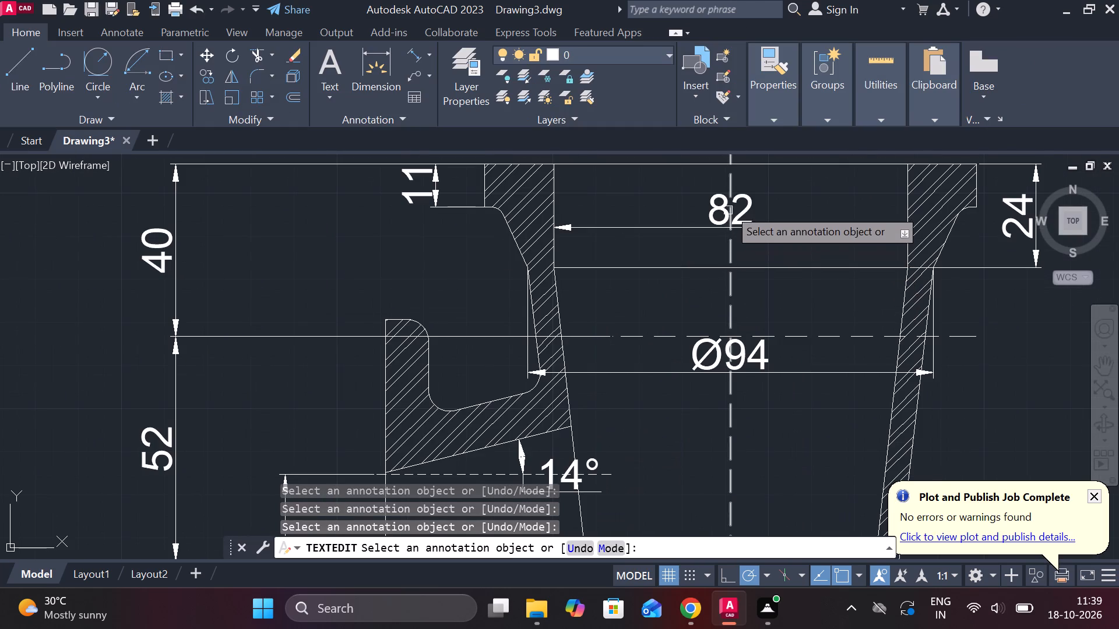
pyautogui.doubleClick(728, 204)
pyautogui.click(761, 97)
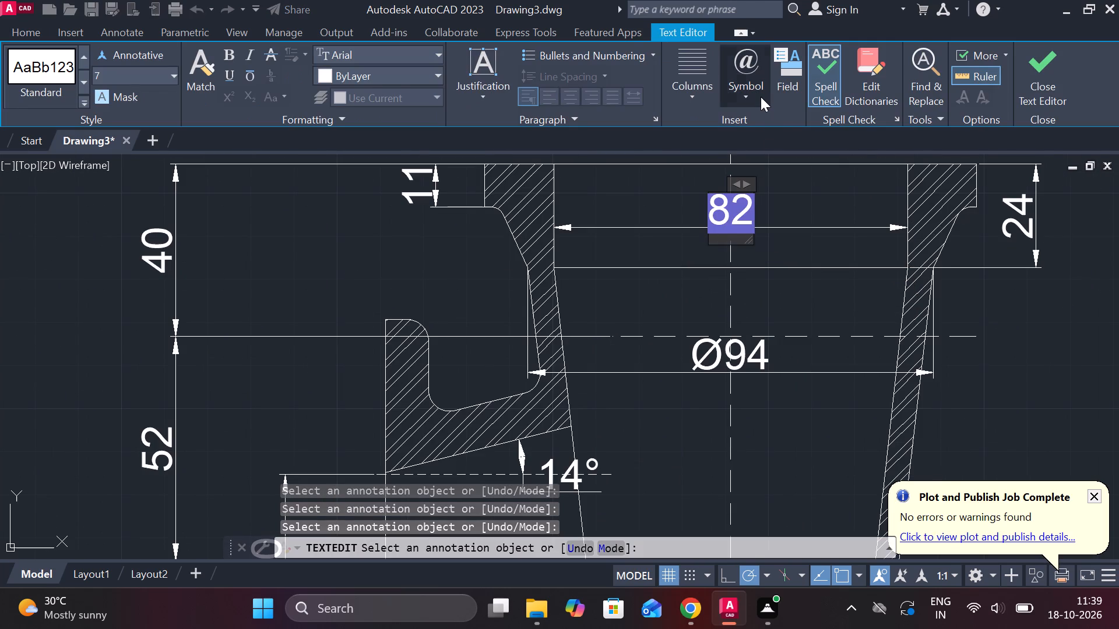
pyautogui.click(766, 171)
pyautogui.click(1029, 77)
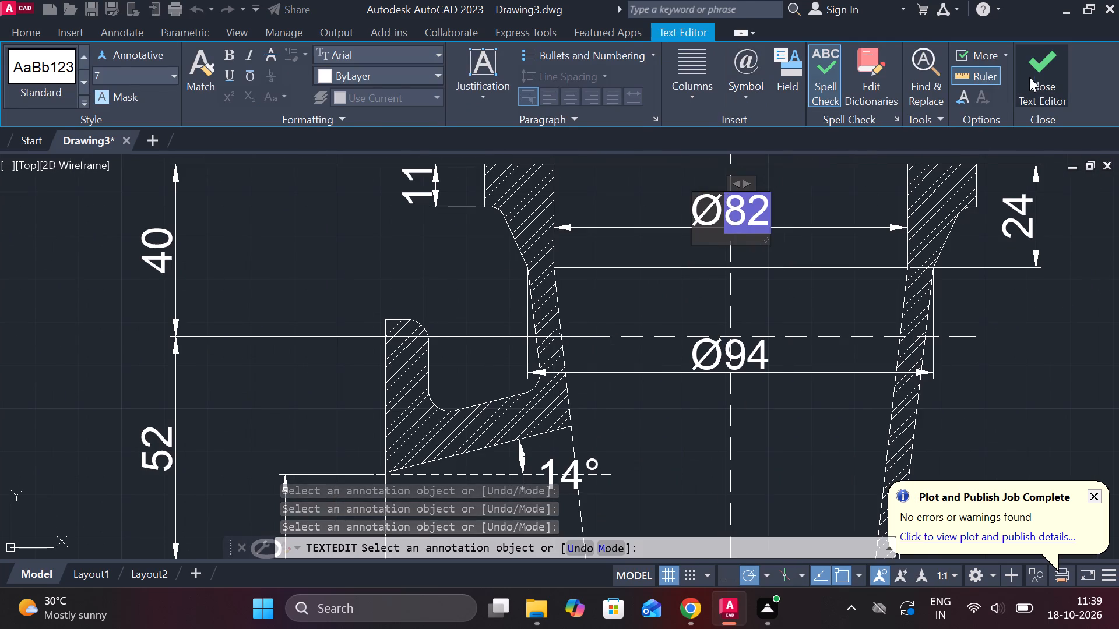
pyautogui.scroll(-1, 807, 249)
pyautogui.scroll(-2, 827, 320)
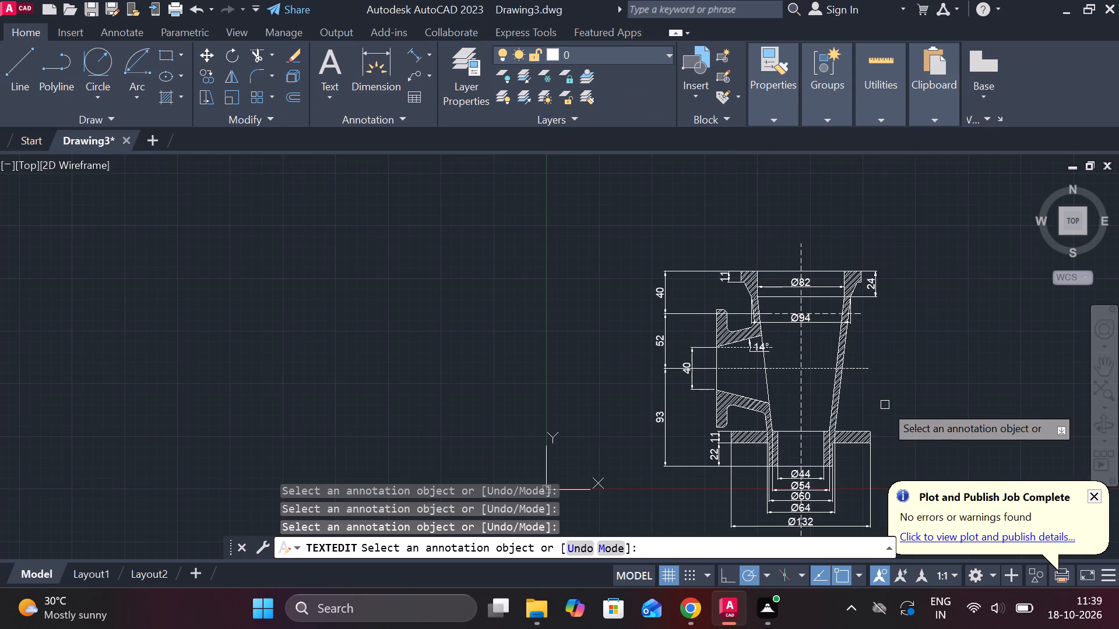
pyautogui.moveTo(885, 405); pyautogui.dragTo(863, 288, button='middle')
pyautogui.moveTo(819, 437); pyautogui.dragTo(796, 233, button='middle')
pyautogui.scroll(2, 715, 338)
pyautogui.press('Escape')
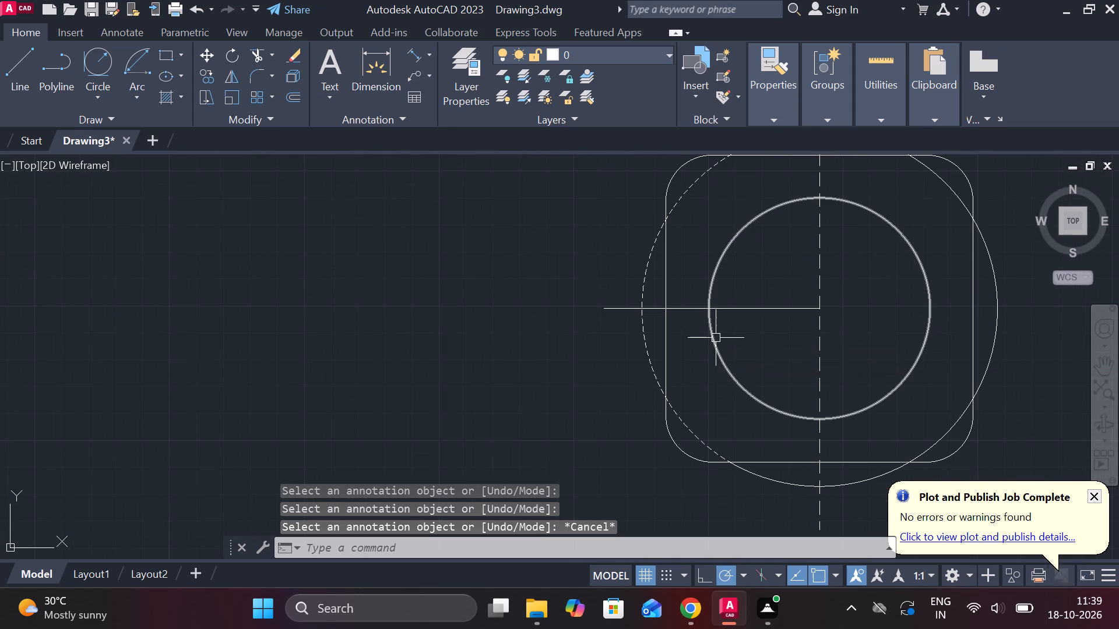
# Draw a closed 10 by 112 rectangle in the plan view, starting from the horizontal line's outer end and extending 56 above it.
pyautogui.press('l')
pyautogui.press('Return')
pyautogui.click(592, 308)
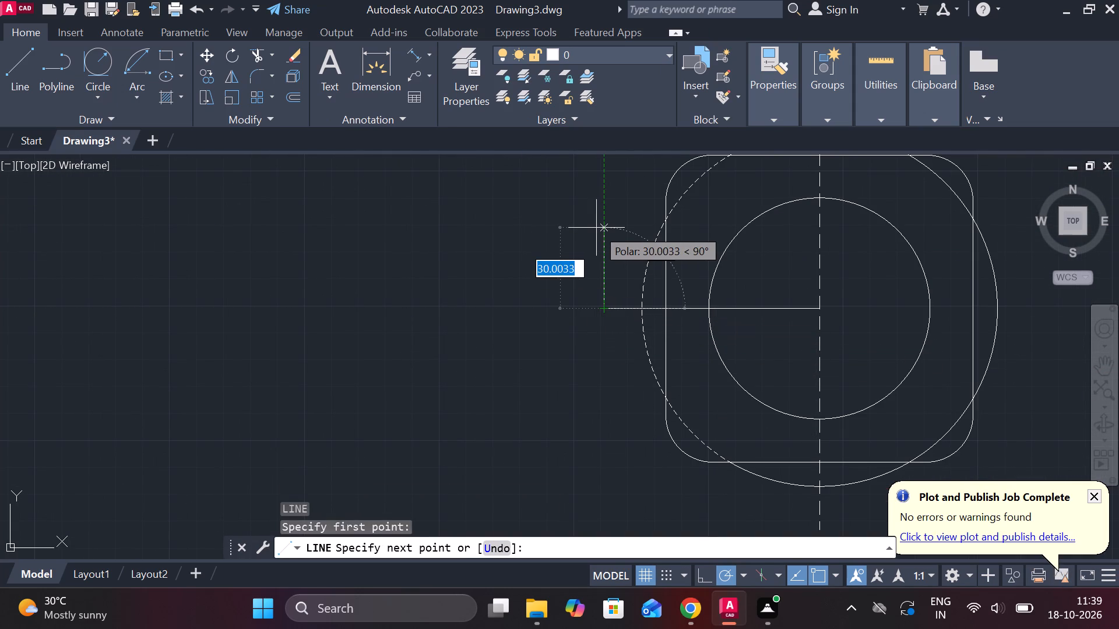
pyautogui.write('56')
pyautogui.press('Return')
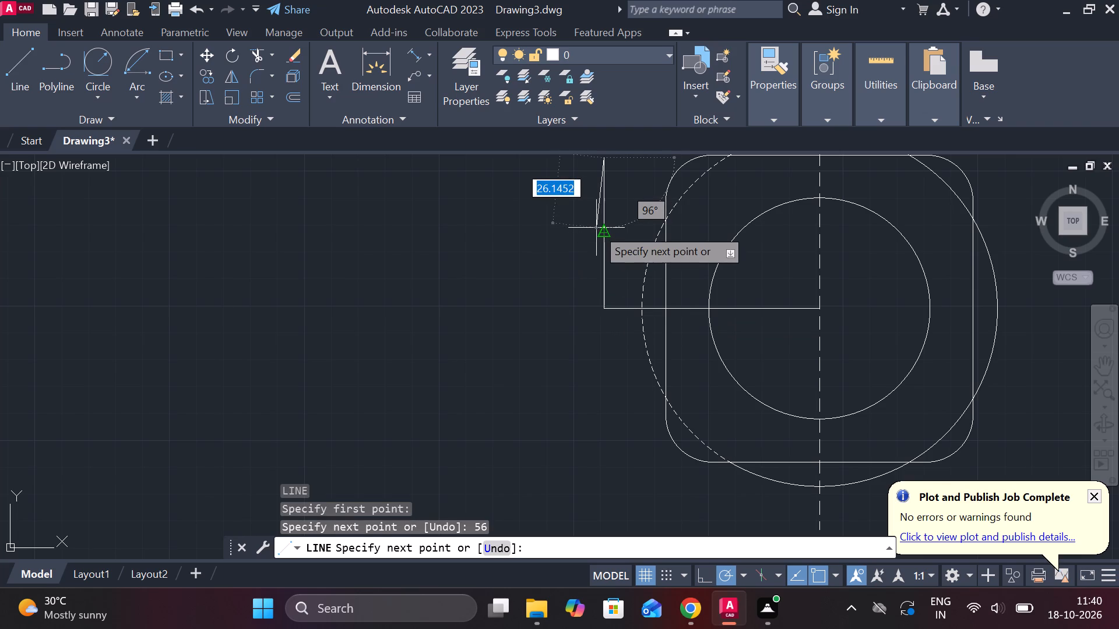
pyautogui.moveTo(627, 239); pyautogui.dragTo(587, 537, button='middle')
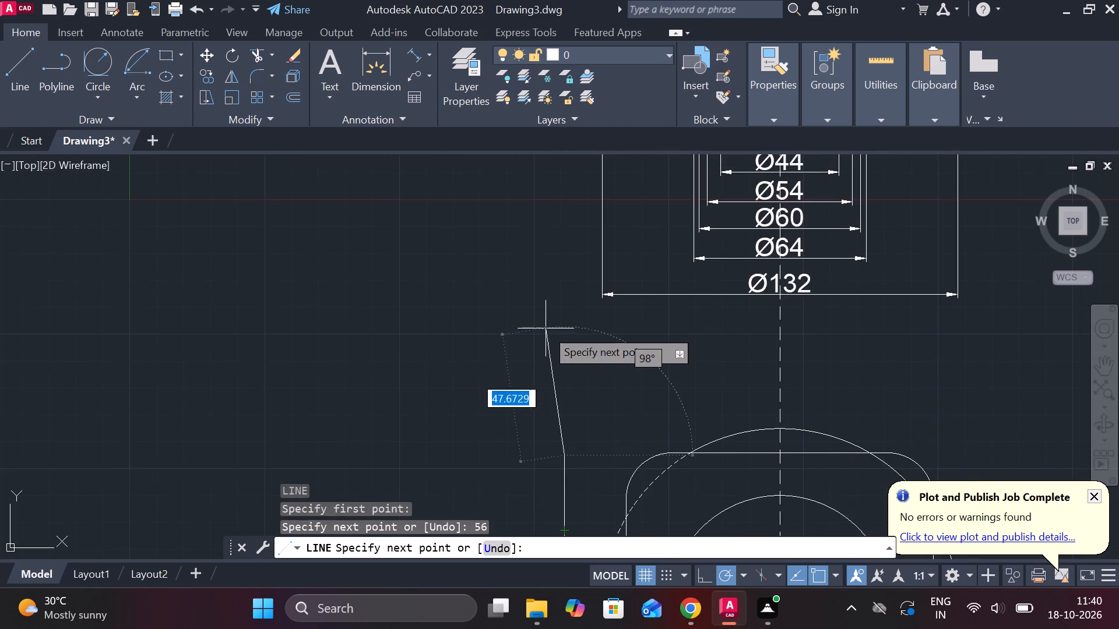
pyautogui.scroll(-2, 546, 328)
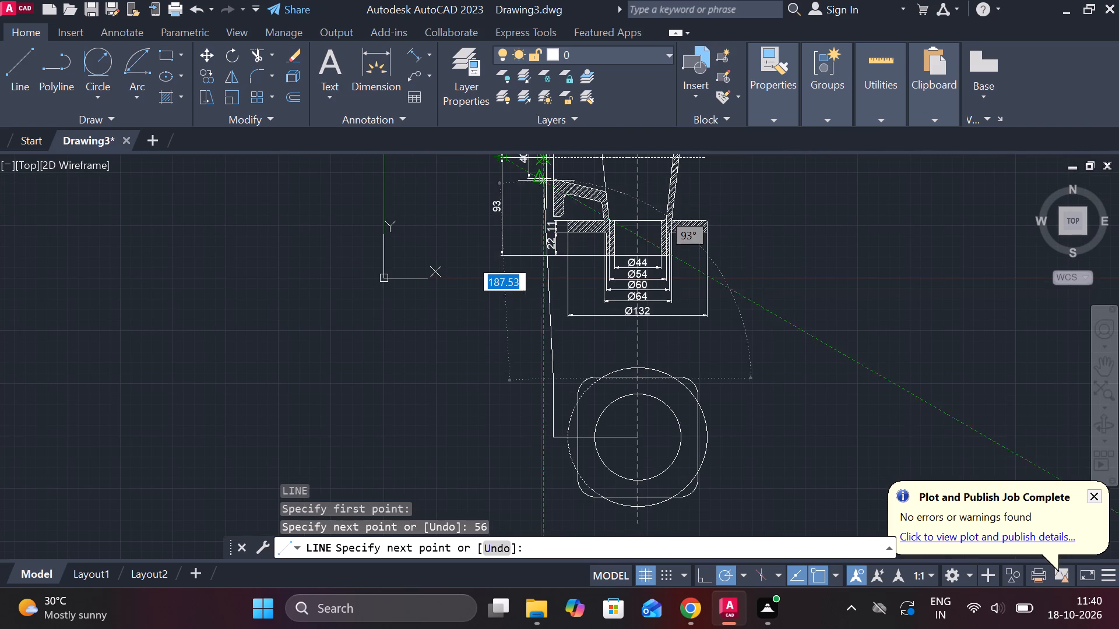
pyautogui.scroll(3, 540, 404)
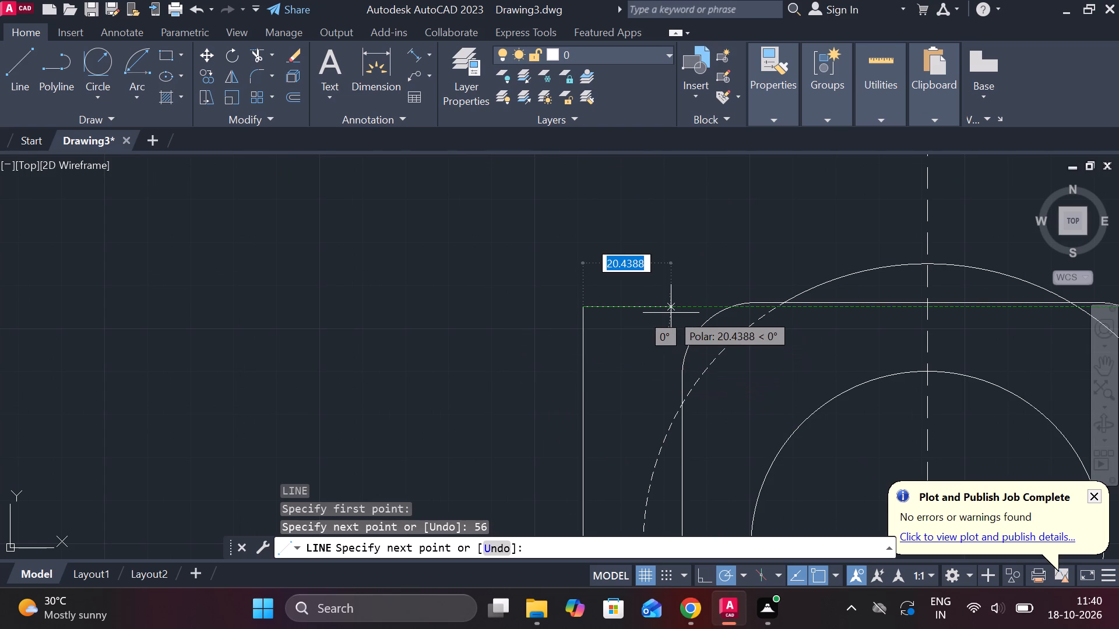
pyautogui.write('10')
pyautogui.press('Return')
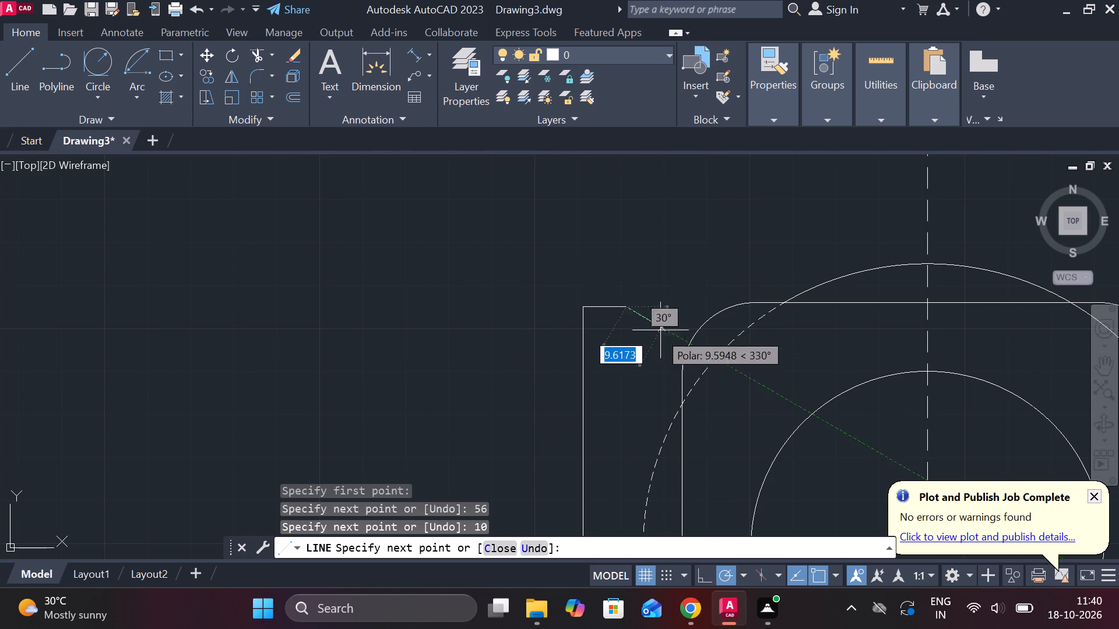
pyautogui.moveTo(629, 363); pyautogui.dragTo(624, 280, button='middle')
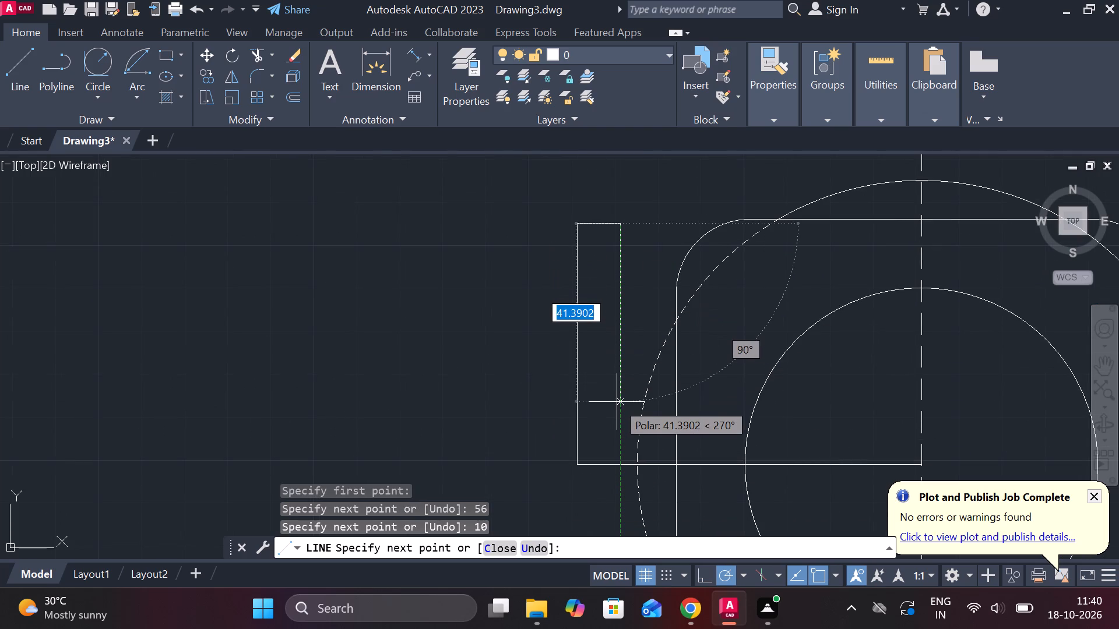
pyautogui.write('112')
pyautogui.press('space')
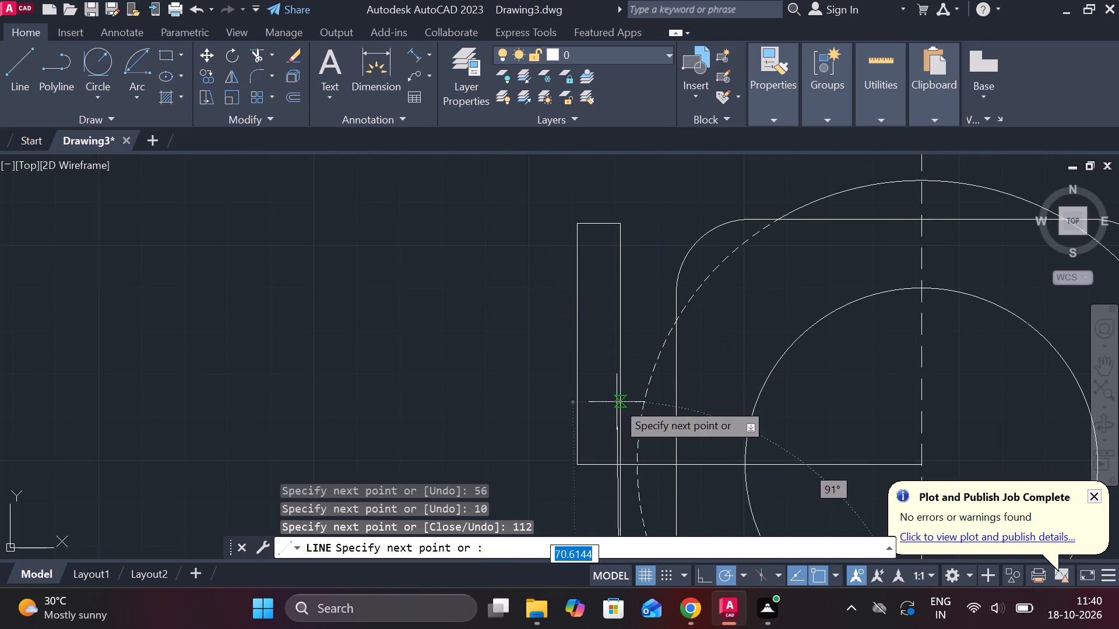
pyautogui.moveTo(617, 402); pyautogui.dragTo(643, 159, button='middle')
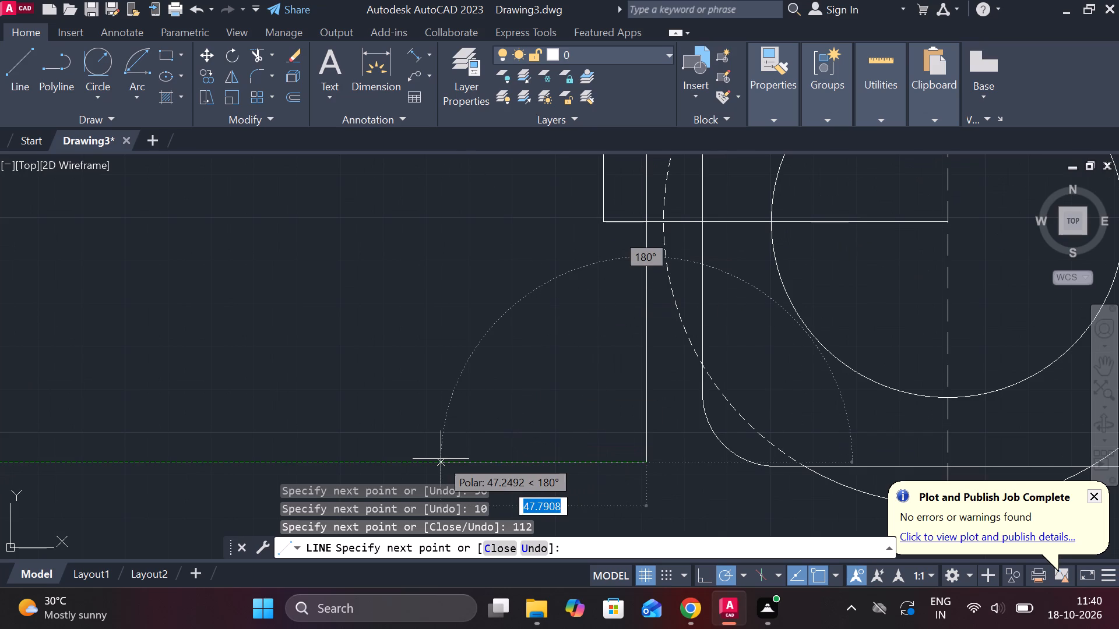
pyautogui.write('10')
pyautogui.press('Return')
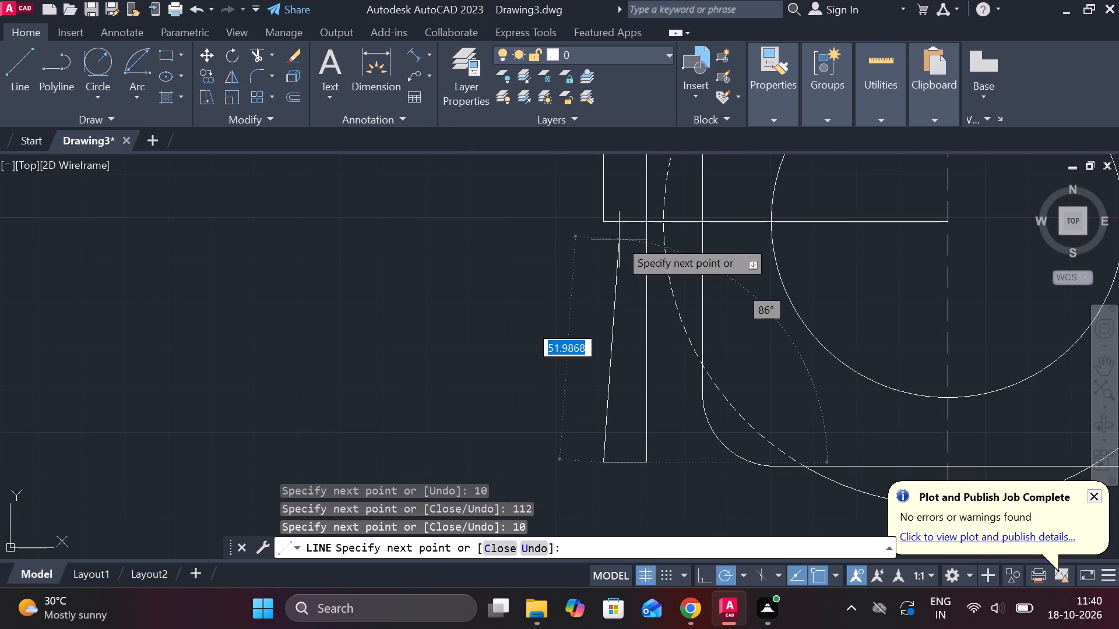
pyautogui.write('C')
pyautogui.press('space')
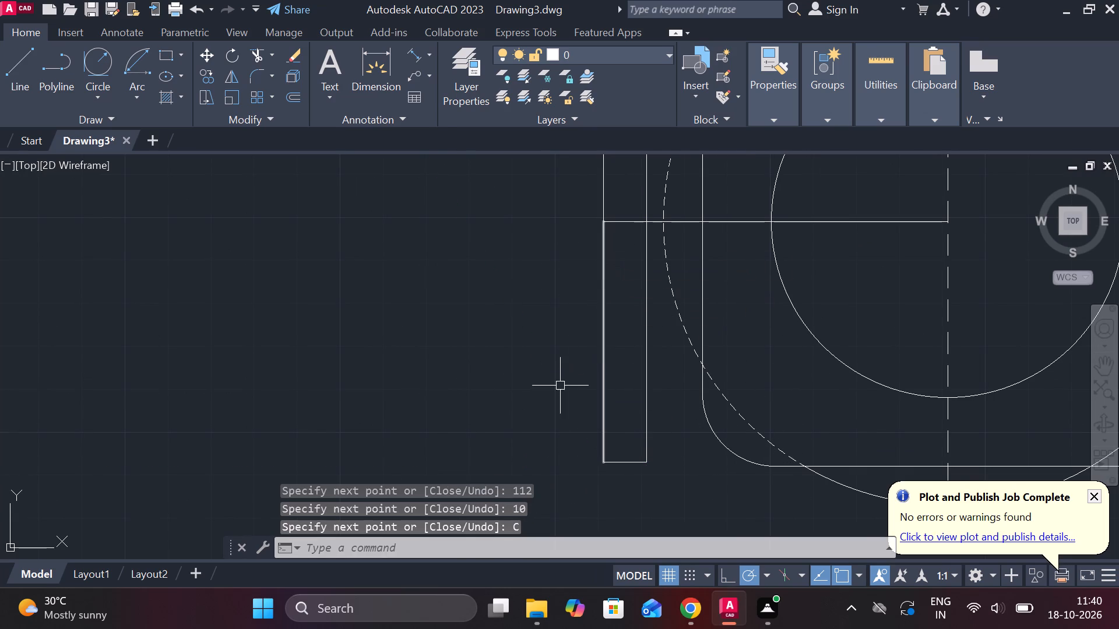
# Examine the plan view around the side flange rectangle, the horizontal line and the circles.
pyautogui.scroll(-1, 558, 387)
pyautogui.moveTo(566, 351); pyautogui.dragTo(416, 379, button='middle')
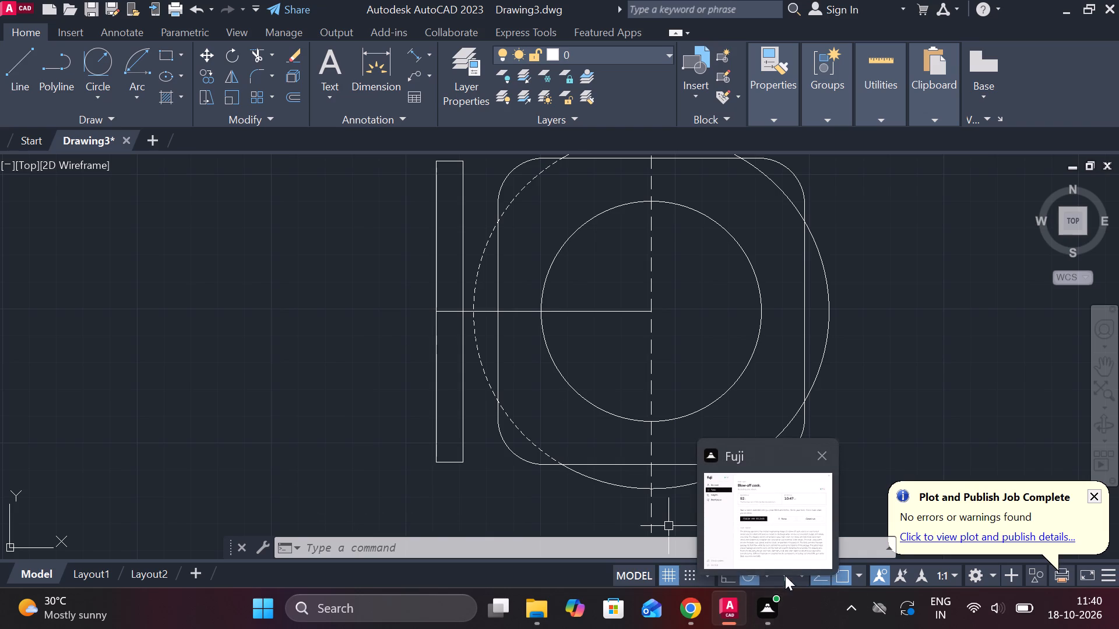
pyautogui.scroll(-2, 789, 319)
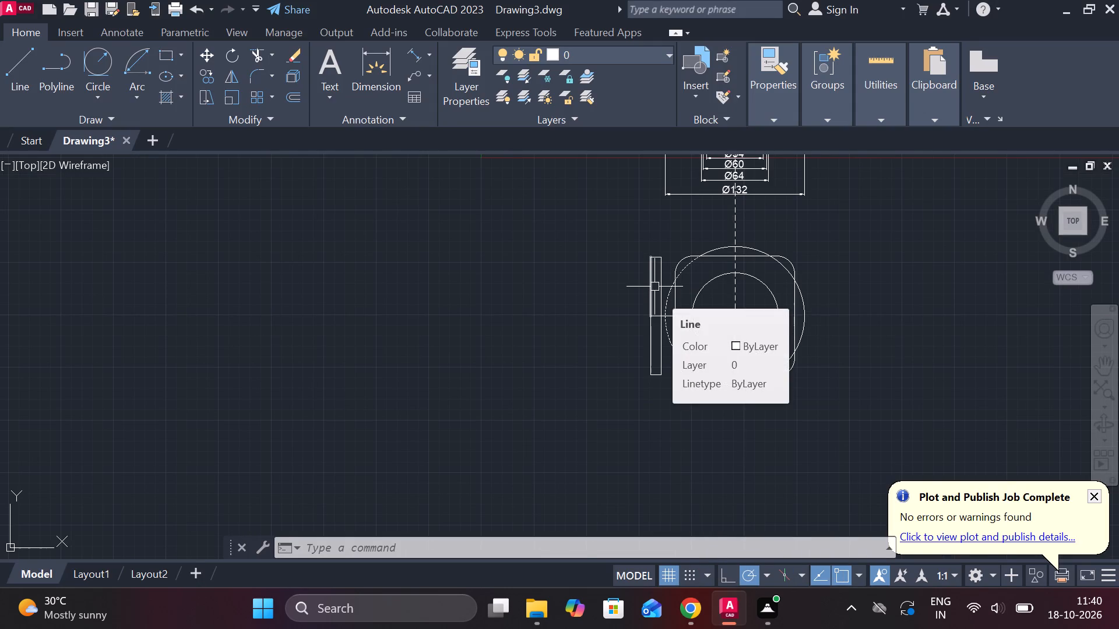
pyautogui.scroll(1, 651, 304)
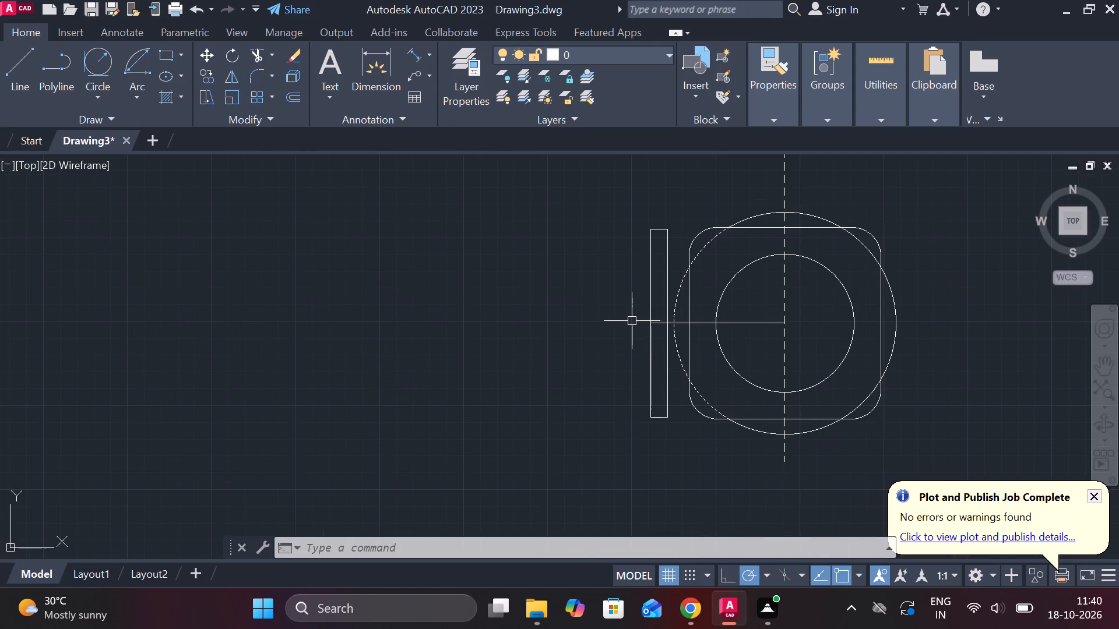
pyautogui.scroll(3, 630, 326)
pyautogui.moveTo(624, 326); pyautogui.dragTo(568, 325, button='middle')
pyautogui.scroll(-2, 556, 320)
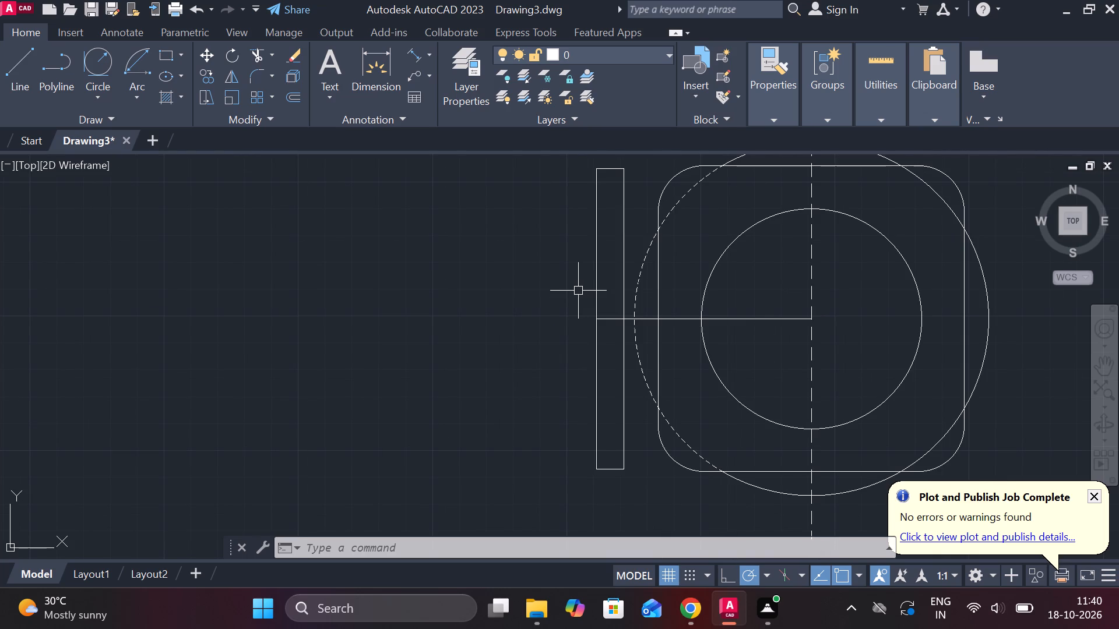
pyautogui.moveTo(699, 316); pyautogui.dragTo(689, 316, button='middle')
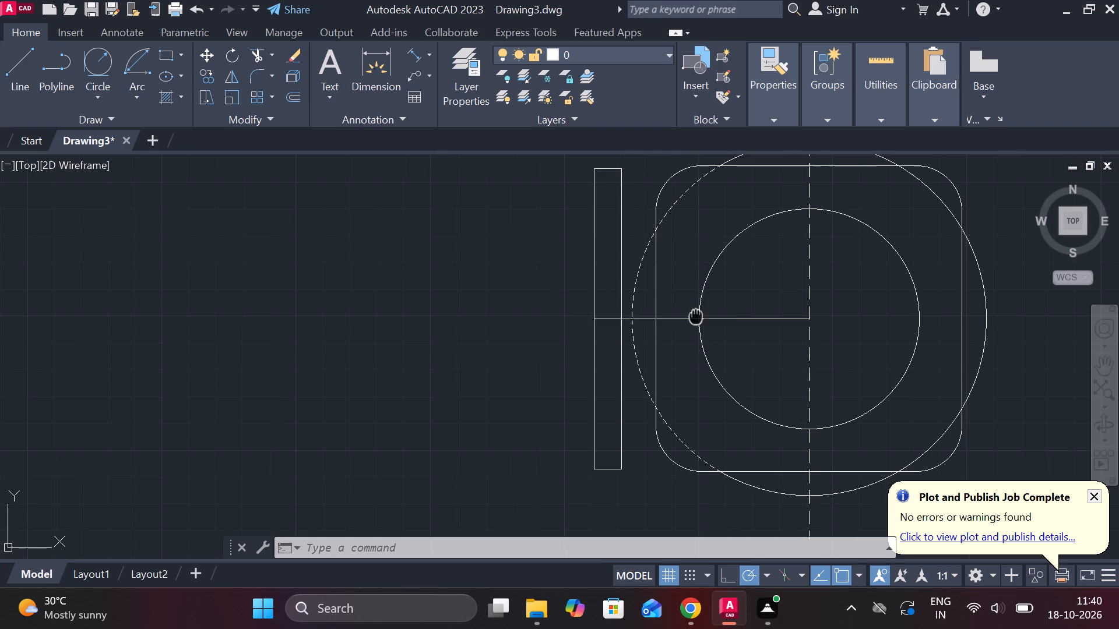
pyautogui.moveTo(689, 316); pyautogui.dragTo(664, 317, button='middle')
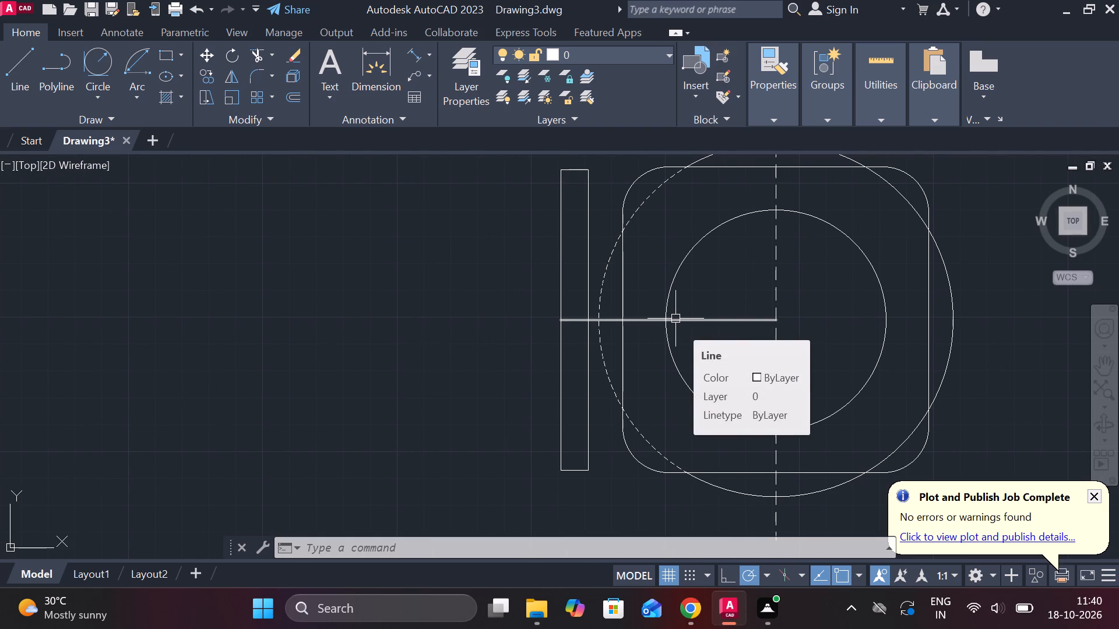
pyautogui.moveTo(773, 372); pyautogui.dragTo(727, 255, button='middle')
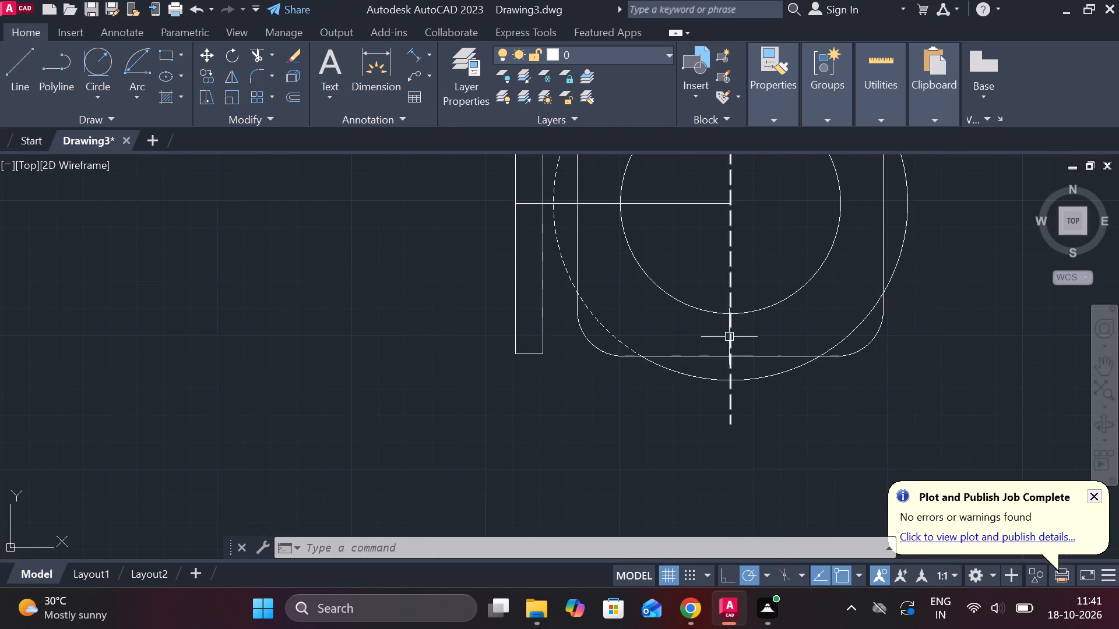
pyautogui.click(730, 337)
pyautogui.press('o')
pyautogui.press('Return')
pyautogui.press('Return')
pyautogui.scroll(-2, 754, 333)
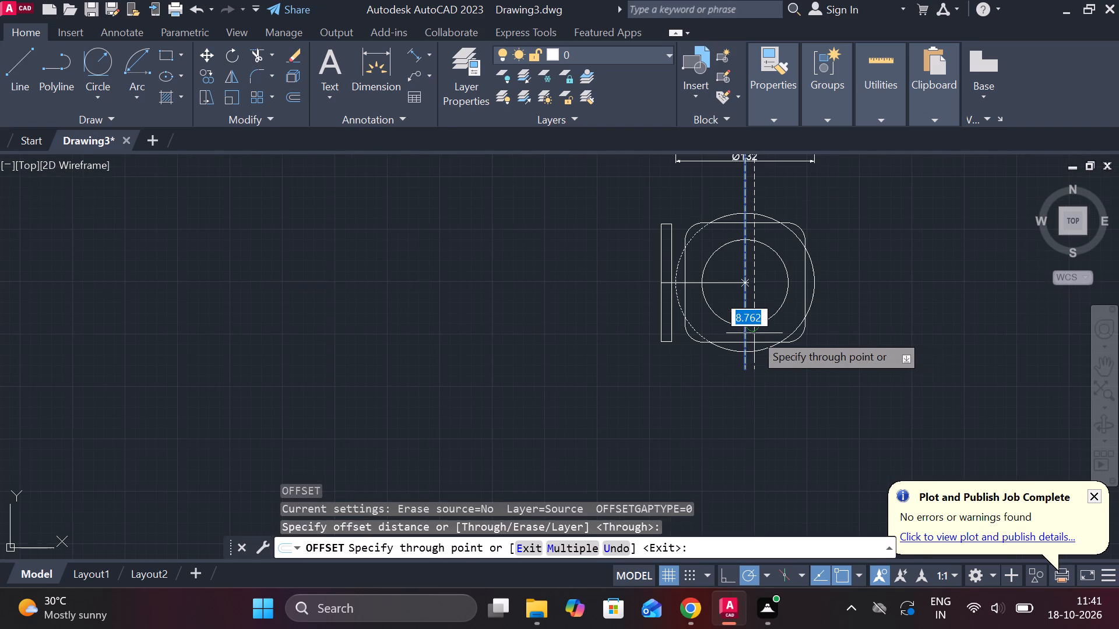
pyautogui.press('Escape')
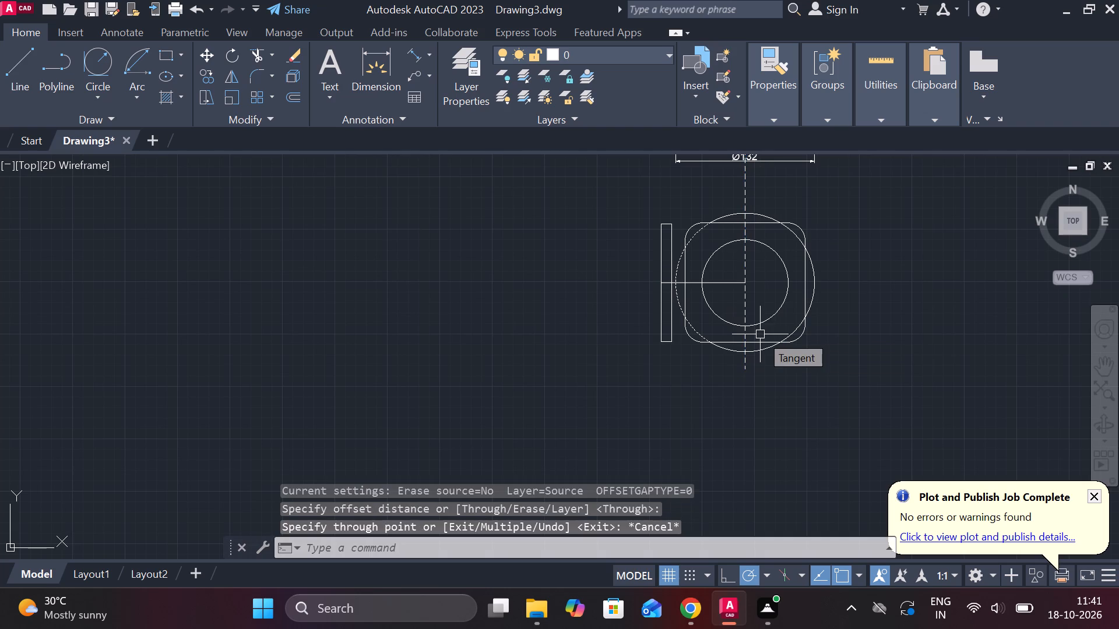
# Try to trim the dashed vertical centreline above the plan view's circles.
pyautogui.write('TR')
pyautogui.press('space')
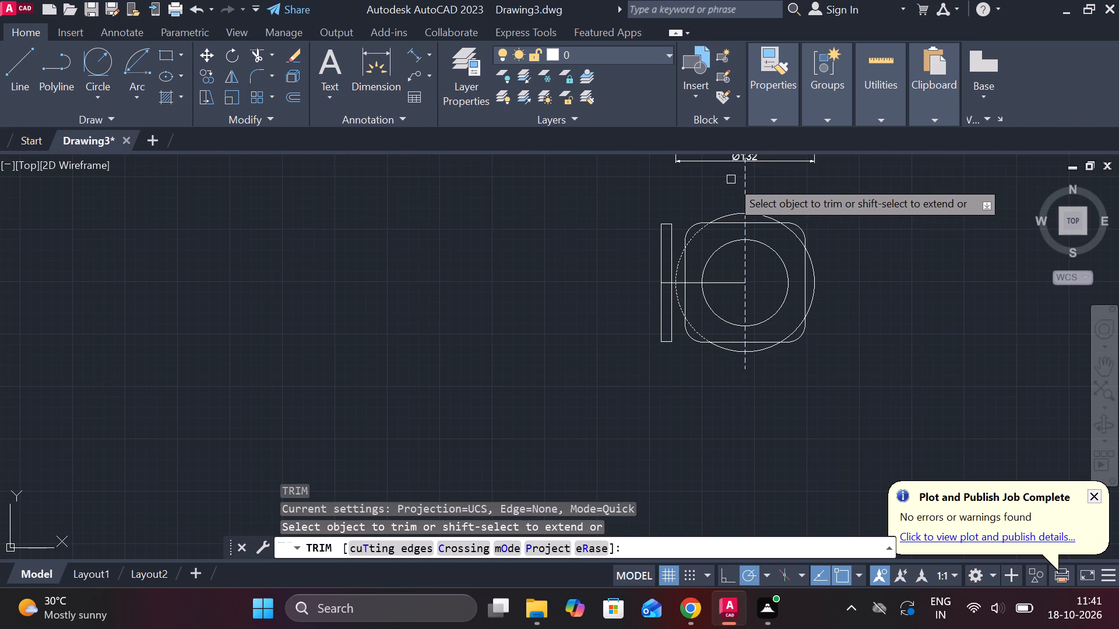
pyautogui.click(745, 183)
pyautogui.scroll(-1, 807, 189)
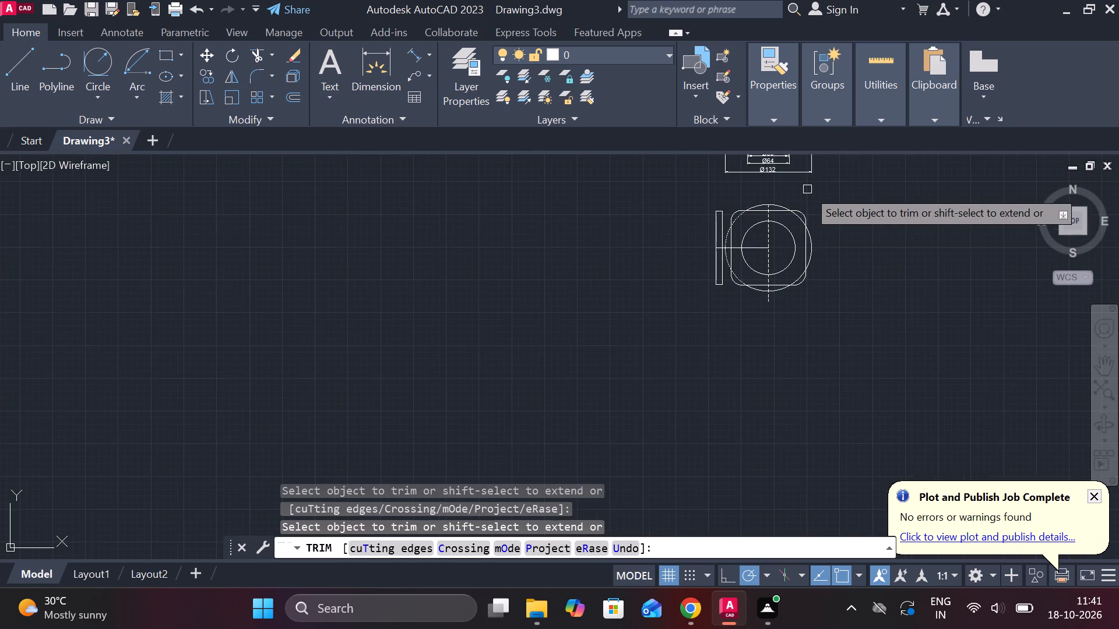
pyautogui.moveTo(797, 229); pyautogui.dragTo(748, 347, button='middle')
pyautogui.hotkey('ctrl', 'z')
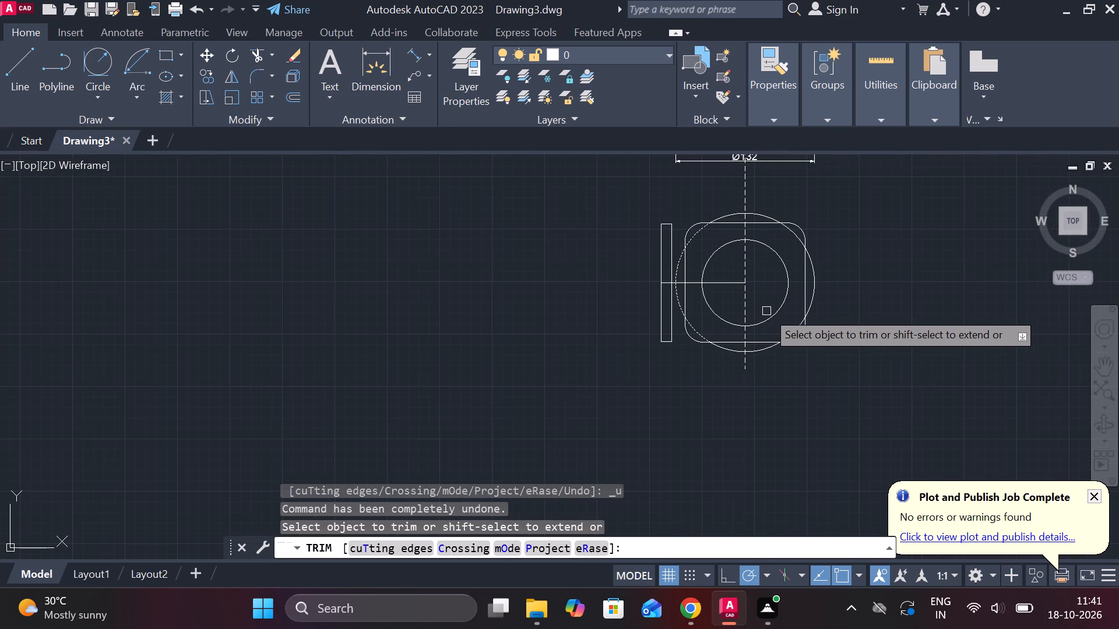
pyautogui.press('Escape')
# Draw a 40 line horizontally outward from the dashed centreline's lower end, continuing vertically upward about 46 into the plan view.
pyautogui.scroll(1, 773, 298)
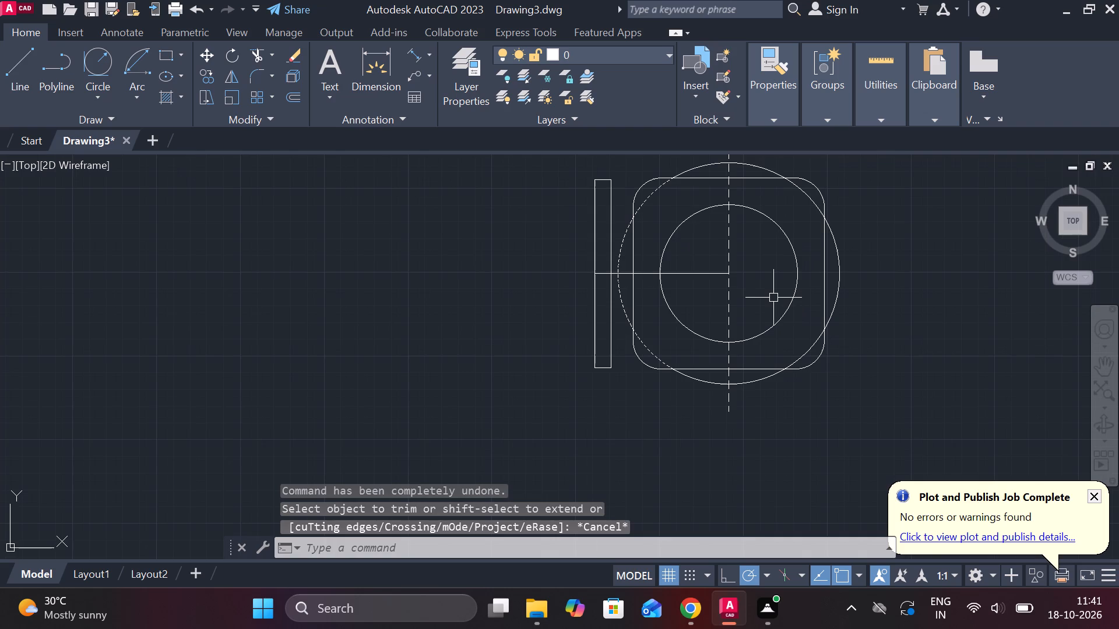
pyautogui.press('l')
pyautogui.press('Return')
pyautogui.scroll(2, 756, 352)
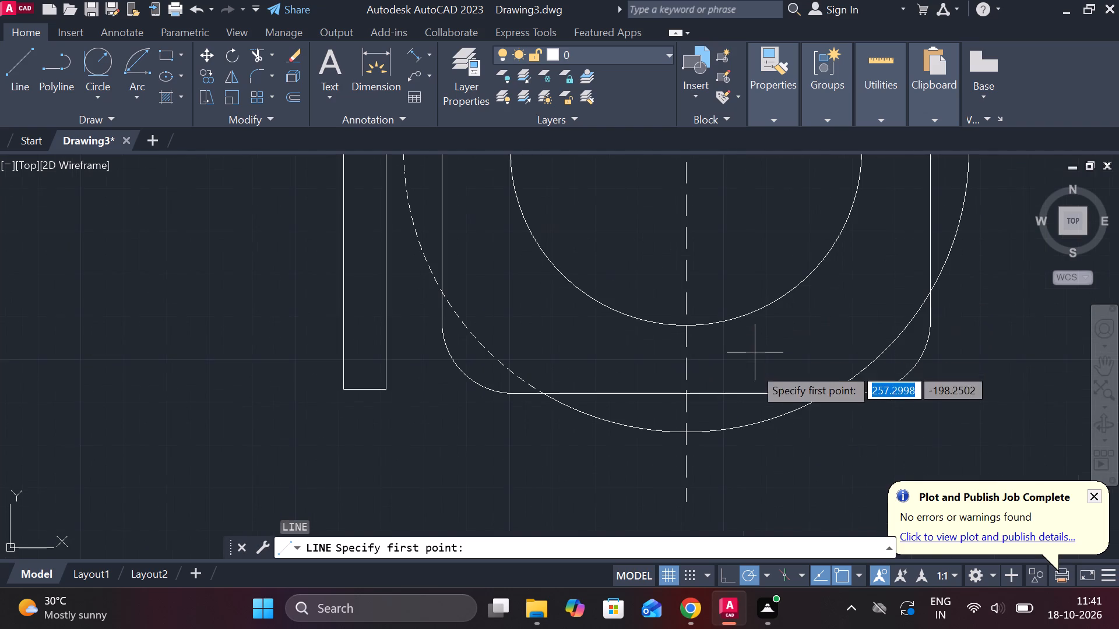
pyautogui.doubleClick(686, 493)
pyautogui.moveTo(761, 492); pyautogui.dragTo(727, 475, button='middle')
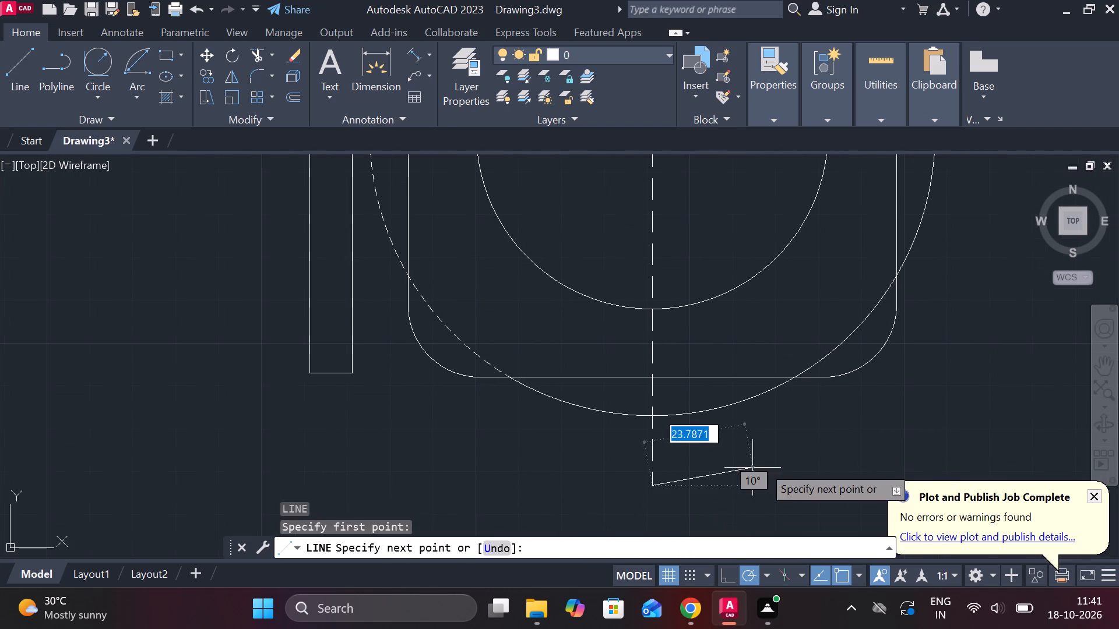
pyautogui.write('40')
pyautogui.press('Return')
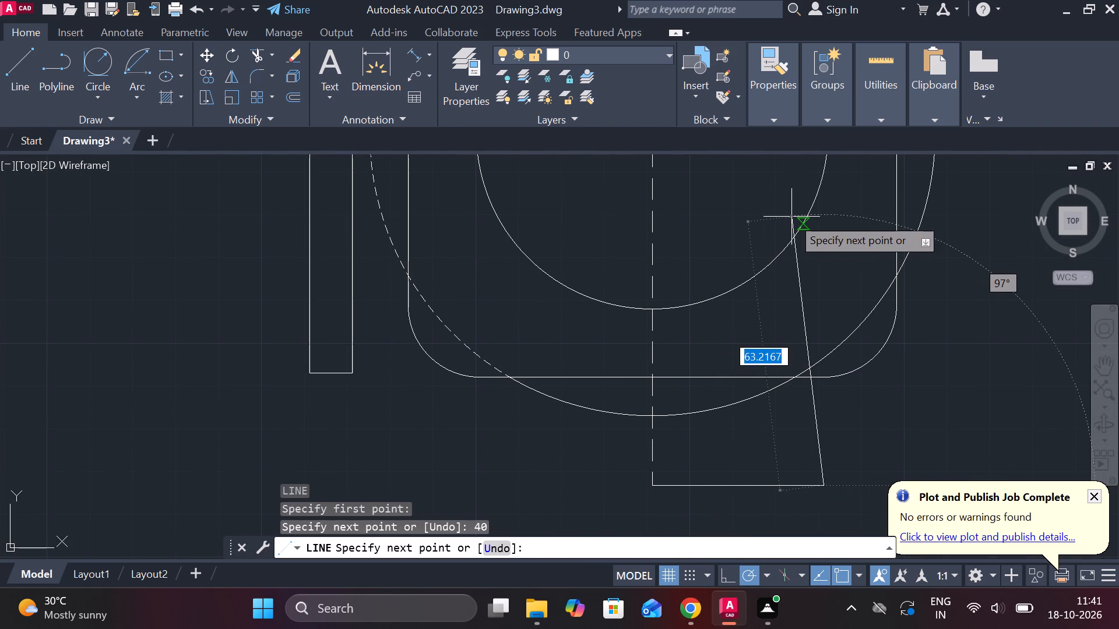
pyautogui.click(818, 290)
pyautogui.press('Escape')
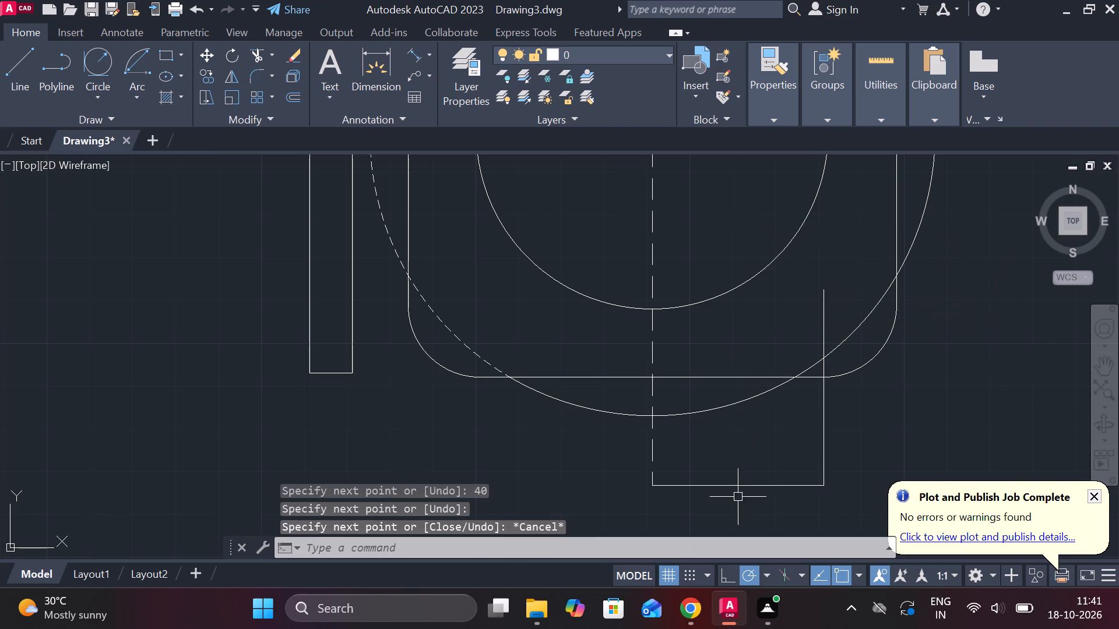
# Offset the new vertical line by 80 to the opposite side of the dashed centreline.
pyautogui.click(823, 407)
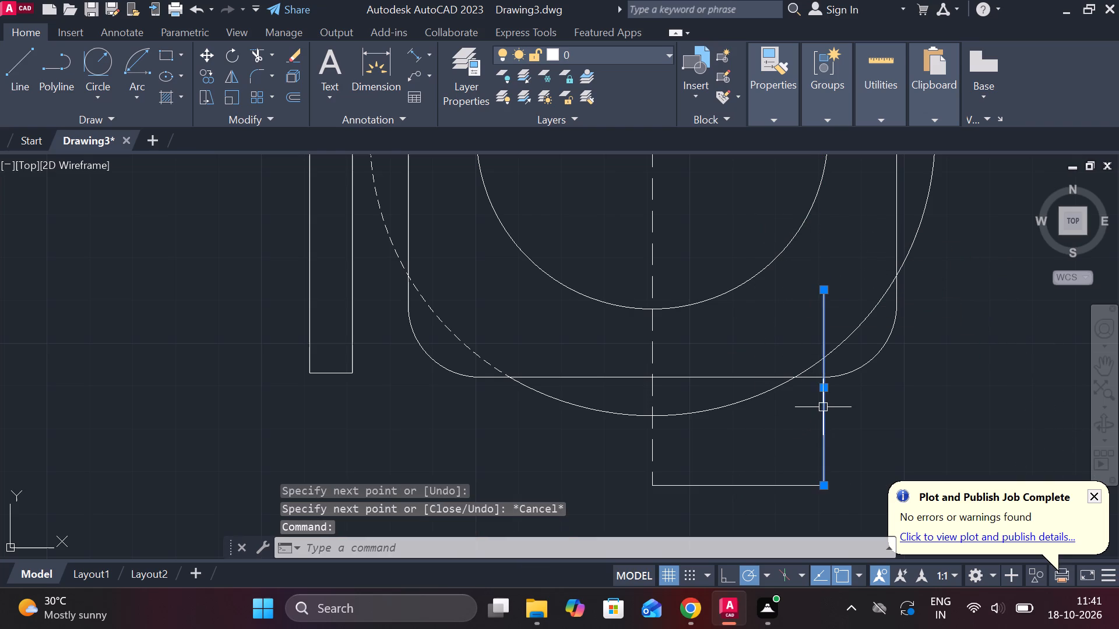
pyautogui.press('o')
pyautogui.press('Return')
pyautogui.press('Return')
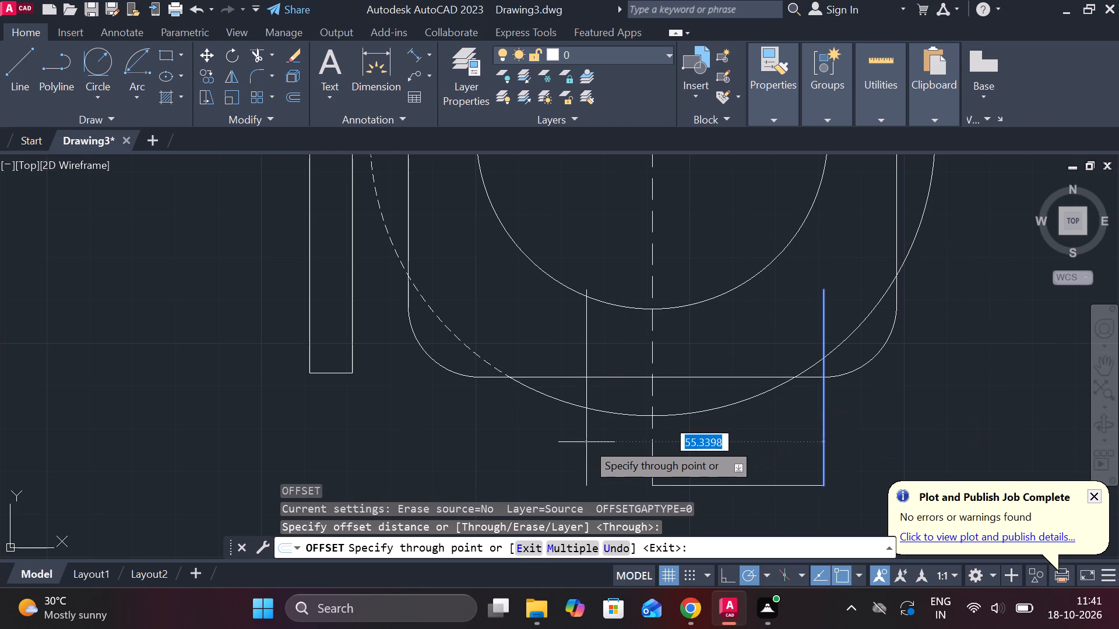
pyautogui.write('80')
pyautogui.press('Return')
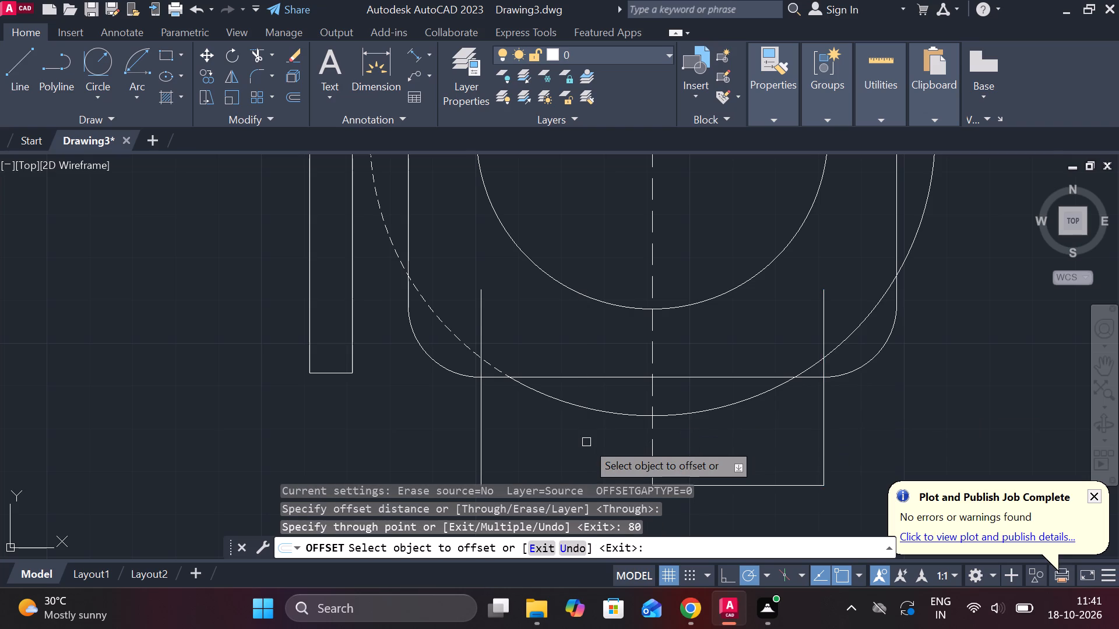
pyautogui.scroll(-2, 586, 442)
pyautogui.scroll(-2, 681, 362)
pyautogui.scroll(2, 718, 350)
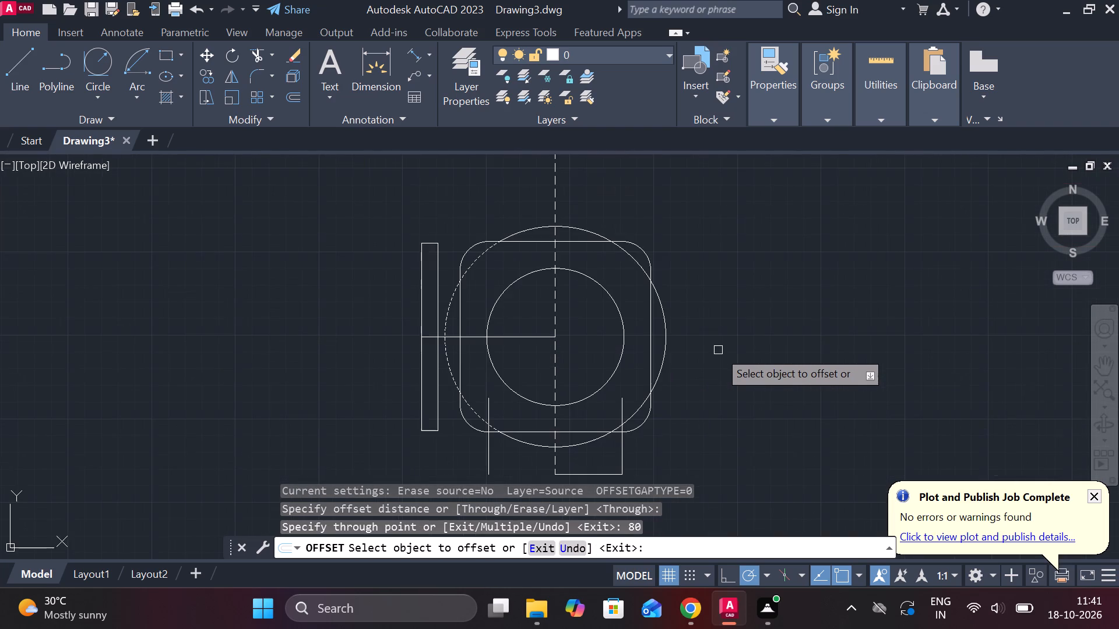
pyautogui.scroll(1, 712, 354)
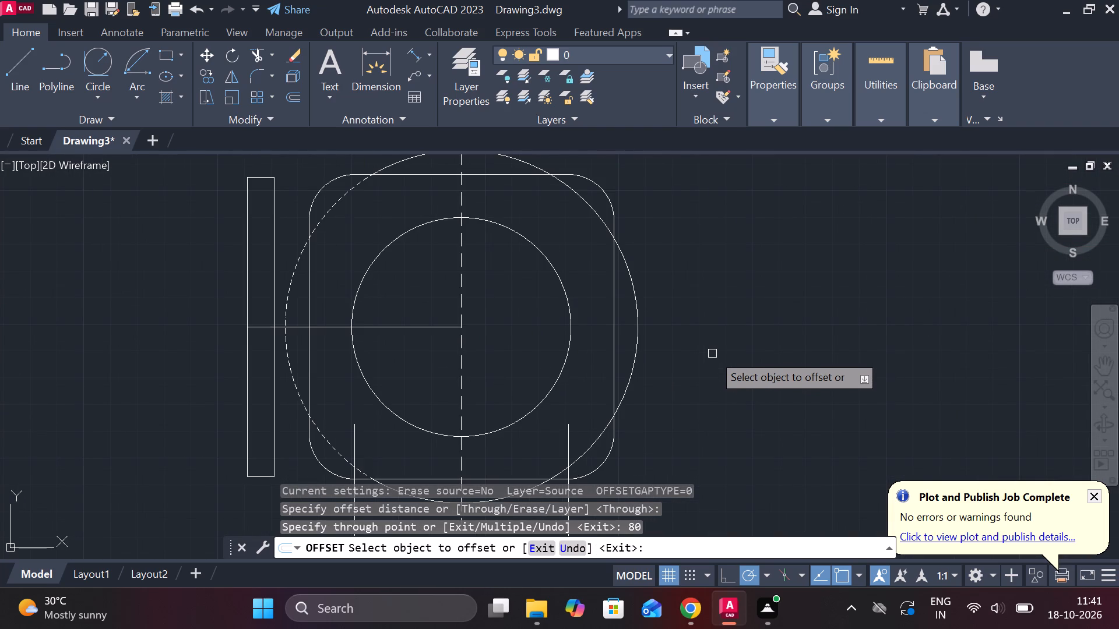
pyautogui.moveTo(677, 320); pyautogui.dragTo(705, 279, button='middle')
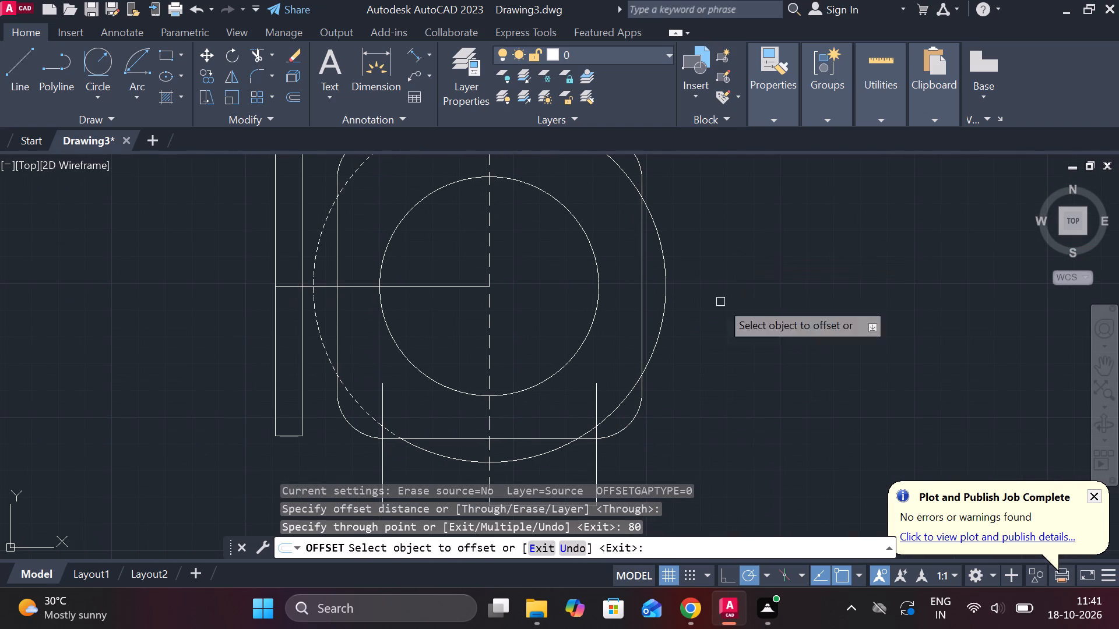
pyautogui.moveTo(713, 342); pyautogui.dragTo(761, 271, button='middle')
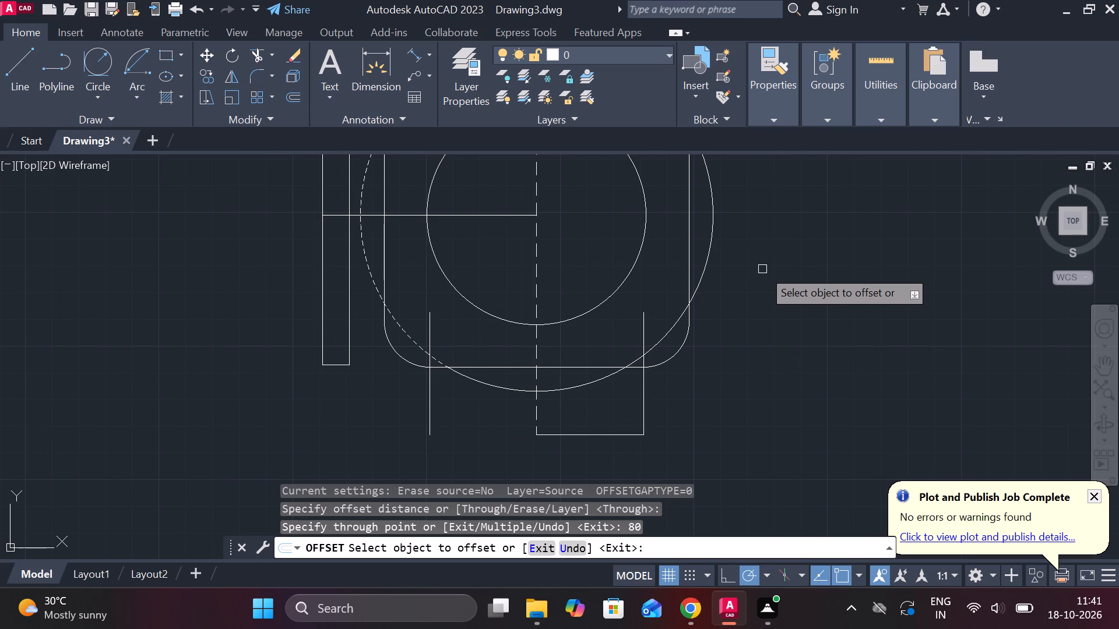
pyautogui.press('Escape')
# Offset the plan view's horizontal centre line by 36 both above and below.
pyautogui.moveTo(562, 259); pyautogui.dragTo(578, 263, button='middle')
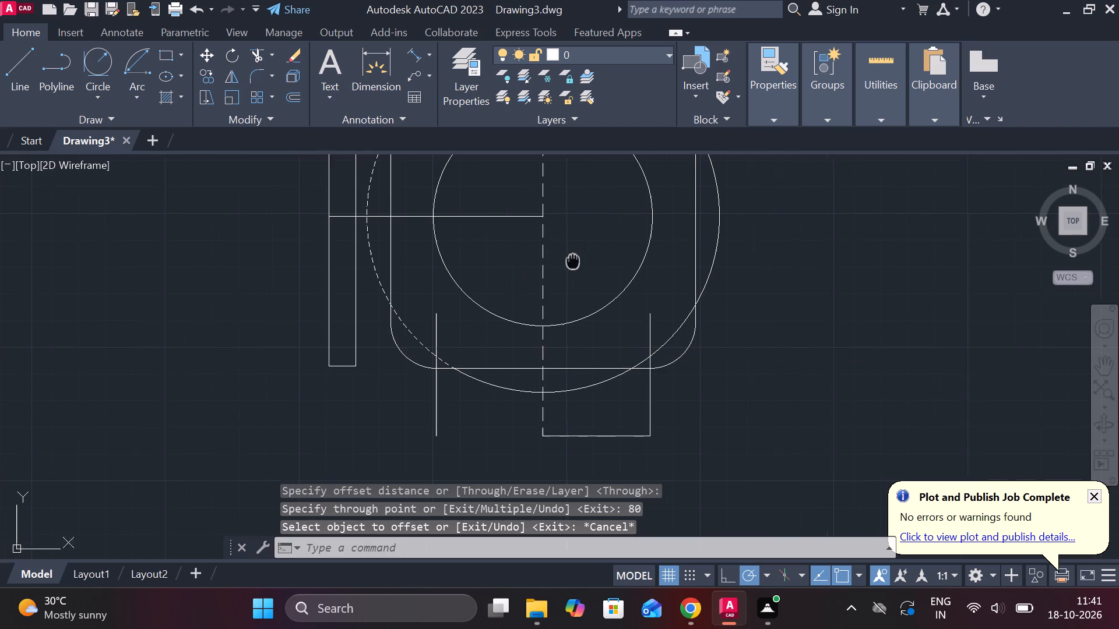
pyautogui.moveTo(578, 263); pyautogui.dragTo(620, 345, button='middle')
pyautogui.click(525, 302)
pyautogui.press('o')
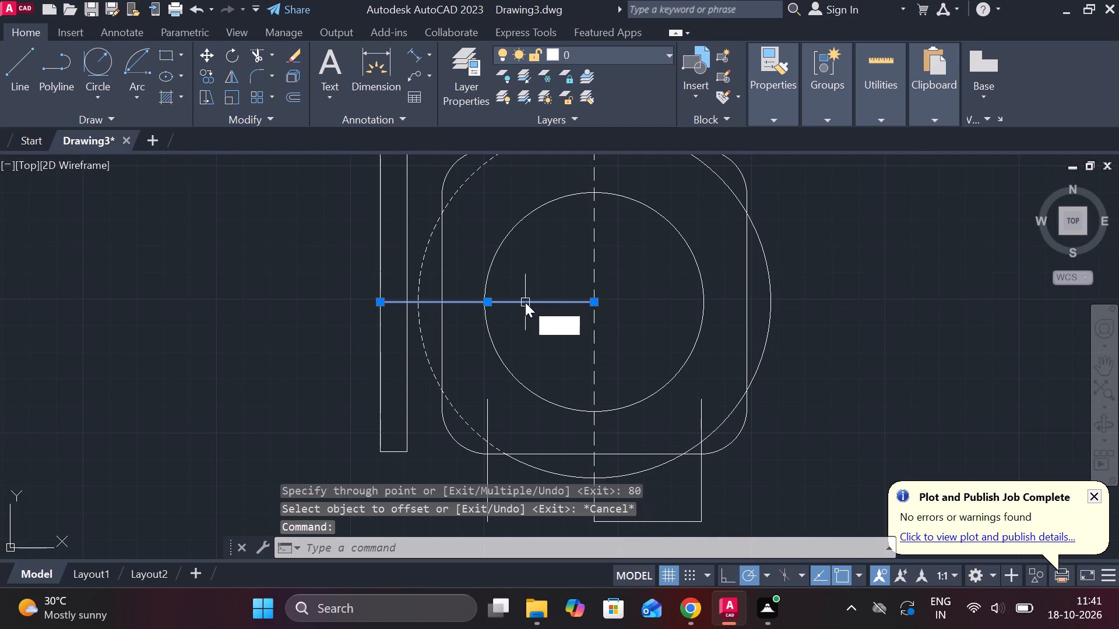
pyautogui.press('Return')
pyautogui.press('Return')
pyautogui.write('36')
pyautogui.press('space')
pyautogui.click(530, 301)
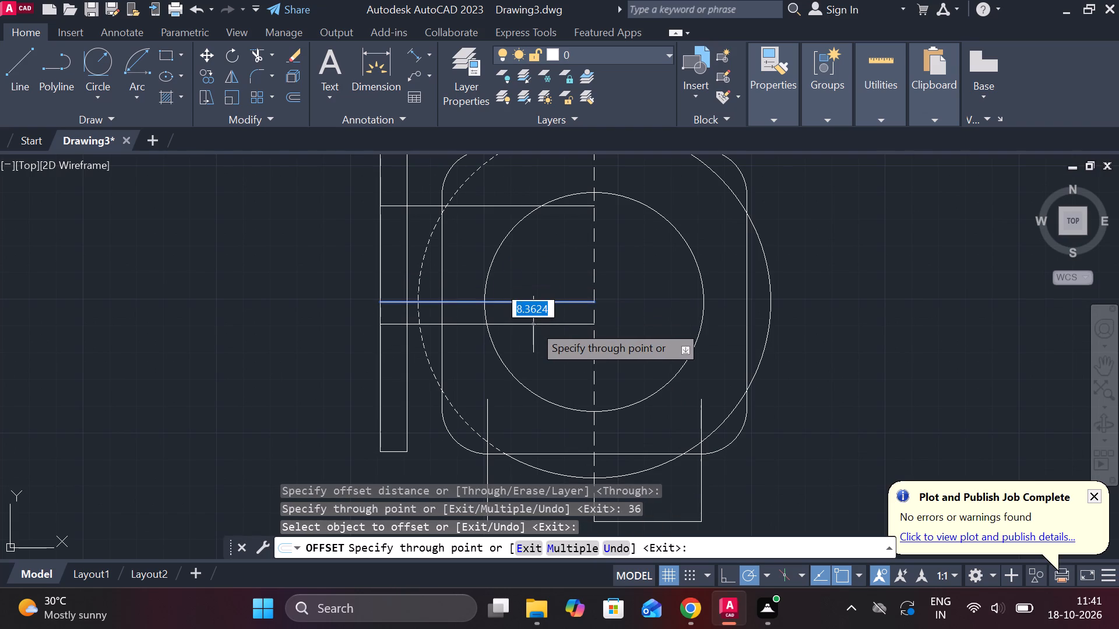
pyautogui.write('36')
pyautogui.press('space')
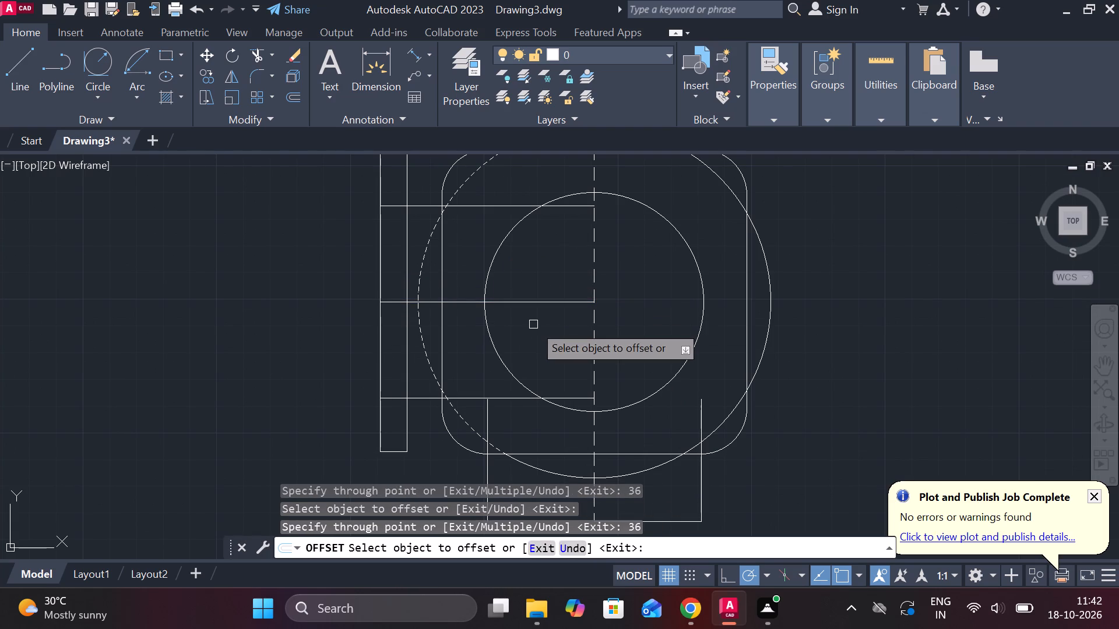
pyautogui.press('Escape')
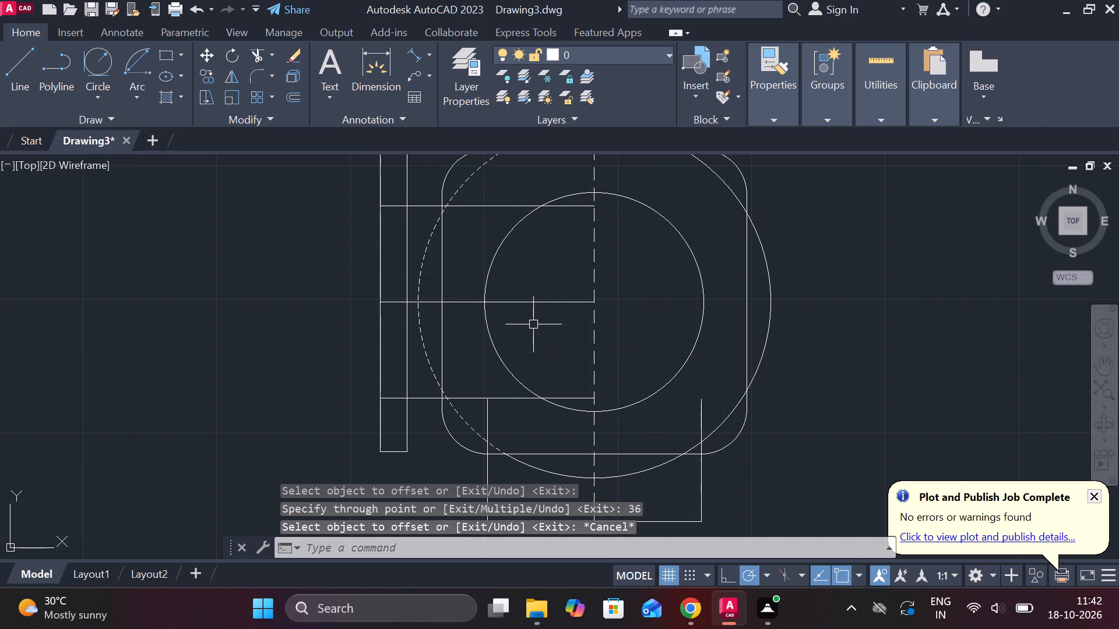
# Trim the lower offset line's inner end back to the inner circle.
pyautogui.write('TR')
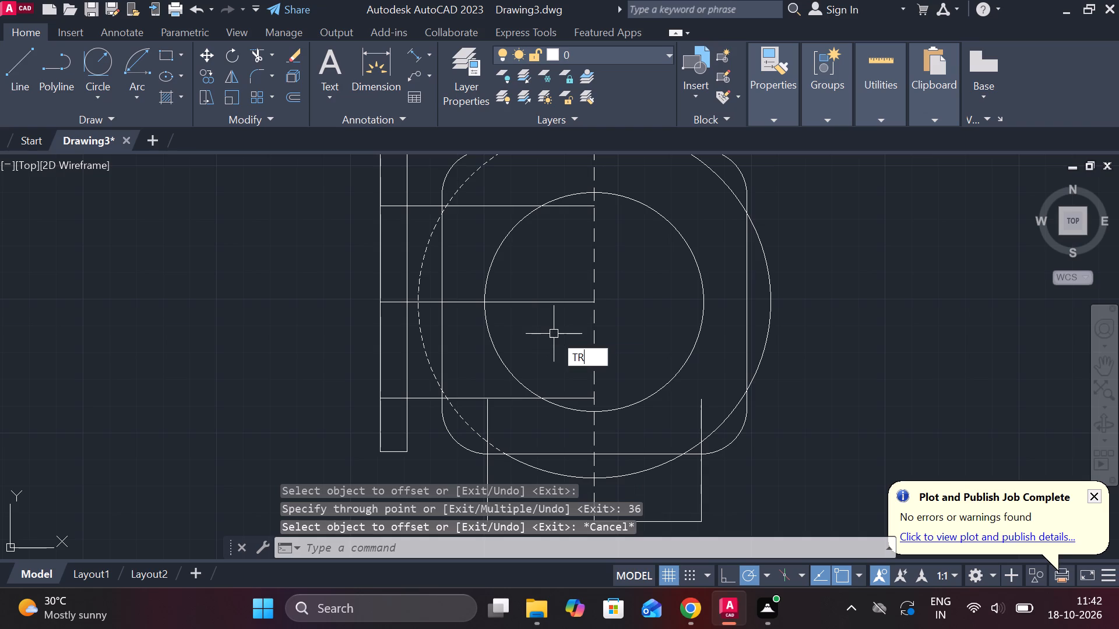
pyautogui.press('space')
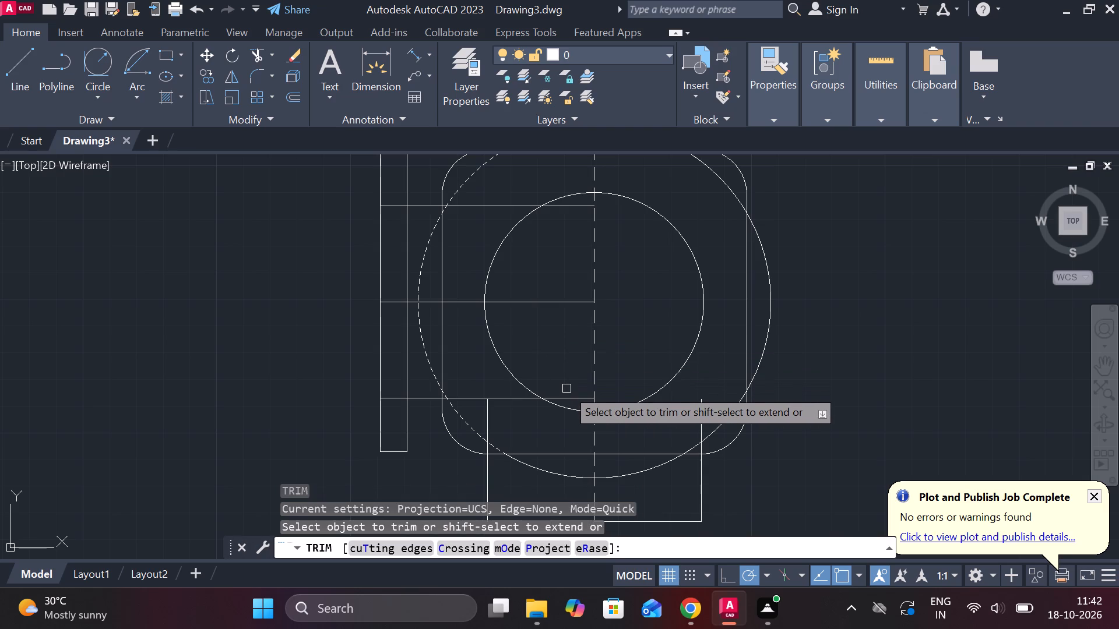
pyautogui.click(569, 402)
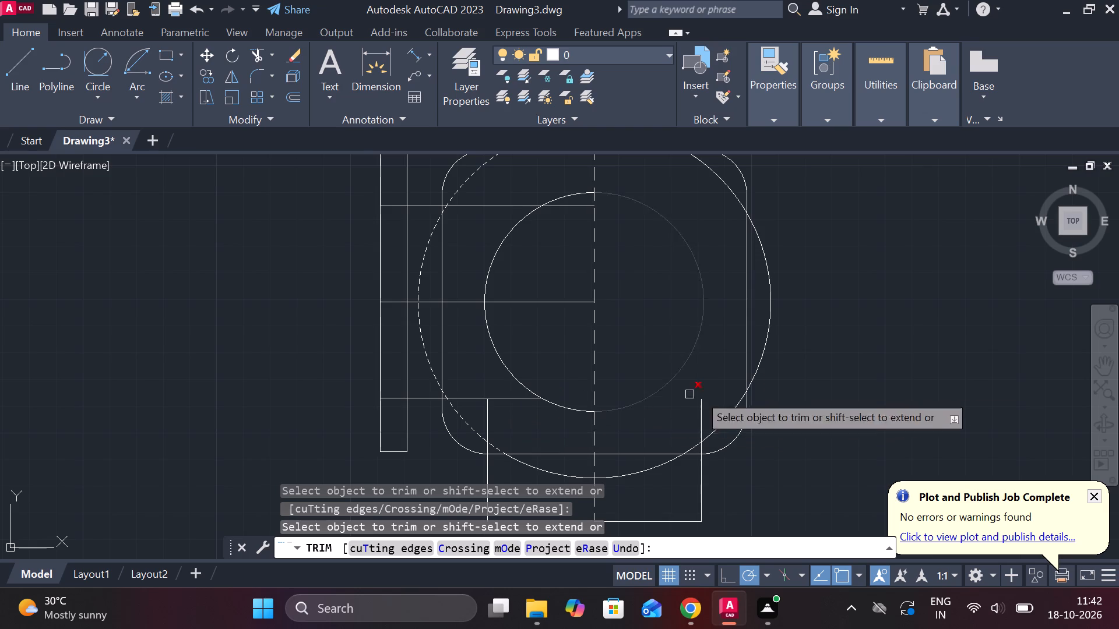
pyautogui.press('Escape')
# Lengthen the lower offset line across the plan view, ending beyond the large outer circle on the side opposite the flange.
pyautogui.click(525, 401)
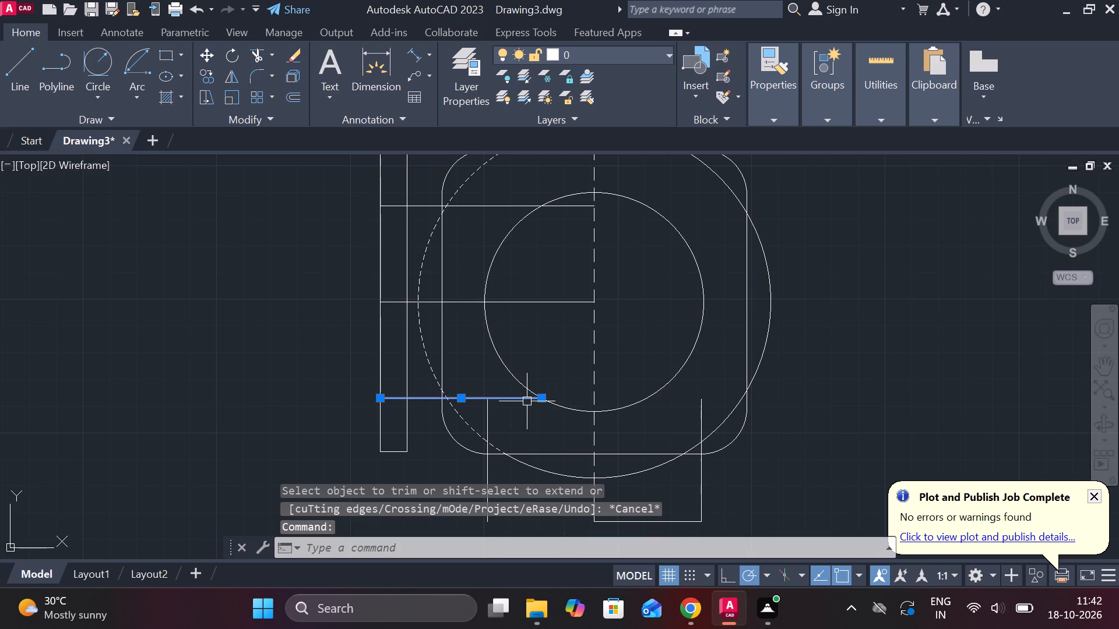
pyautogui.click(573, 436)
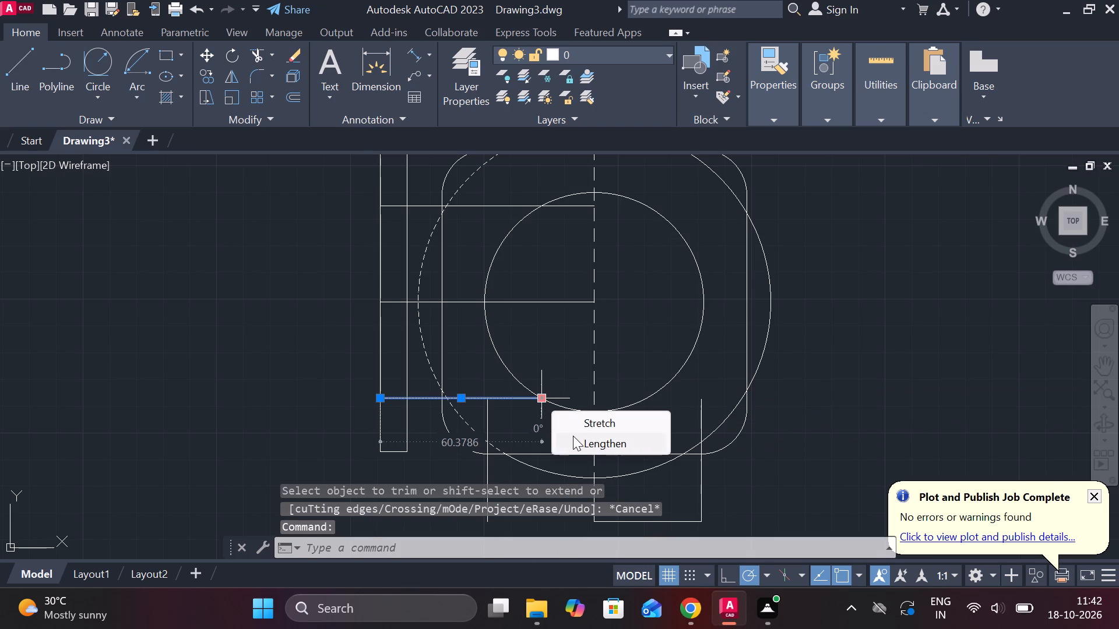
pyautogui.click(805, 419)
pyautogui.press('Escape')
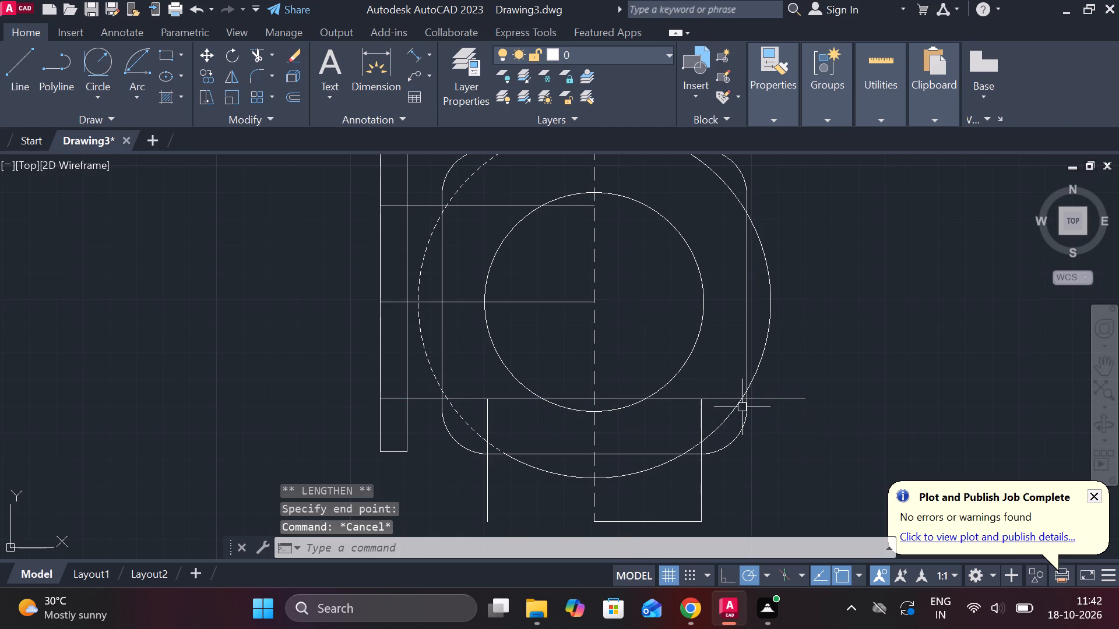
# Extend both short vertical lines up to the lengthened lower horizontal line.
pyautogui.write('EX')
pyautogui.press('space')
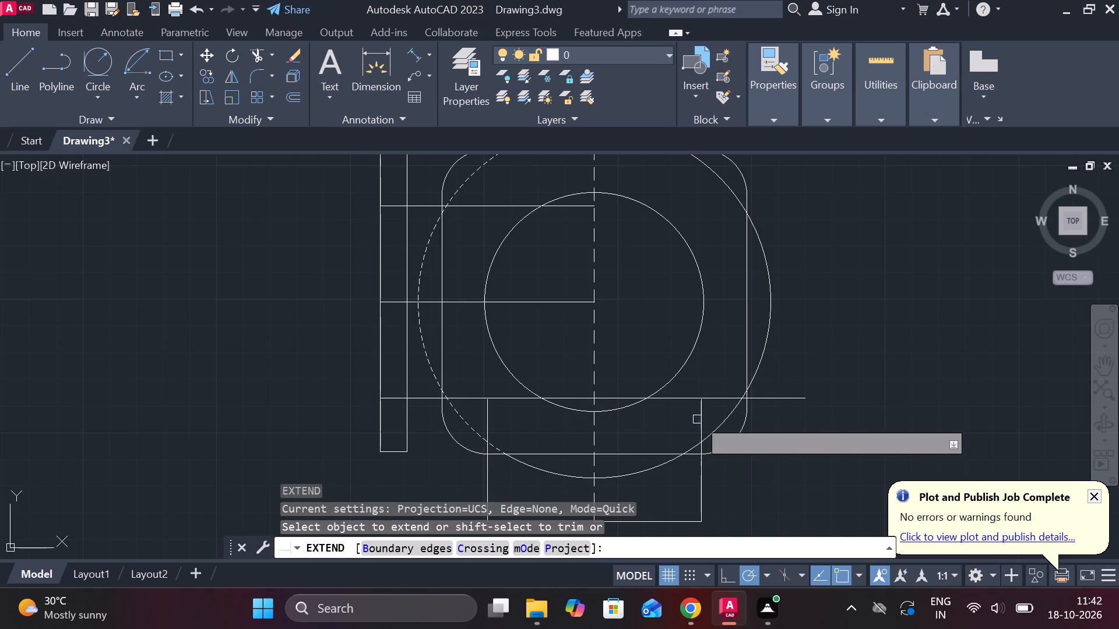
pyautogui.click(701, 416)
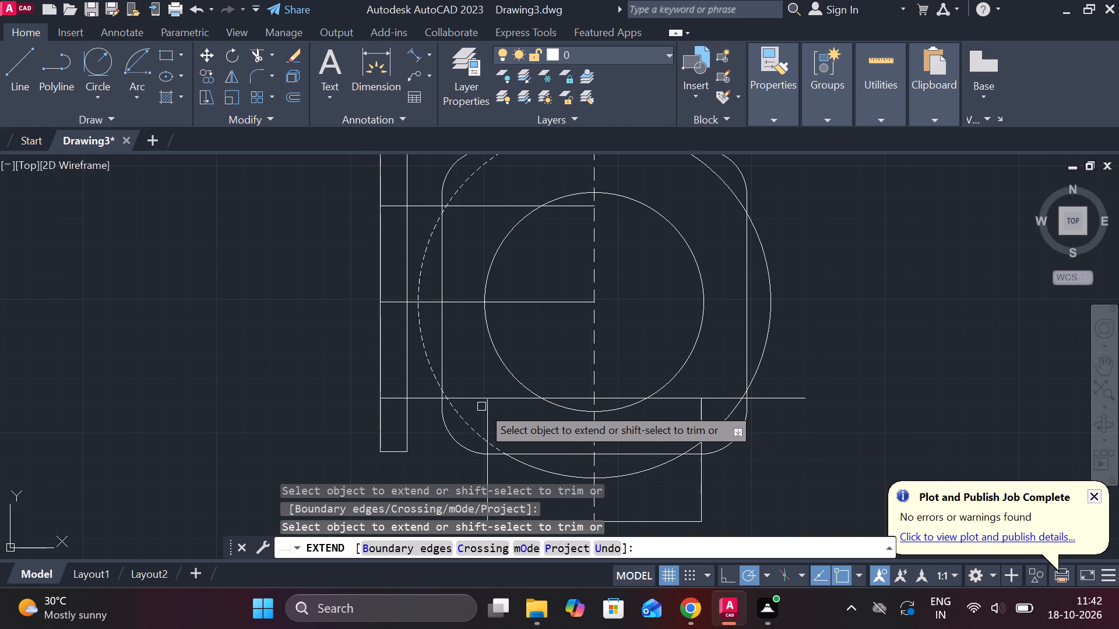
pyautogui.click(485, 412)
pyautogui.press('Escape')
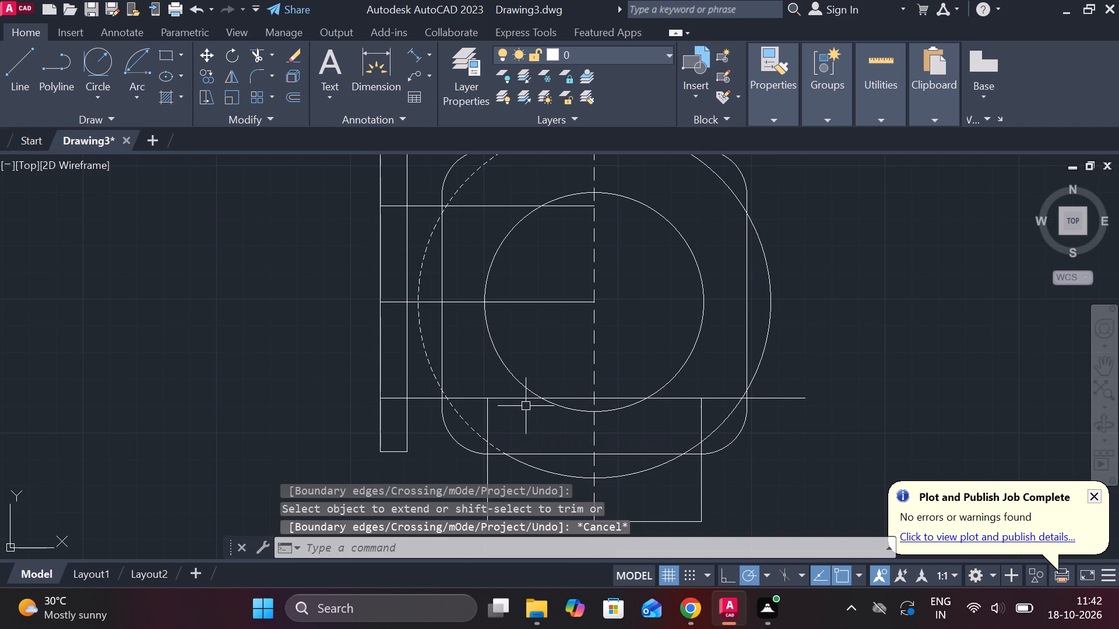
# Draw a 12 diameter circle centred where the flange-side vertical line meets the lower horizontal line.
pyautogui.write('C')
pyautogui.press('space')
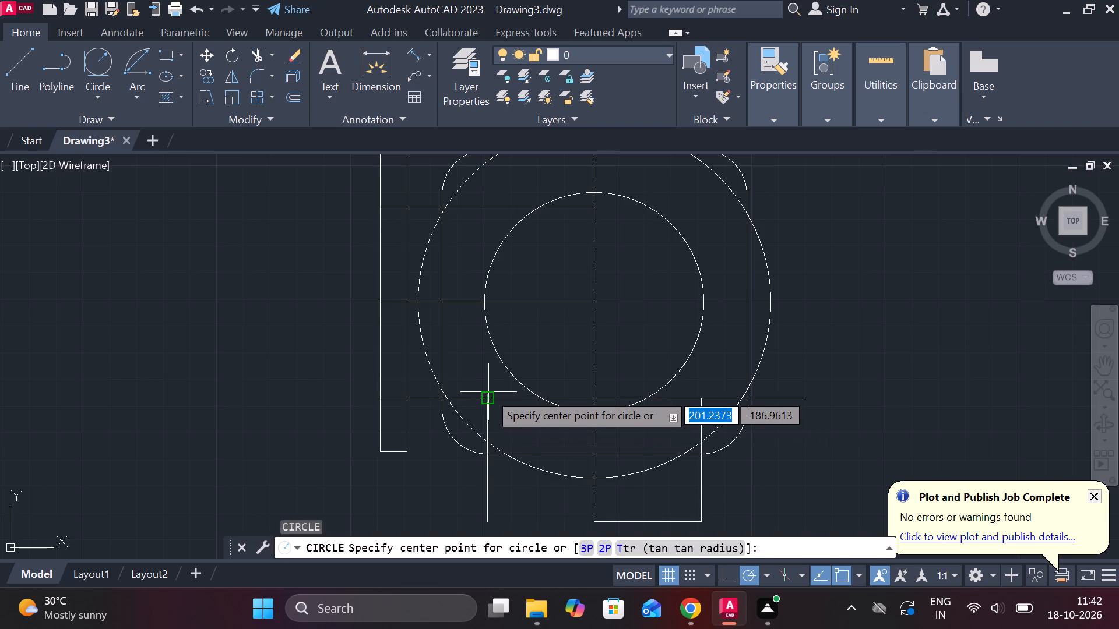
pyautogui.click(488, 400)
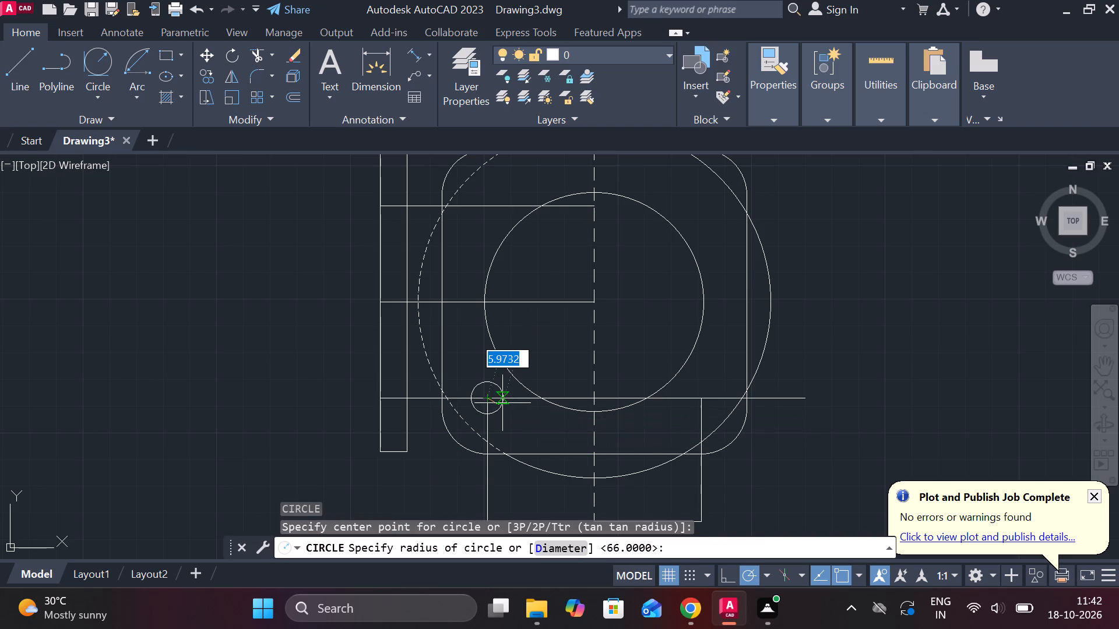
pyautogui.scroll(1, 505, 403)
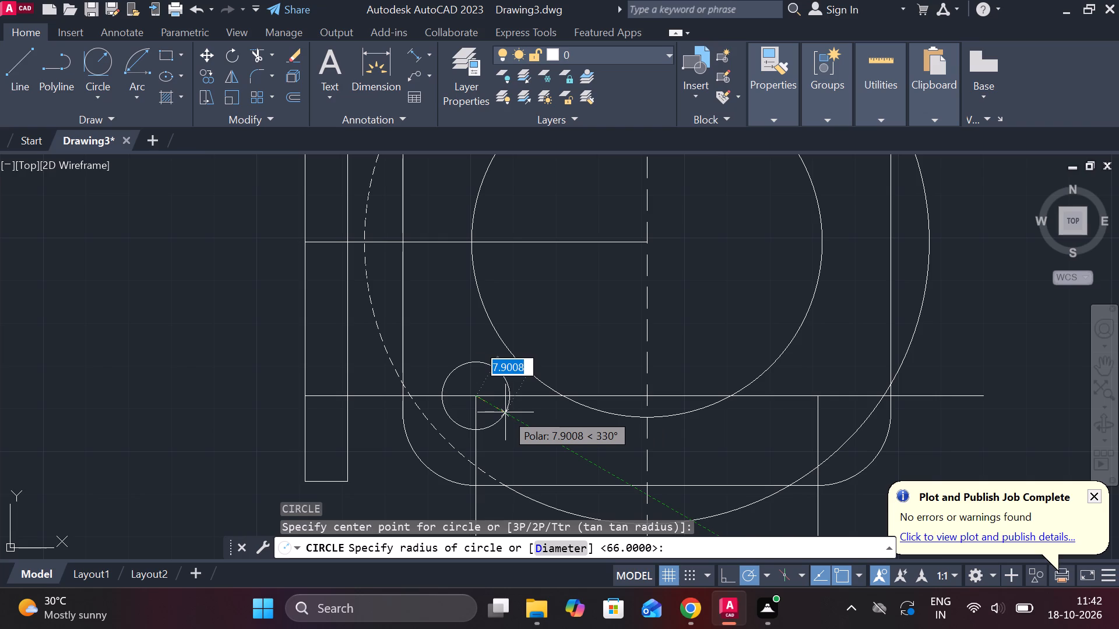
pyautogui.write('D 12')
pyautogui.press('space')
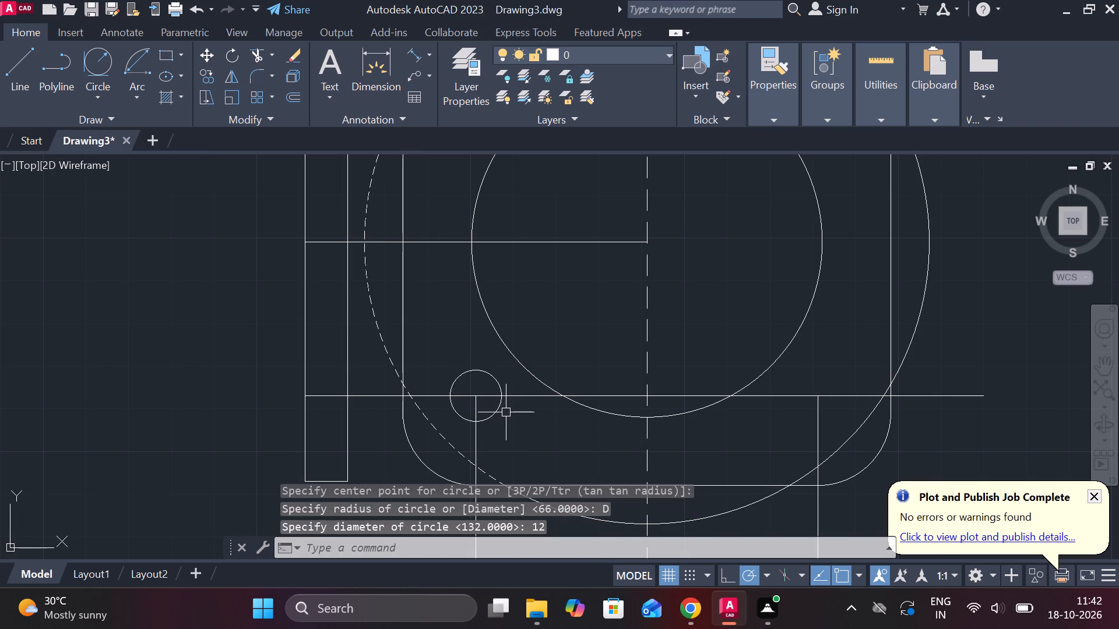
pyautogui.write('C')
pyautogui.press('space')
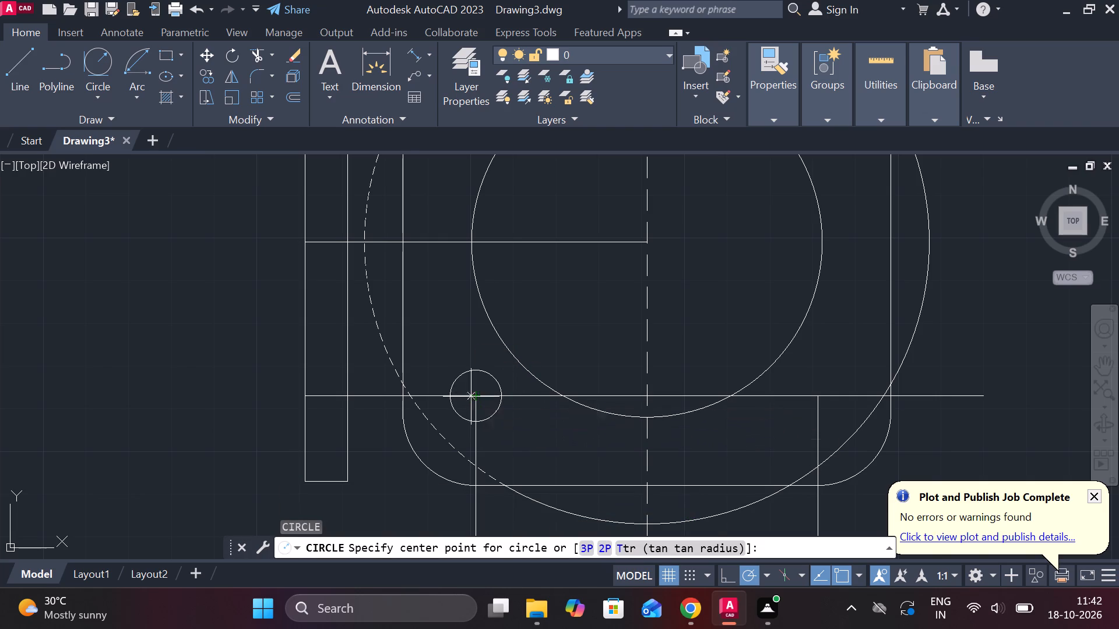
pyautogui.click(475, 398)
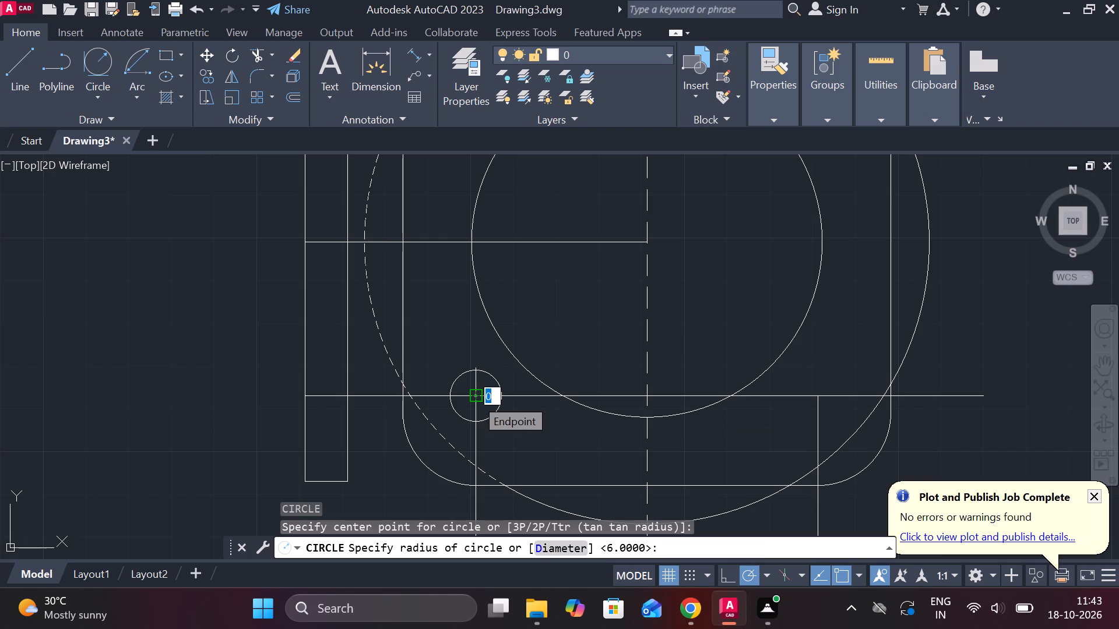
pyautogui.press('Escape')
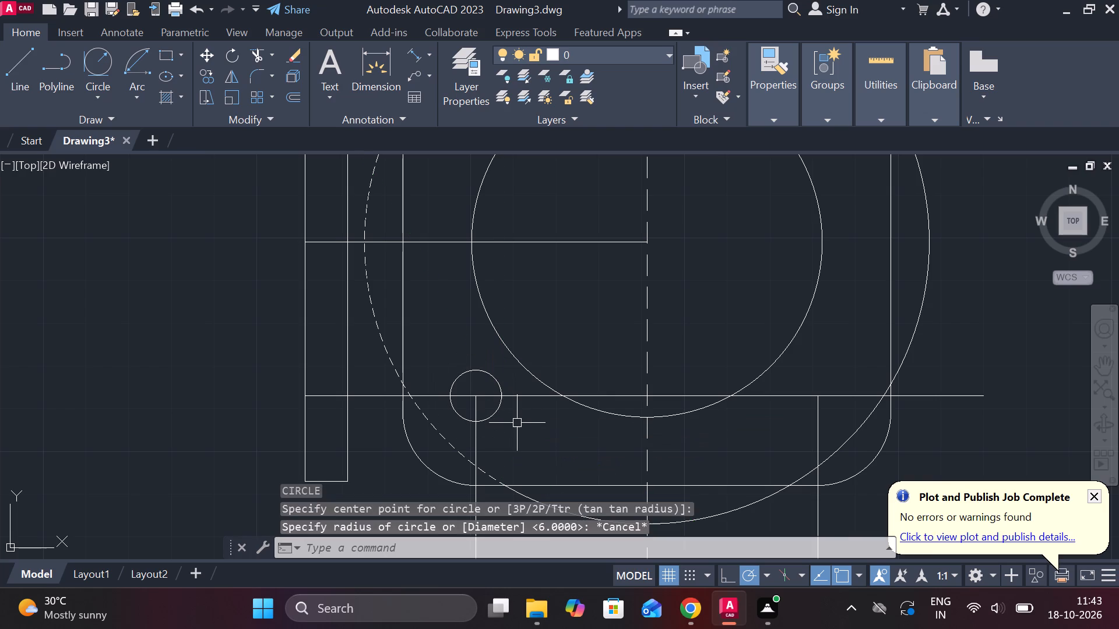
# Draw a 6 diameter circle concentric with the 12 diameter circle at the base's lower flange-side corner.
pyautogui.scroll(-1, 517, 423)
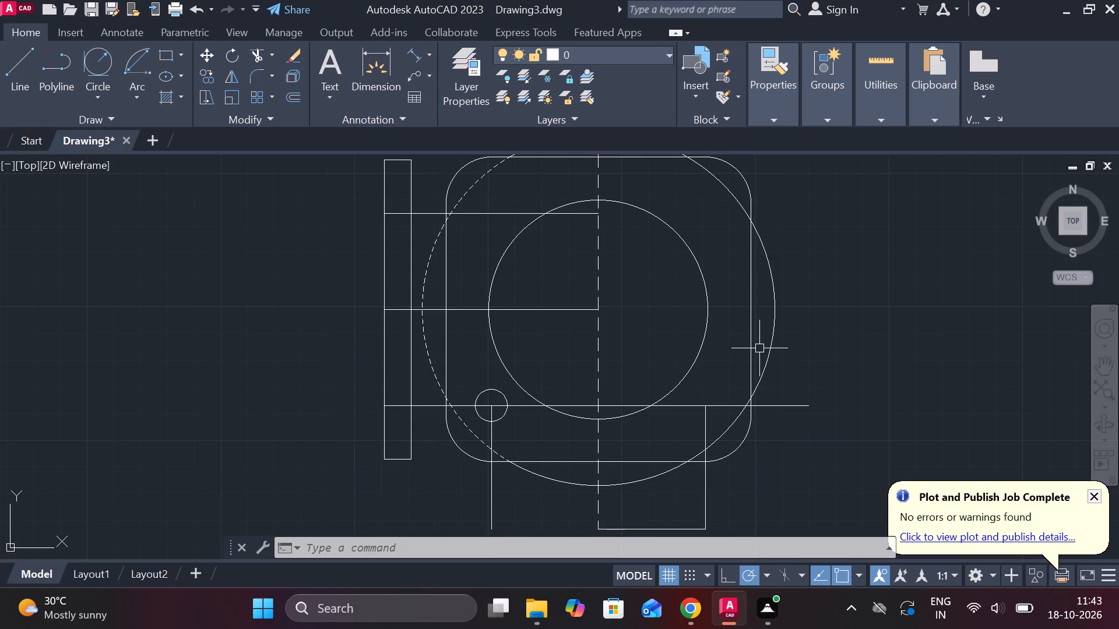
pyautogui.scroll(1, 516, 422)
pyautogui.write('C')
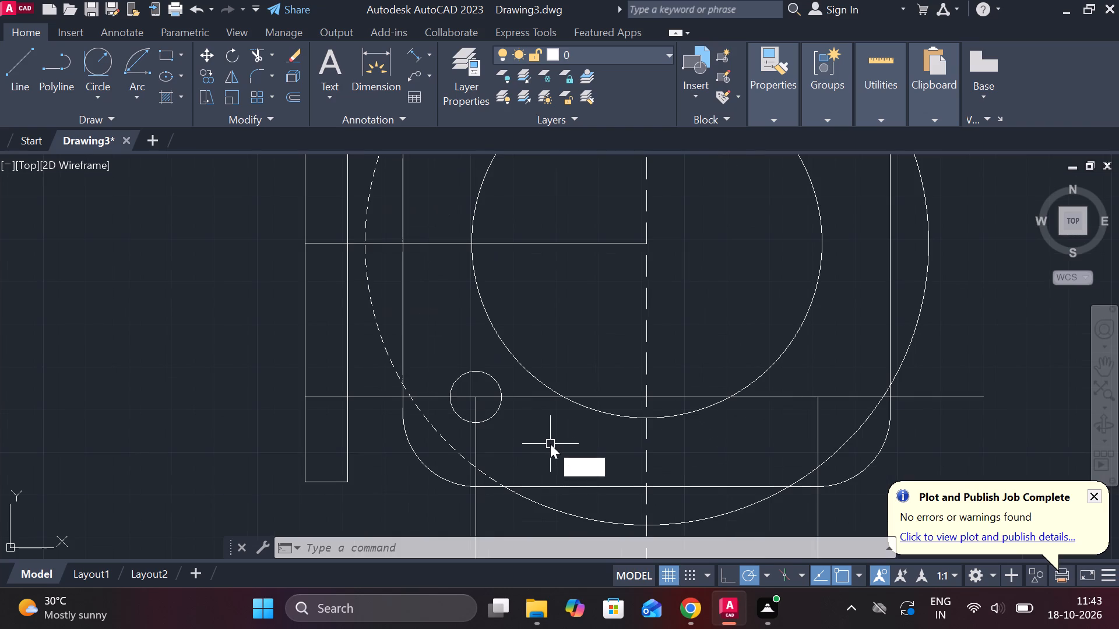
pyautogui.press('space')
pyautogui.click(472, 397)
pyautogui.write('D')
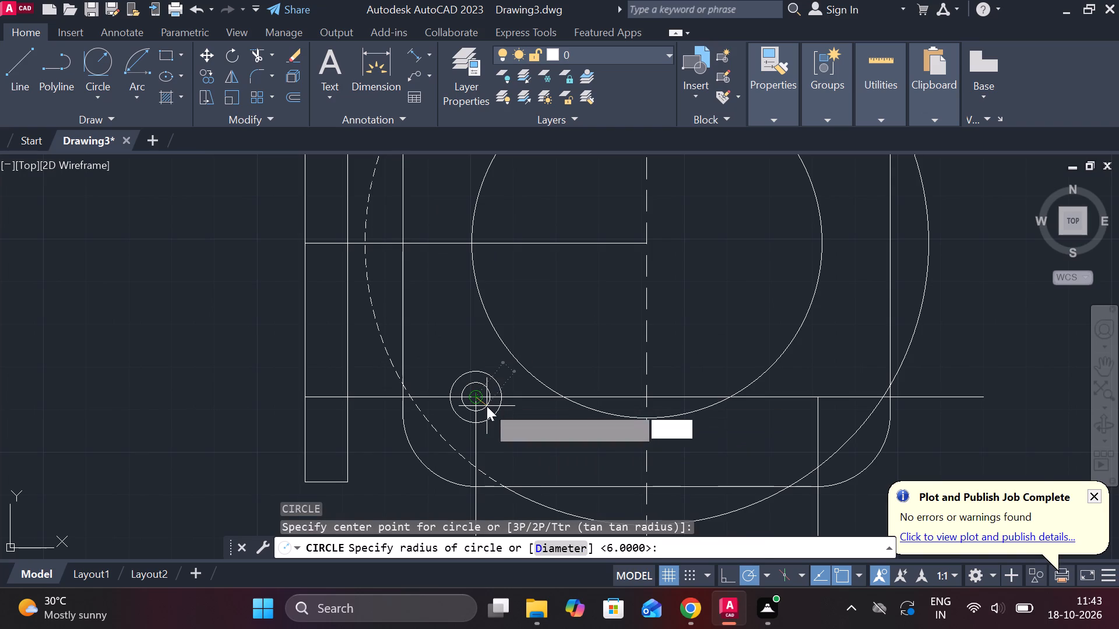
pyautogui.press('space')
pyautogui.scroll(2, 487, 406)
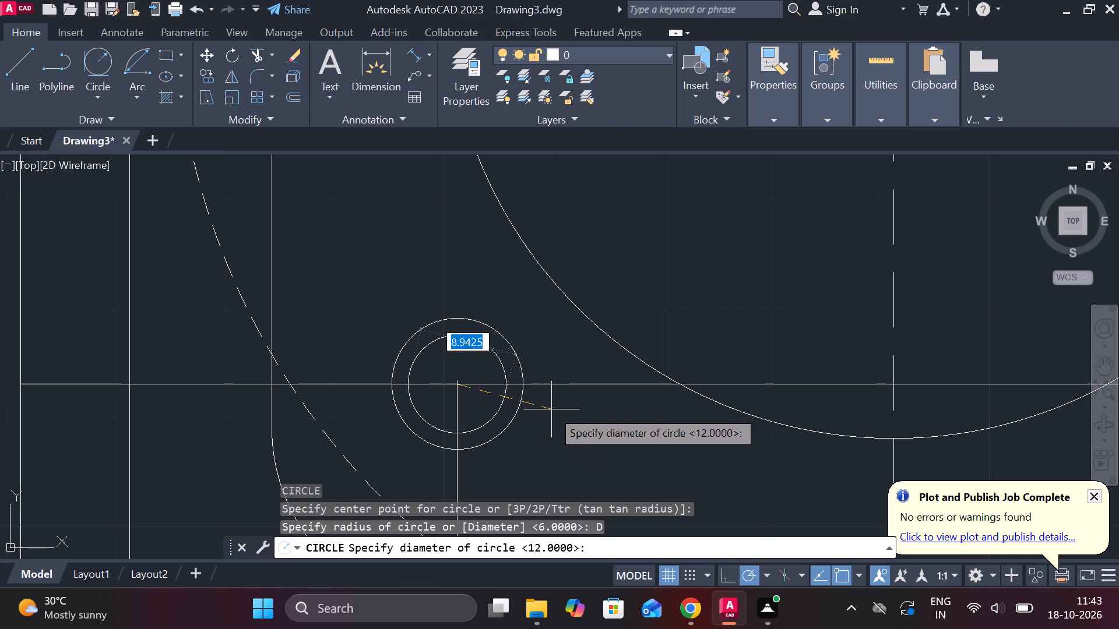
pyautogui.press('6')
pyautogui.press('Return')
pyautogui.scroll(-3, 551, 409)
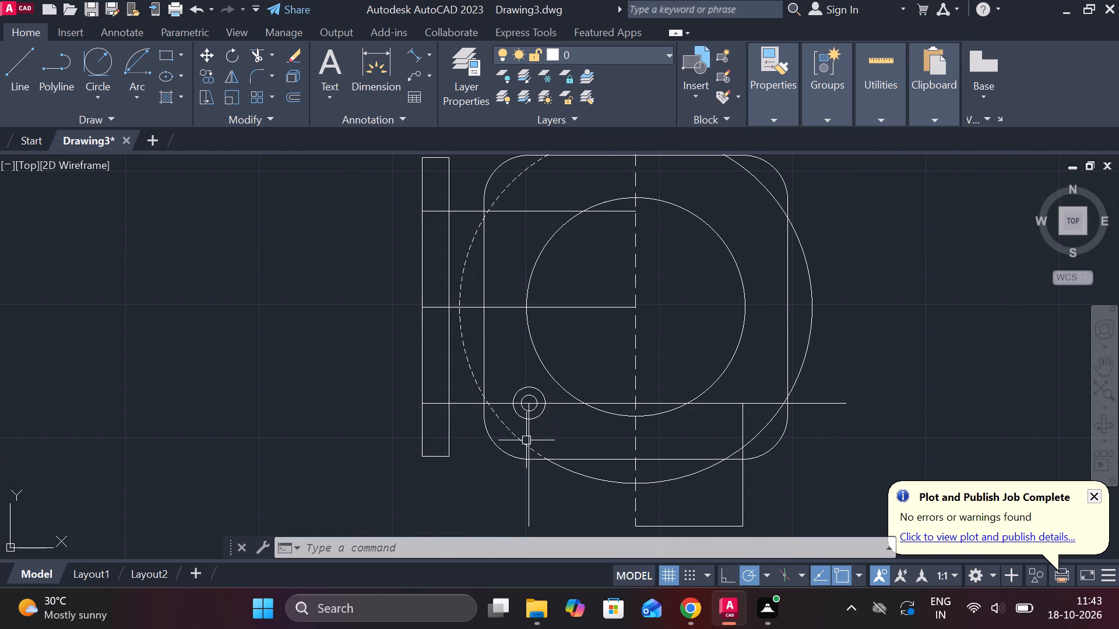
pyautogui.click(559, 404)
pyautogui.press('Escape')
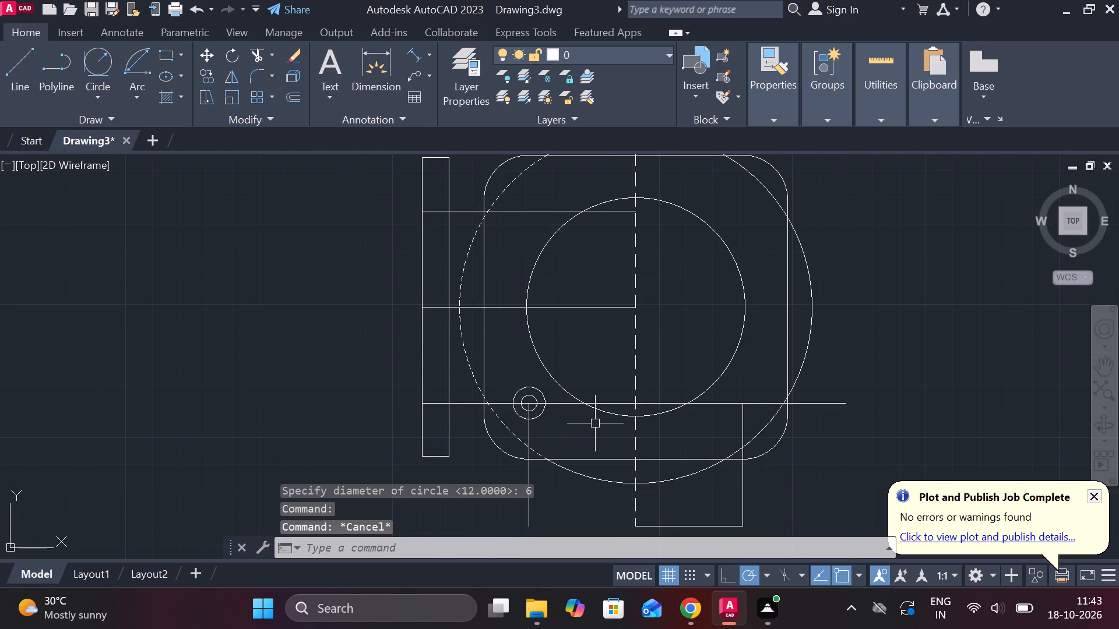
# Trim the lower horizontal line at the rounded base's flange-side edge and erase its remainder across the plan view.
pyautogui.write('TR')
pyautogui.press('space')
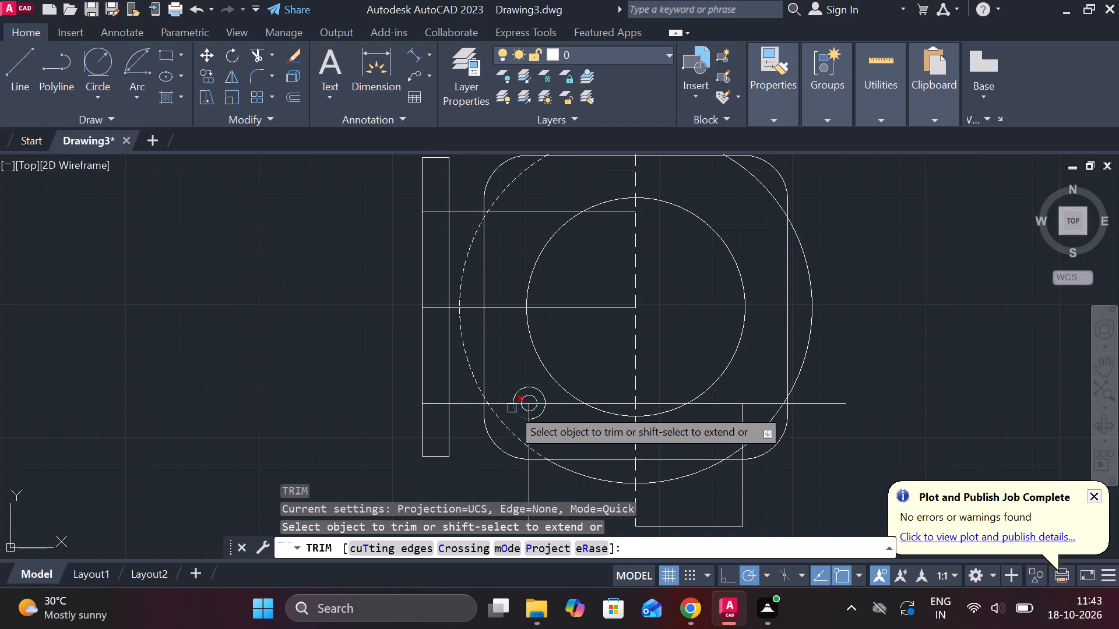
pyautogui.scroll(1, 455, 418)
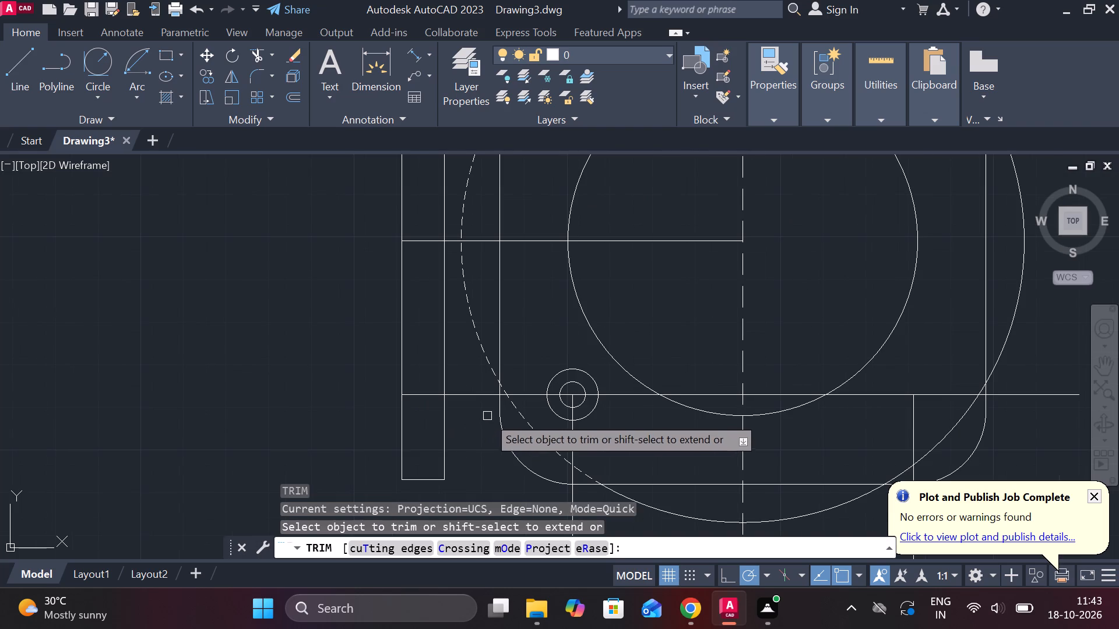
pyautogui.scroll(2, 499, 405)
pyautogui.click(507, 381)
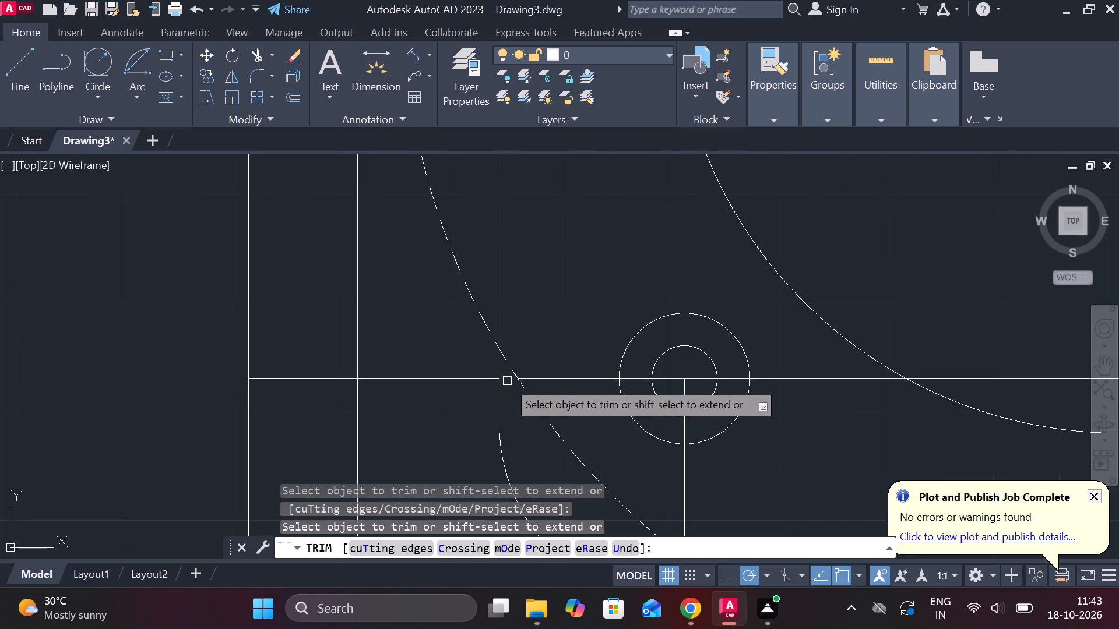
pyautogui.press('Escape')
pyautogui.click(548, 381)
pyautogui.write('E')
pyautogui.press('space')
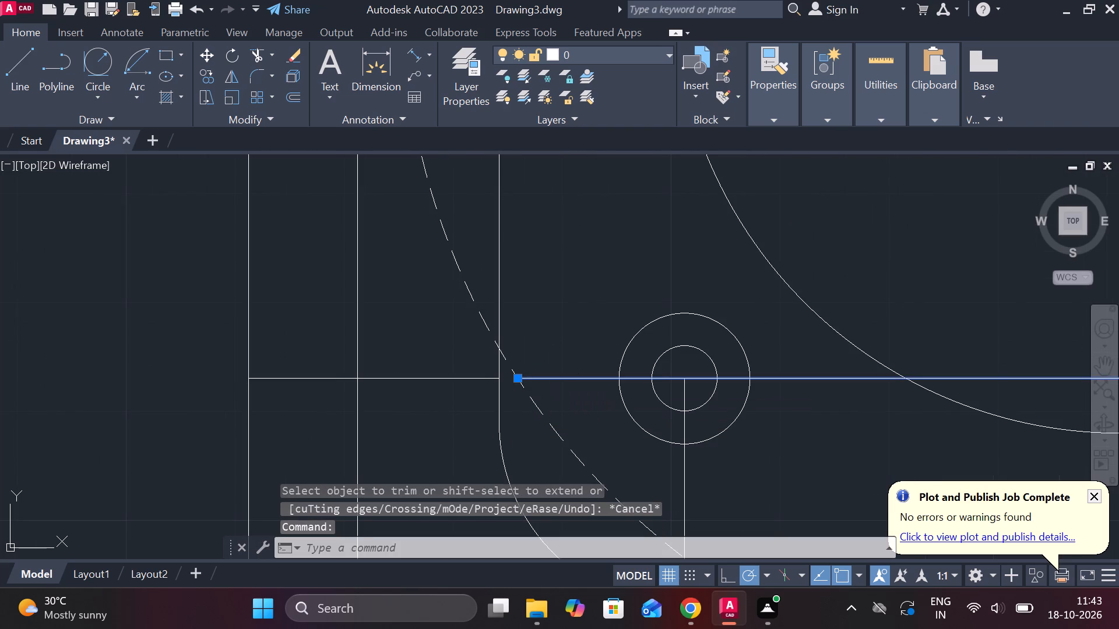
pyautogui.scroll(-3, 553, 373)
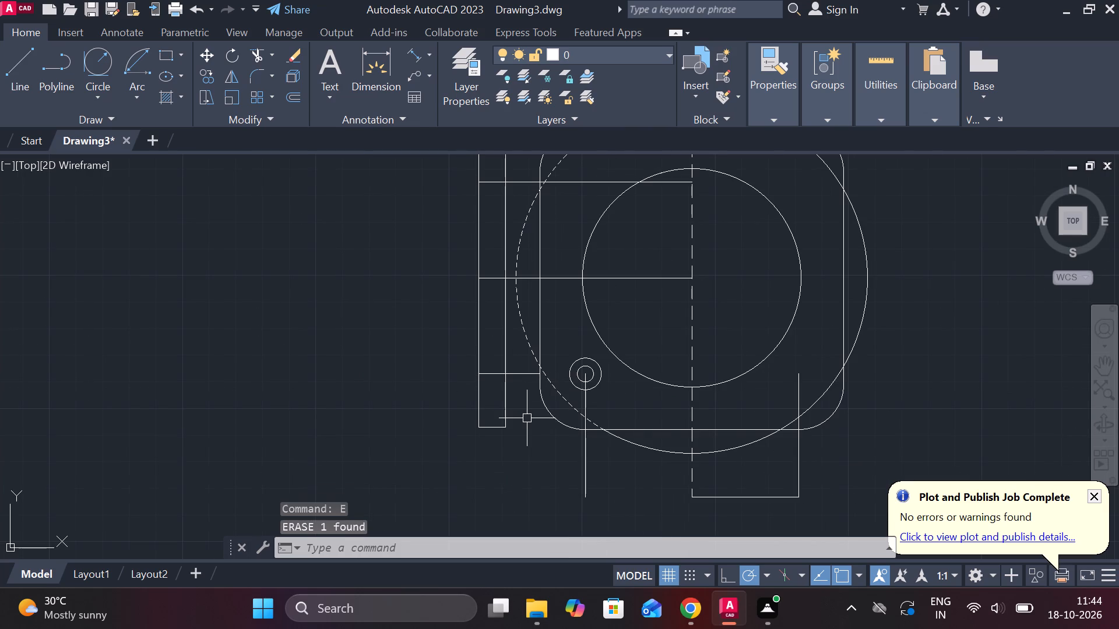
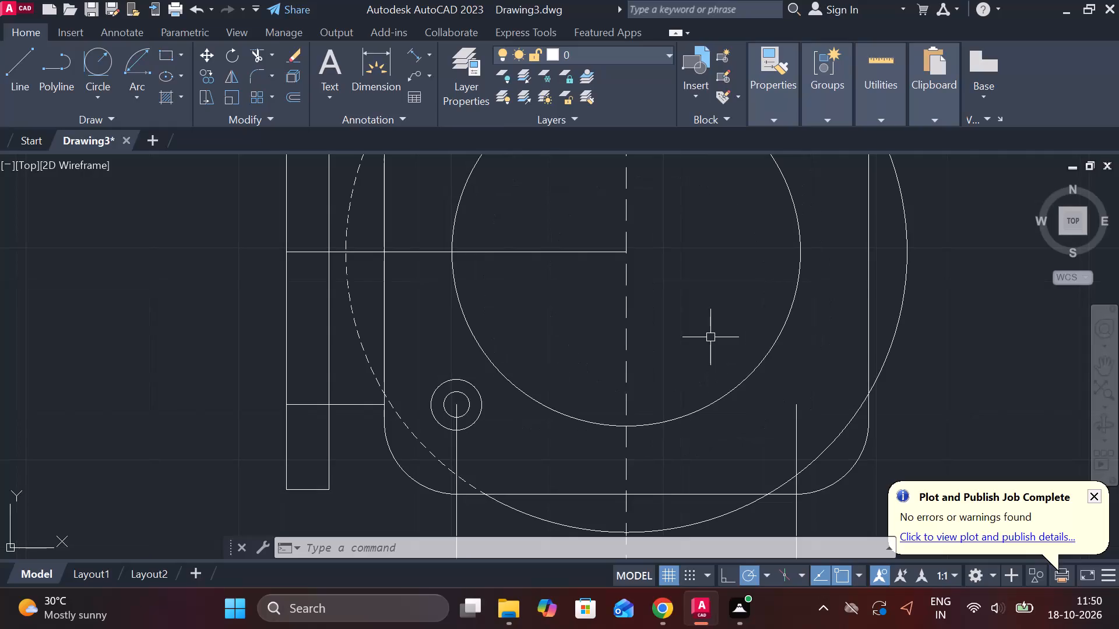
# Erase the two vertical construction lines running down from the lower corner hole positions past the plate's bottom edge.
pyautogui.scroll(-1, 772, 333)
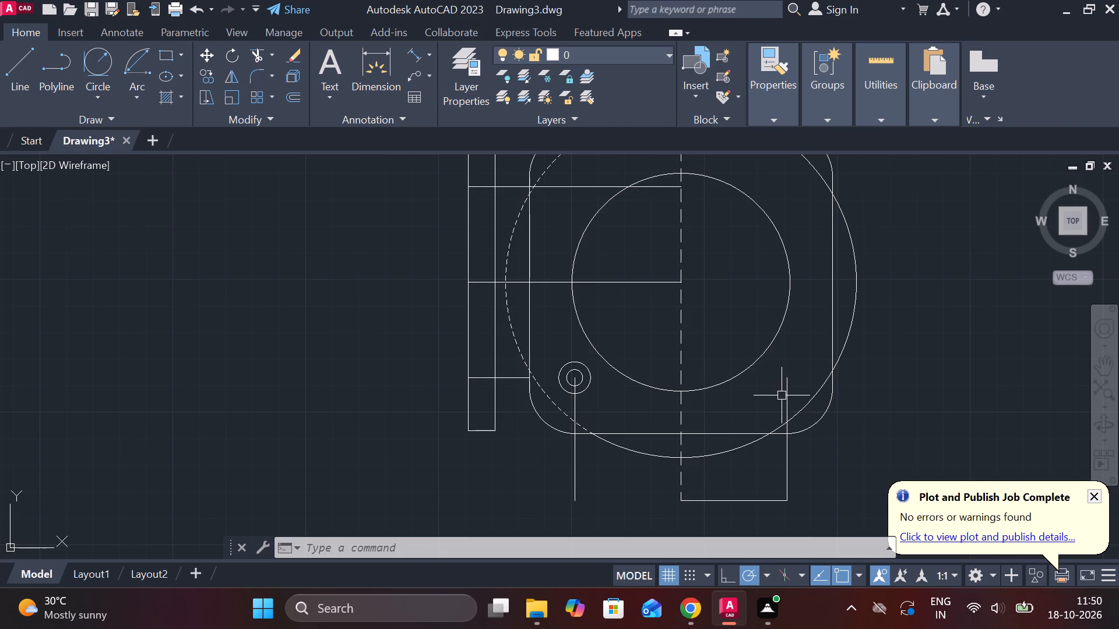
pyautogui.click(572, 469)
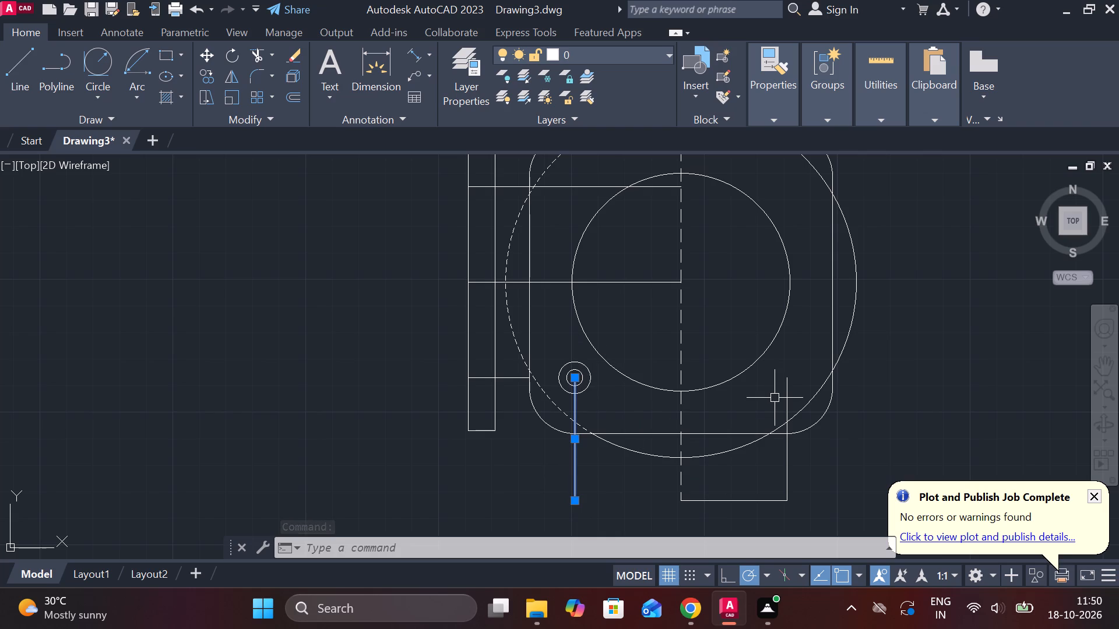
pyautogui.press('Escape')
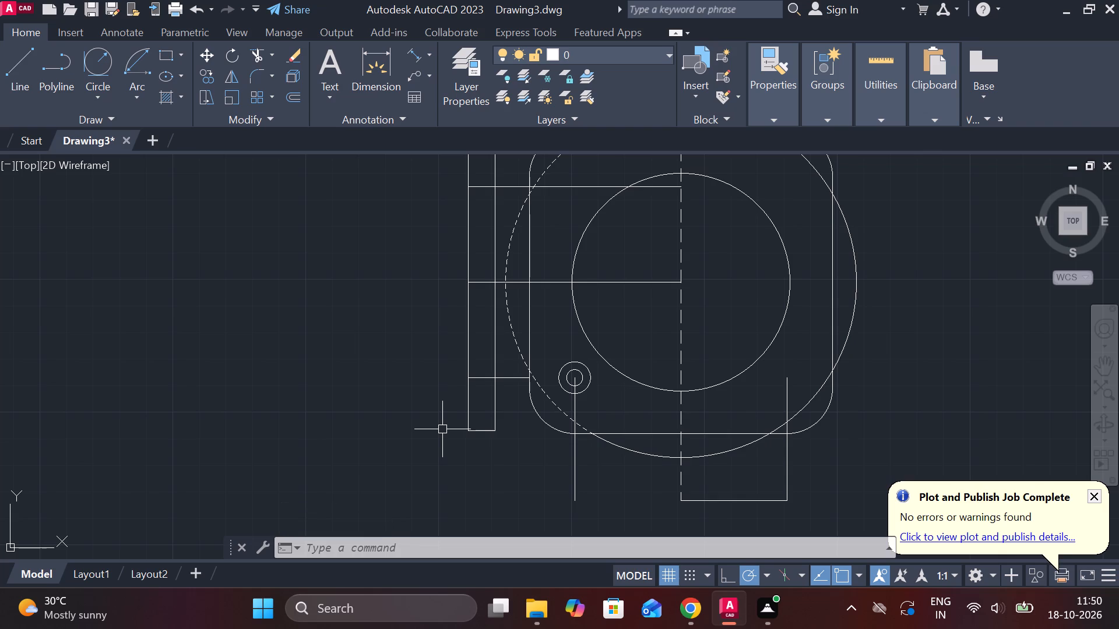
pyautogui.click(572, 459)
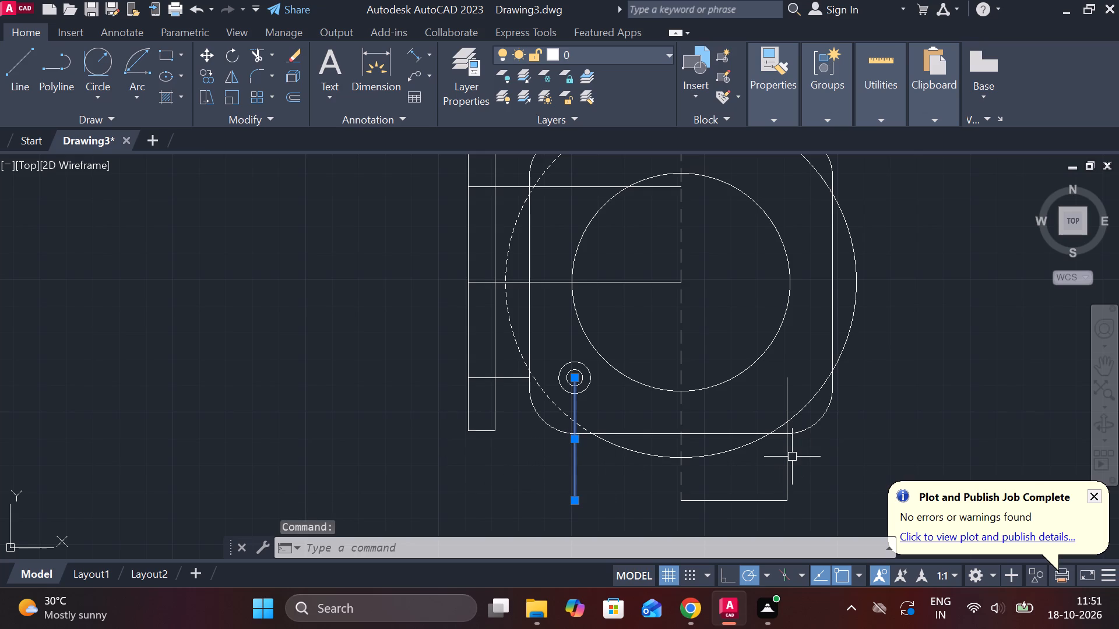
pyautogui.click(787, 458)
pyautogui.write('E')
pyautogui.press('space')
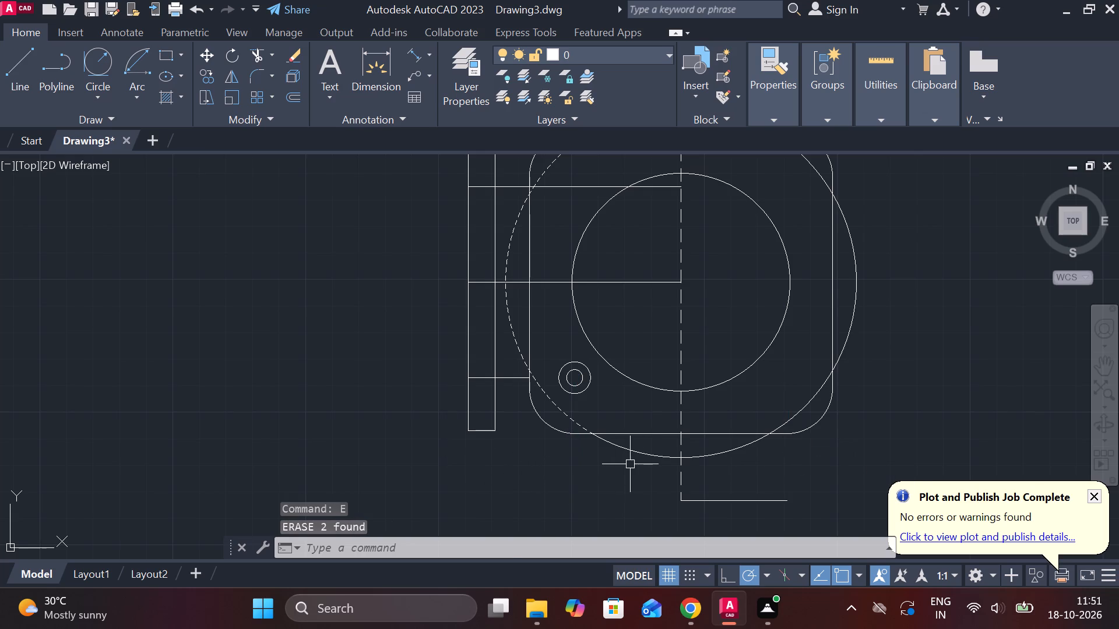
pyautogui.click(599, 407)
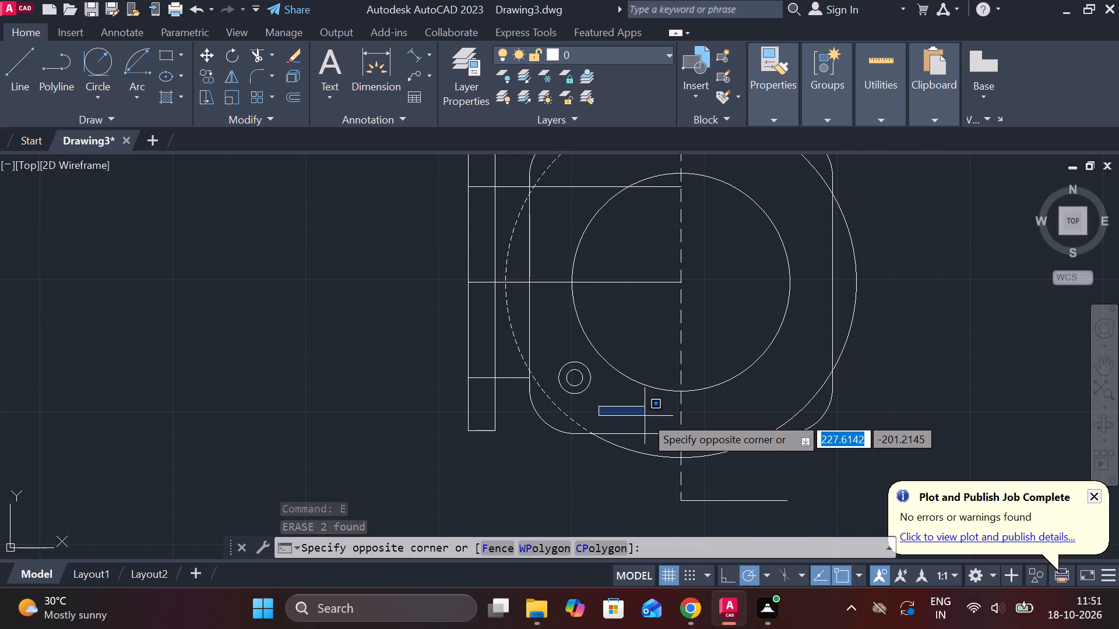
pyautogui.press('Escape')
# Offset the horizontal centre line downward by 40 to mark the lower hole height.
pyautogui.click(602, 286)
pyautogui.press('o')
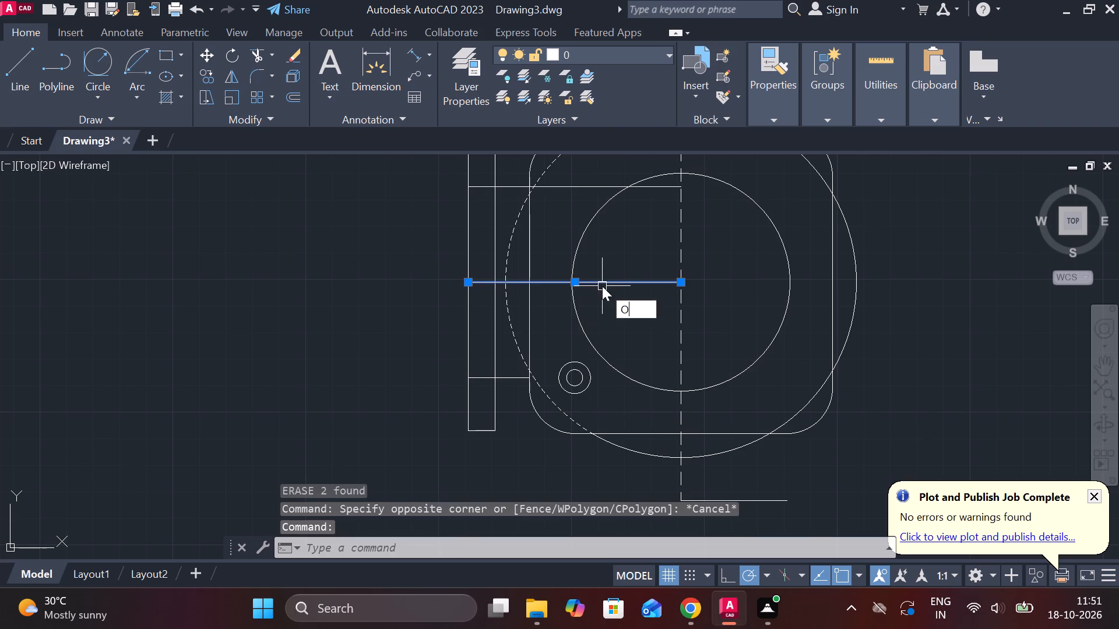
pyautogui.press('Return')
pyautogui.press('Return')
pyautogui.write('40')
pyautogui.press('Return')
pyautogui.scroll(2, 582, 416)
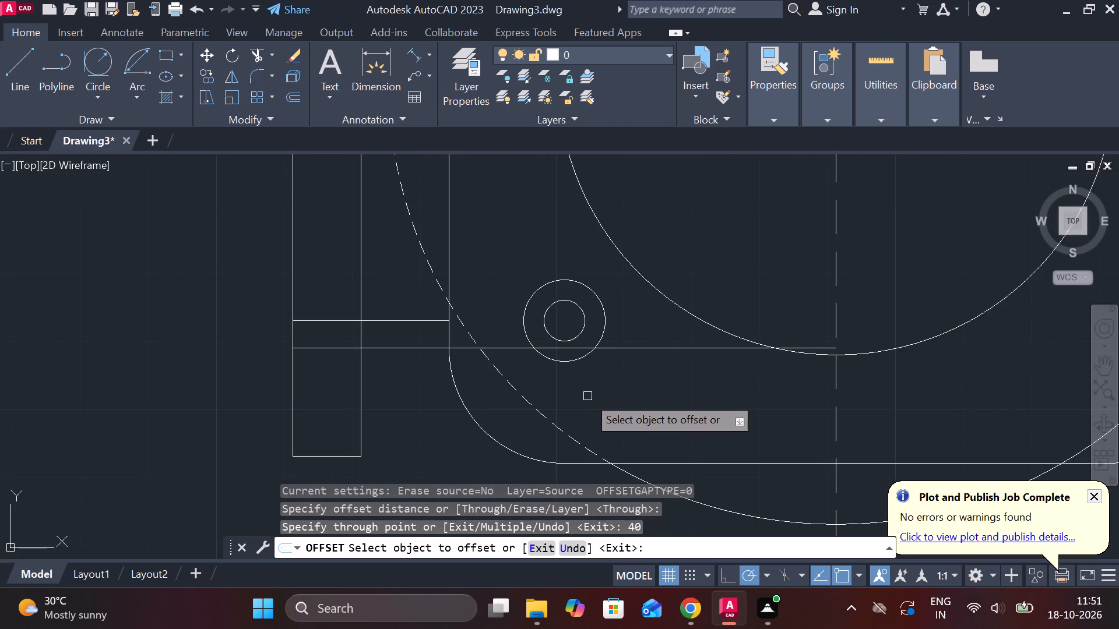
pyautogui.press('Escape')
# Move the two concentric hole circles from their centre straight down onto the offset line.
pyautogui.click(516, 279)
pyautogui.click(610, 377)
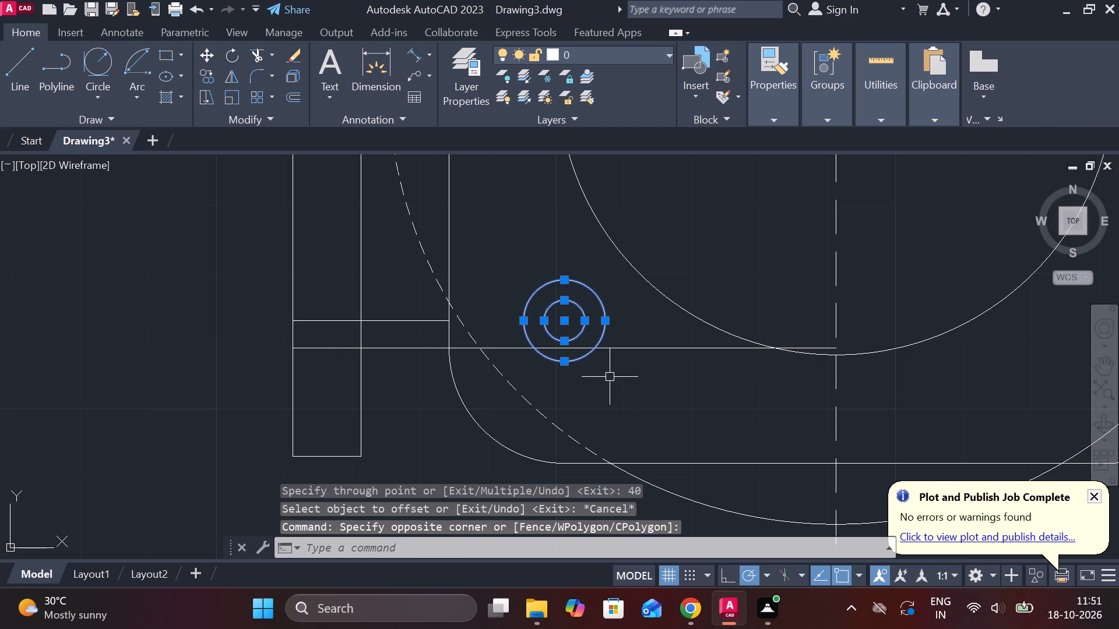
pyautogui.press('m')
pyautogui.press('Return')
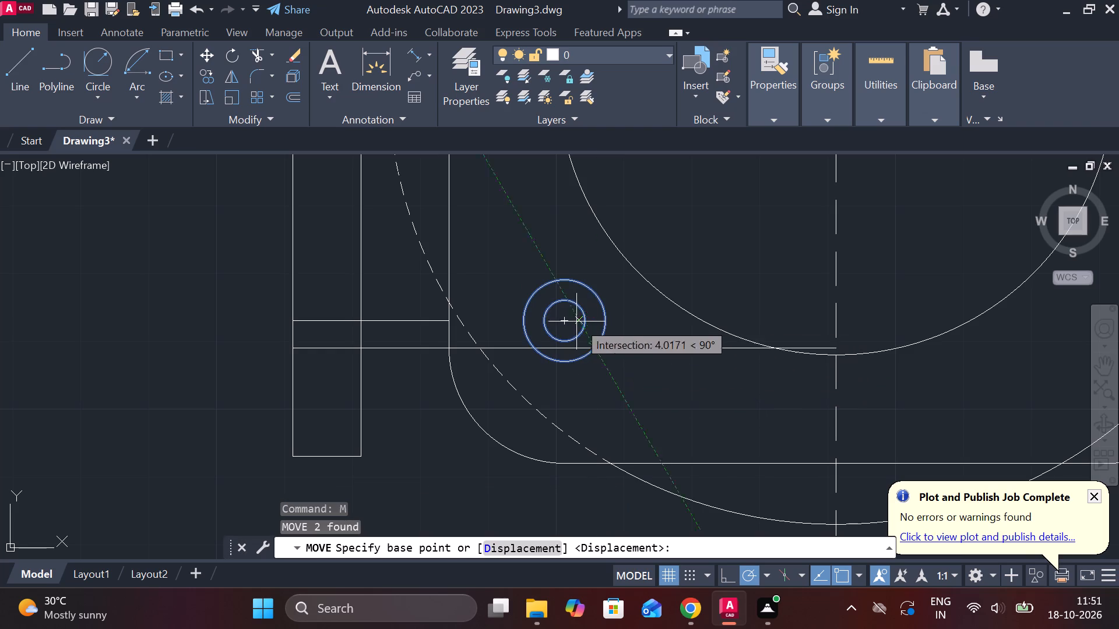
pyautogui.click(563, 320)
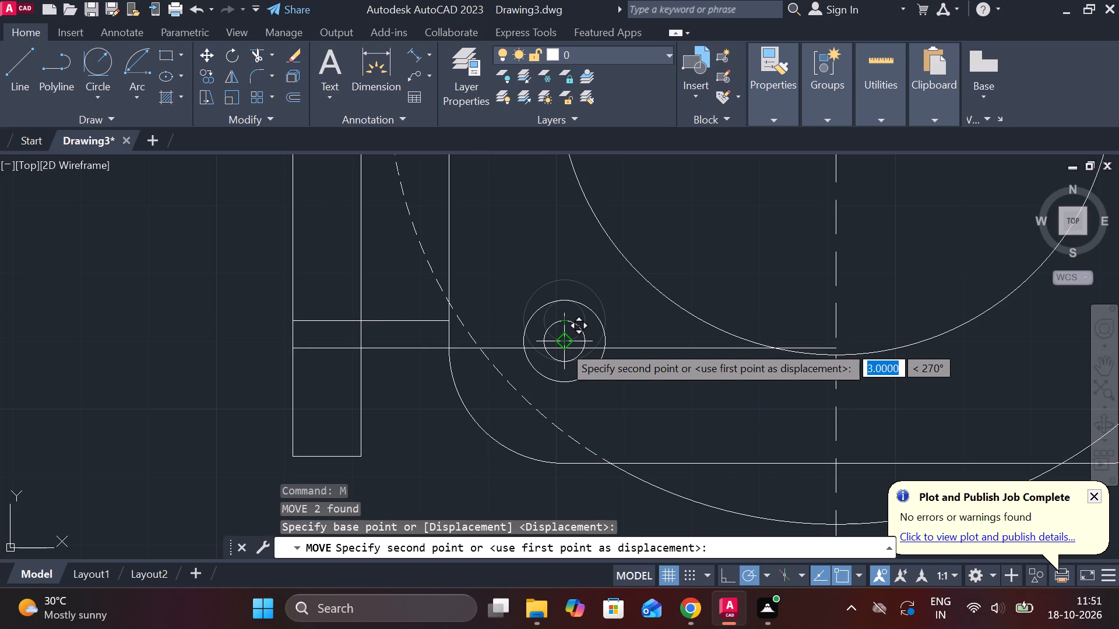
pyautogui.click(563, 351)
pyautogui.press('Escape')
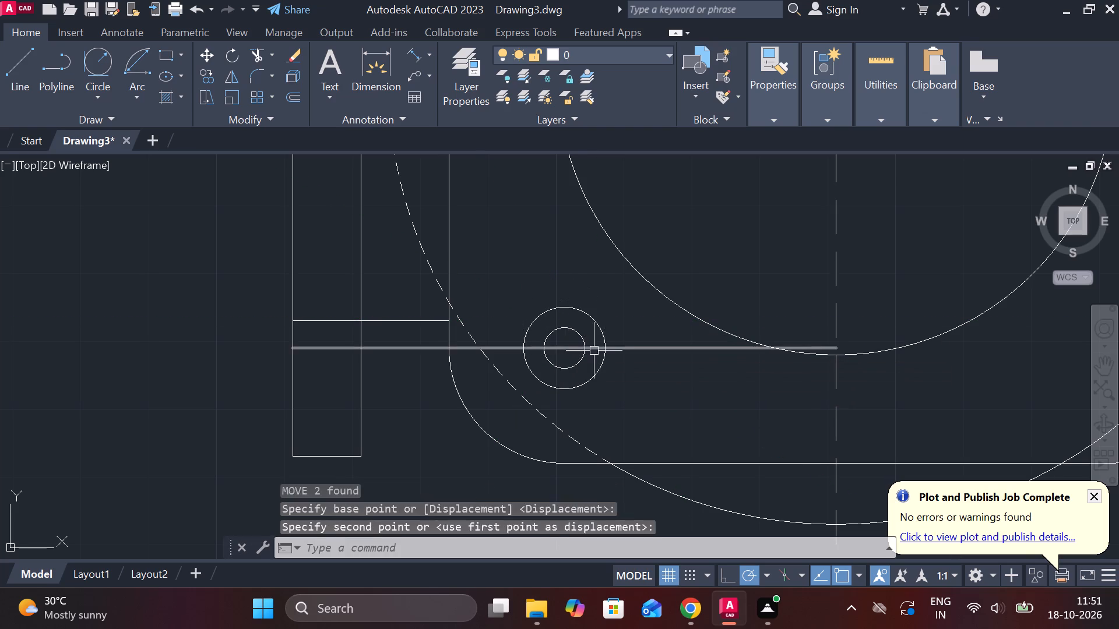
# Erase the offset horizontal construction line running through the lower-left hole.
pyautogui.scroll(-2, 604, 375)
pyautogui.scroll(1, 605, 376)
pyautogui.click(616, 357)
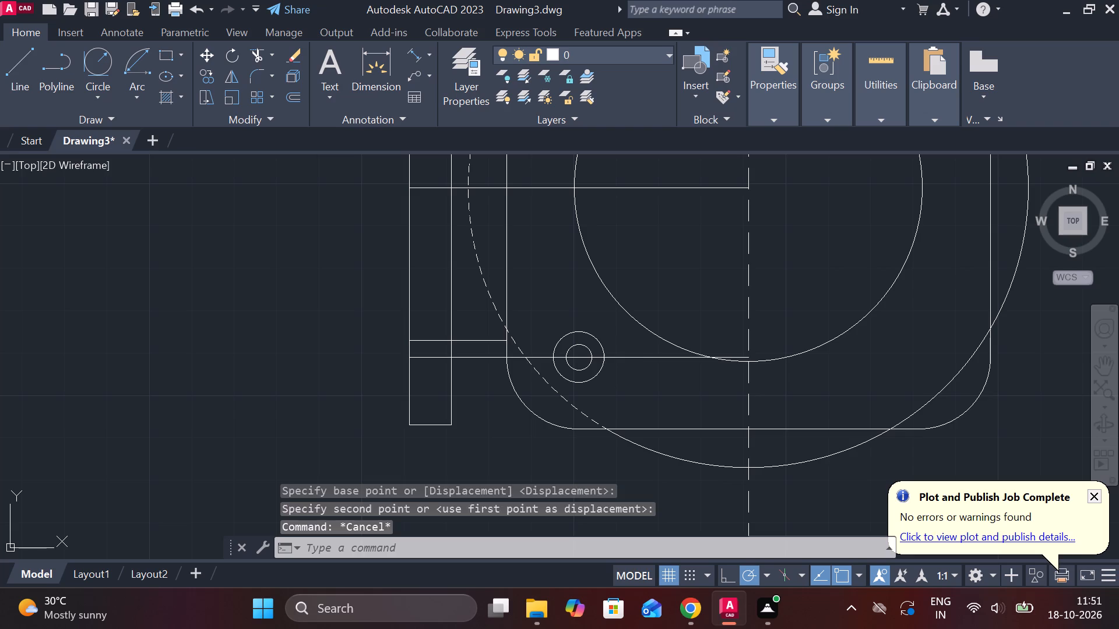
pyautogui.write('E')
pyautogui.press('space')
# Mirror the lower-left concentric hole circles about the vertical centre line, keeping the originals.
pyautogui.click(611, 374)
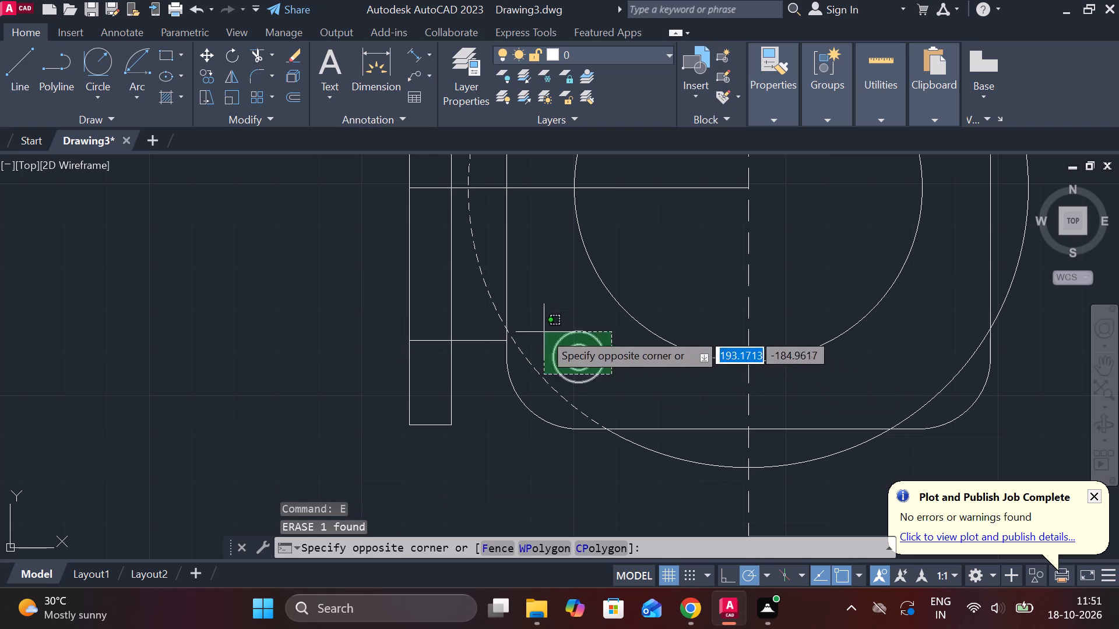
pyautogui.click(543, 331)
pyautogui.write('MI')
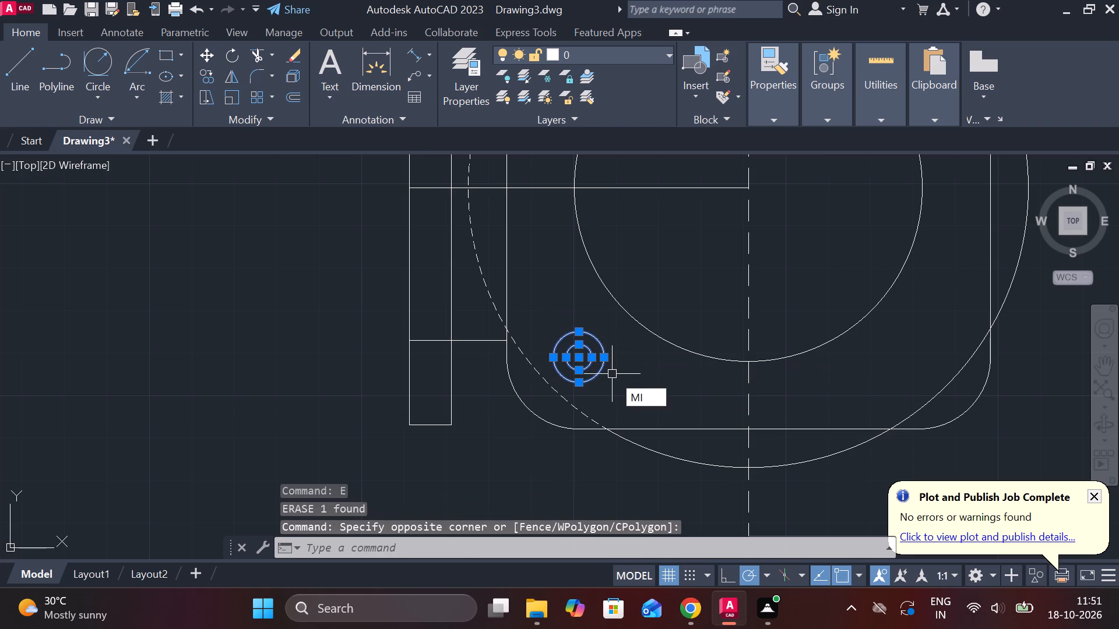
pyautogui.press('Return')
pyautogui.click(746, 190)
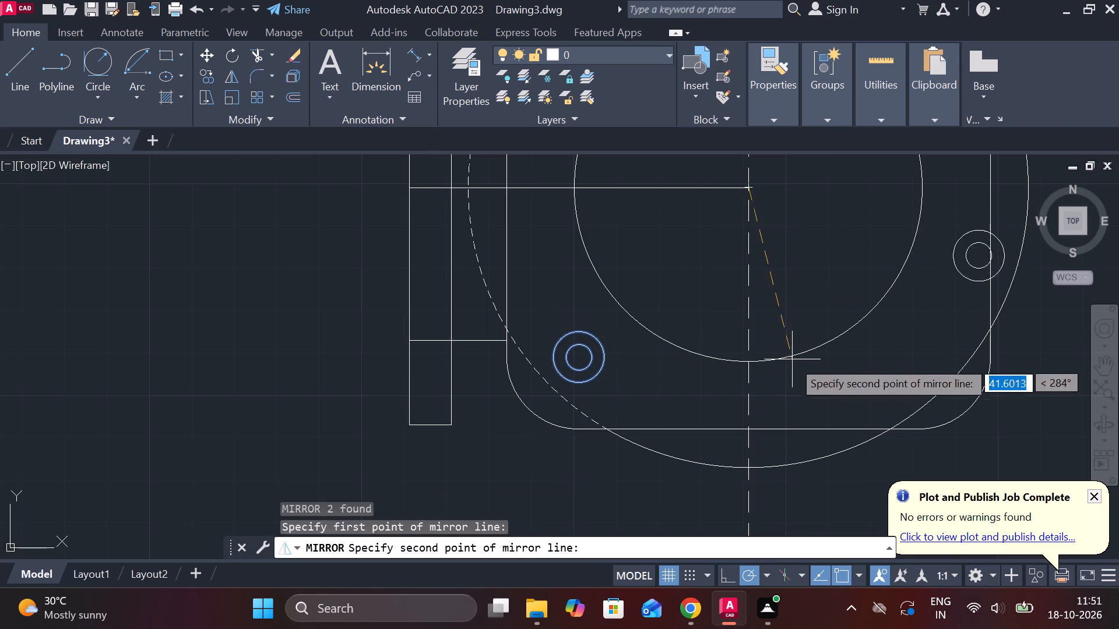
pyautogui.click(748, 425)
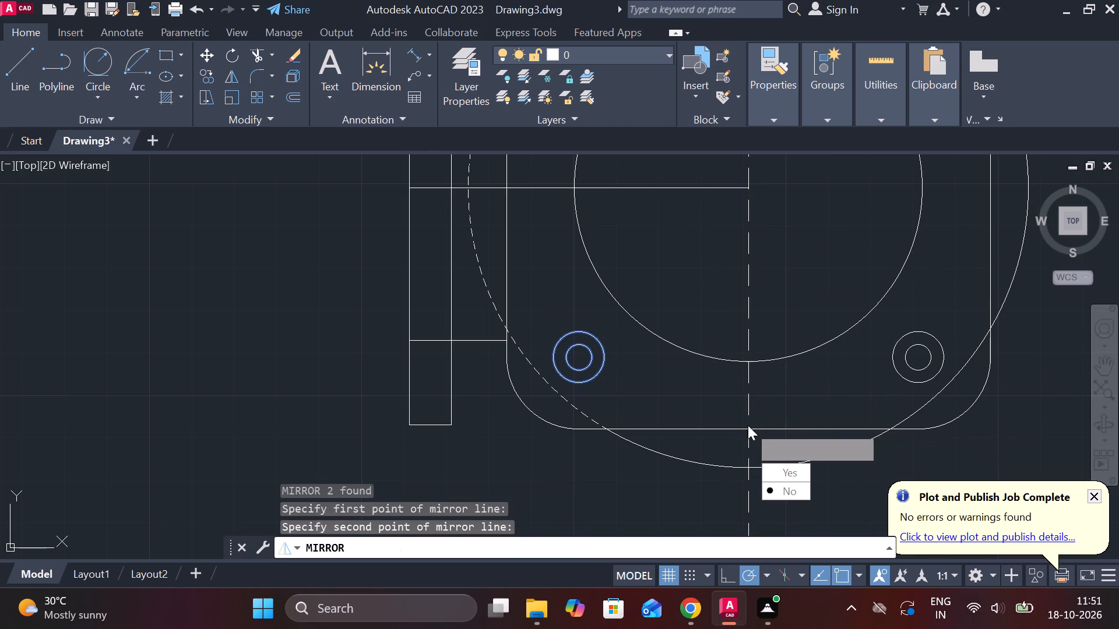
pyautogui.moveTo(780, 500); pyautogui.dragTo(748, 425)
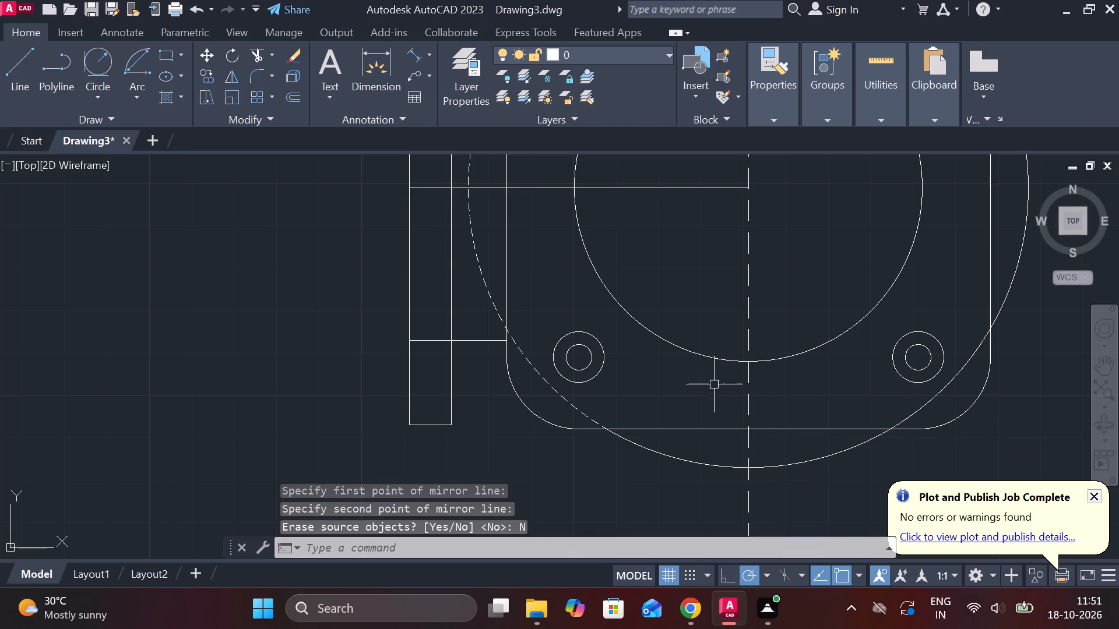
# Mirror both lower pairs of hole circles about the horizontal axis through the large circle's centre, keeping the originals.
pyautogui.moveTo(698, 384); pyautogui.dragTo(605, 393, button='middle')
pyautogui.click(862, 366)
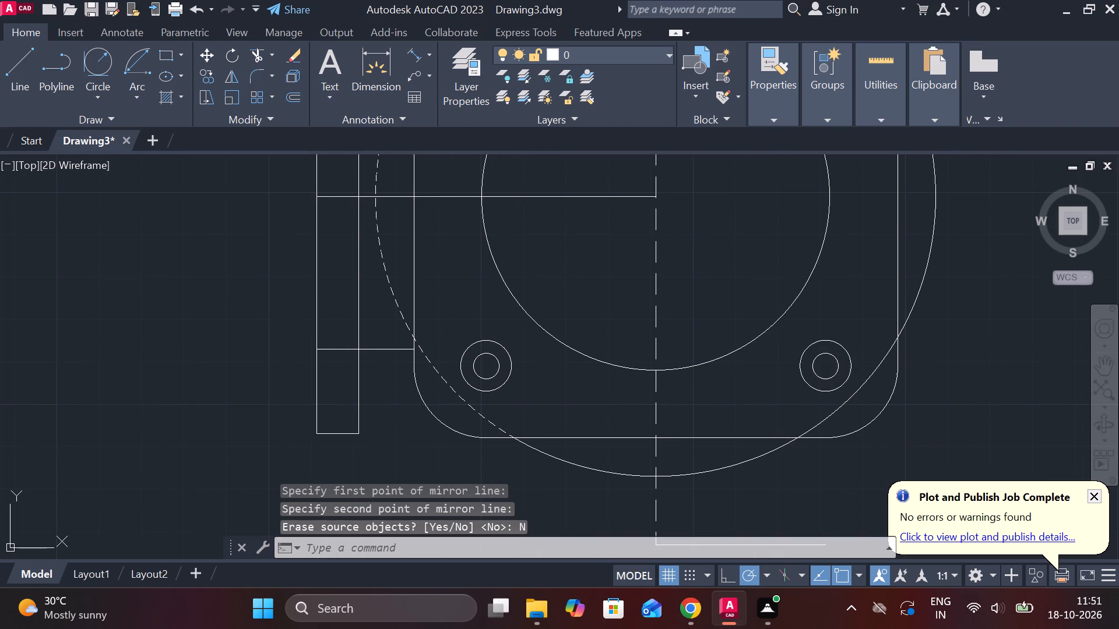
pyautogui.click(781, 356)
pyautogui.moveTo(528, 395); pyautogui.dragTo(523, 391)
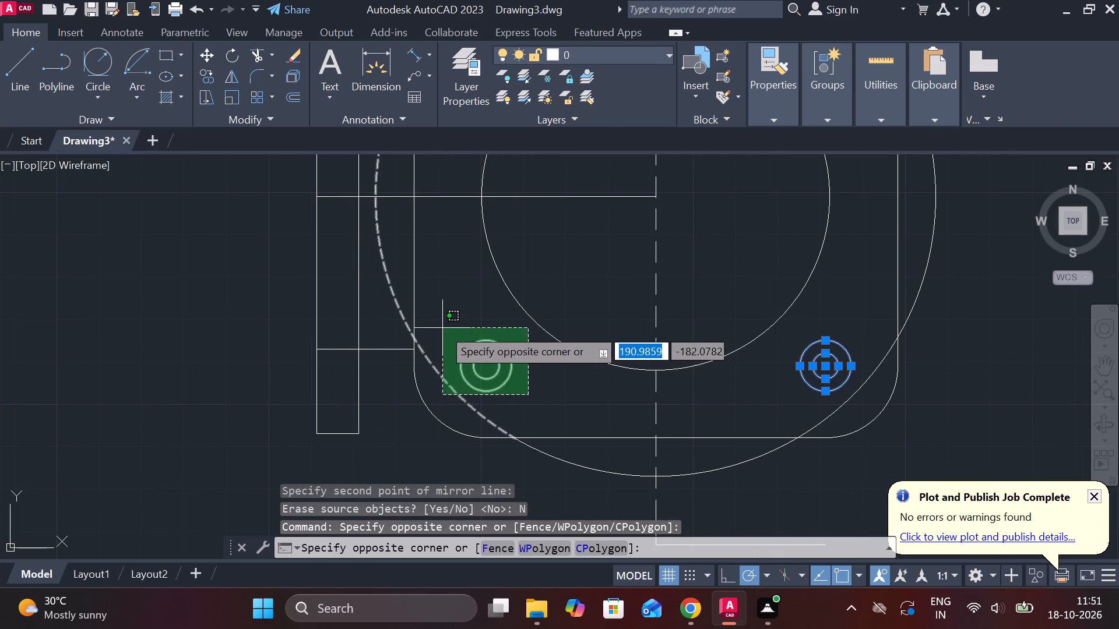
pyautogui.click(469, 323)
pyautogui.scroll(-1, 543, 391)
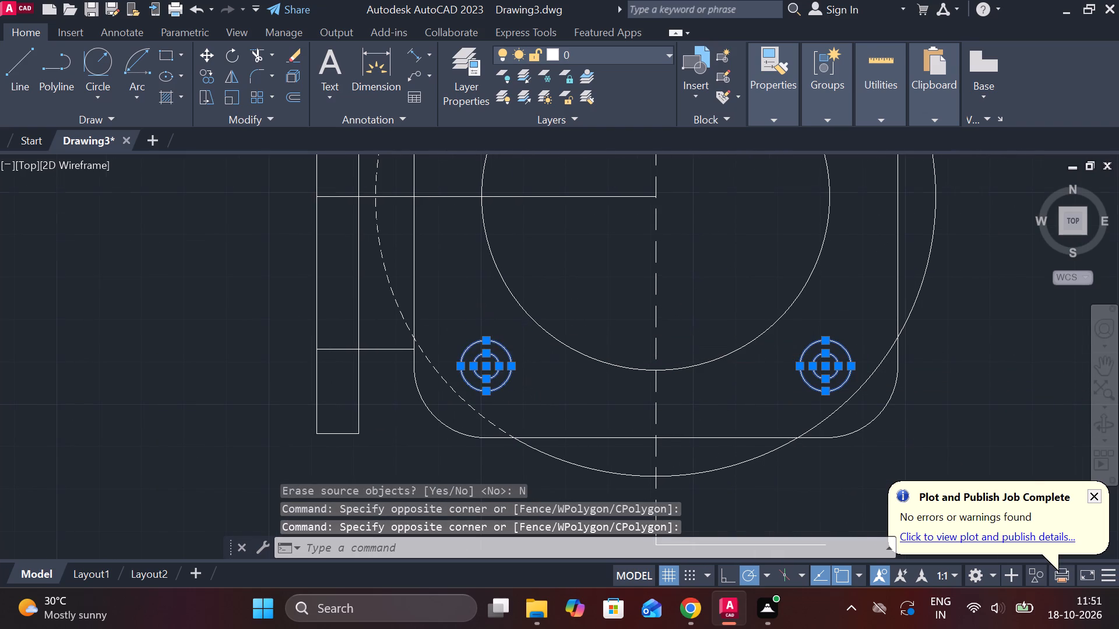
pyautogui.write('MI')
pyautogui.press('Return')
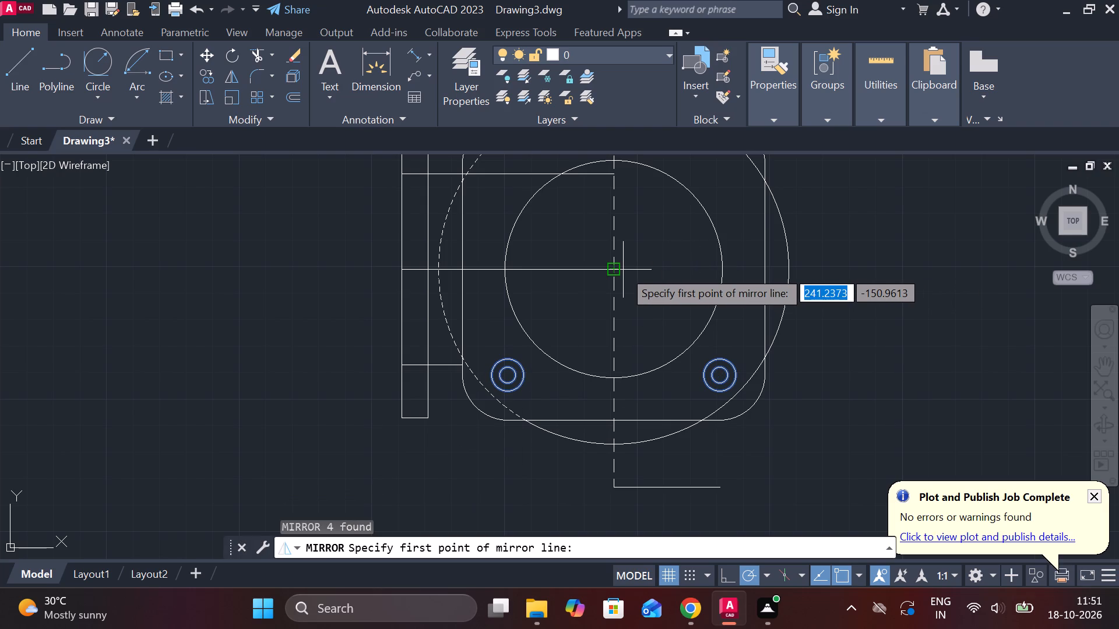
pyautogui.click(612, 271)
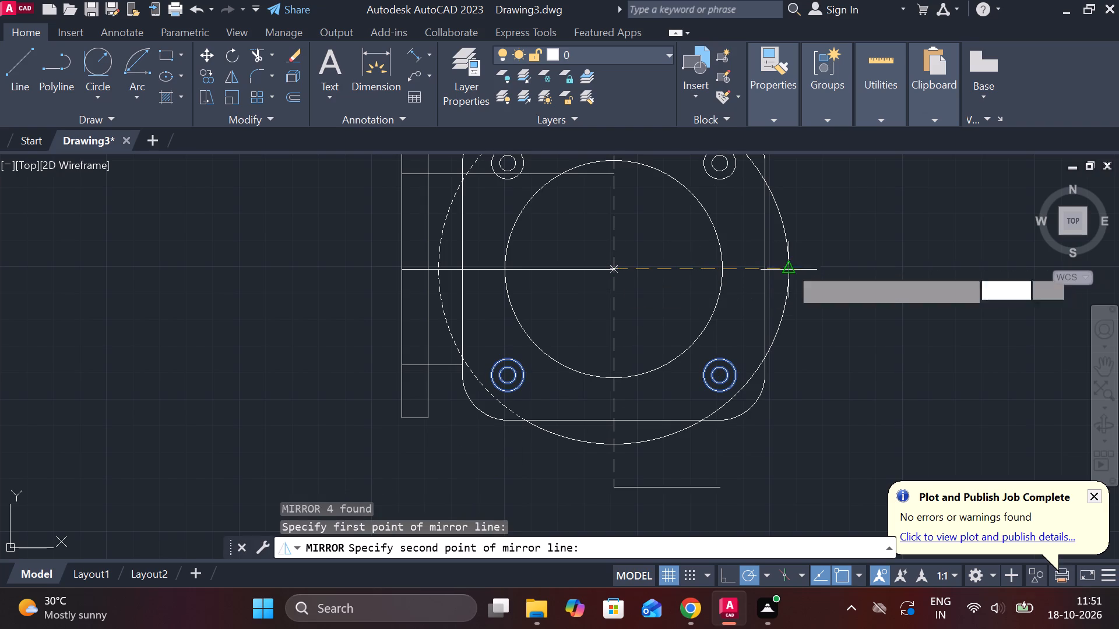
pyautogui.click(790, 267)
pyautogui.moveTo(809, 324); pyautogui.dragTo(790, 267)
# Trim the upper horizontal line away between the narrow side strip and the vertical centre line.
pyautogui.scroll(-1, 837, 269)
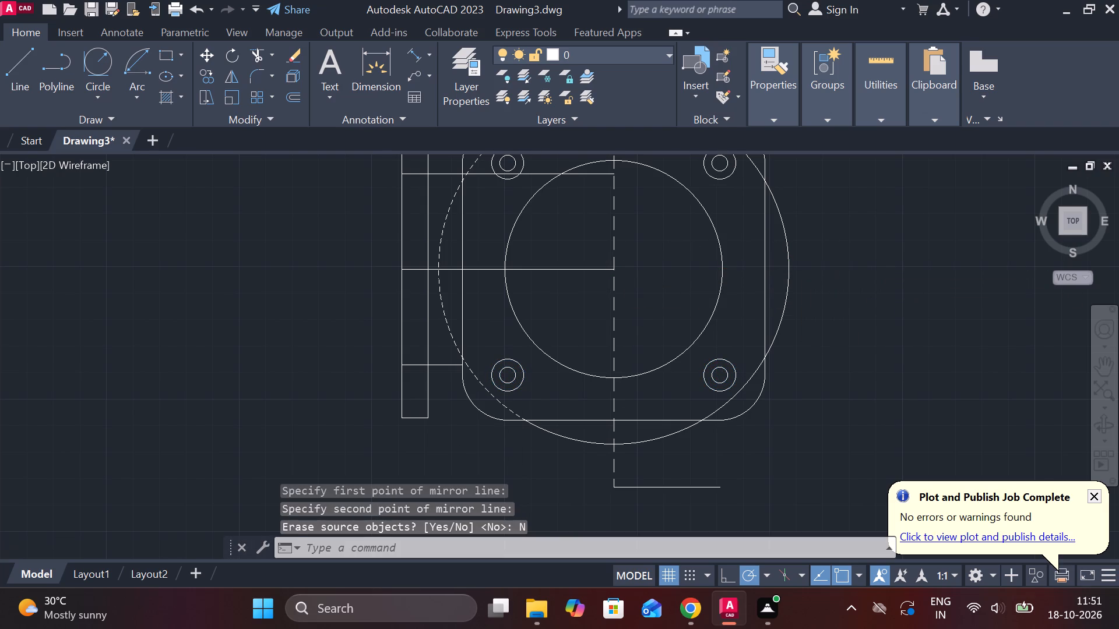
pyautogui.scroll(1, 660, 221)
pyautogui.write('TR')
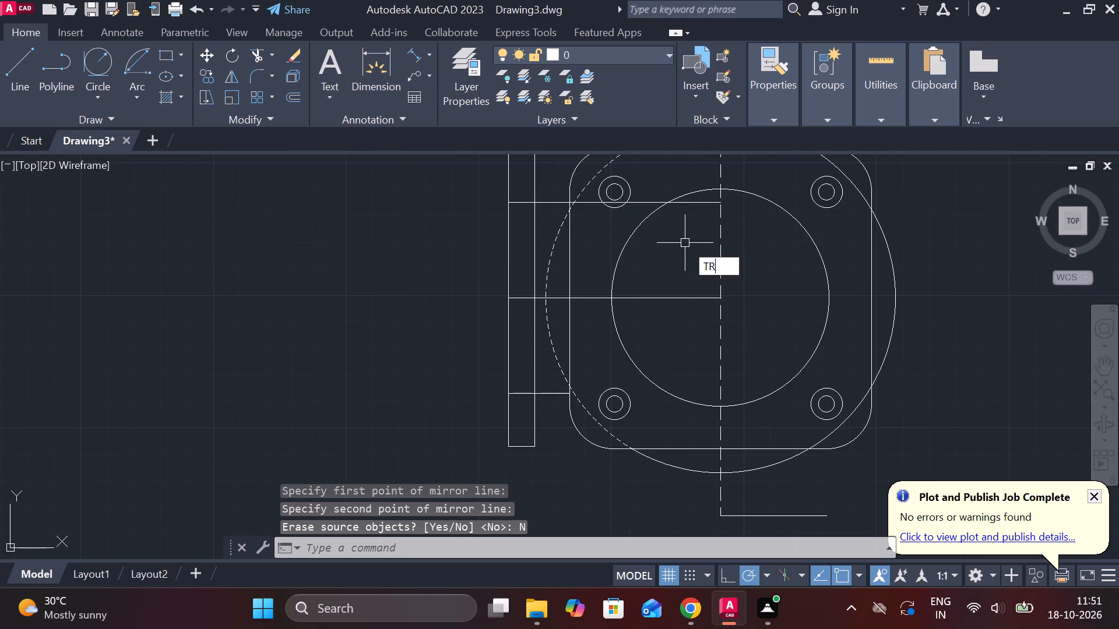
pyautogui.press('space')
pyautogui.click(691, 202)
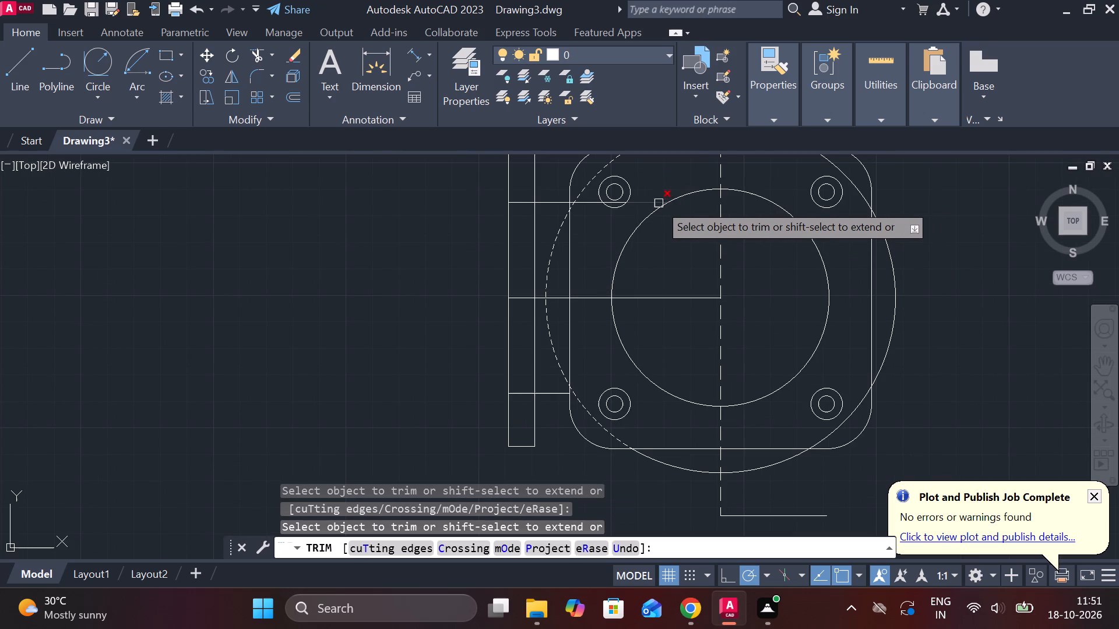
pyautogui.click(659, 203)
pyautogui.scroll(3, 611, 203)
pyautogui.click(611, 202)
pyautogui.click(566, 202)
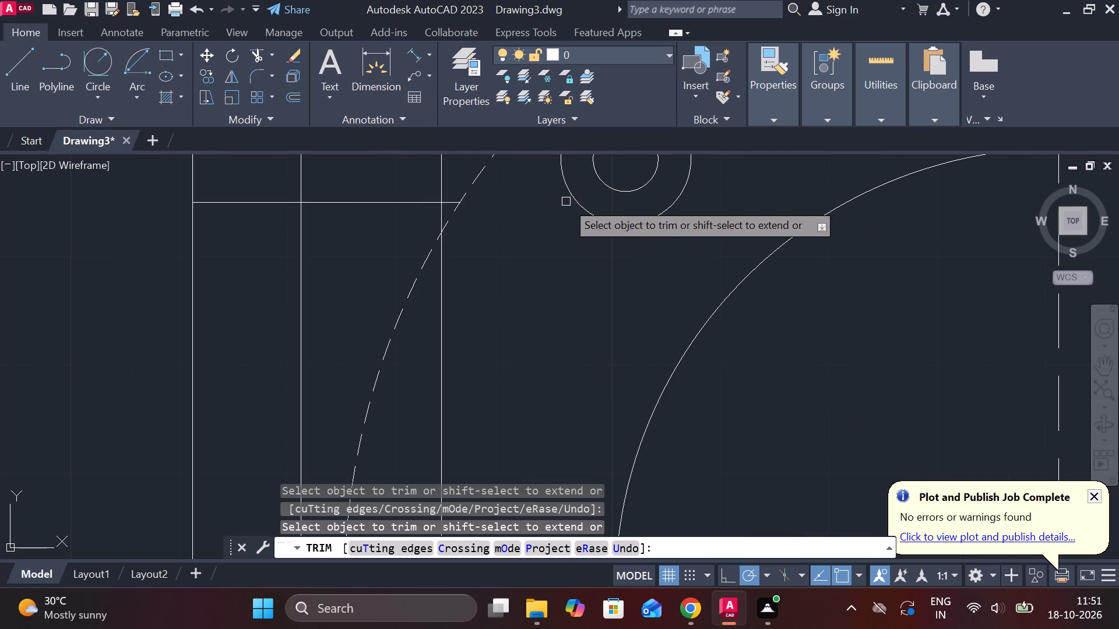
pyautogui.scroll(-3, 523, 225)
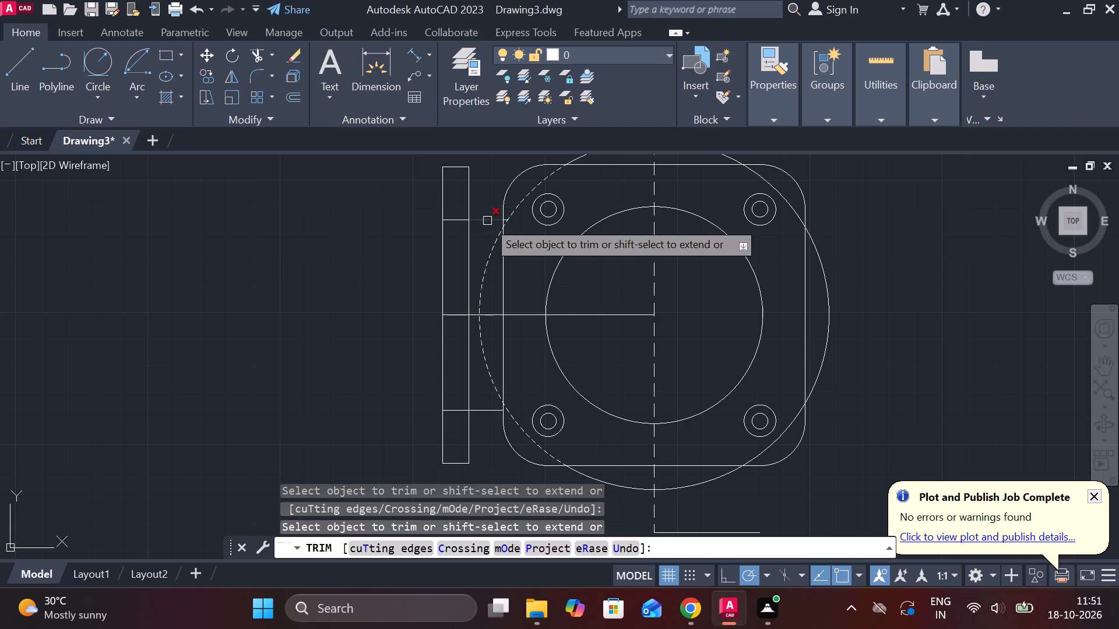
pyautogui.click(487, 221)
pyautogui.scroll(4, 497, 236)
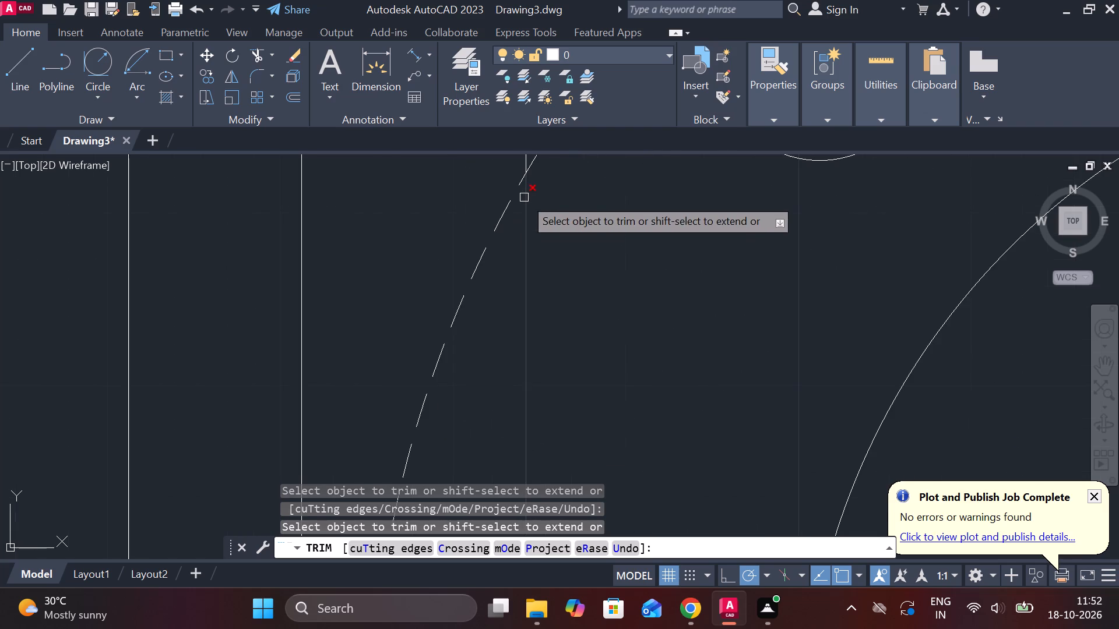
pyautogui.moveTo(533, 211); pyautogui.dragTo(529, 430, button='middle')
pyautogui.click(540, 349)
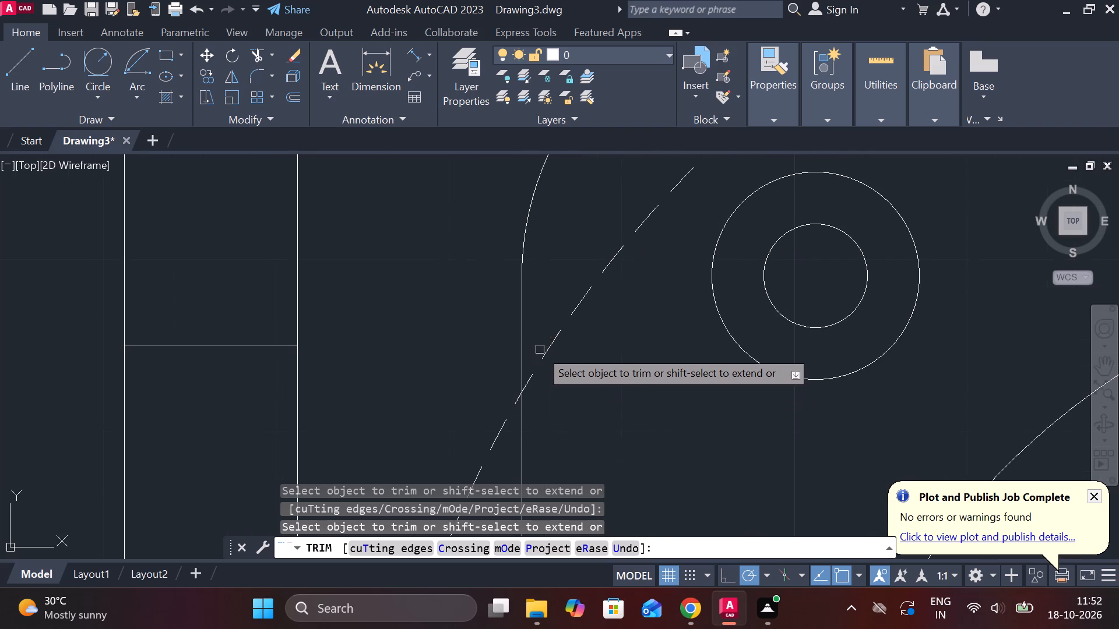
# Trim away the lower horizontal line between the side strip and the plate, and the leftover horizontal line below the plate.
pyautogui.scroll(-5, 555, 368)
pyautogui.moveTo(759, 434); pyautogui.dragTo(794, 270, button='middle')
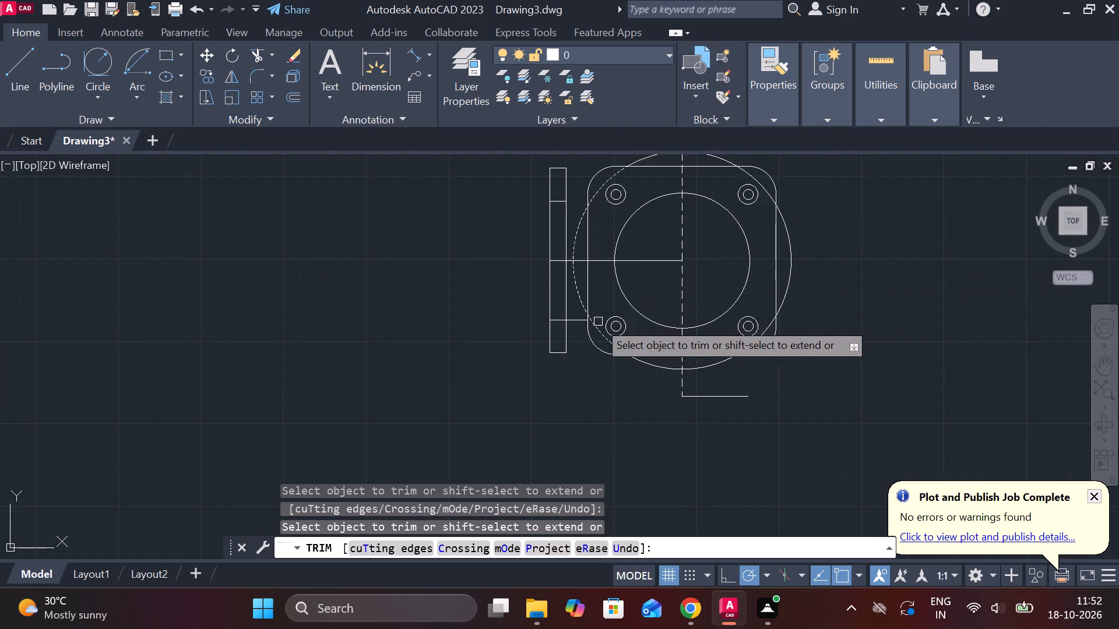
pyautogui.scroll(5, 598, 321)
pyautogui.click(471, 303)
pyautogui.scroll(-4, 469, 303)
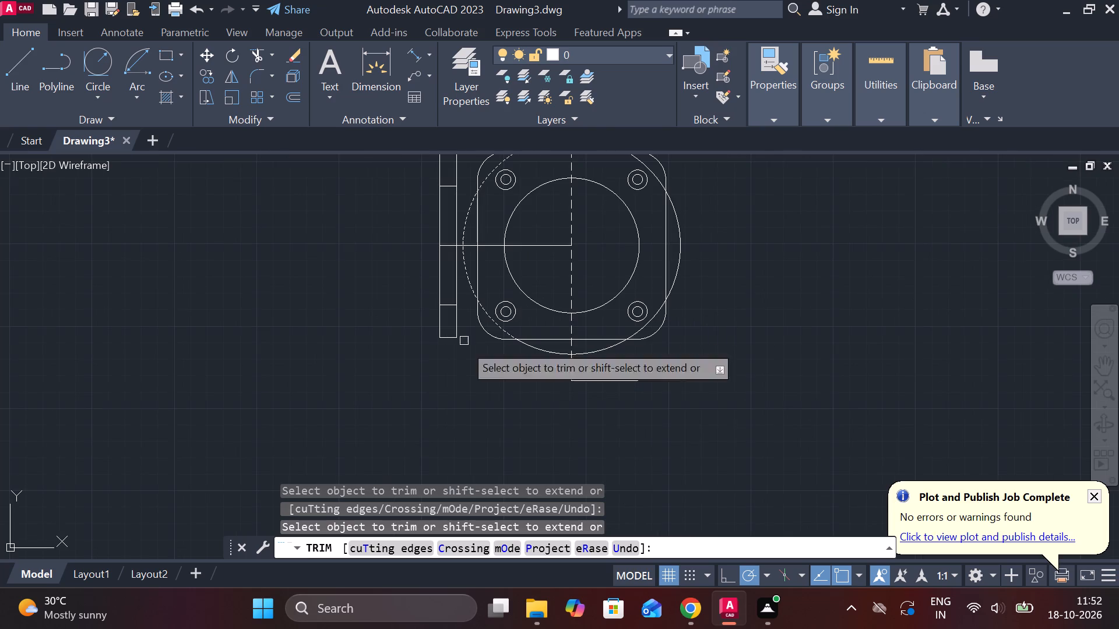
pyautogui.click(610, 377)
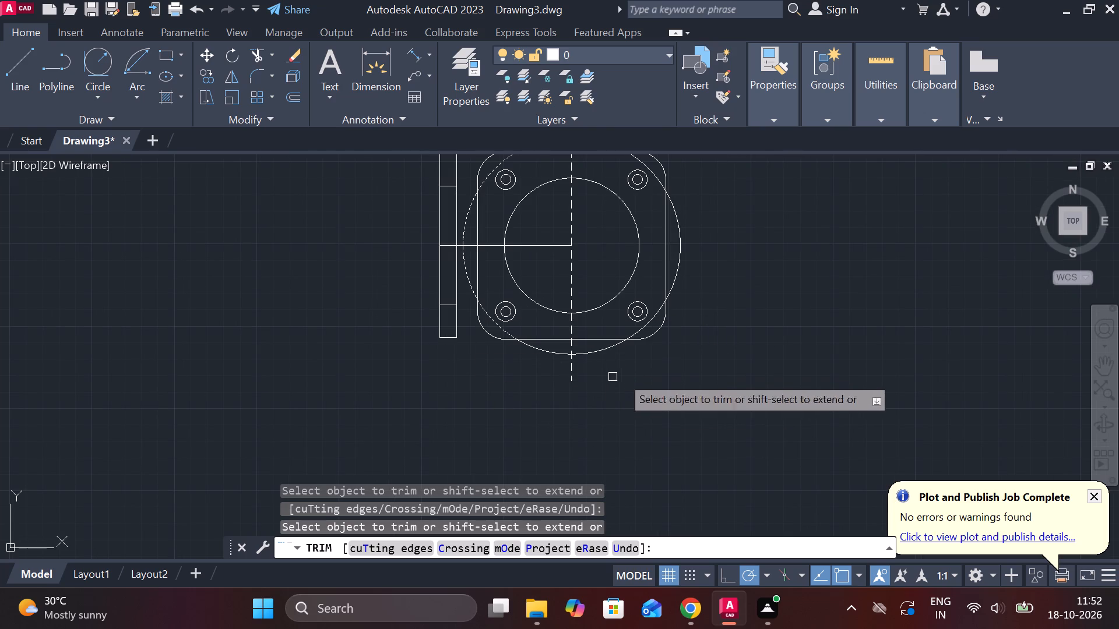
pyautogui.press('Escape')
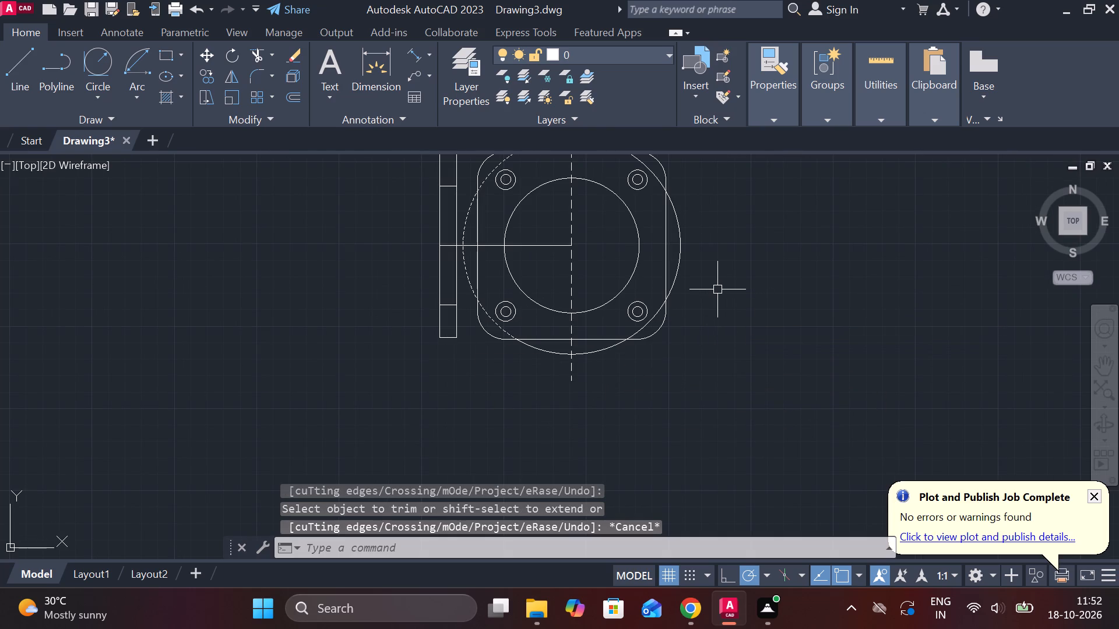
pyautogui.moveTo(745, 350); pyautogui.dragTo(757, 385, button='middle')
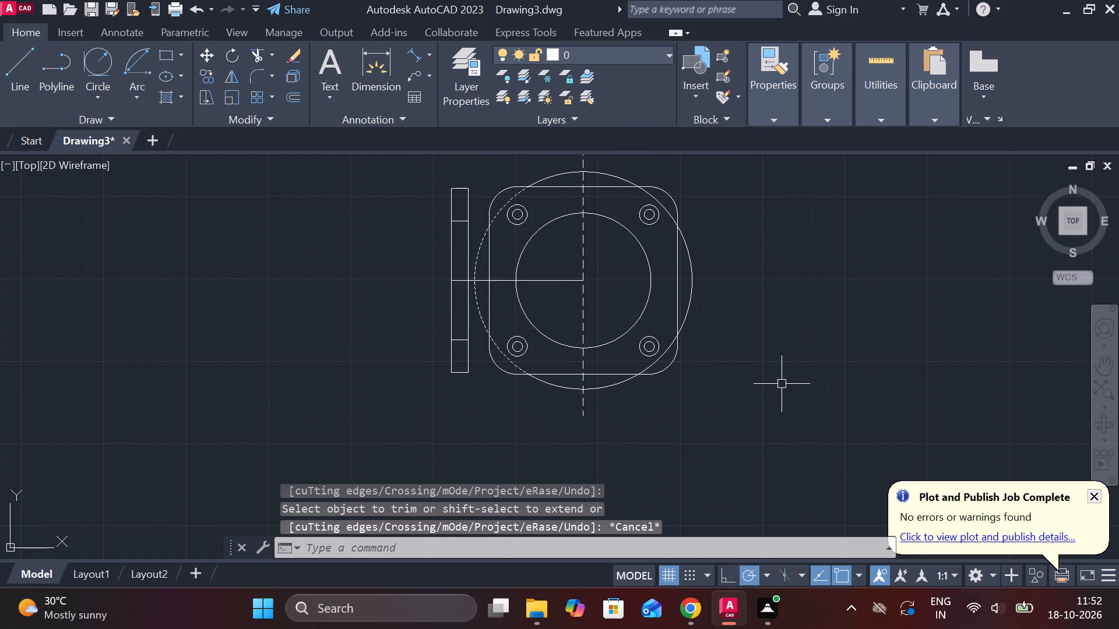
# Draw a slanted line from the inner end of the side strip's upper horizontal line up to the plate's left edge.
pyautogui.scroll(1, 406, 239)
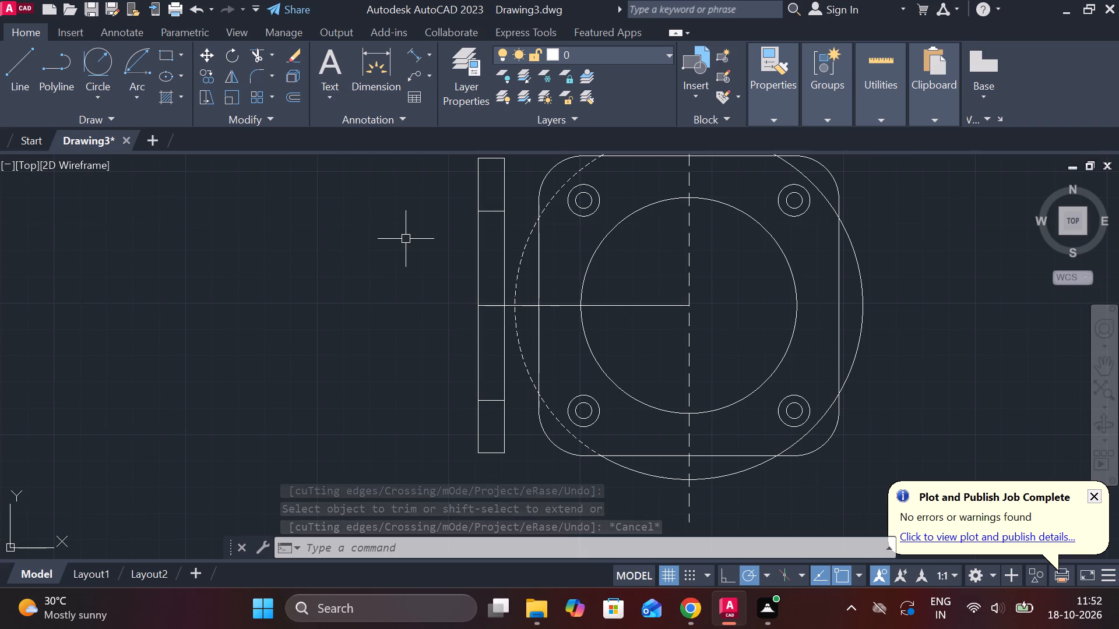
pyautogui.press('l')
pyautogui.press('Return')
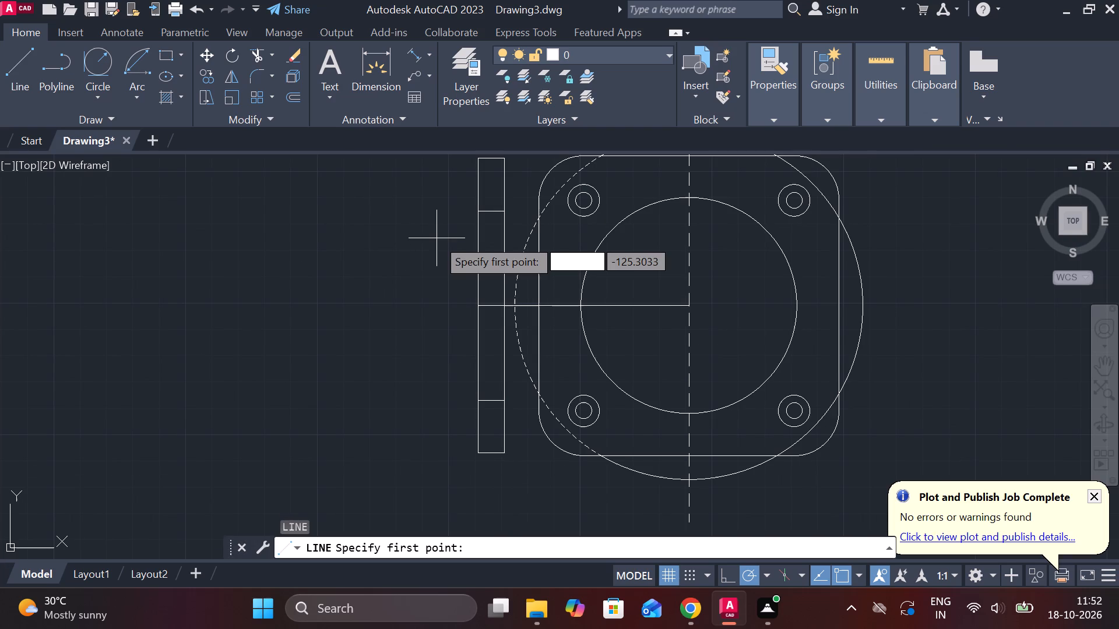
pyautogui.click(508, 214)
pyautogui.click(528, 190)
pyautogui.press('Escape')
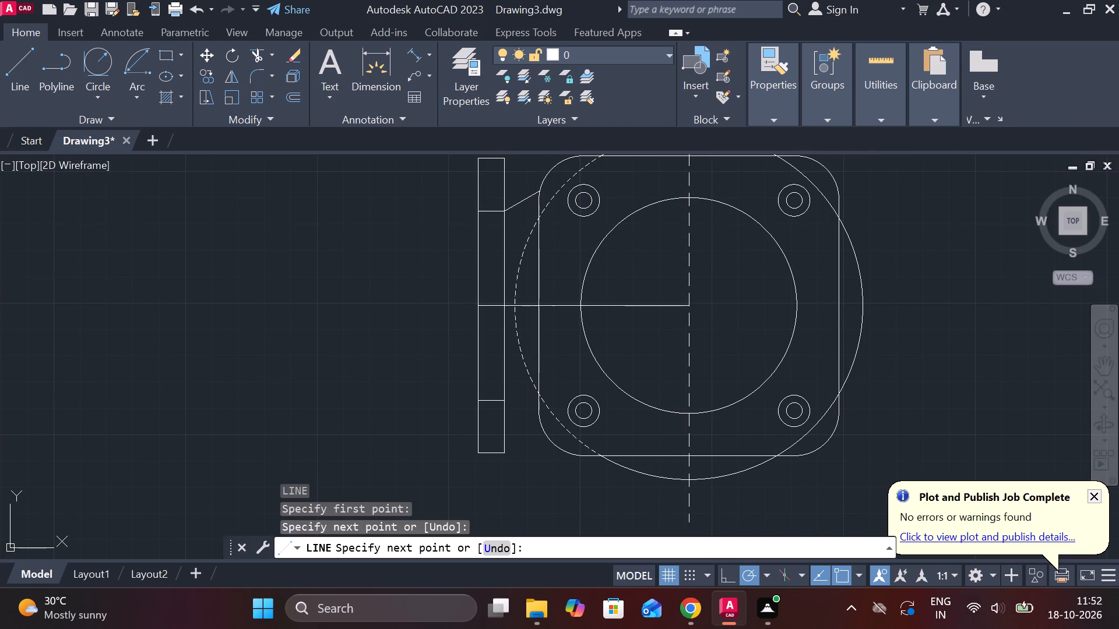
# Draw a slanted line from the inner end of the side strip's lower horizontal line to just past the plate's lower-left rounded corner.
pyautogui.press('space')
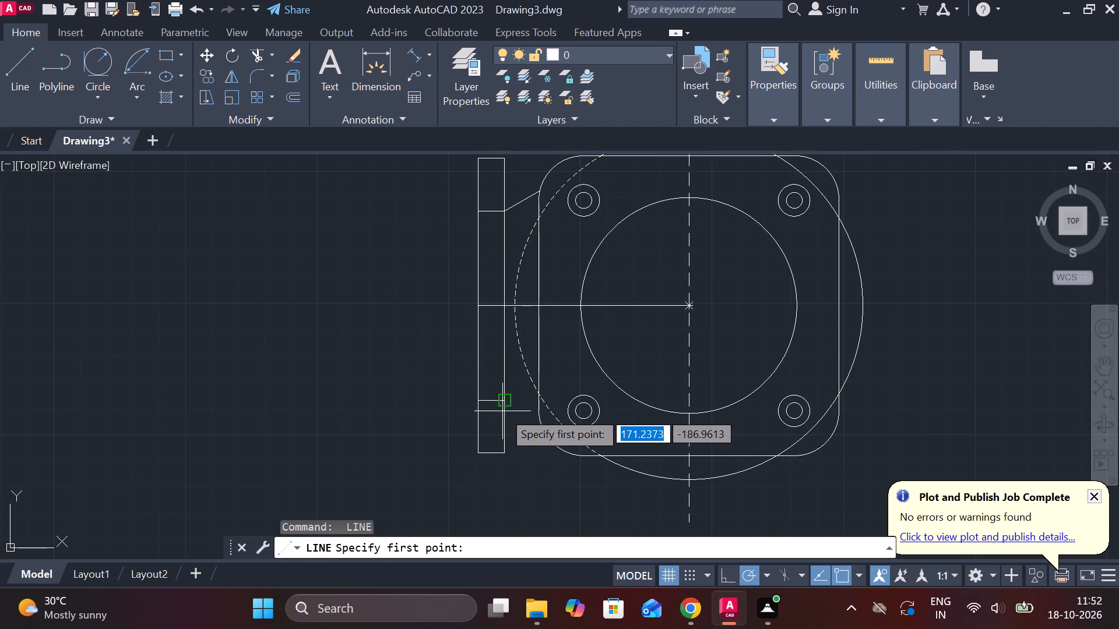
pyautogui.click(501, 397)
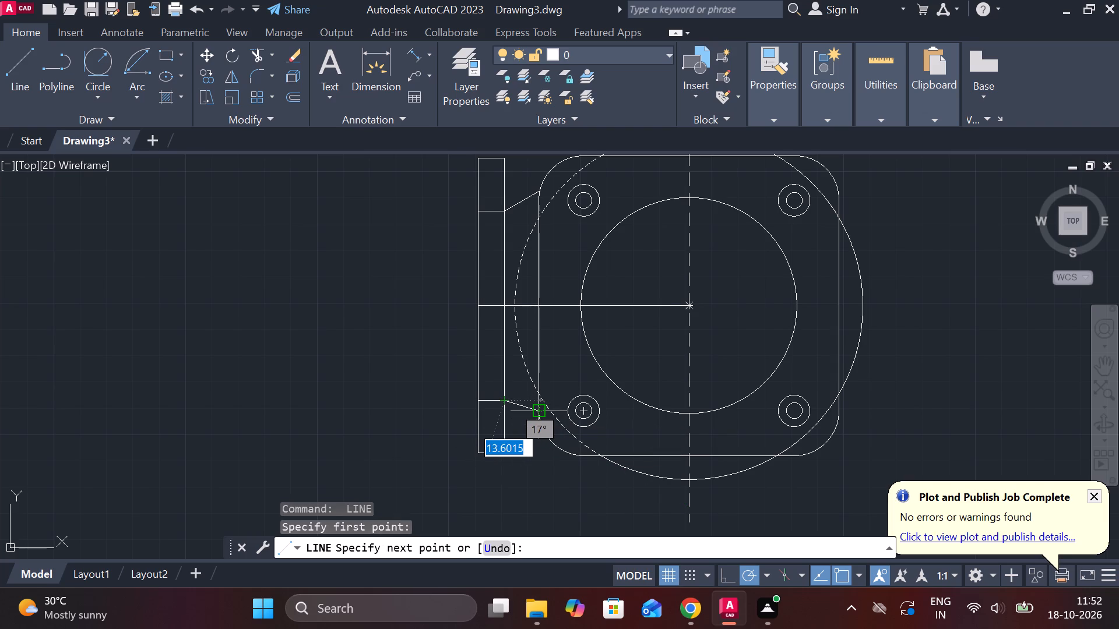
pyautogui.scroll(3, 540, 414)
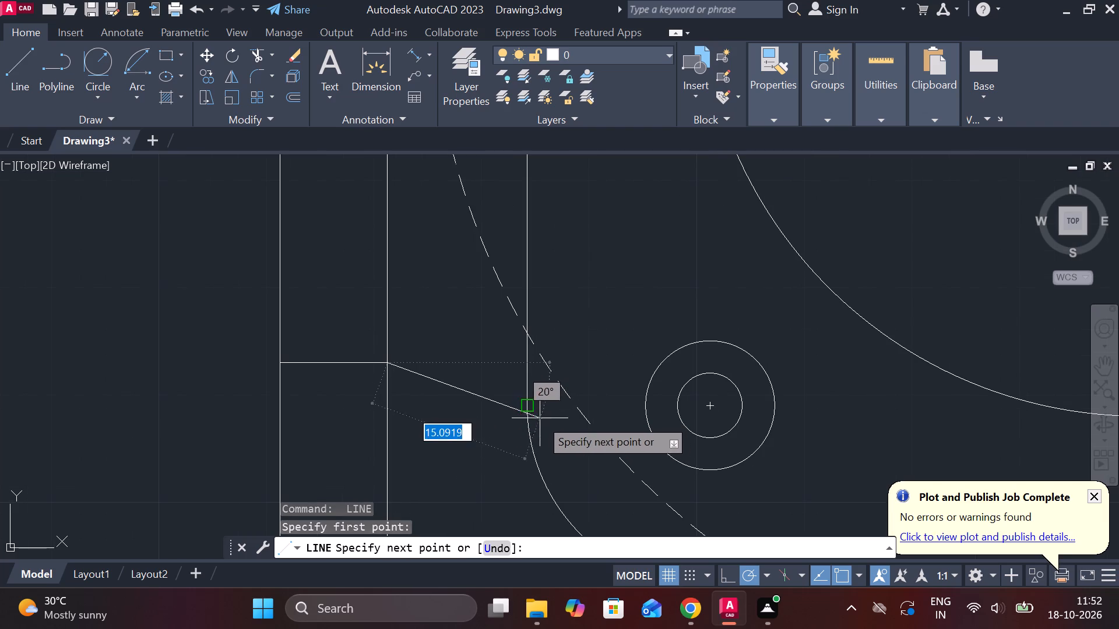
pyautogui.click(557, 467)
pyautogui.press('Escape')
# Trim the end of the lower slanted line that extends inside the plate's rounded corner.
pyautogui.write('TR')
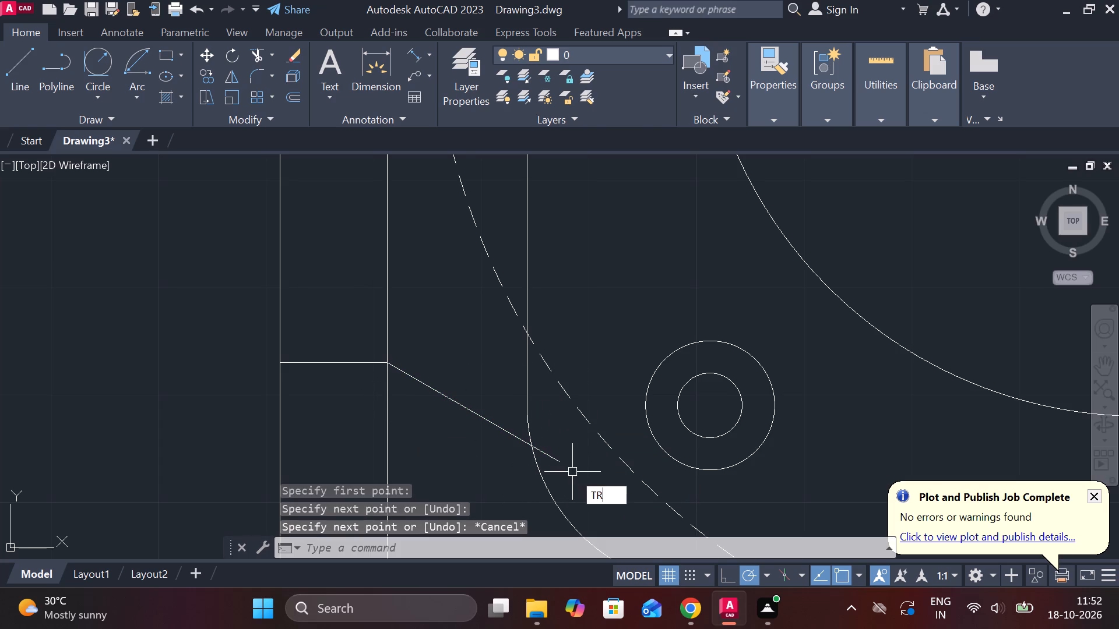
pyautogui.press('space')
pyautogui.click(558, 458)
pyautogui.scroll(-3, 558, 458)
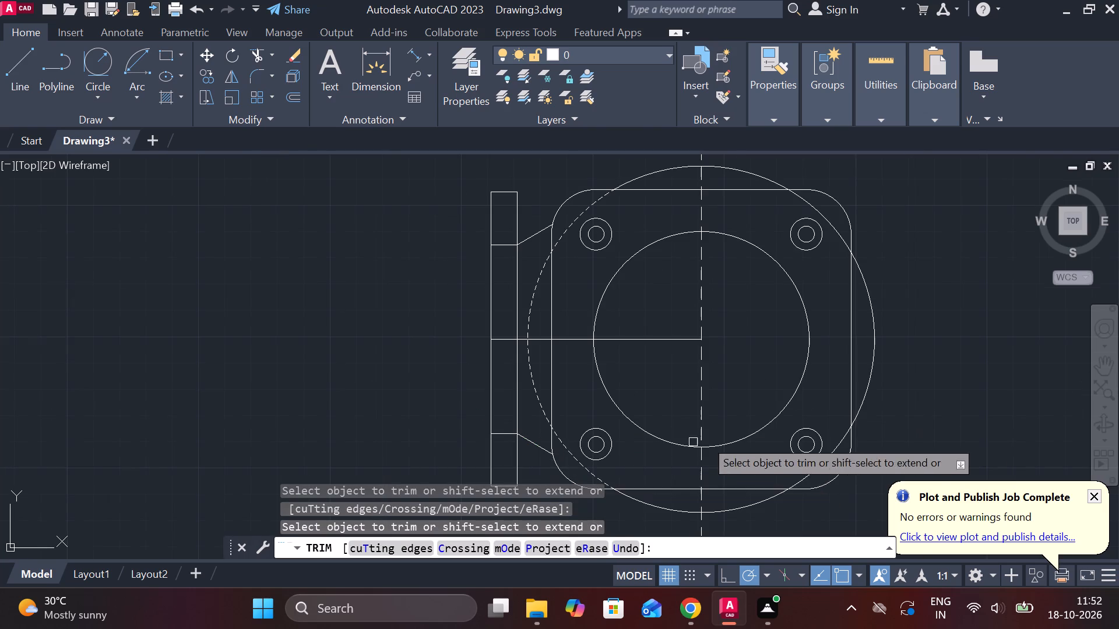
pyautogui.scroll(-2, 777, 398)
pyautogui.moveTo(830, 380); pyautogui.dragTo(679, 361, button='middle')
pyautogui.press('Escape')
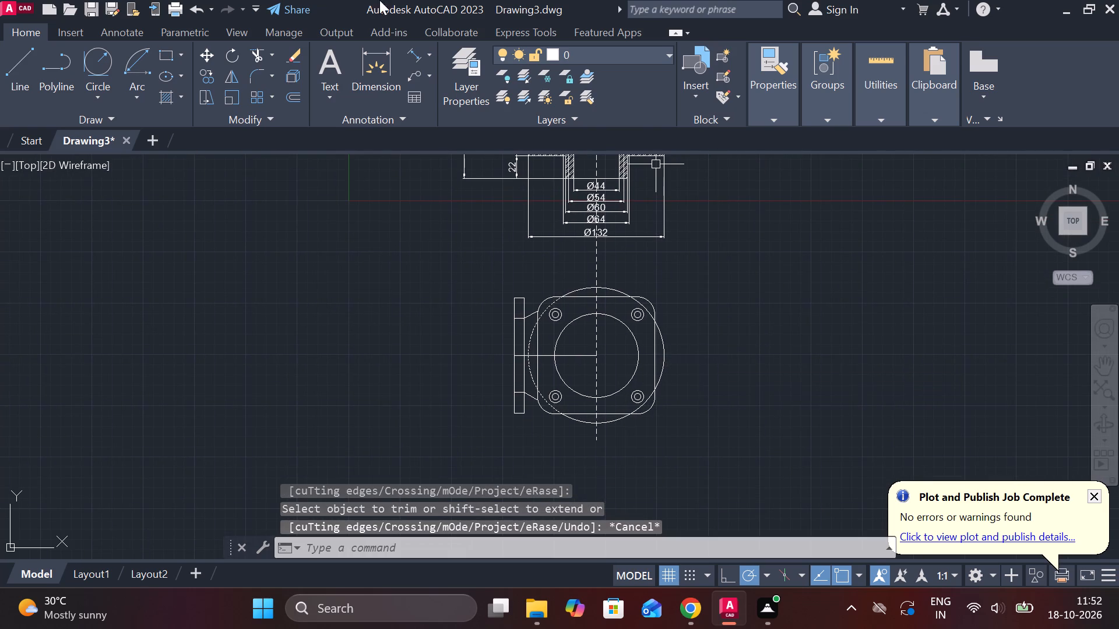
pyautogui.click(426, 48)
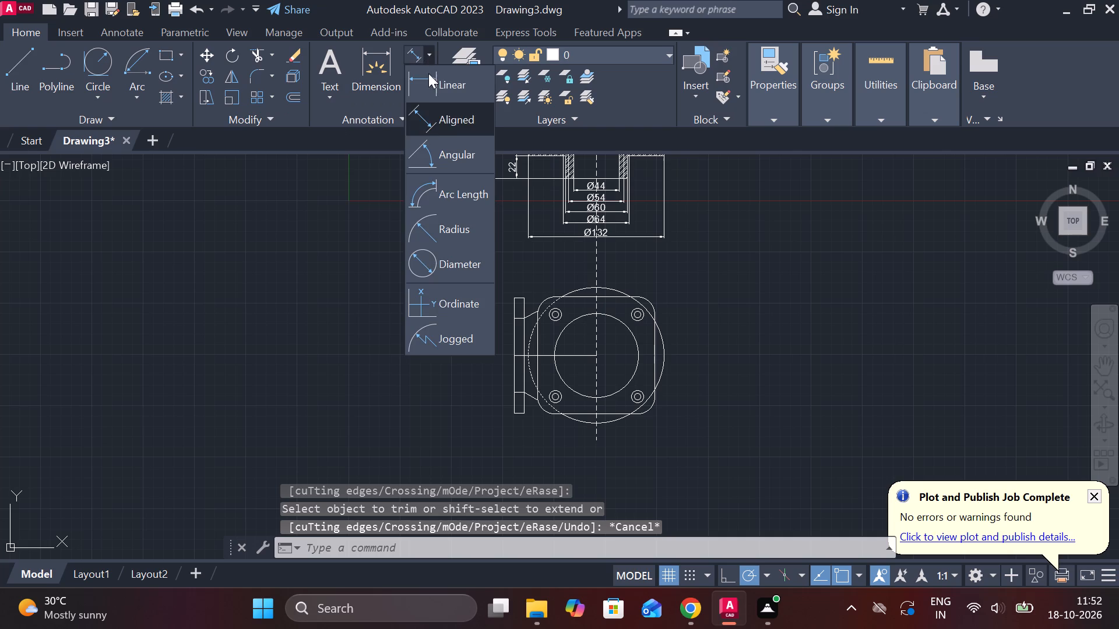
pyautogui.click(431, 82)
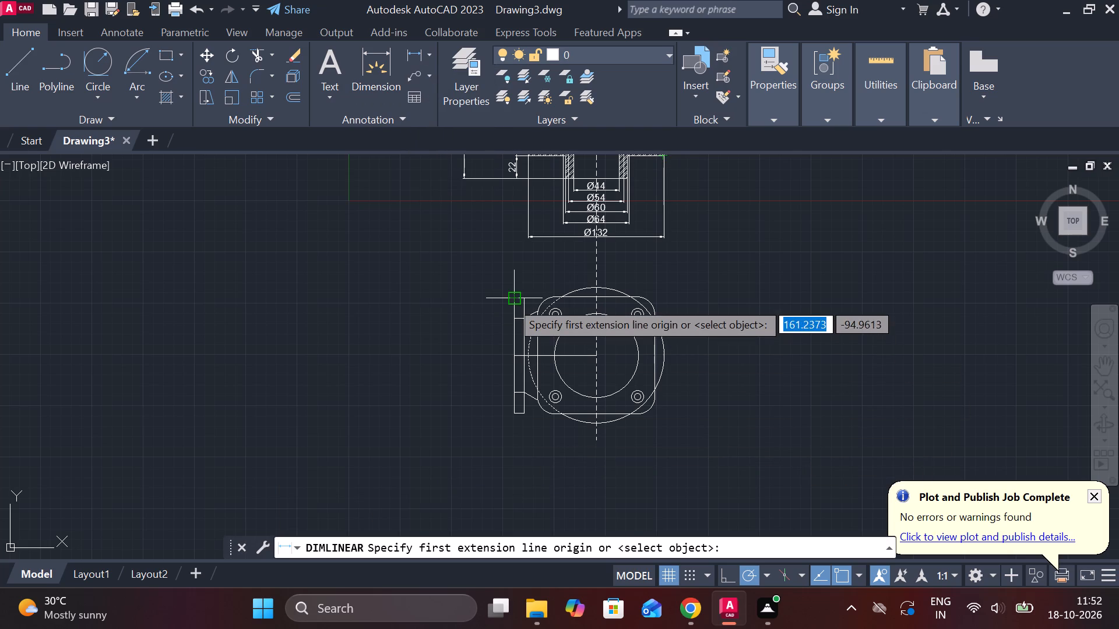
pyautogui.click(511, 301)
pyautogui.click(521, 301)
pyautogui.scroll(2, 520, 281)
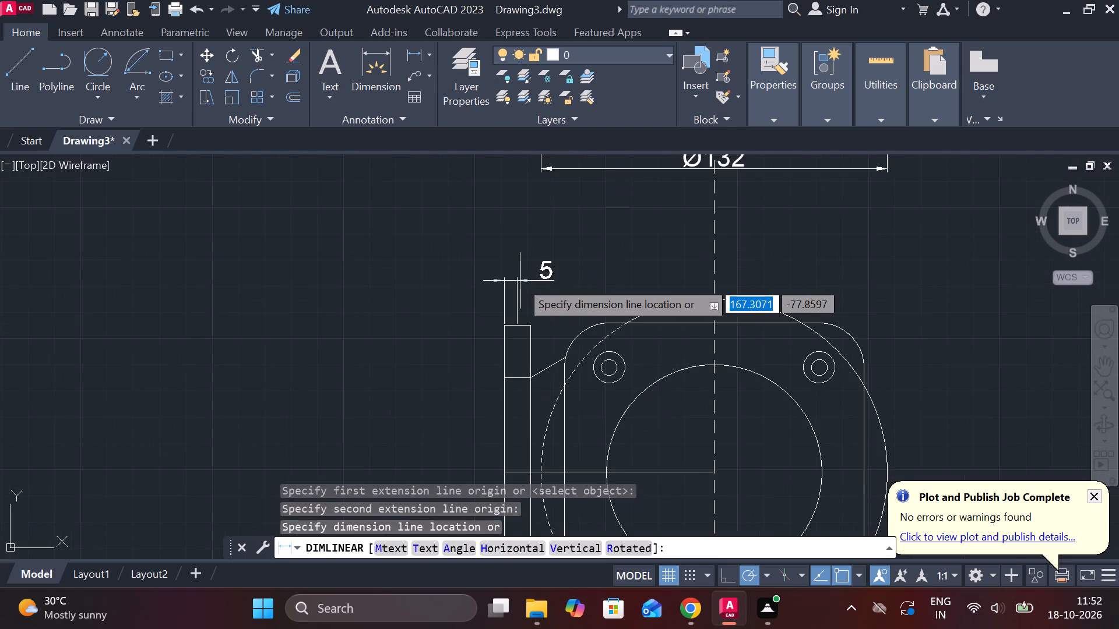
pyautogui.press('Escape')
# Add a linear dimension for the side strip's width, placed above its top edge.
pyautogui.press('space')
pyautogui.click(508, 323)
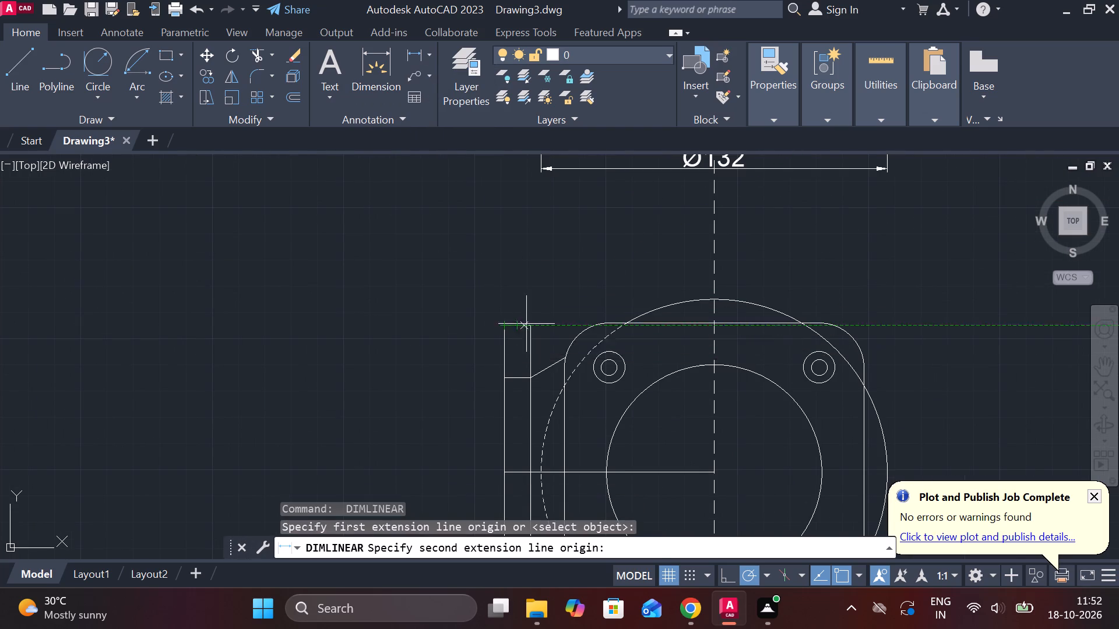
pyautogui.click(534, 324)
pyautogui.click(533, 280)
# Add a vertical linear dimension for the side strip's full height, placed to the left of the strip.
pyautogui.moveTo(524, 303); pyautogui.dragTo(545, 172, button='middle')
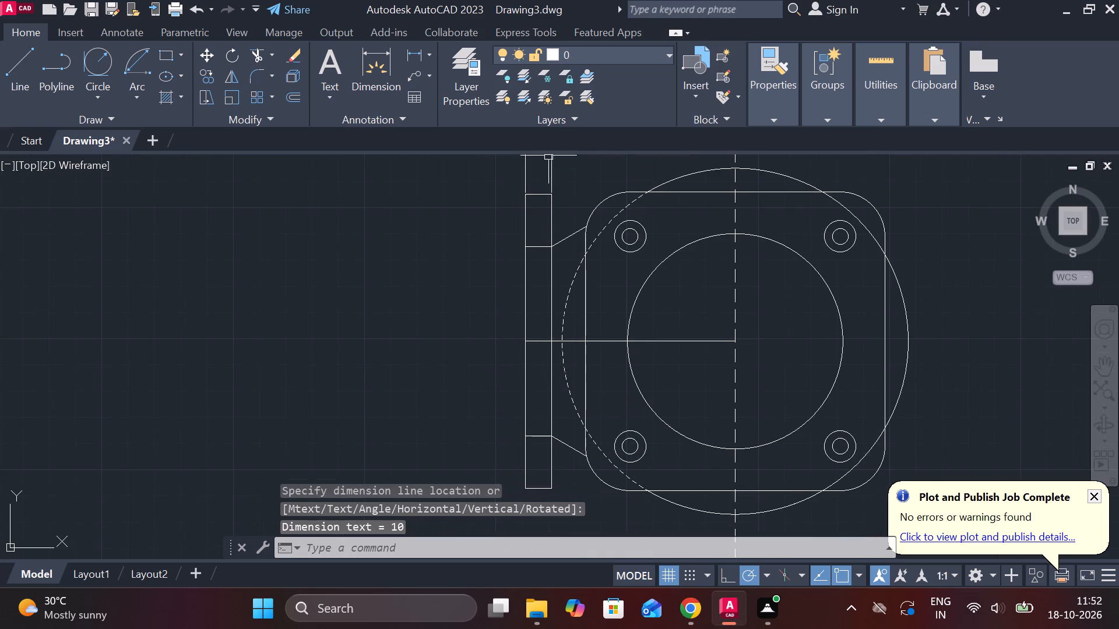
pyautogui.press('space')
pyautogui.scroll(2, 528, 195)
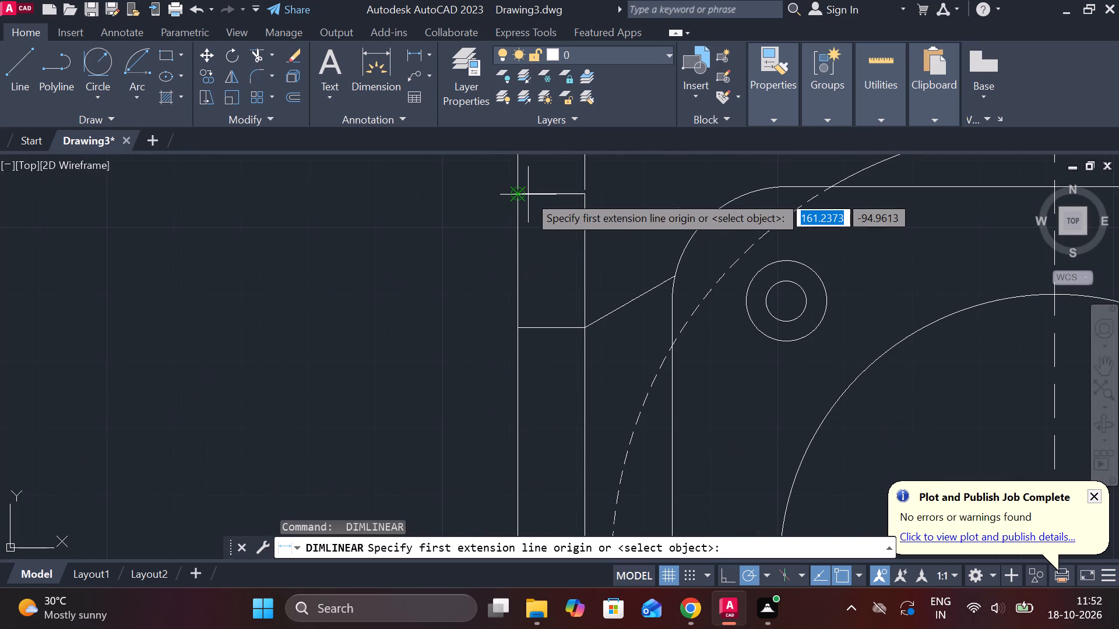
pyautogui.click(518, 196)
pyautogui.scroll(-3, 521, 235)
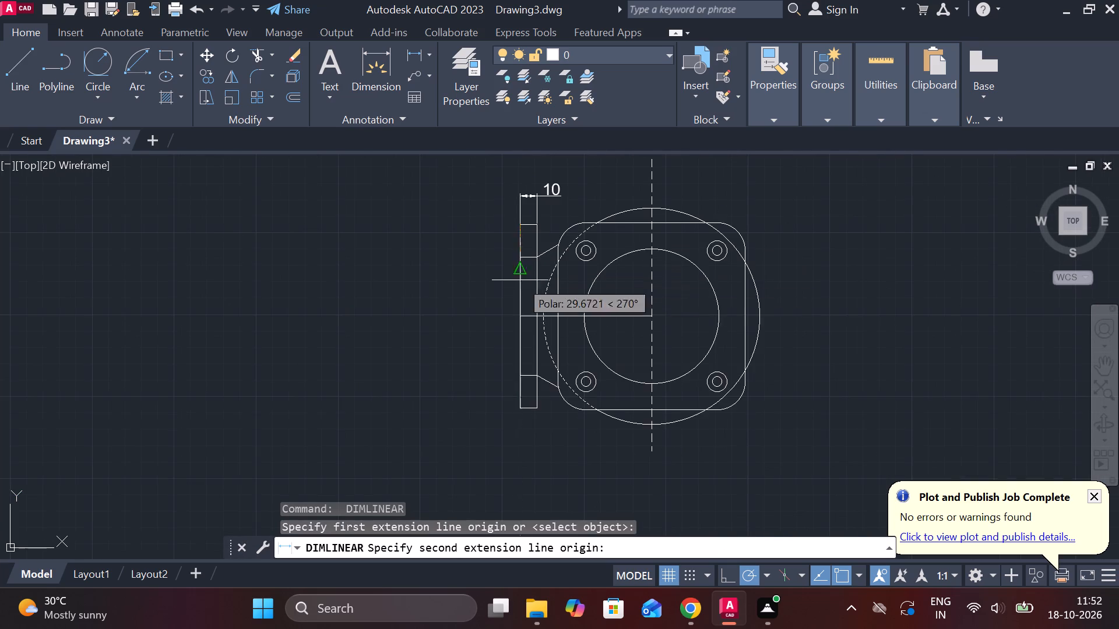
pyautogui.click(517, 407)
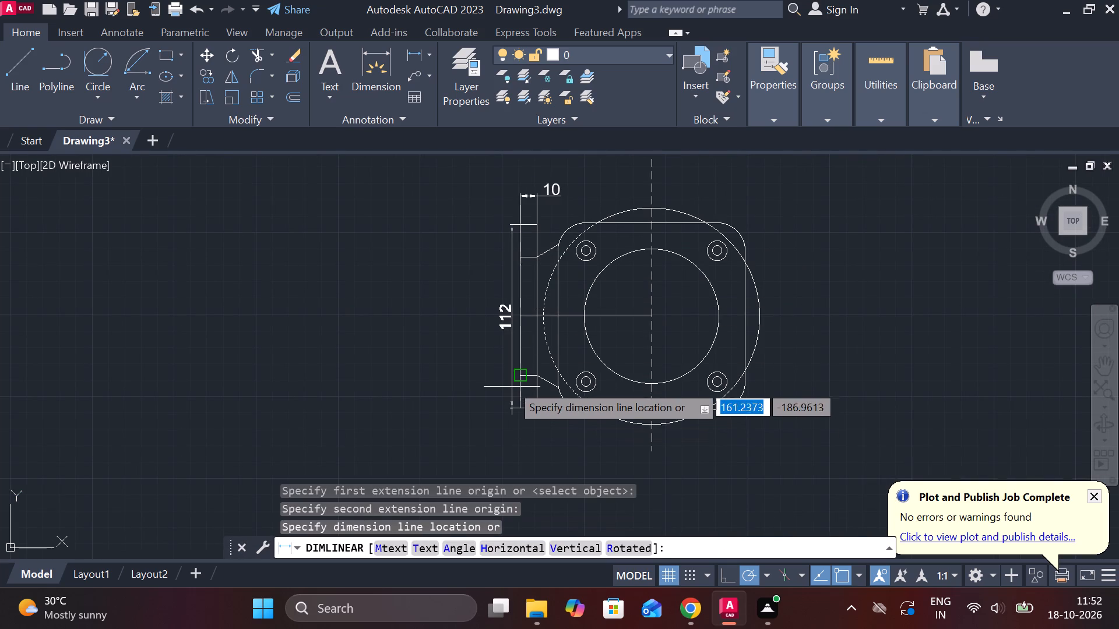
pyautogui.scroll(2, 511, 381)
pyautogui.click(459, 347)
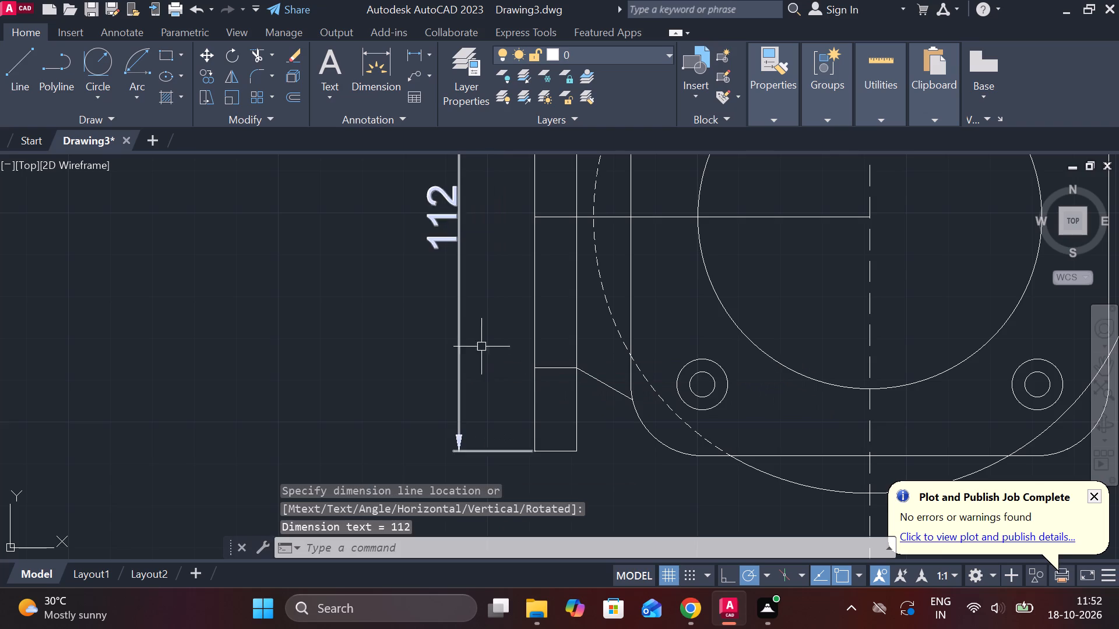
# Dimension the vertical distance between the side strip's two inner horizontal lines, placing it between the strip and the full-height dimension.
pyautogui.scroll(-1, 492, 347)
pyautogui.press('space')
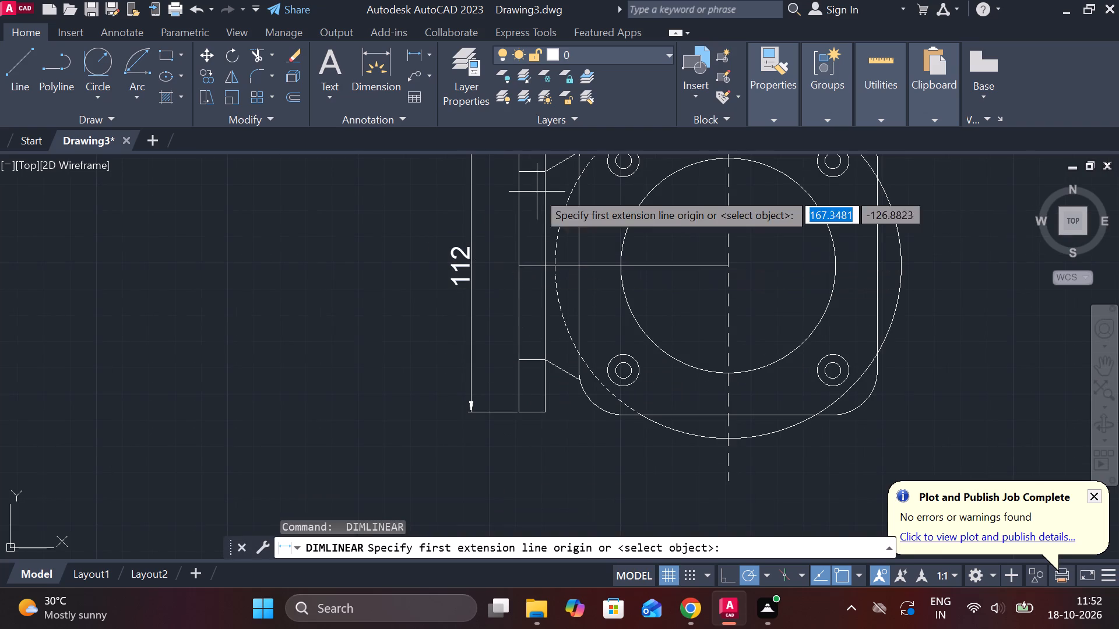
pyautogui.click(517, 172)
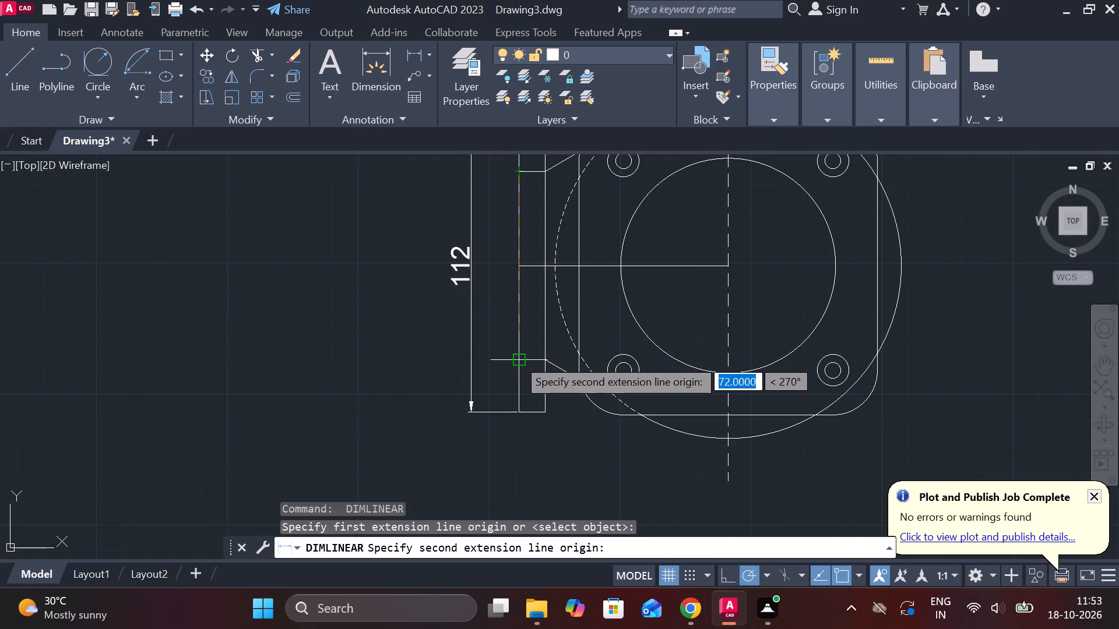
pyautogui.click(517, 358)
pyautogui.click(502, 332)
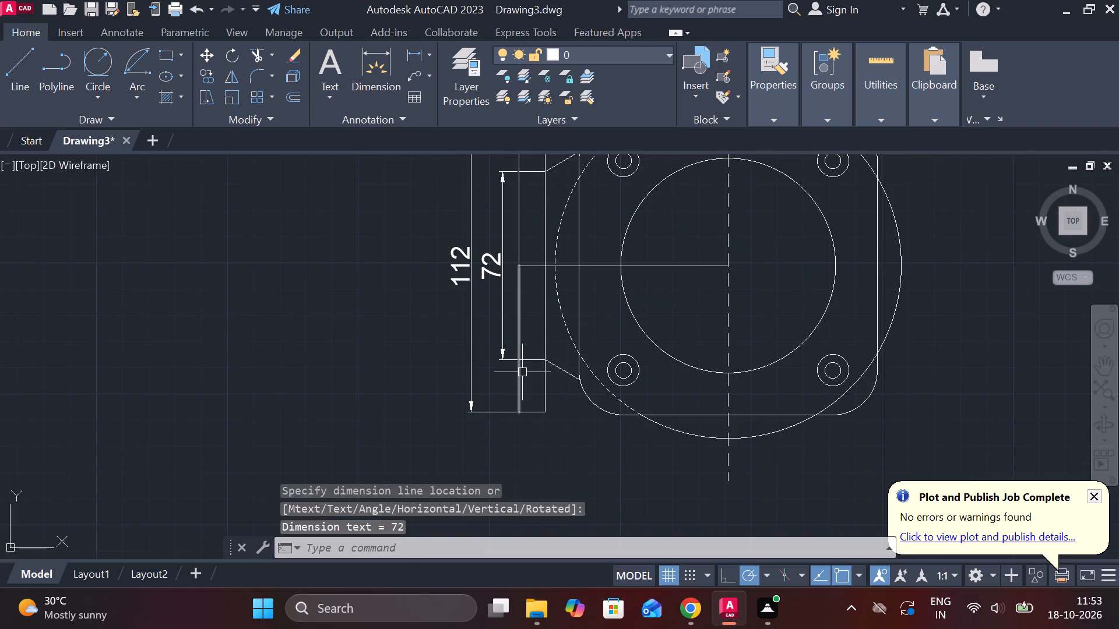
# Dimension the horizontal distance from the side strip's outer edge to the vertical centre line, placed above the strip-width dimension.
pyautogui.moveTo(464, 343); pyautogui.dragTo(395, 505, button='middle')
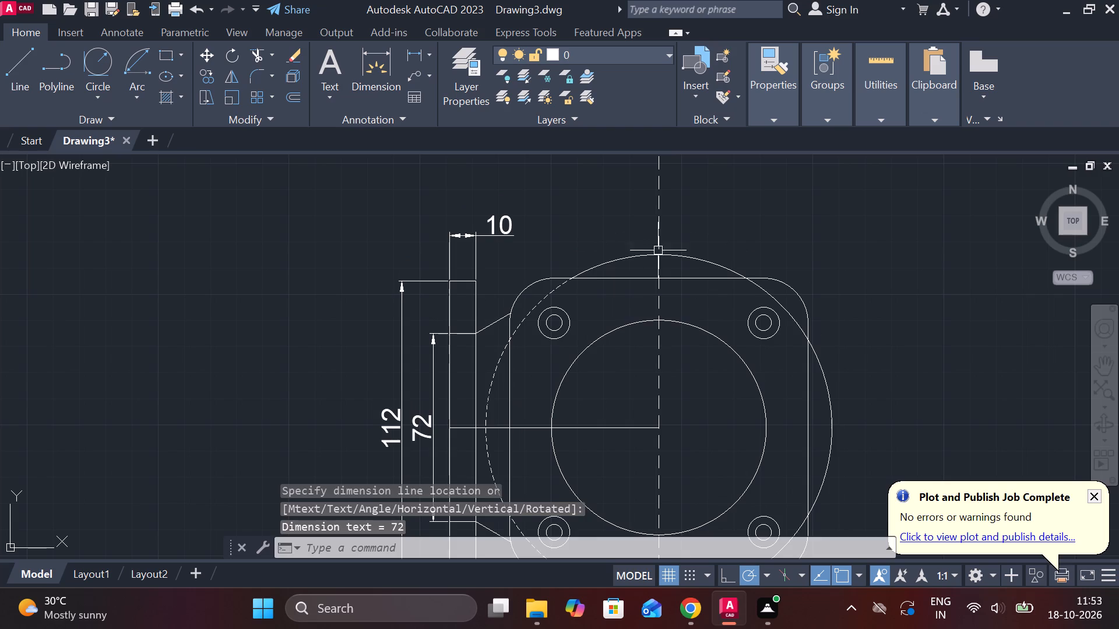
pyautogui.press('space')
pyautogui.click(663, 270)
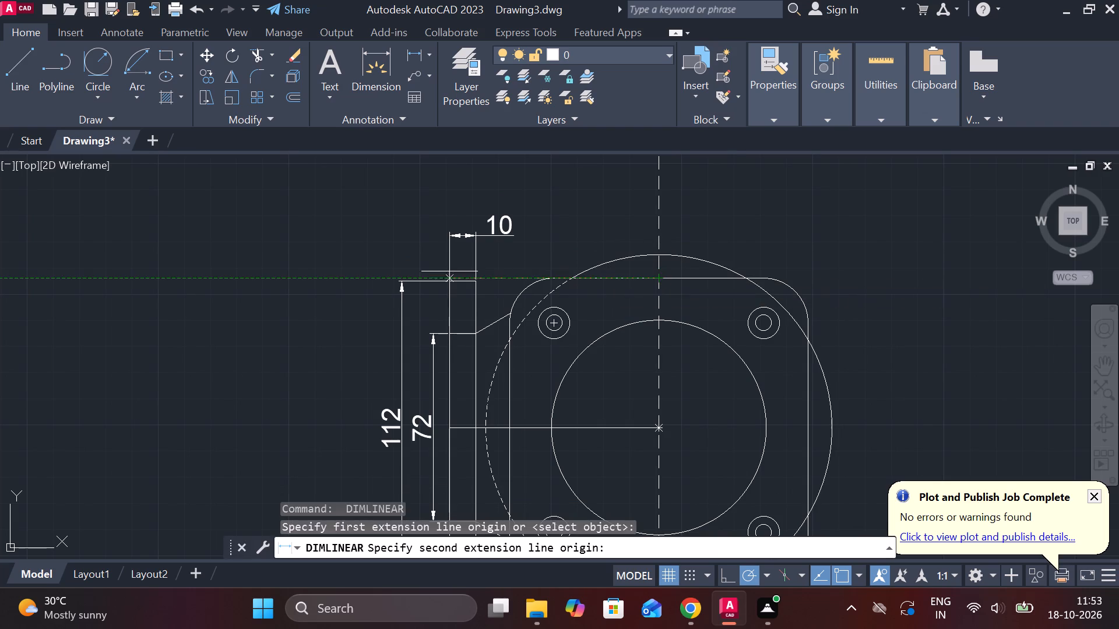
pyautogui.click(450, 328)
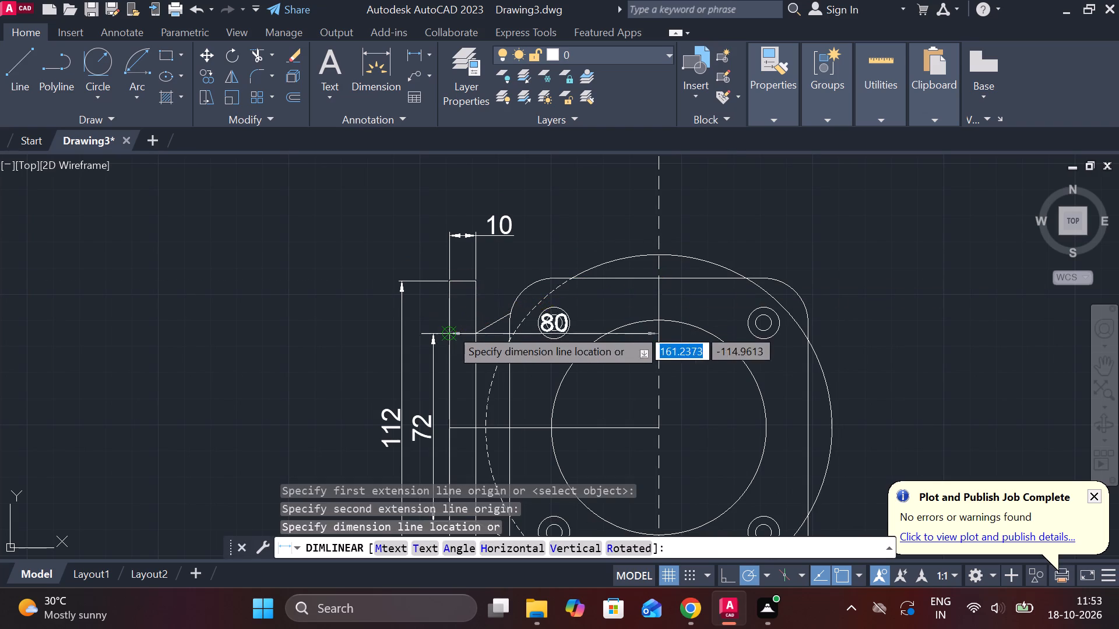
pyautogui.click(466, 205)
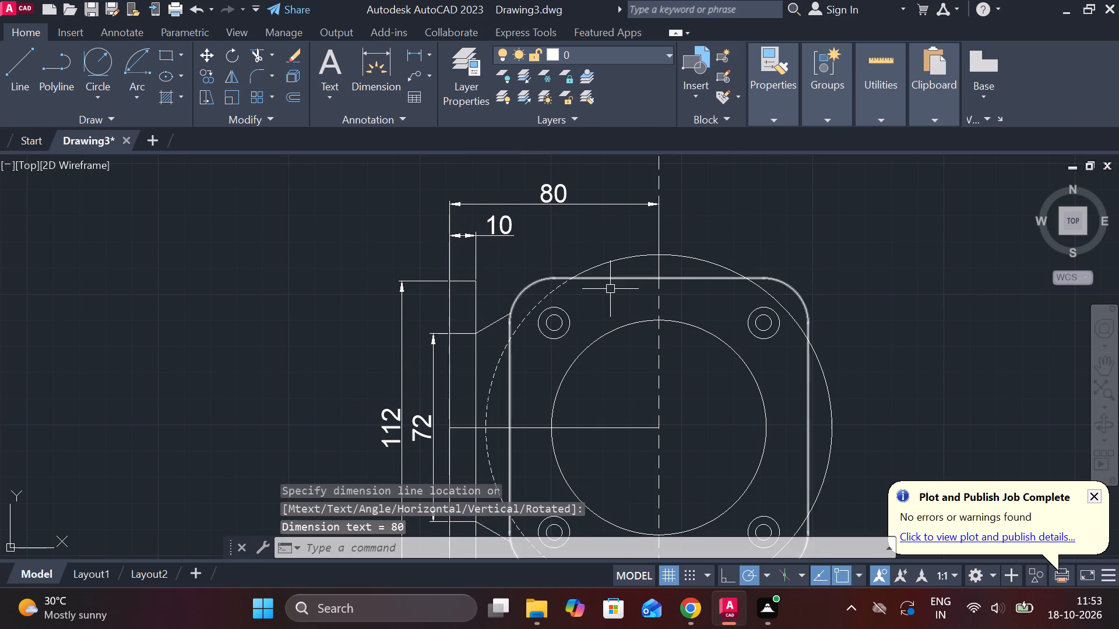
# Add a horizontal linear dimension for the rounded square plate's full width, placed below the plate.
pyautogui.scroll(-1, 645, 307)
pyautogui.moveTo(632, 307); pyautogui.dragTo(546, 127, button='middle')
pyautogui.press('space')
pyautogui.scroll(1, 487, 270)
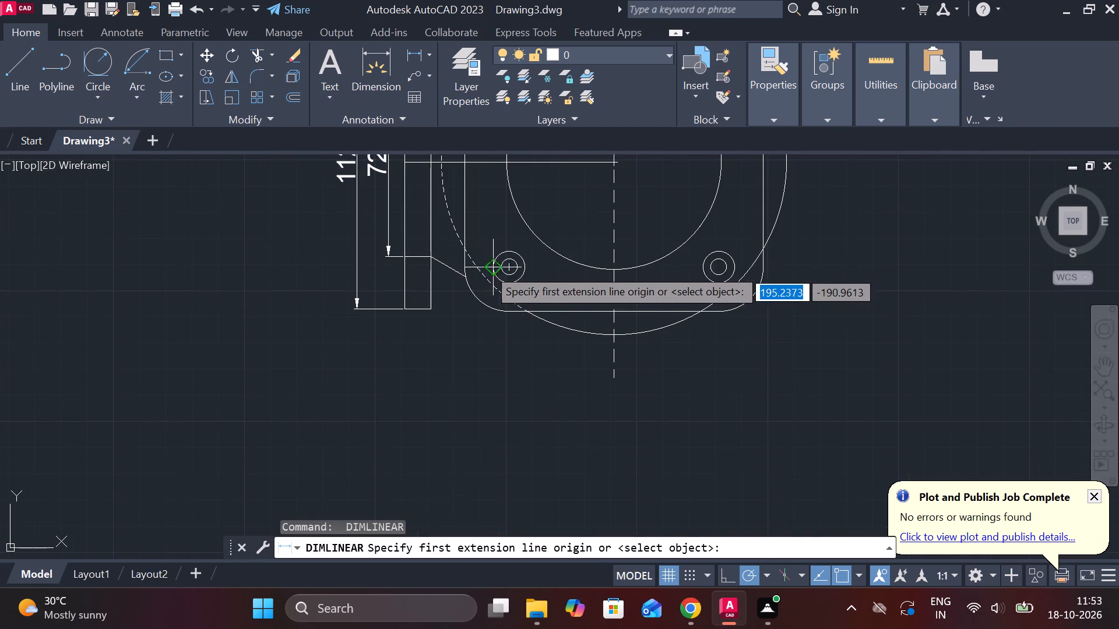
pyautogui.click(463, 235)
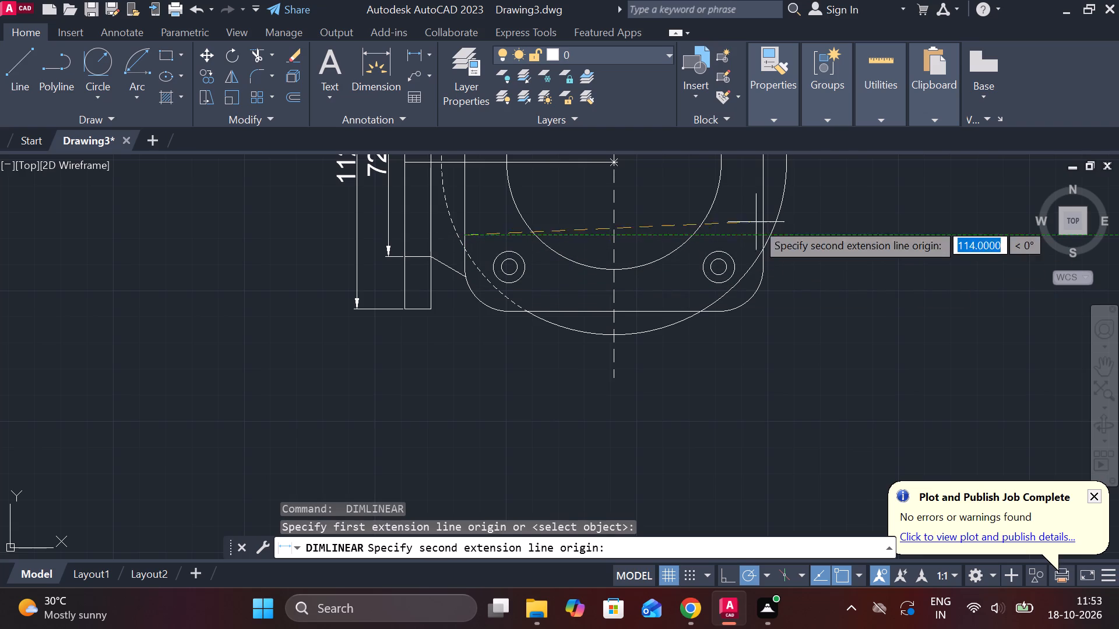
pyautogui.click(760, 222)
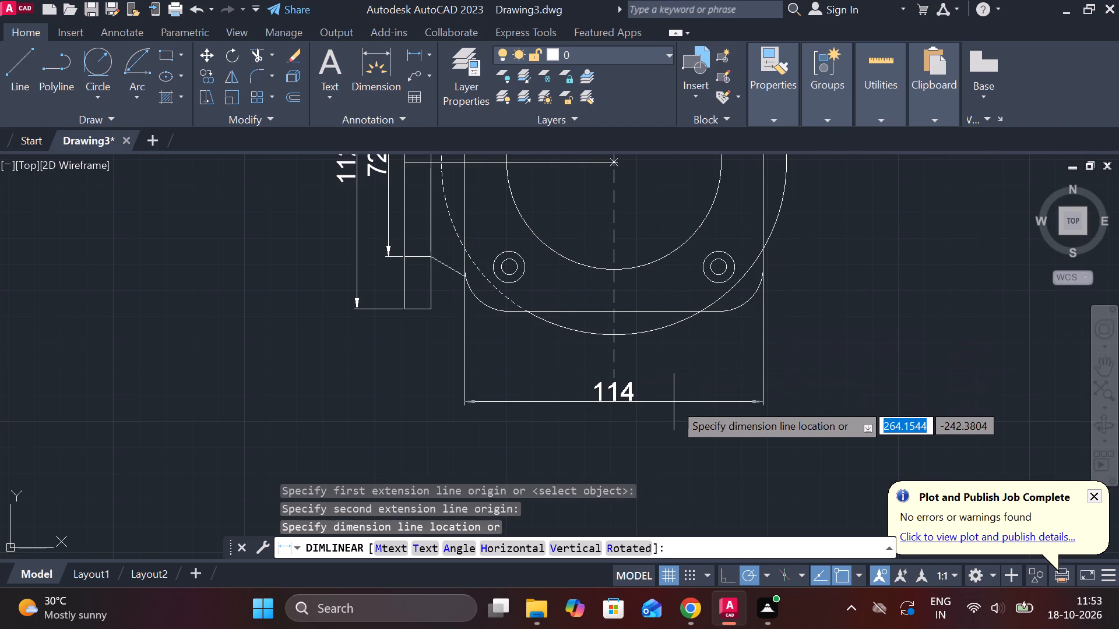
pyautogui.click(675, 415)
# Dimension the horizontal distance between the two lower hole centres, placed between the plate and its width dimension.
pyautogui.press('space')
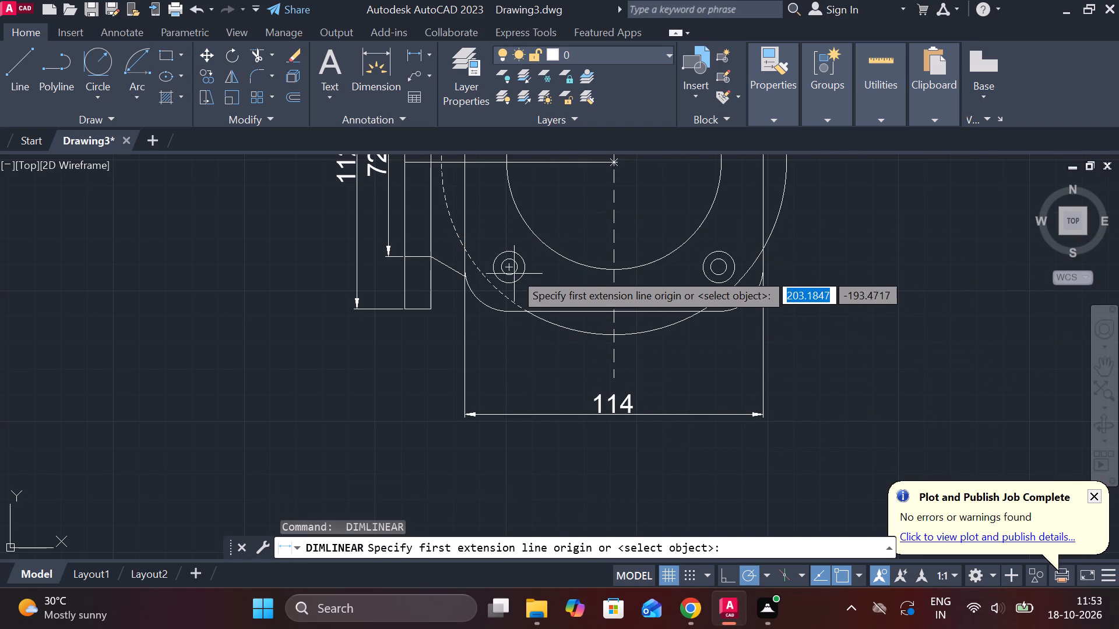
pyautogui.click(510, 270)
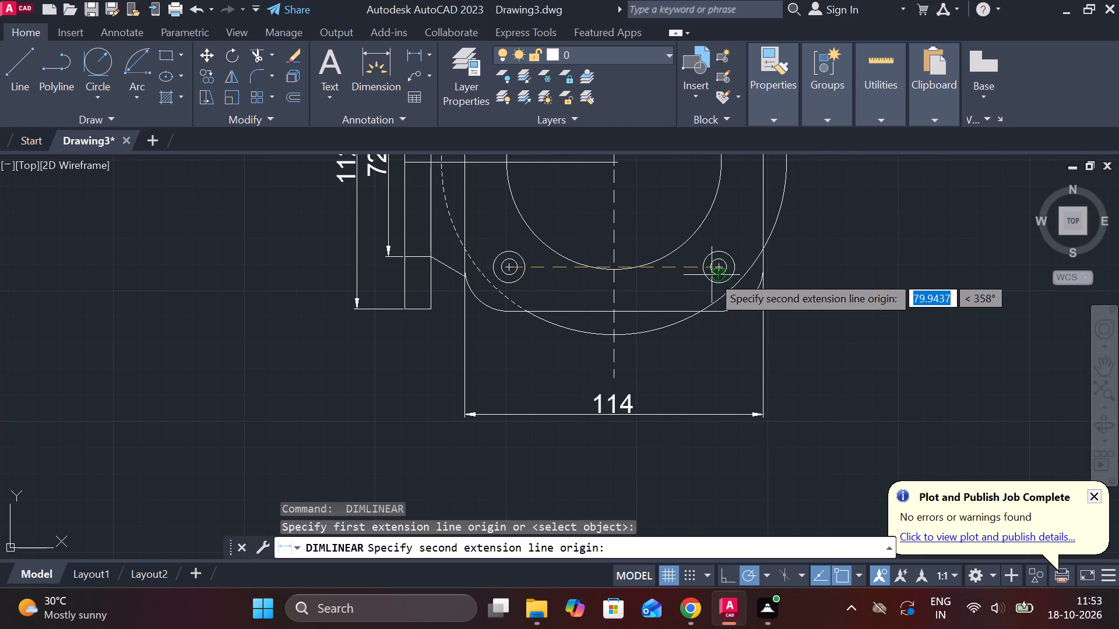
pyautogui.scroll(1, 712, 274)
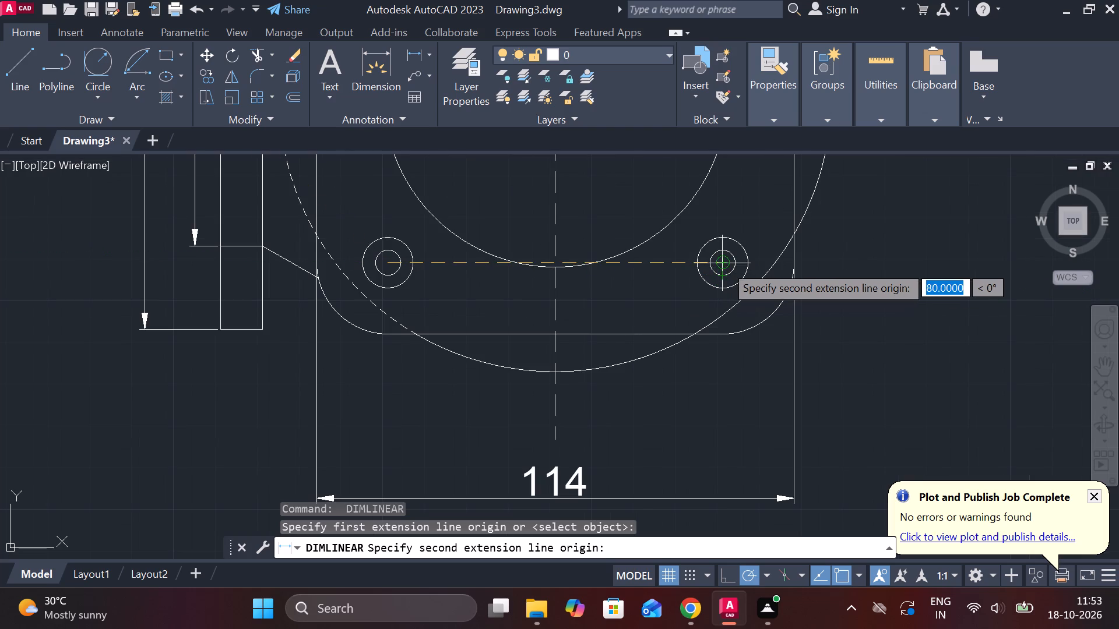
pyautogui.click(724, 264)
pyautogui.click(644, 438)
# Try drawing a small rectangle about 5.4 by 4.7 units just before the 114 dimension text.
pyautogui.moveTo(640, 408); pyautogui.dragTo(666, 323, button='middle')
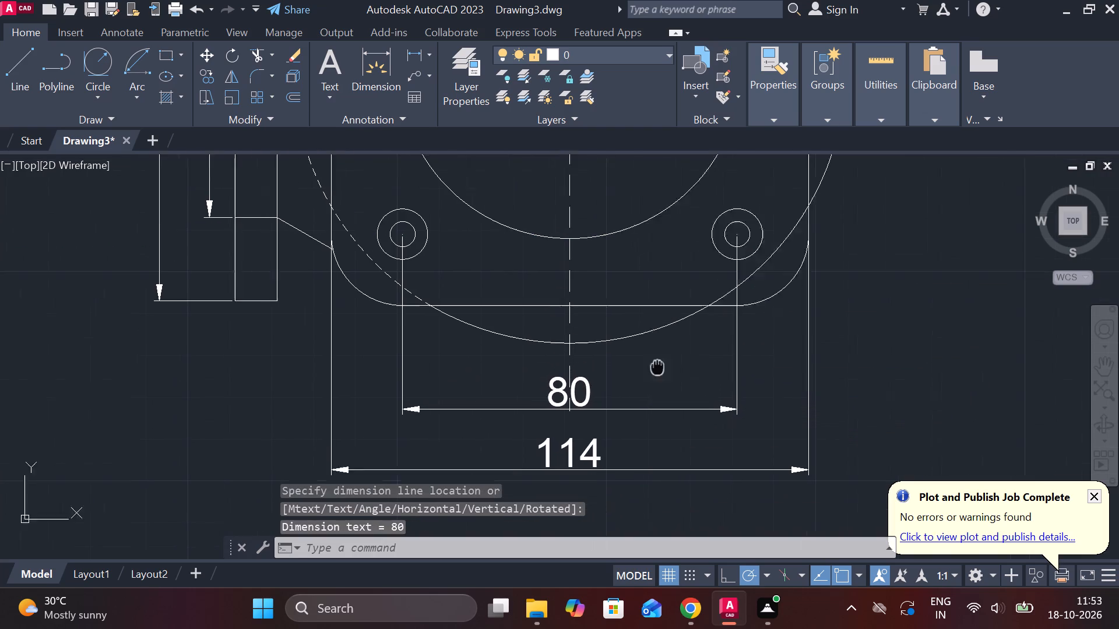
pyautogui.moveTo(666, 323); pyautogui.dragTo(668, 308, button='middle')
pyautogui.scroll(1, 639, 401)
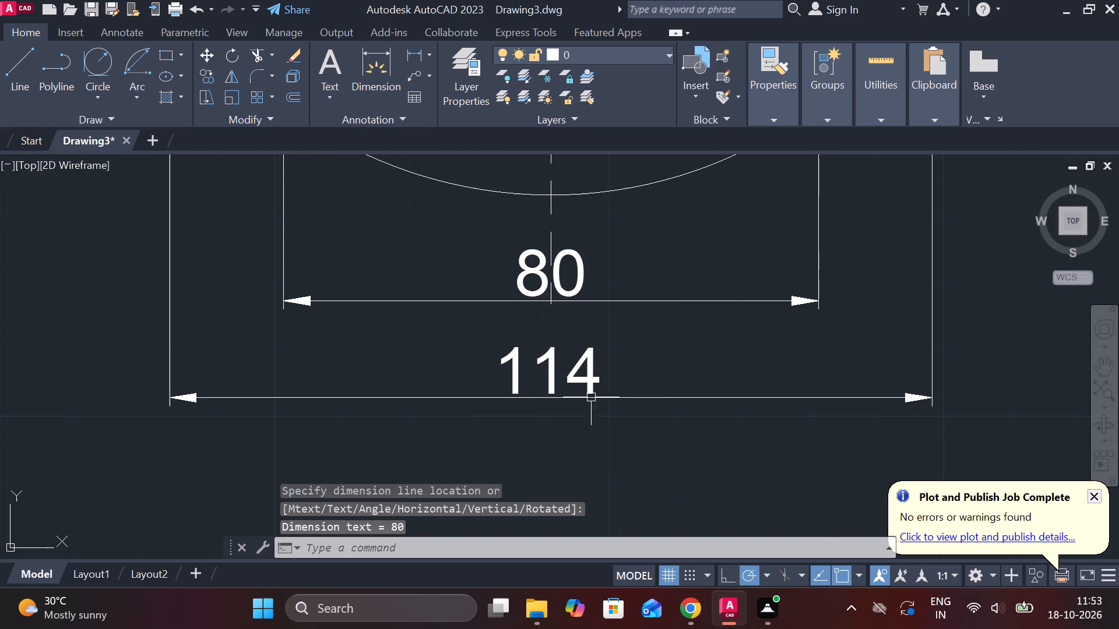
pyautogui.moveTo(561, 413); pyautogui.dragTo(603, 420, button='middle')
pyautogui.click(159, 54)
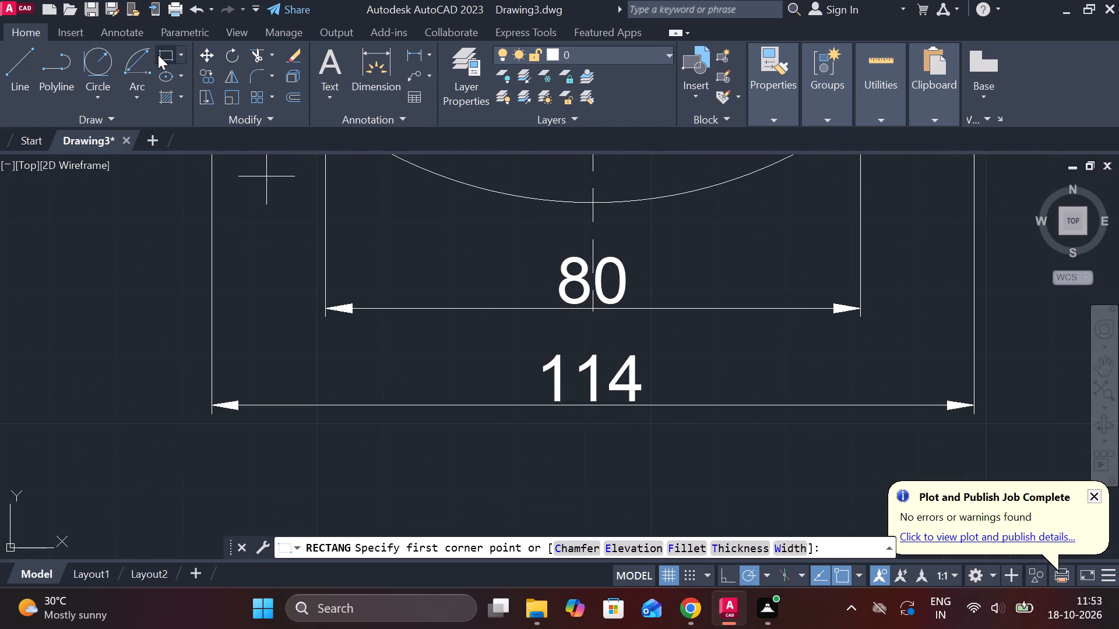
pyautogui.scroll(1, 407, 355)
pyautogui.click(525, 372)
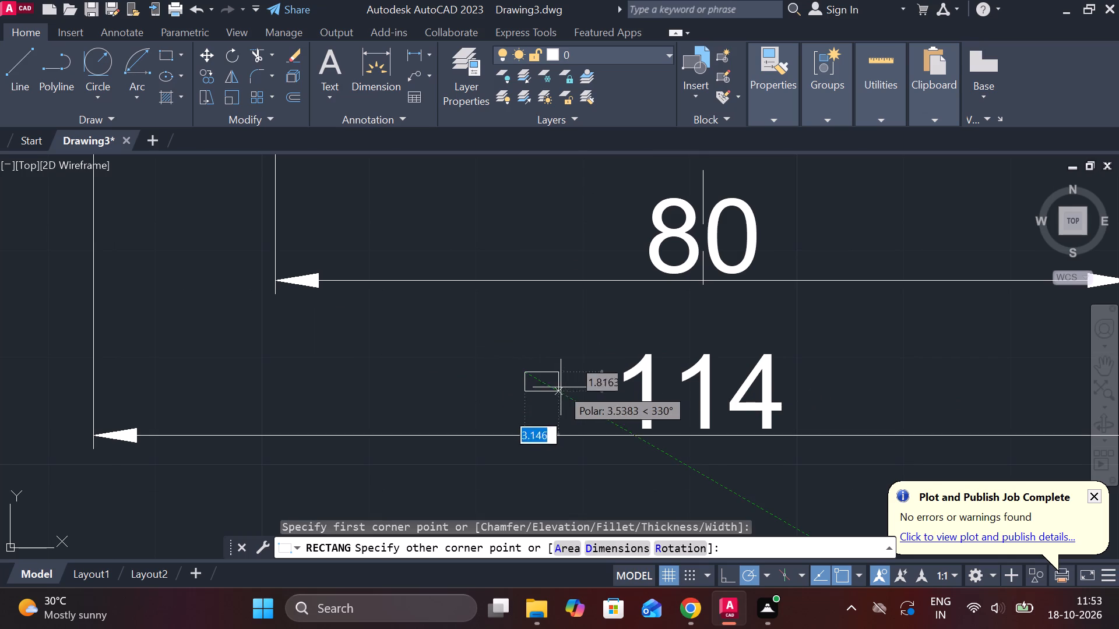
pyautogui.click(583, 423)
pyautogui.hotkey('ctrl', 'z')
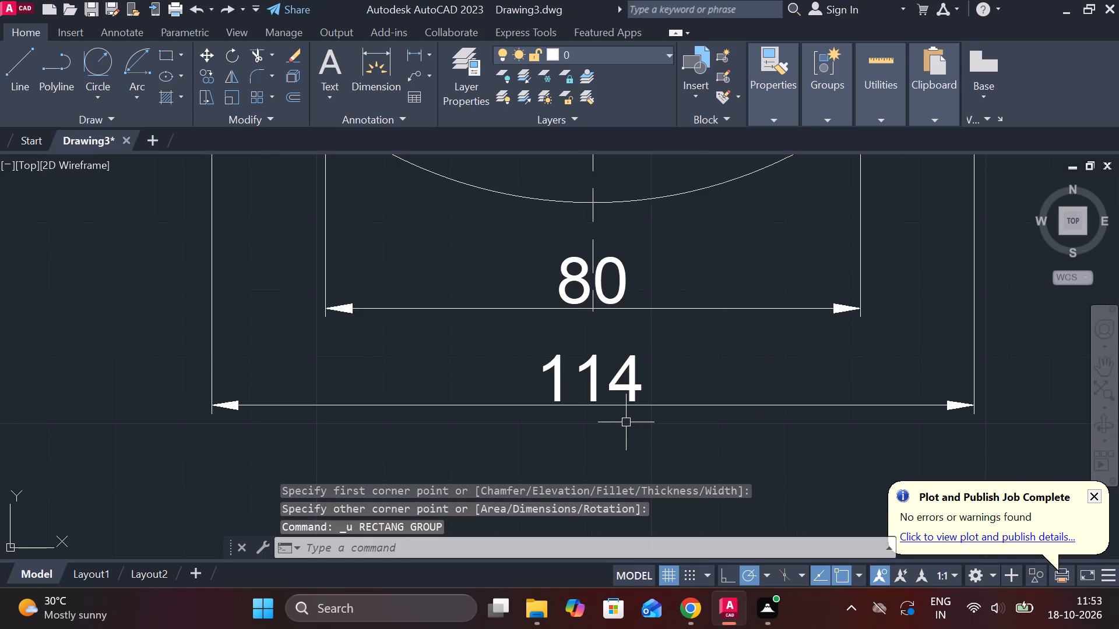
# Draw a small, roughly square rectangle in the empty space below the 114 plate-width dimension.
pyautogui.moveTo(626, 422); pyautogui.dragTo(652, 328, button='middle')
pyautogui.click(165, 59)
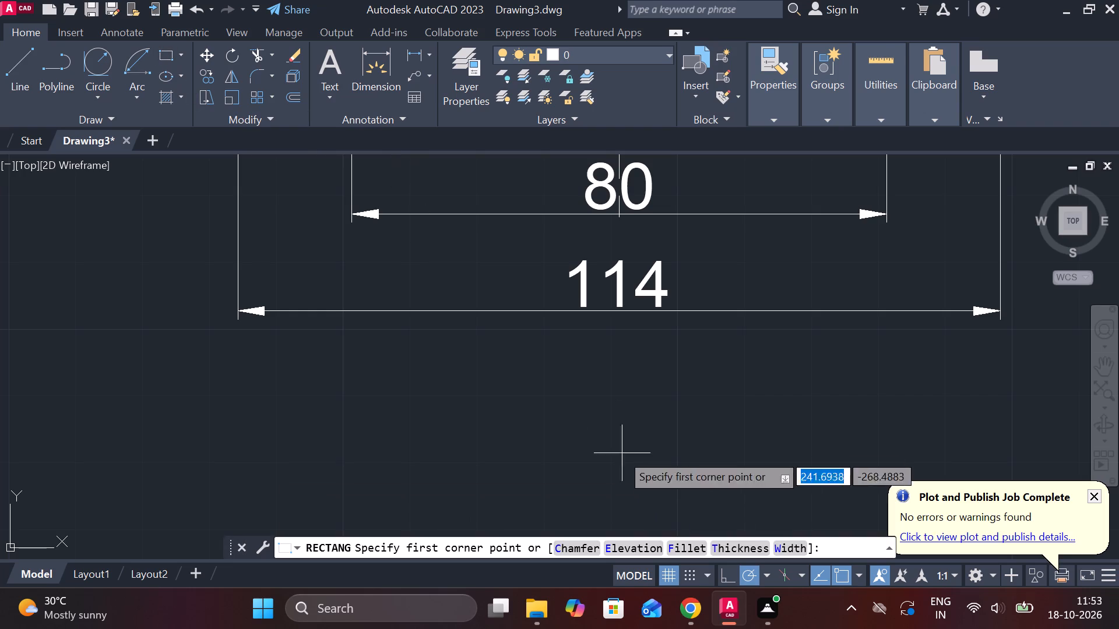
pyautogui.click(552, 392)
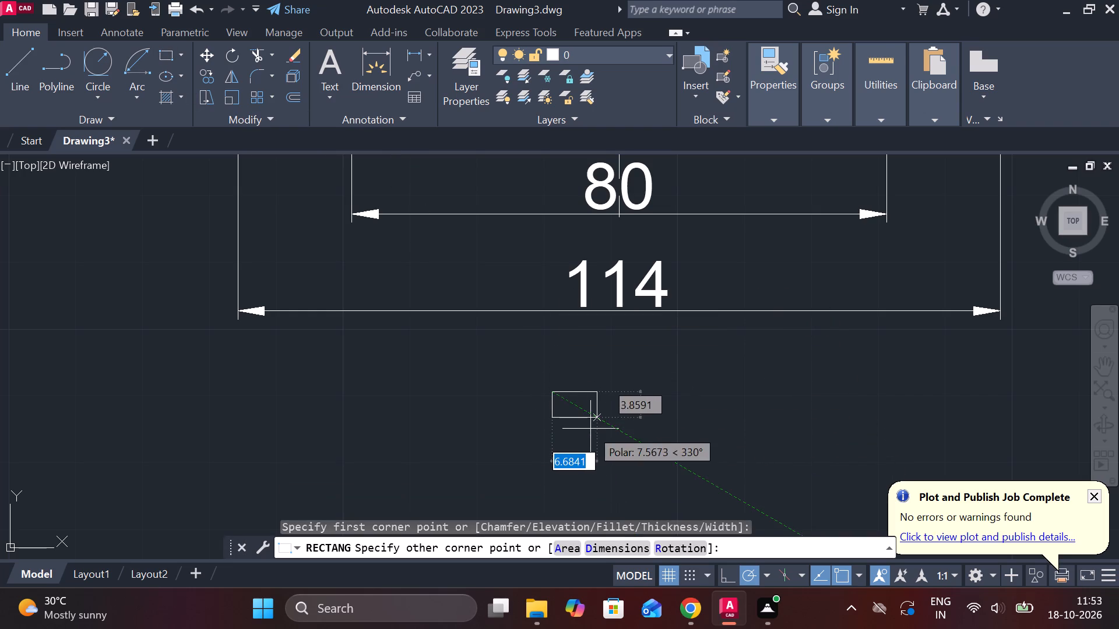
pyautogui.click(601, 440)
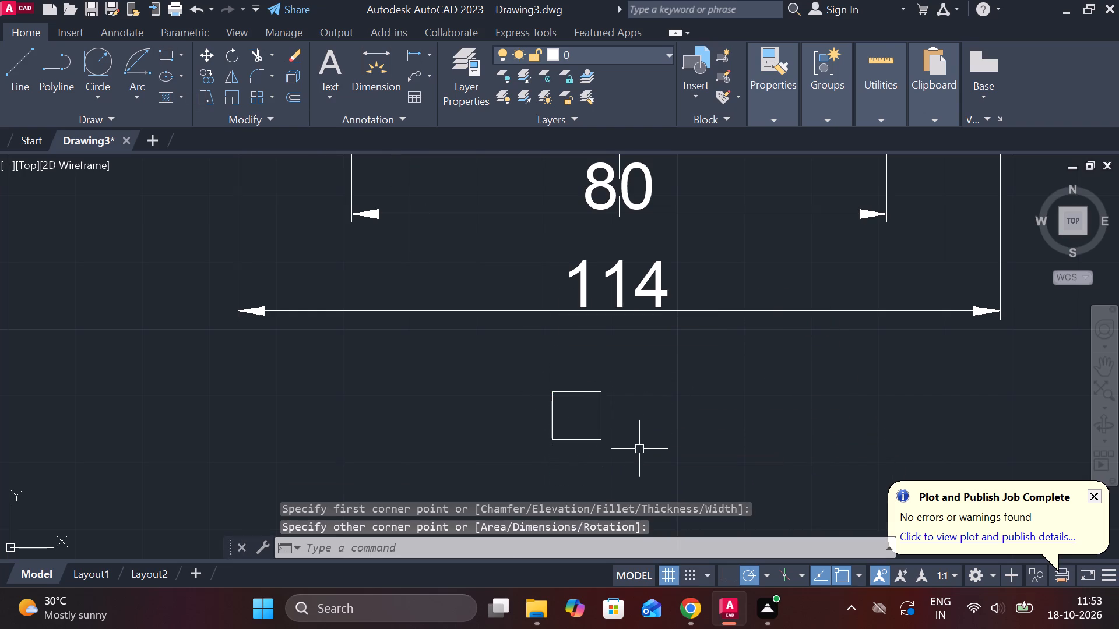
# Move the small square from below the dimension line up to the 114 dimension text.
pyautogui.click(536, 374)
pyautogui.click(636, 467)
pyautogui.press('m')
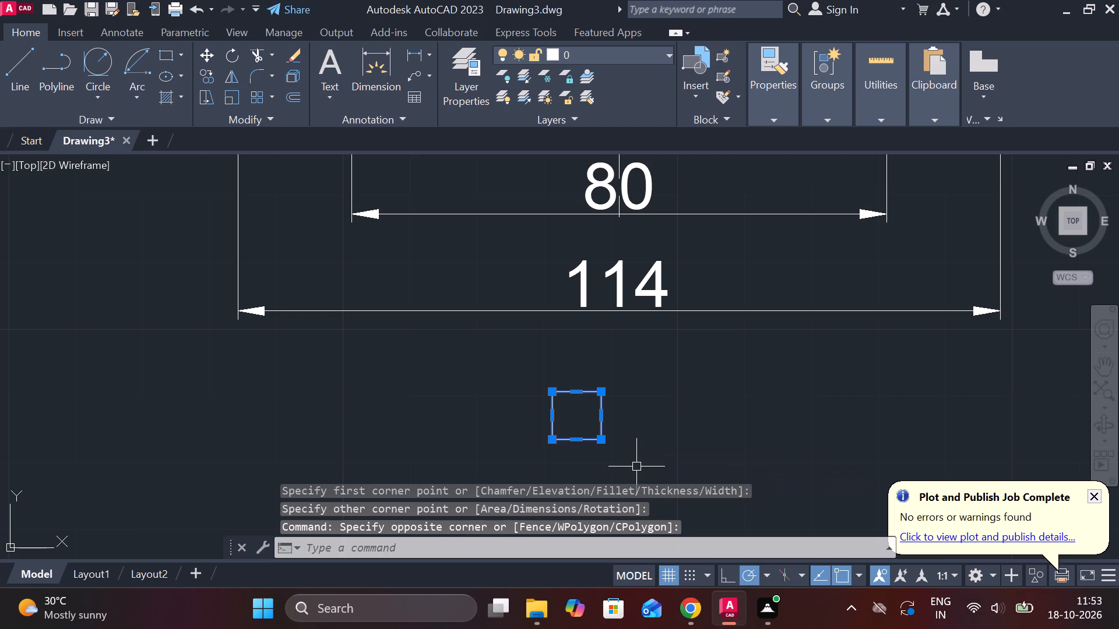
pyautogui.press('Return')
pyautogui.click(614, 433)
pyautogui.scroll(2, 582, 326)
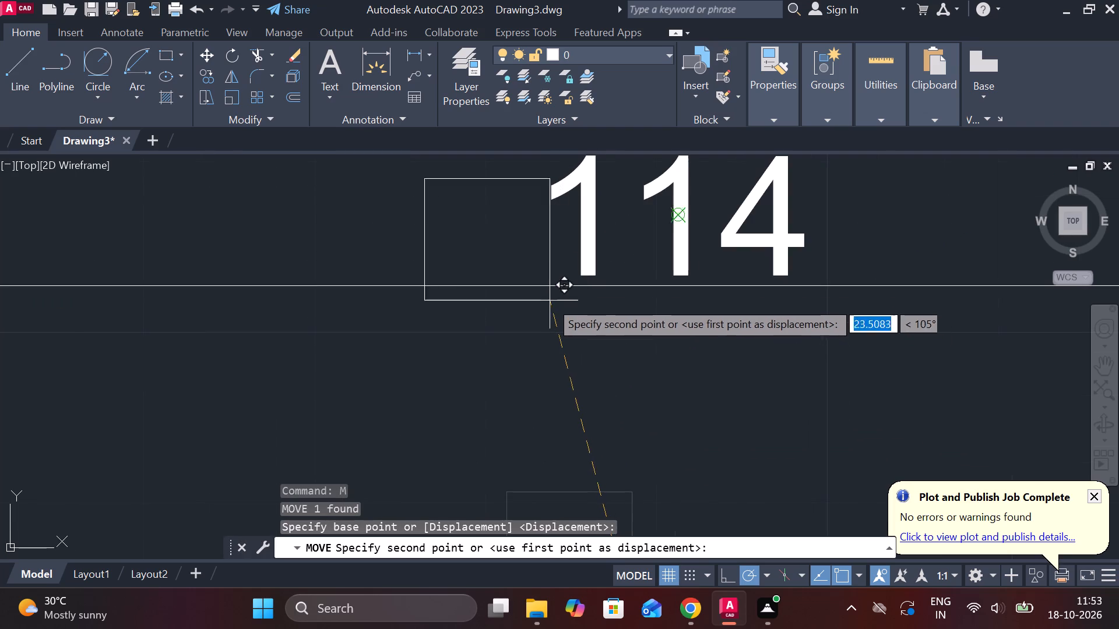
pyautogui.click(521, 271)
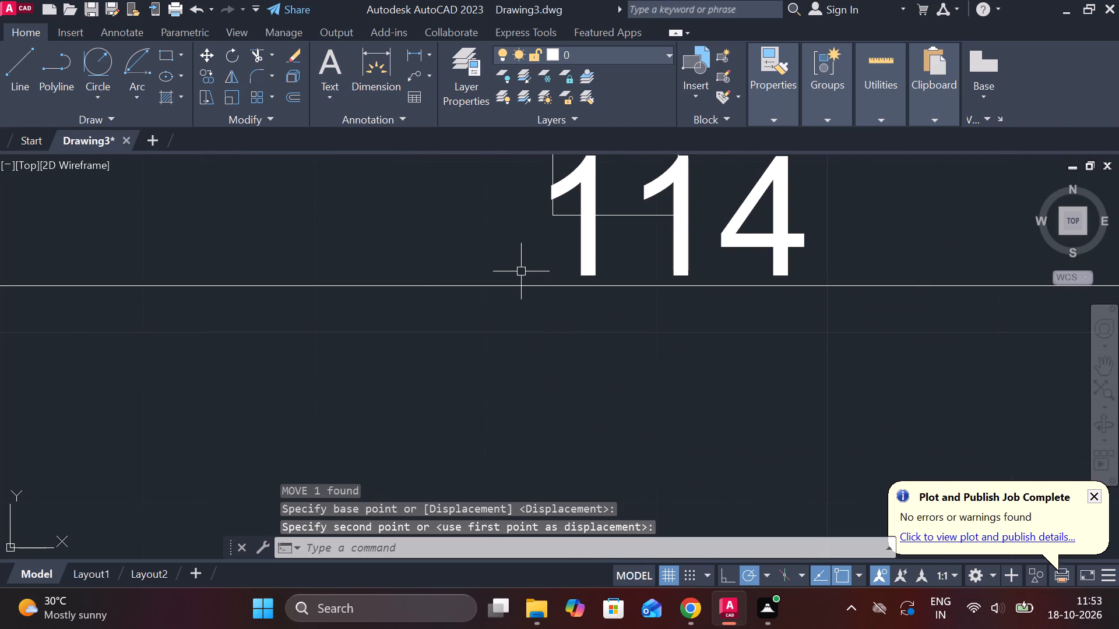
# Move the small square clear of the digits so it sits just before the 114 text as a square symbol.
pyautogui.scroll(-2, 539, 278)
pyautogui.moveTo(564, 291); pyautogui.dragTo(604, 353, button='middle')
pyautogui.click(626, 268)
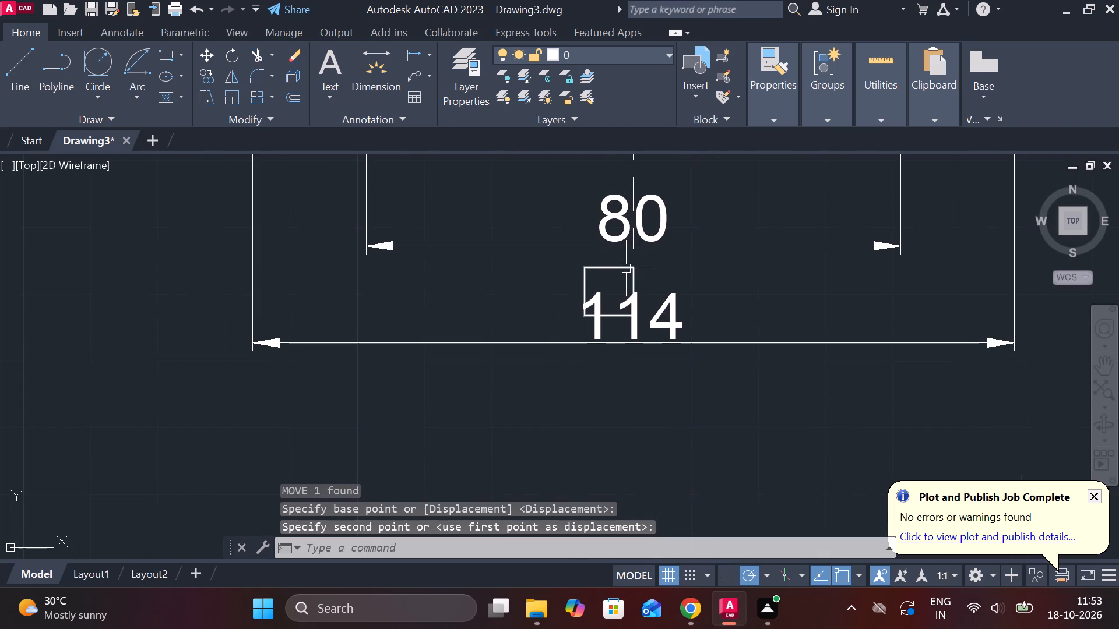
pyautogui.press('m')
pyautogui.press('Return')
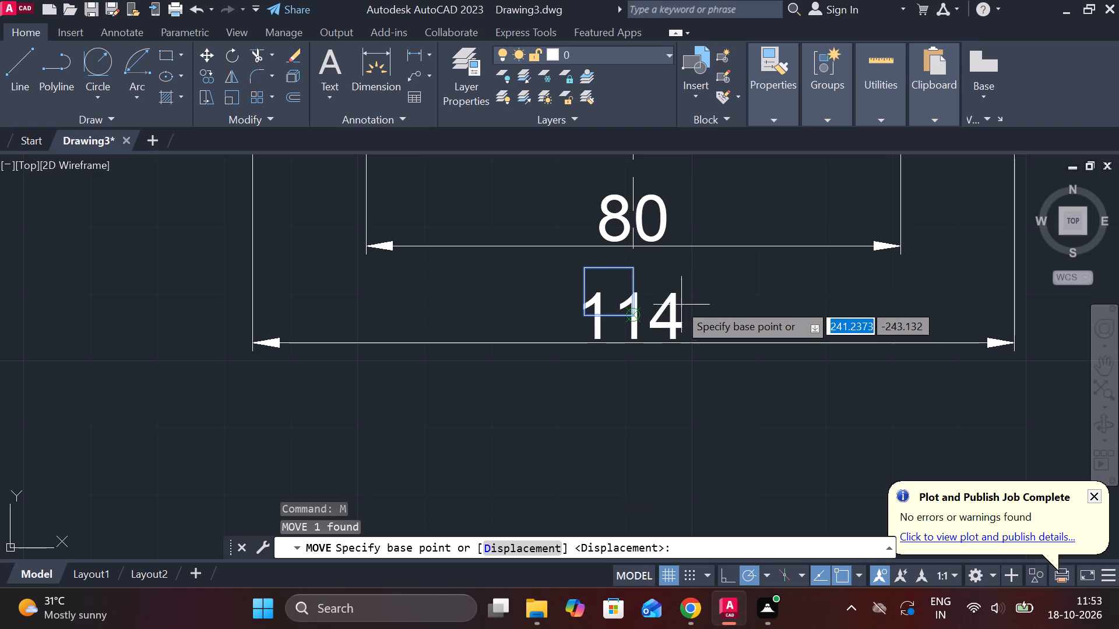
pyautogui.click(616, 291)
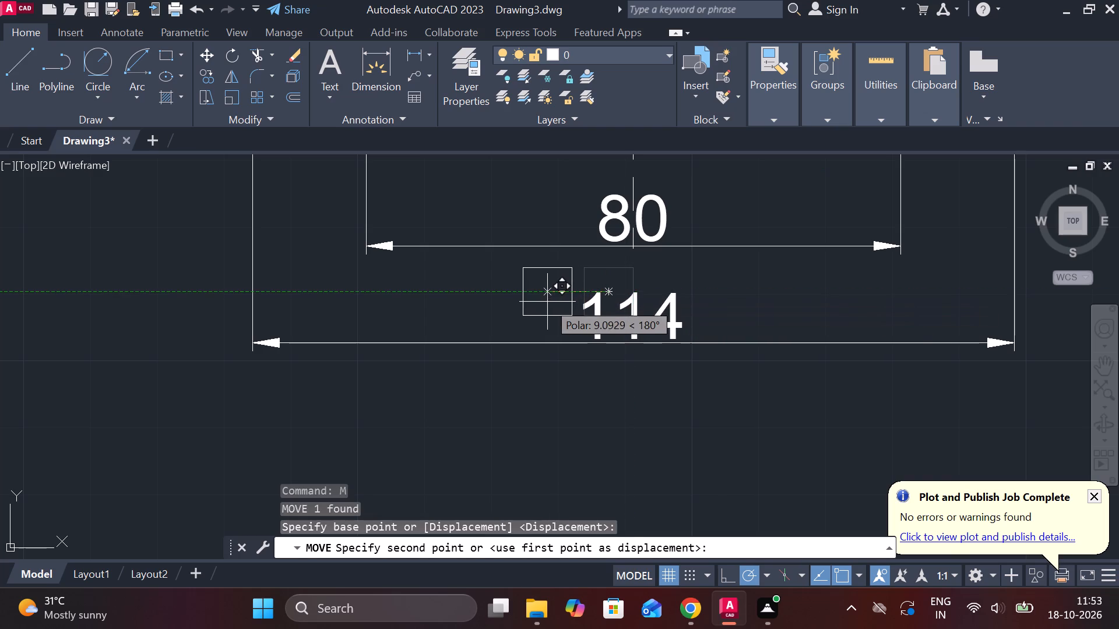
pyautogui.scroll(2, 541, 306)
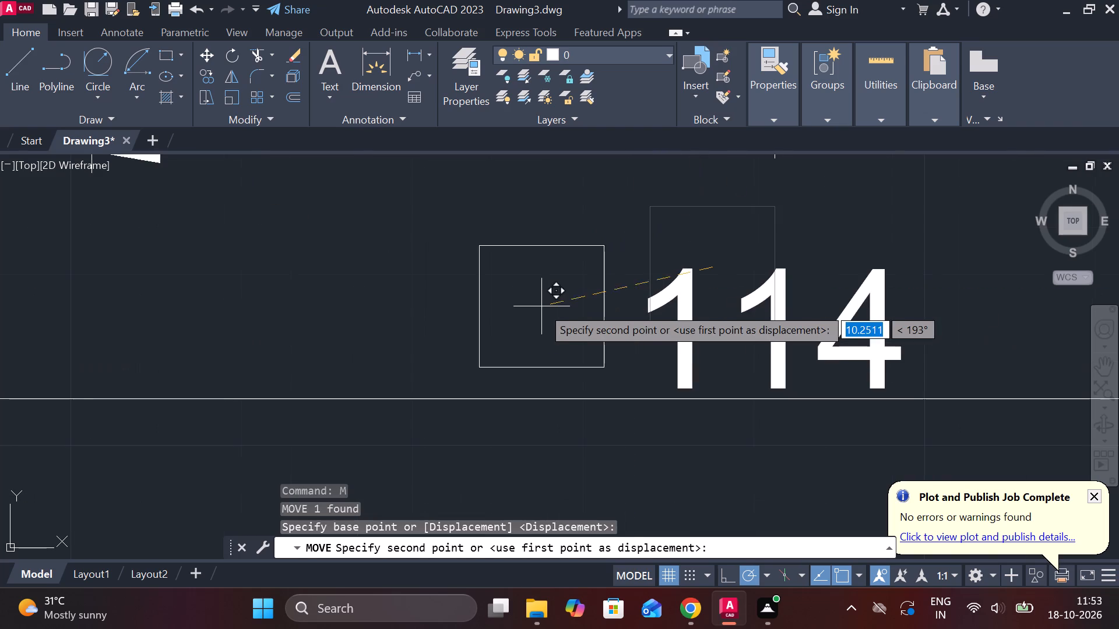
pyautogui.click(540, 319)
pyautogui.scroll(-3, 614, 331)
pyautogui.scroll(-2, 744, 355)
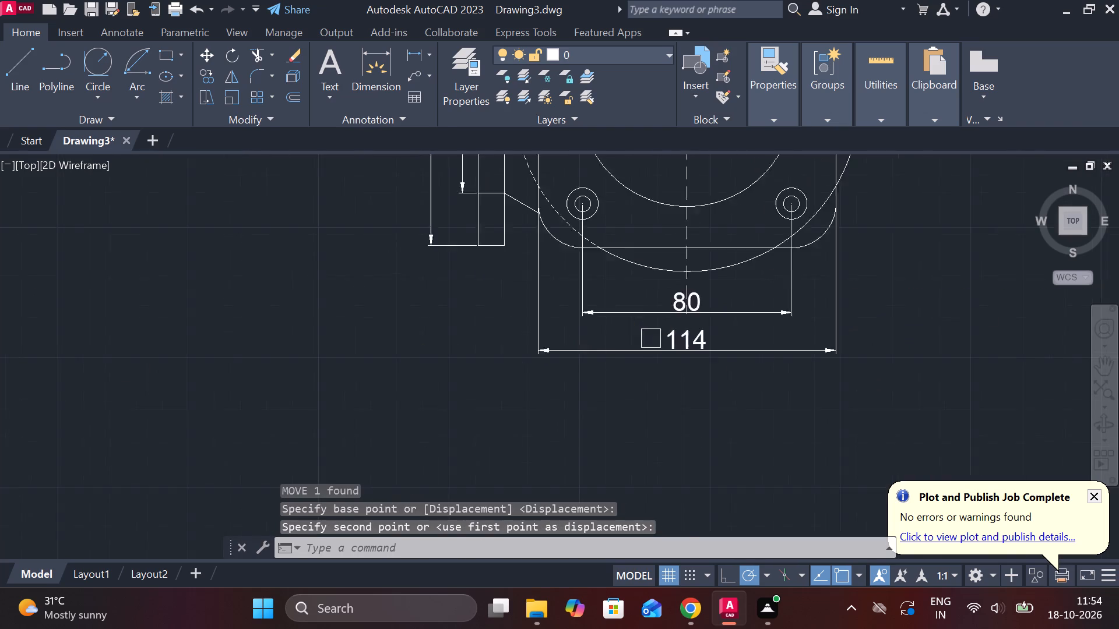
# Add a radius dimension to the plate's lower-right rounded corner, placed outside the plate.
pyautogui.moveTo(804, 361); pyautogui.dragTo(759, 409, button='middle')
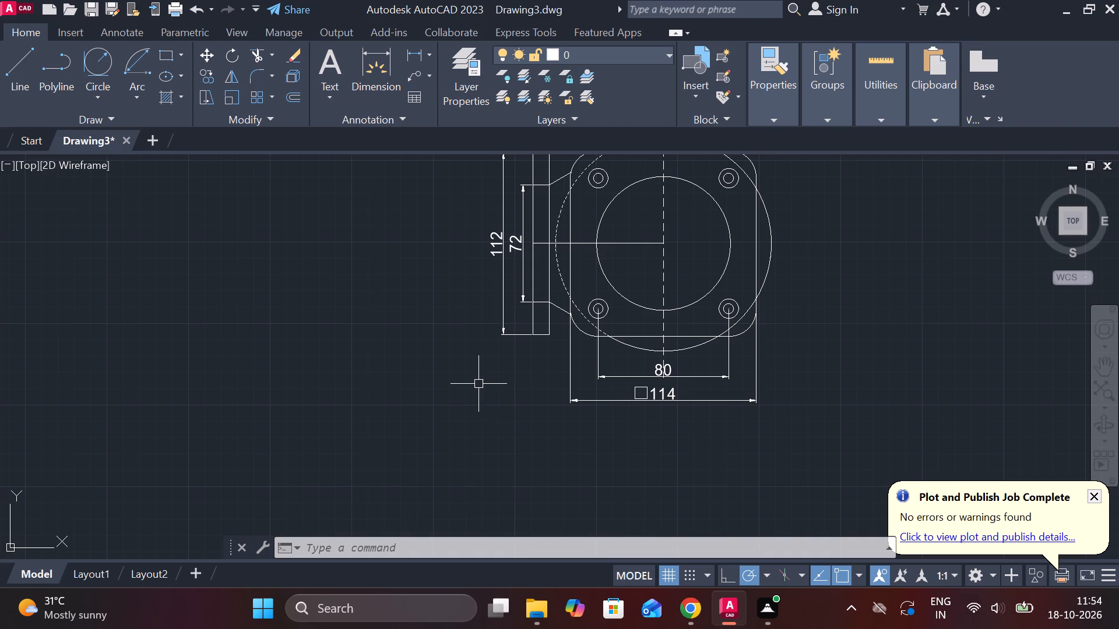
pyautogui.scroll(-1, 485, 387)
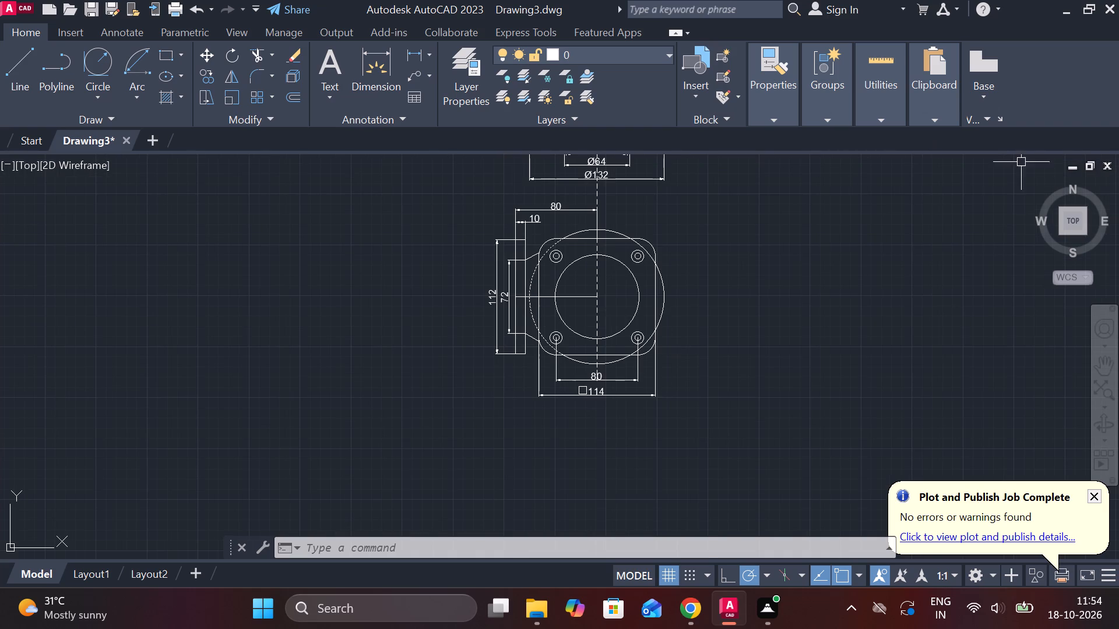
pyautogui.scroll(1, 1005, 209)
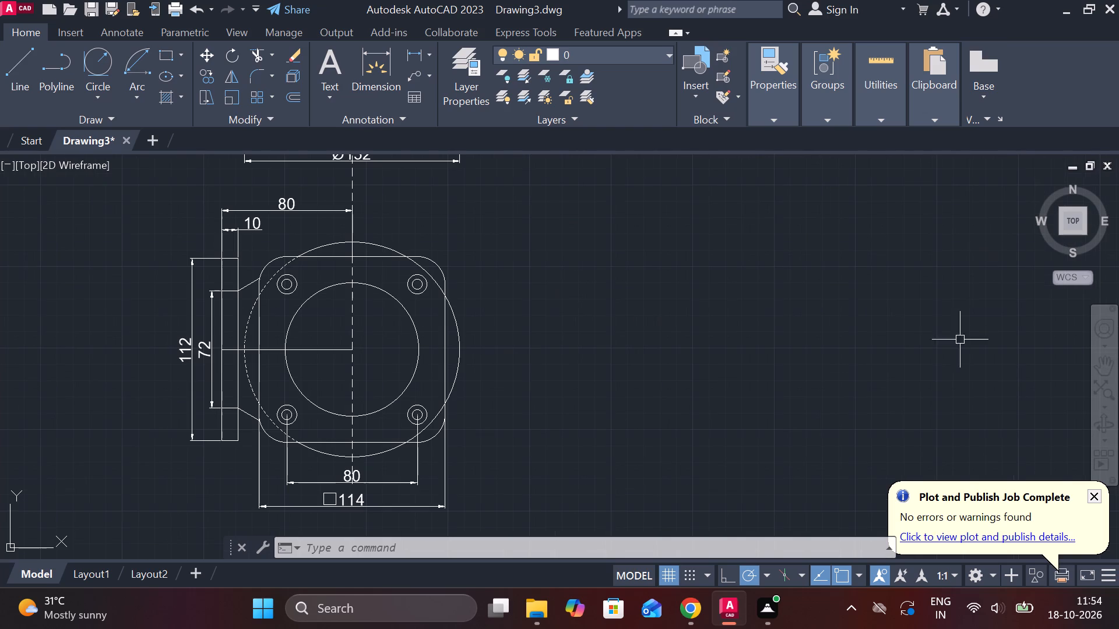
pyautogui.click(437, 49)
pyautogui.click(434, 51)
pyautogui.click(455, 242)
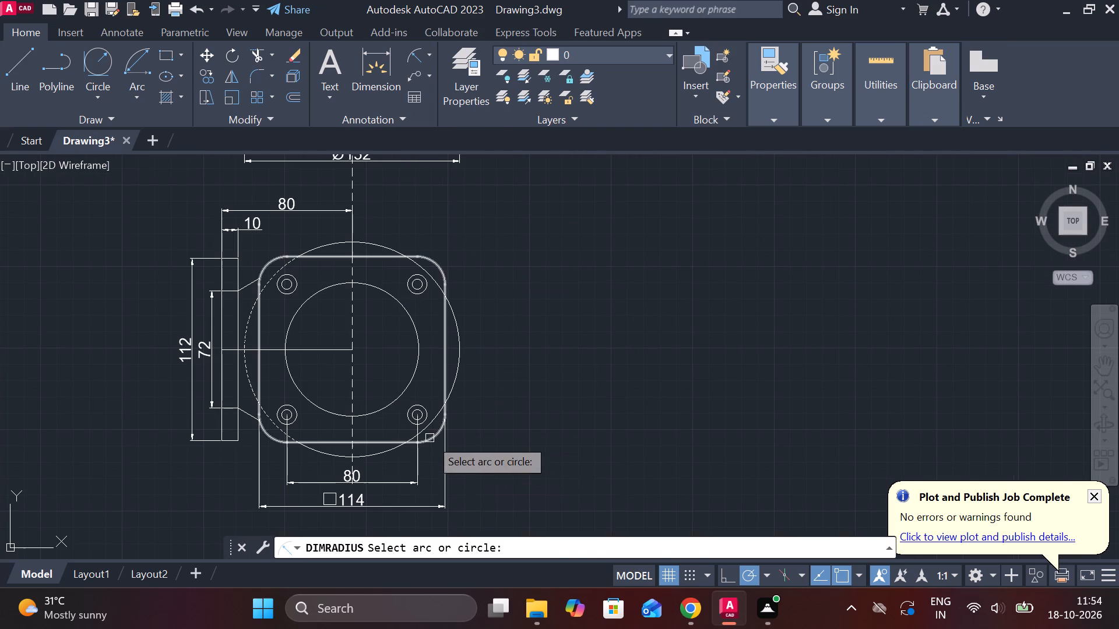
pyautogui.click(430, 438)
pyautogui.click(485, 457)
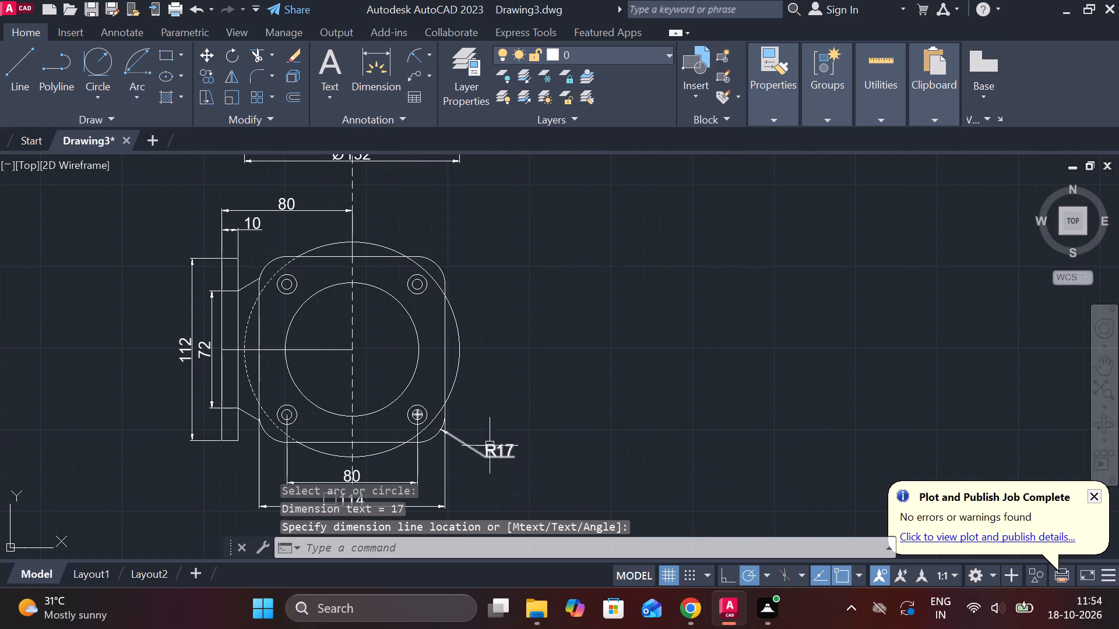
# Add a multileader from the plate's upper-right hole to above the plate, with the text "4 HOLES M12".
pyautogui.moveTo(551, 367); pyautogui.dragTo(585, 485, button='middle')
pyautogui.click(420, 70)
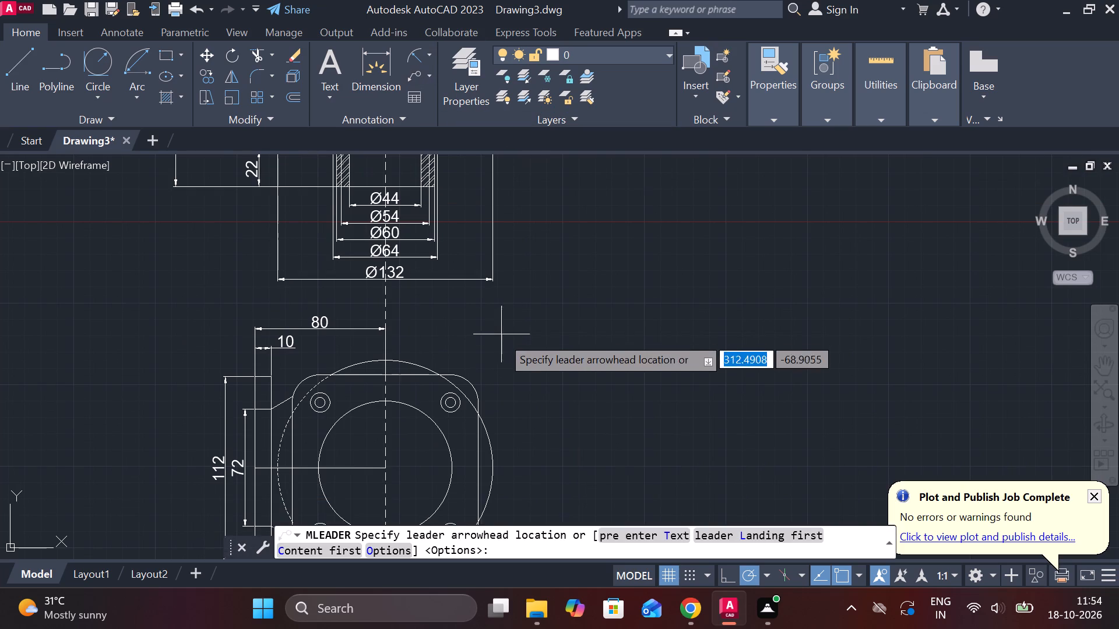
pyautogui.scroll(2, 499, 343)
pyautogui.click(381, 473)
pyautogui.click(445, 379)
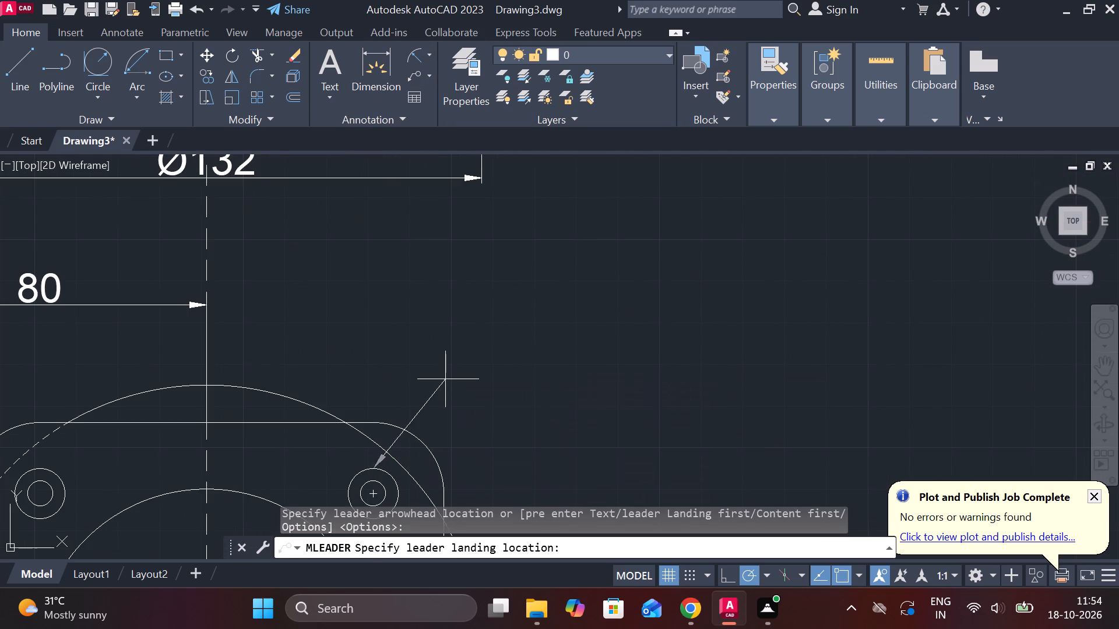
pyautogui.write('4')
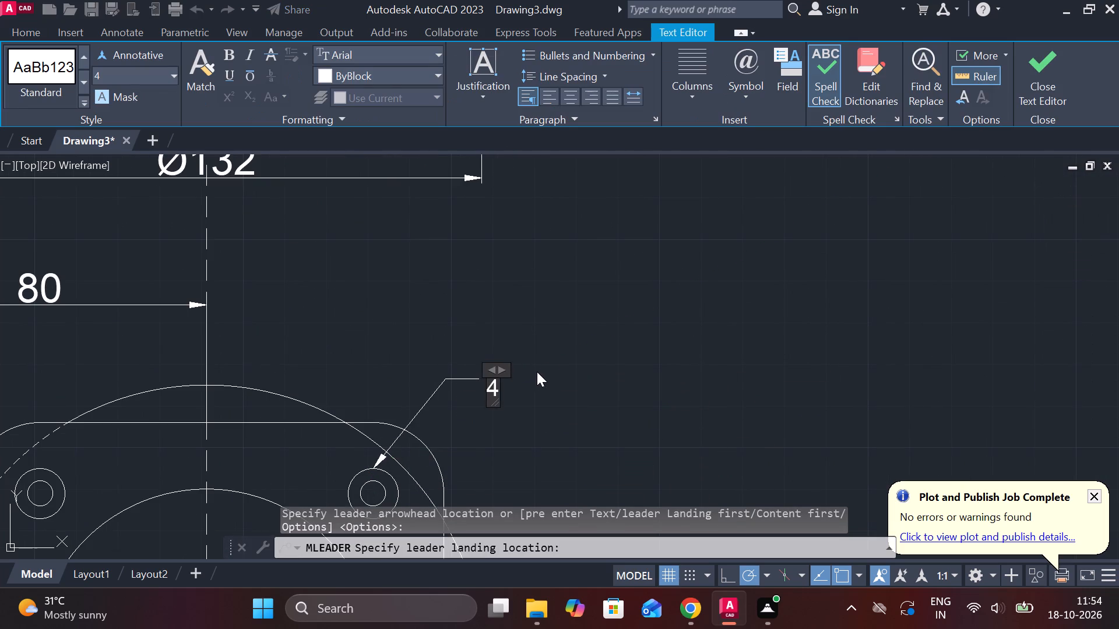
pyautogui.press('space')
pyautogui.write('HOLES')
pyautogui.press('space')
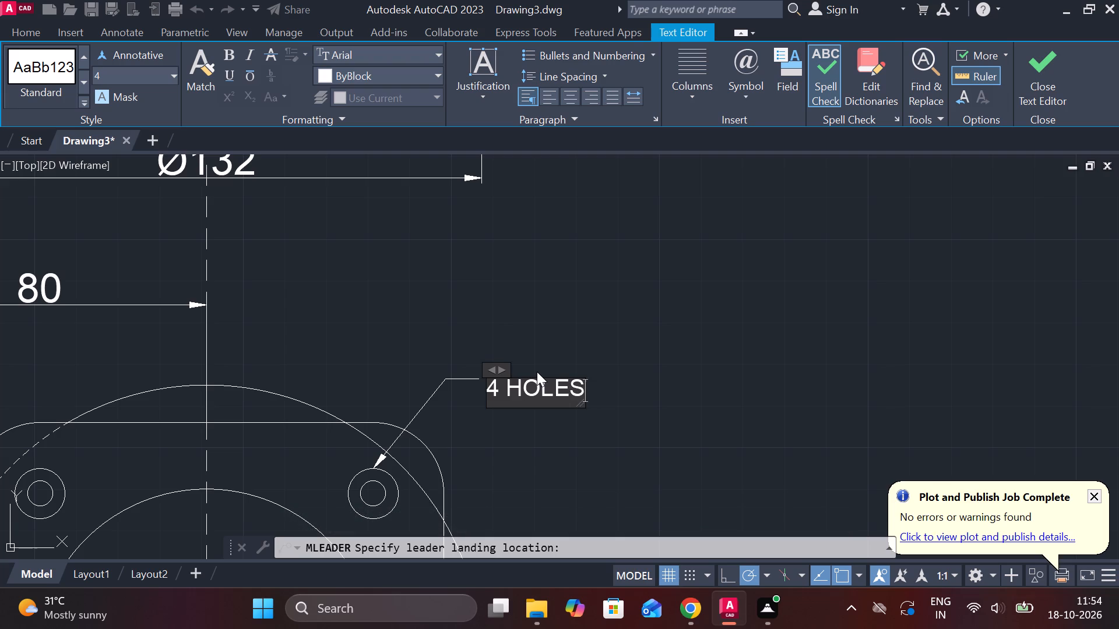
pyautogui.write('M12')
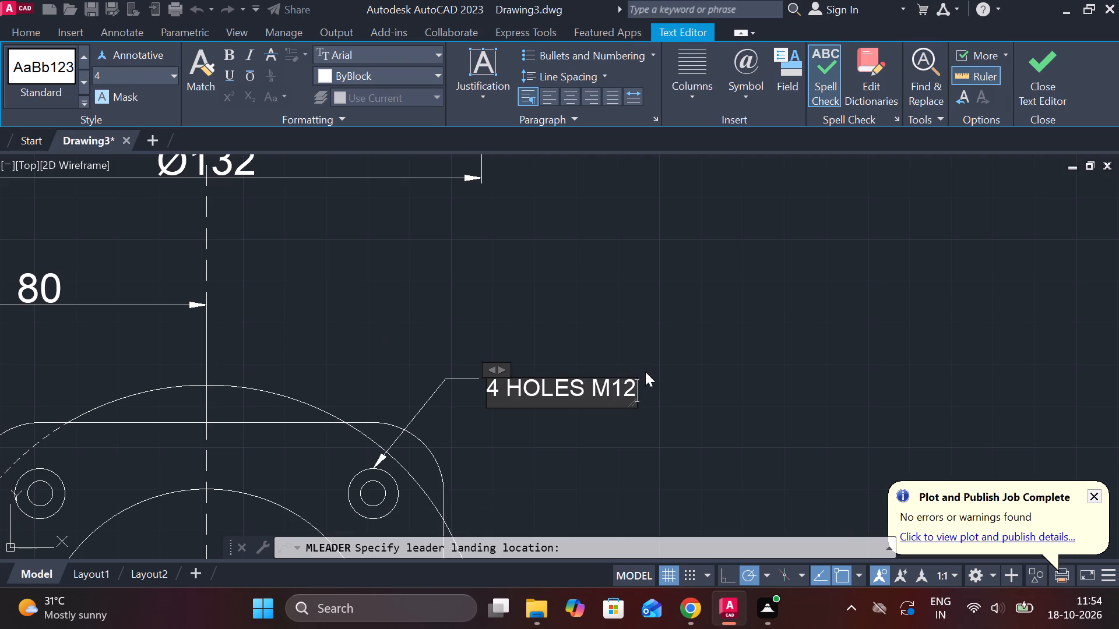
# Set the text height of the "4 HOLES M12" leader note to 6 and finish the text.
pyautogui.moveTo(630, 395); pyautogui.dragTo(591, 397)
pyautogui.click(622, 391)
pyautogui.moveTo(632, 395); pyautogui.dragTo(480, 393)
pyautogui.click(165, 80)
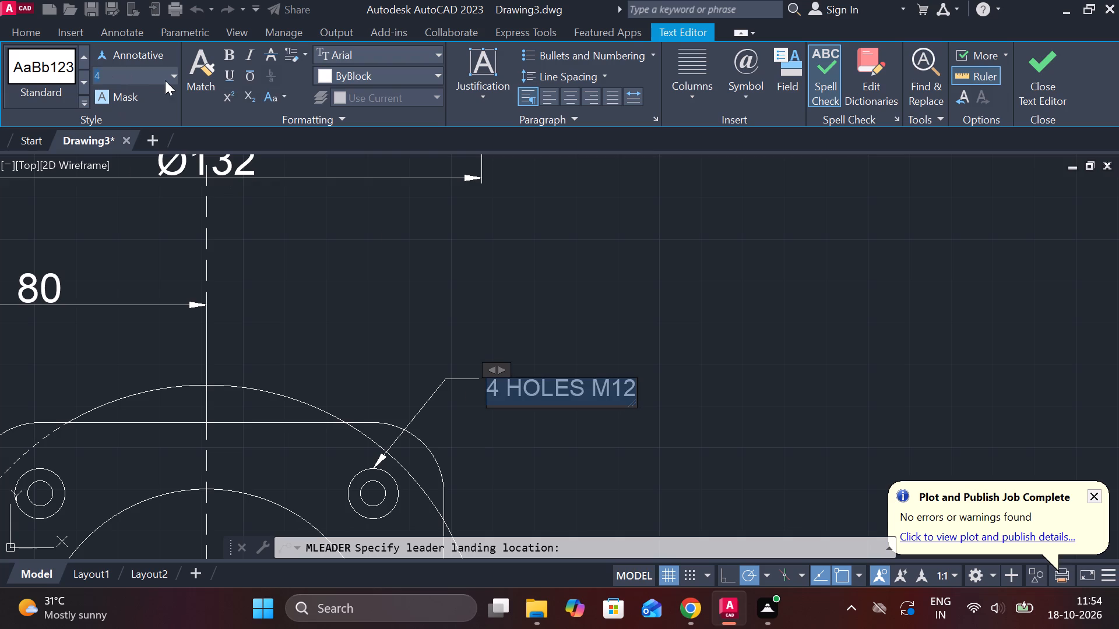
pyautogui.click(167, 75)
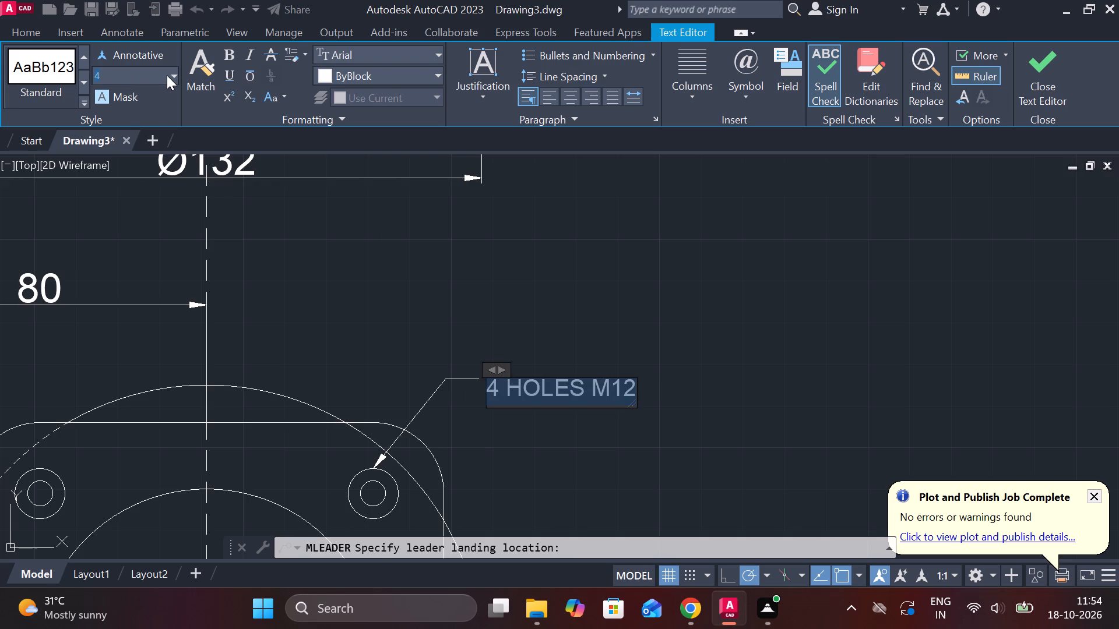
pyautogui.click(175, 69)
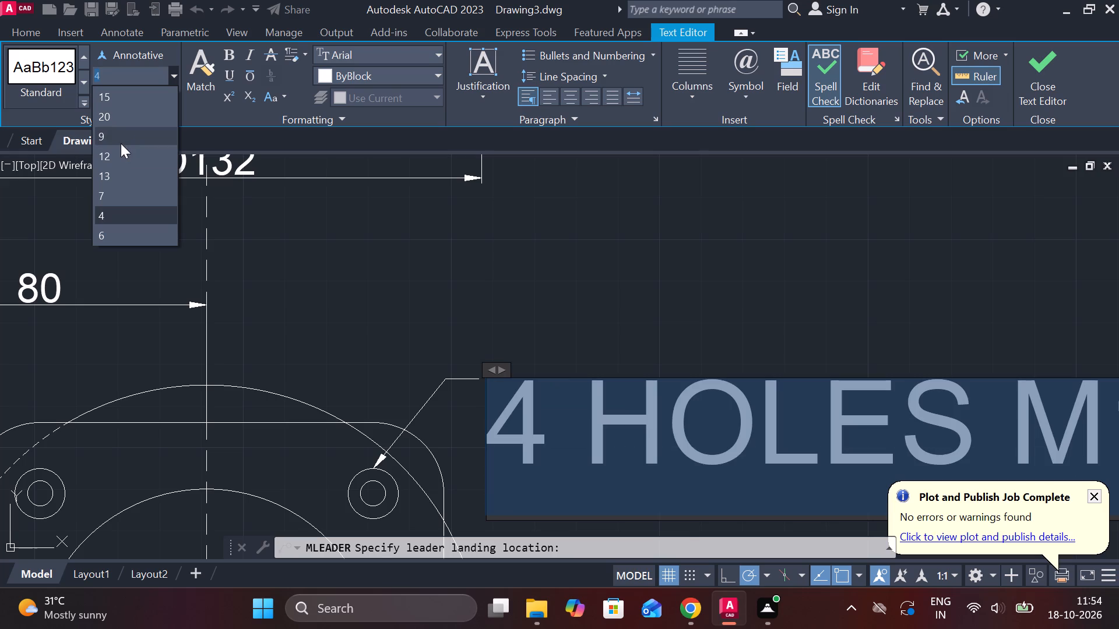
pyautogui.click(110, 232)
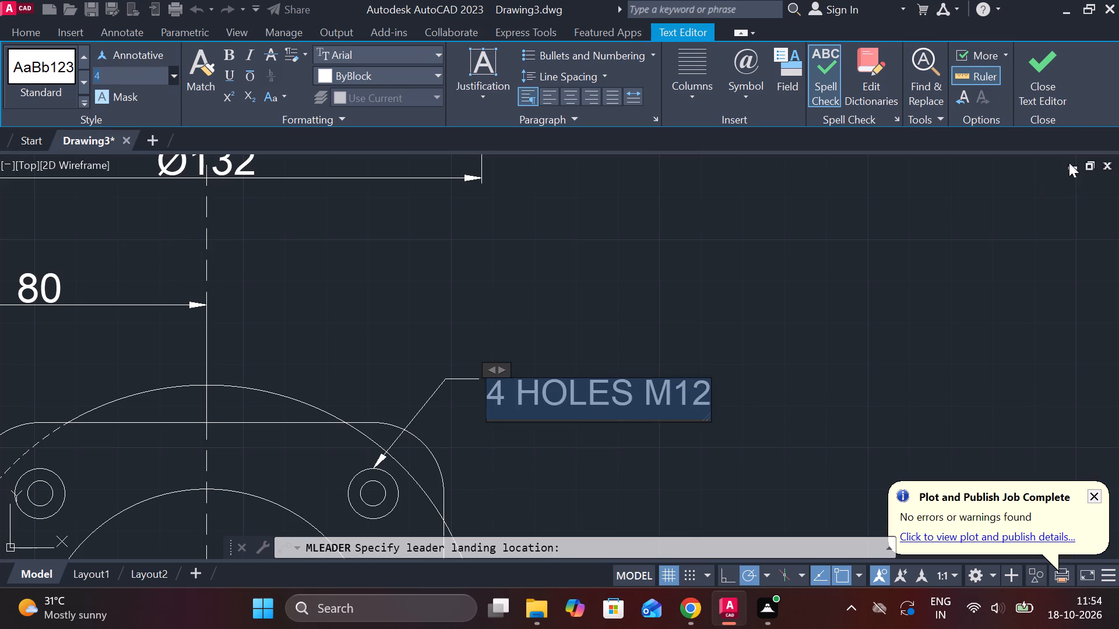
pyautogui.click(1055, 104)
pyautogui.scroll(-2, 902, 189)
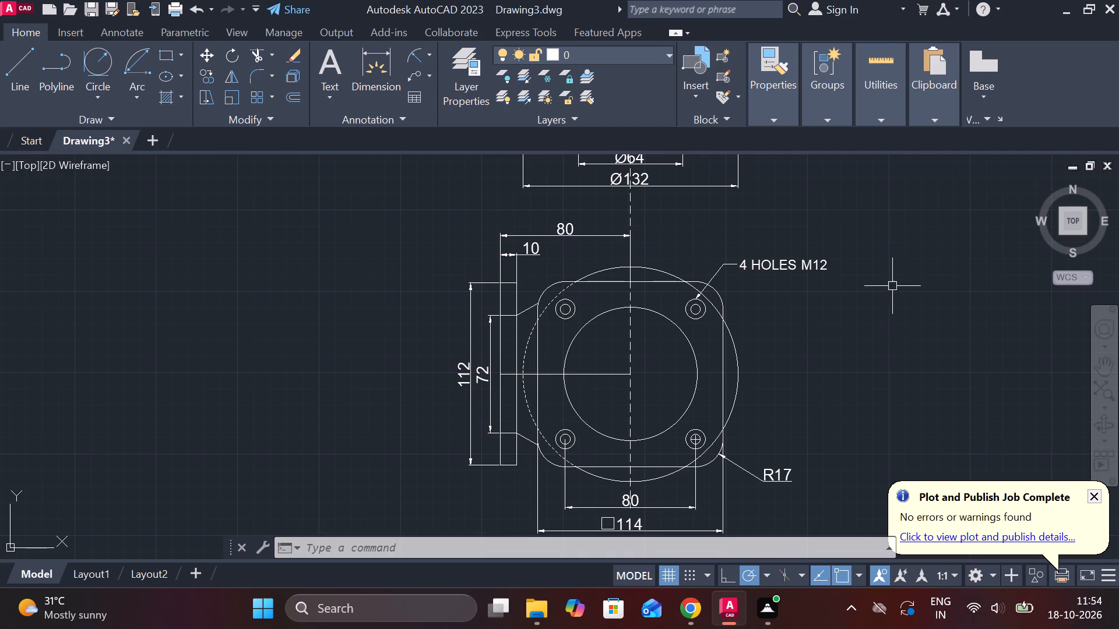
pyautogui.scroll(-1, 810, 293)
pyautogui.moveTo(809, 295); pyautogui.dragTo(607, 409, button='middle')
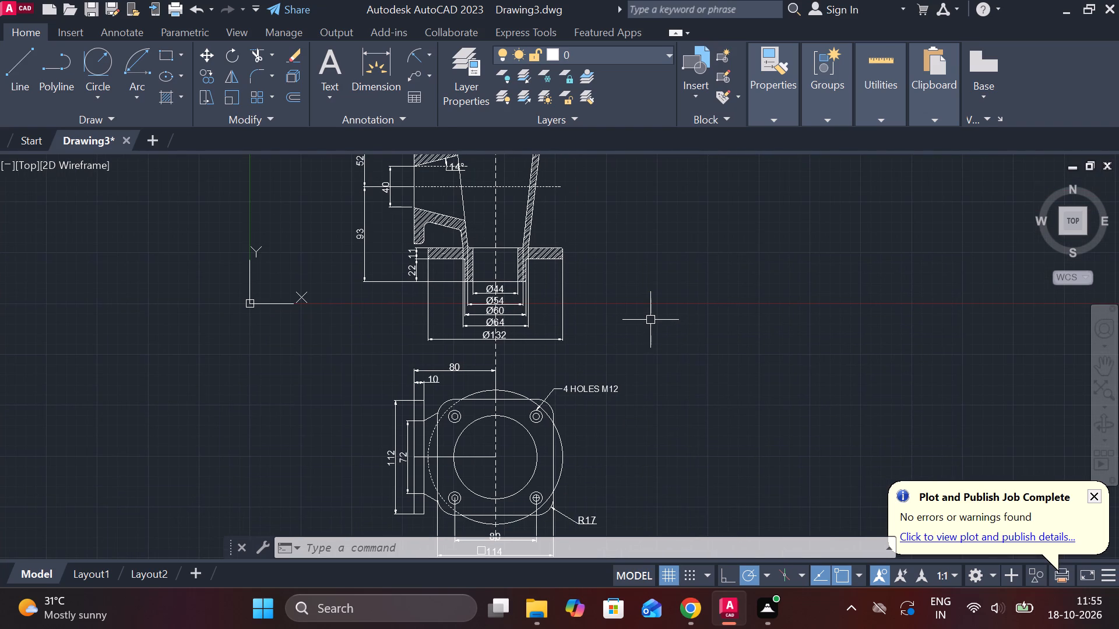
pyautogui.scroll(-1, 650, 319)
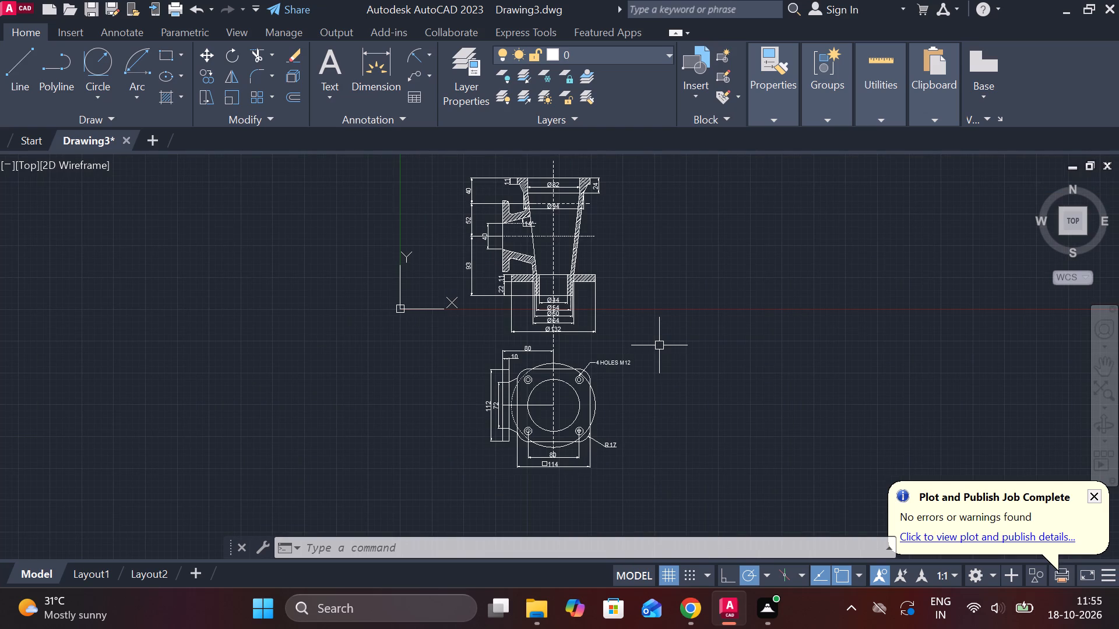
# Add a multiline text title "BODY (CAST IRON) NO.1" with text height 15 below the plan view.
pyautogui.moveTo(659, 357); pyautogui.dragTo(653, 294, button='middle')
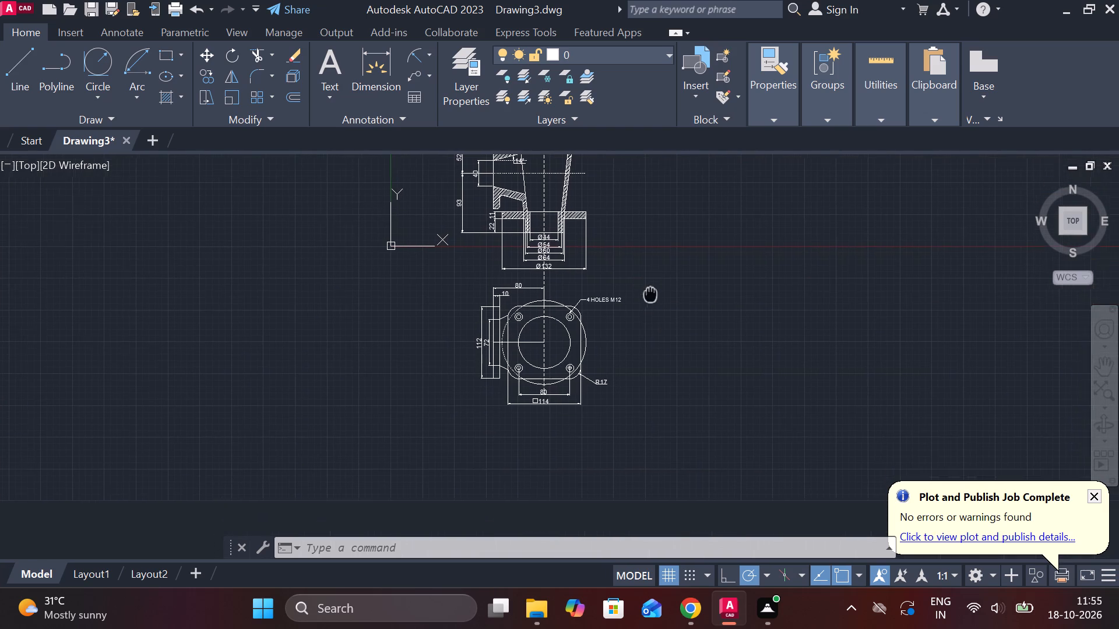
pyautogui.write('MT')
pyautogui.press('space')
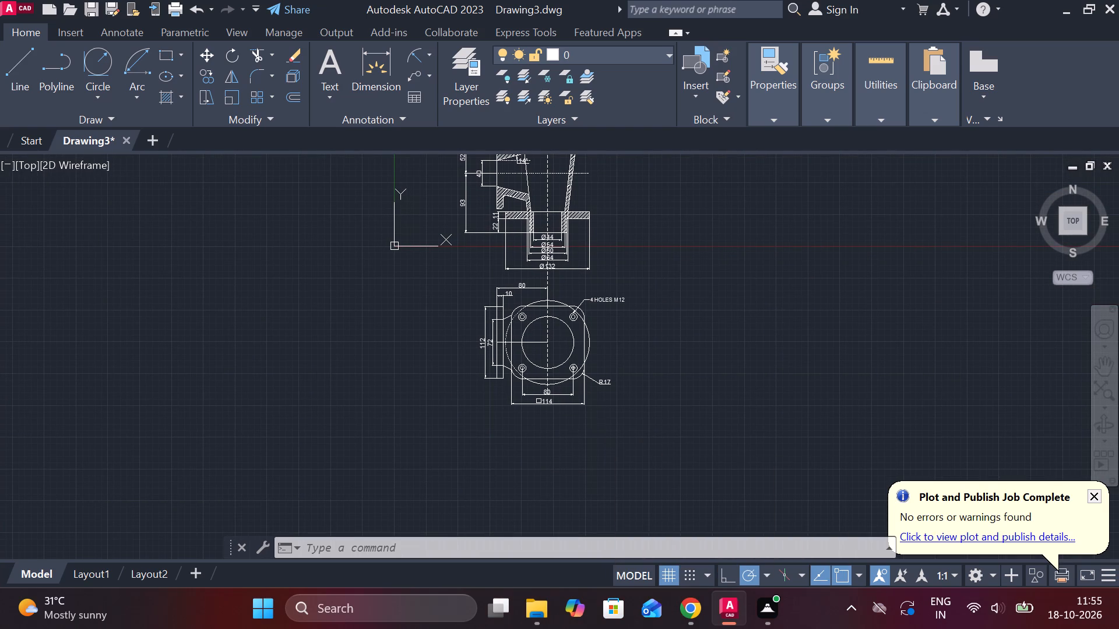
pyautogui.moveTo(425, 428); pyautogui.dragTo(431, 428)
pyautogui.click(689, 464)
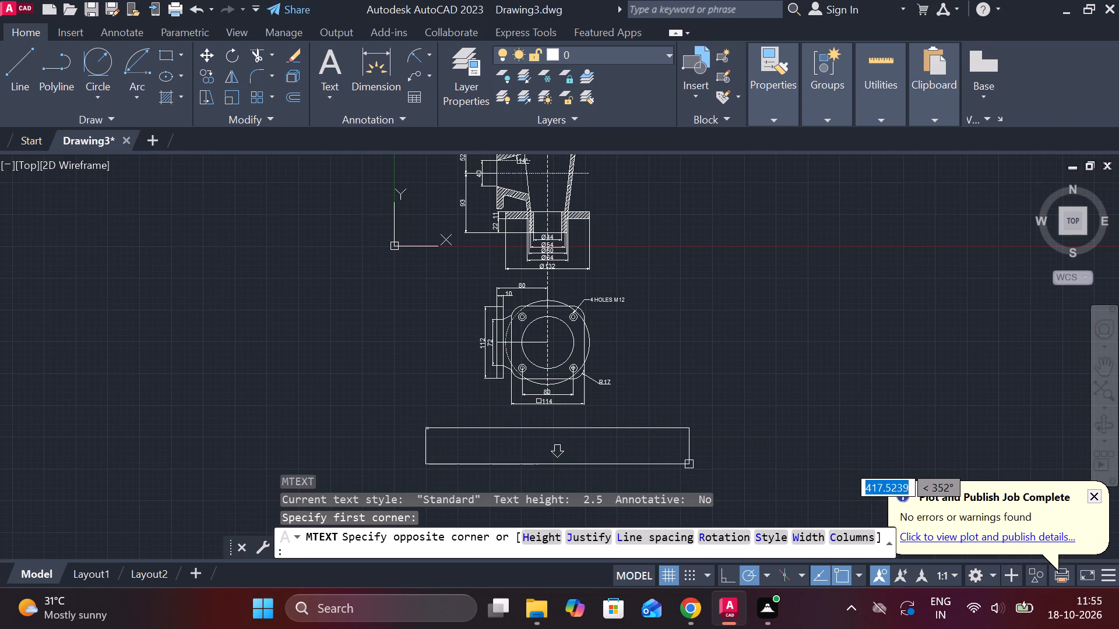
pyautogui.click(158, 76)
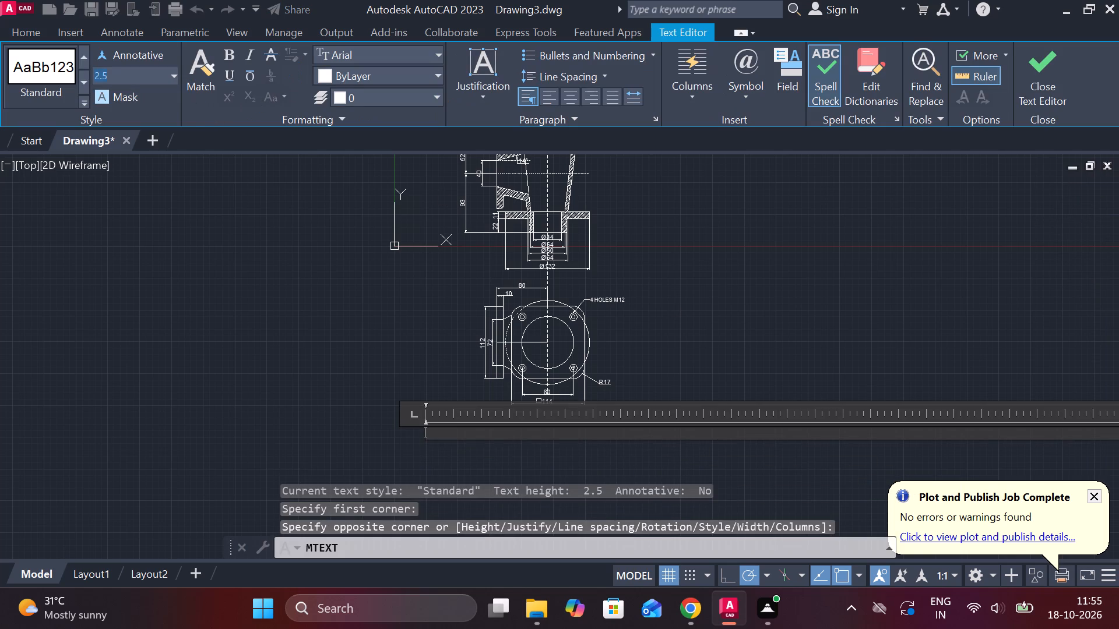
pyautogui.write('14')
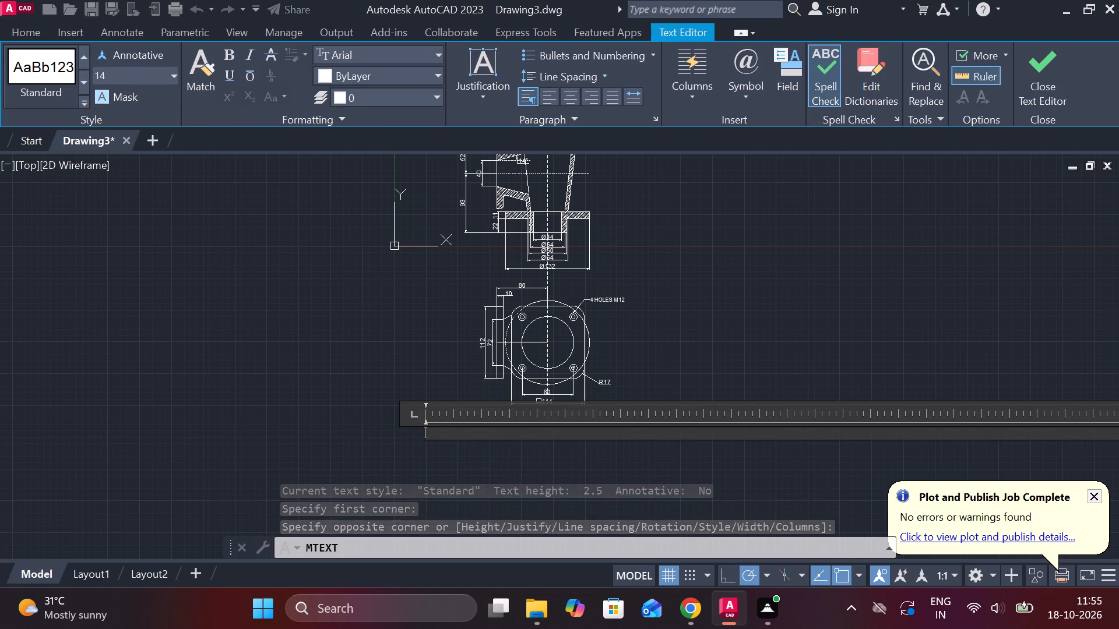
pyautogui.press('BackSpace')
pyautogui.press('5')
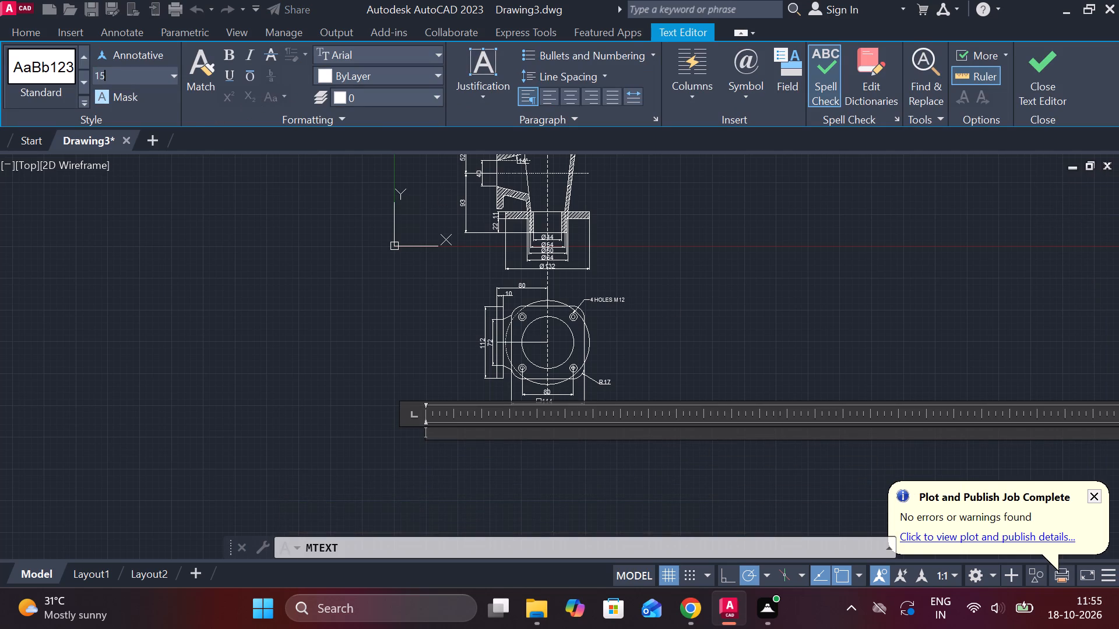
pyautogui.press('Return')
pyautogui.press('b')
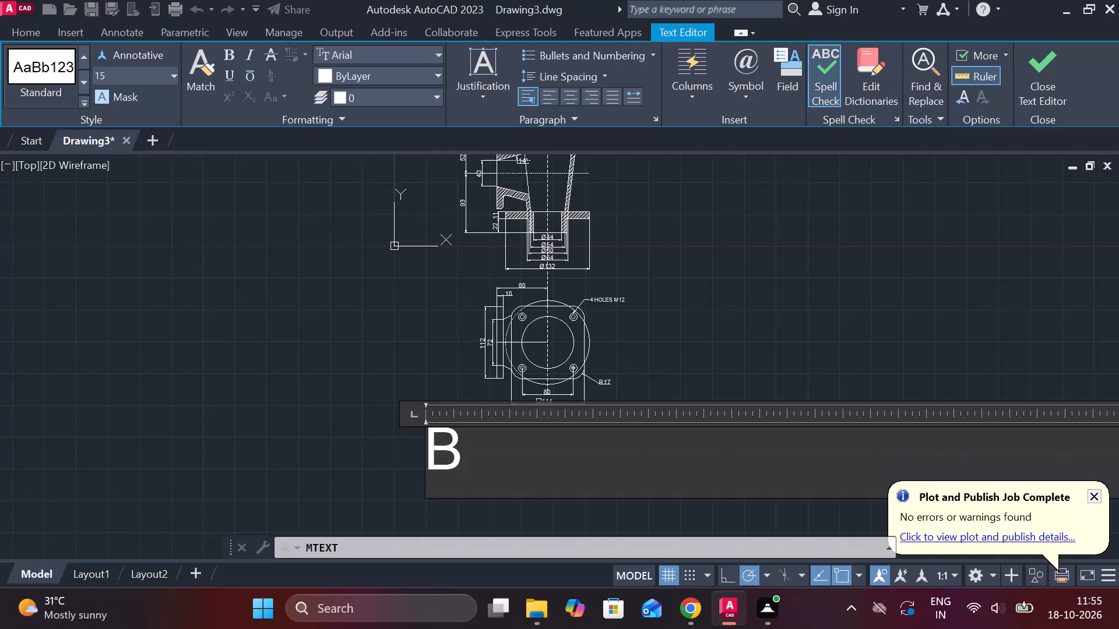
pyautogui.write('ODY')
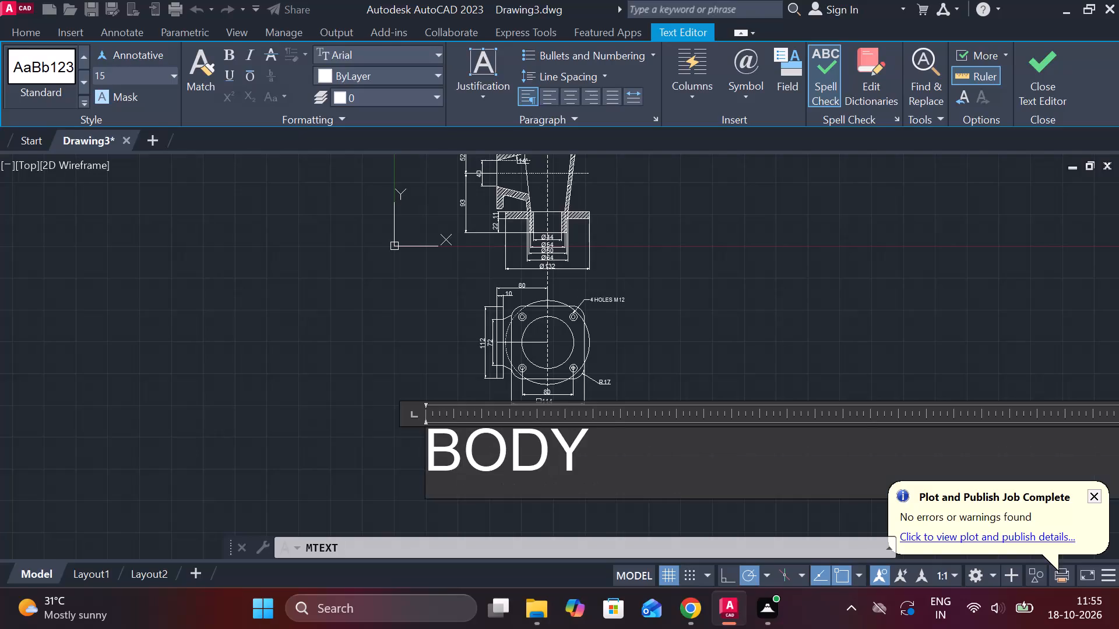
pyautogui.press('space')
pyautogui.hotkey('ctrl', '9')
pyautogui.hotkey('shift', '(')
pyautogui.write('CAST IR')
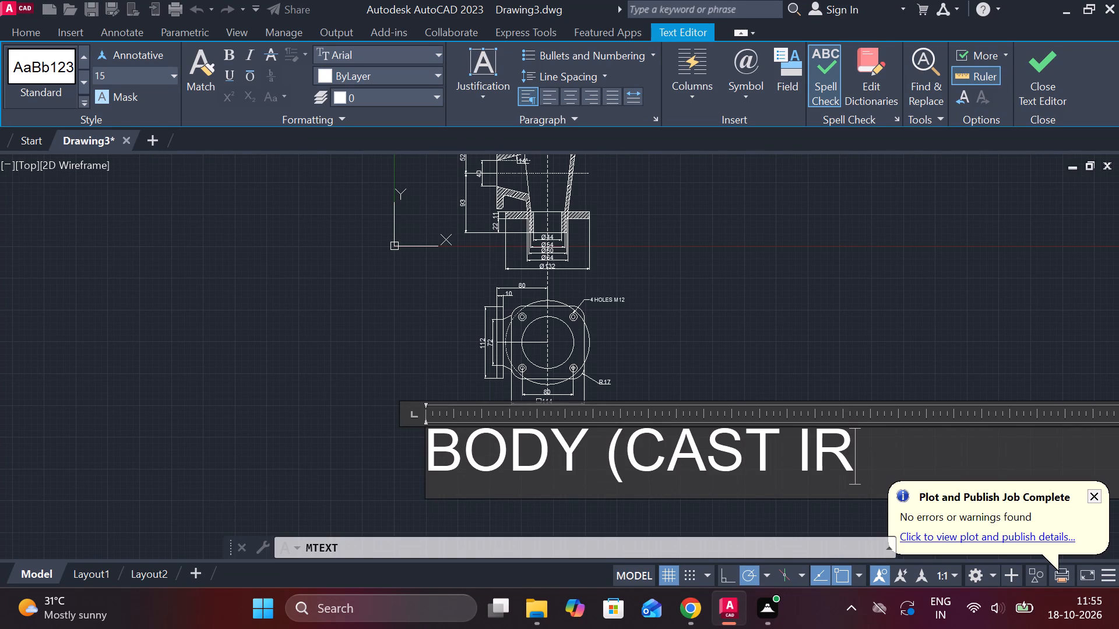
pyautogui.write('ON')
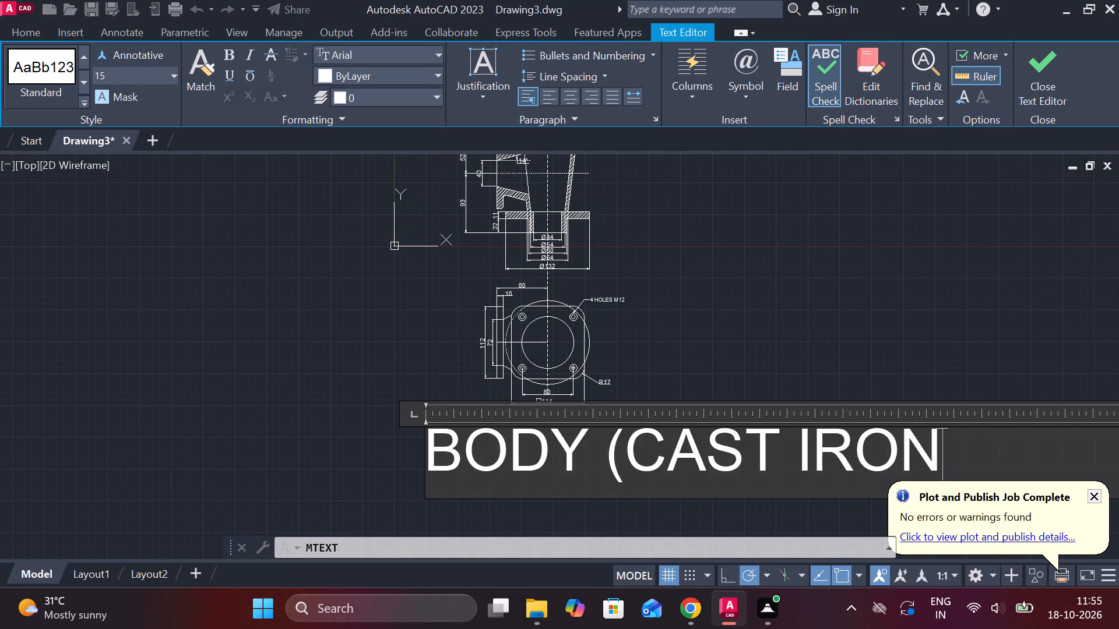
pyautogui.hotkey('shift', ')')
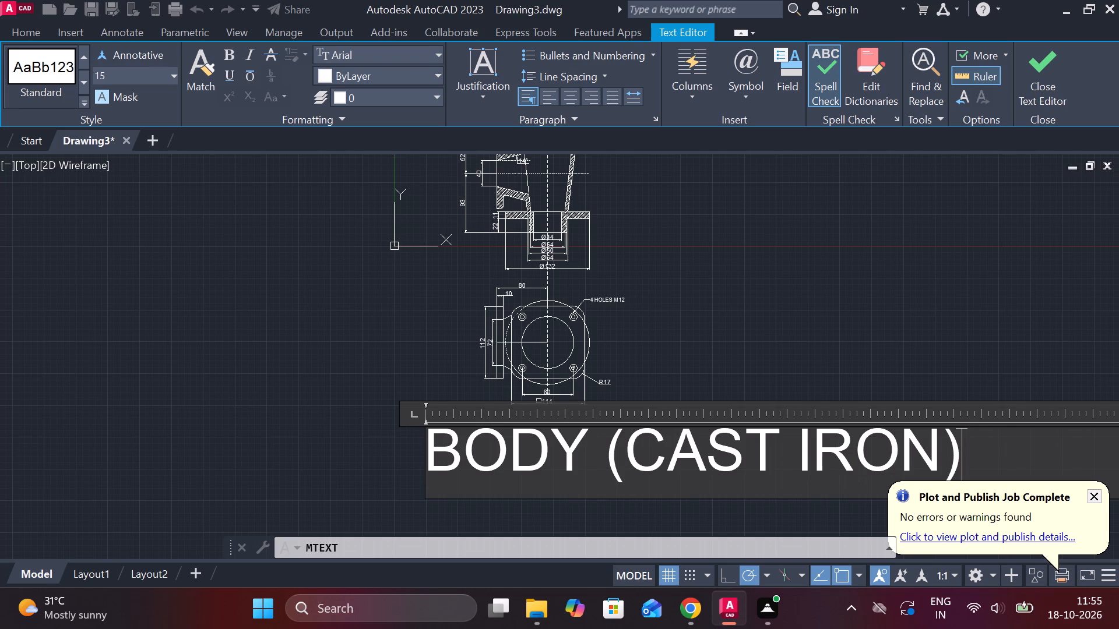
pyautogui.press('space')
pyautogui.write('NO')
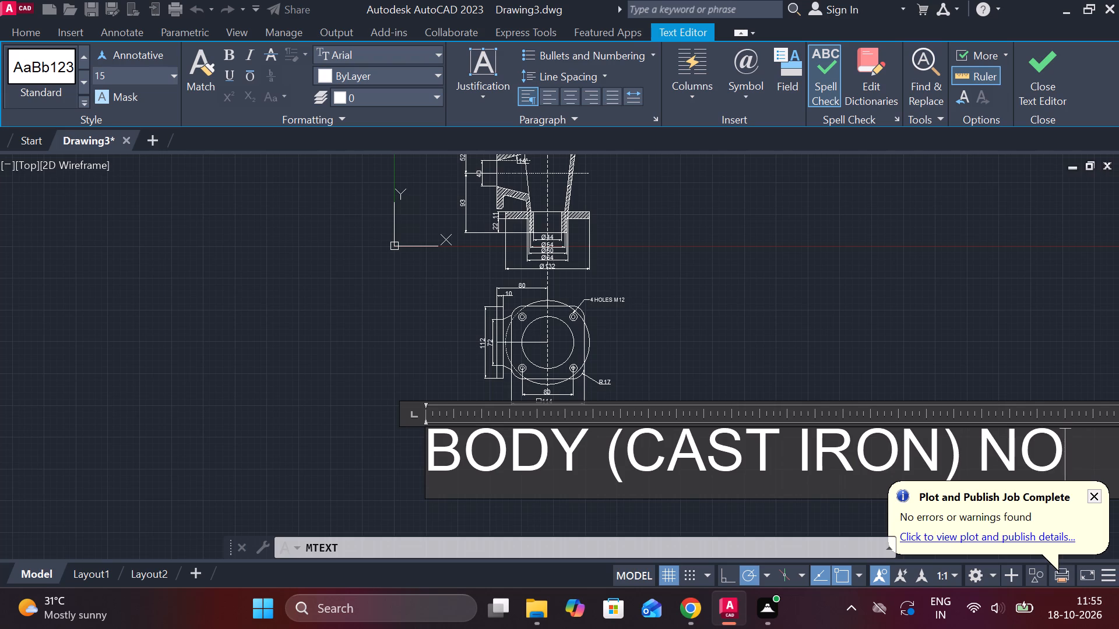
pyautogui.write('.1')
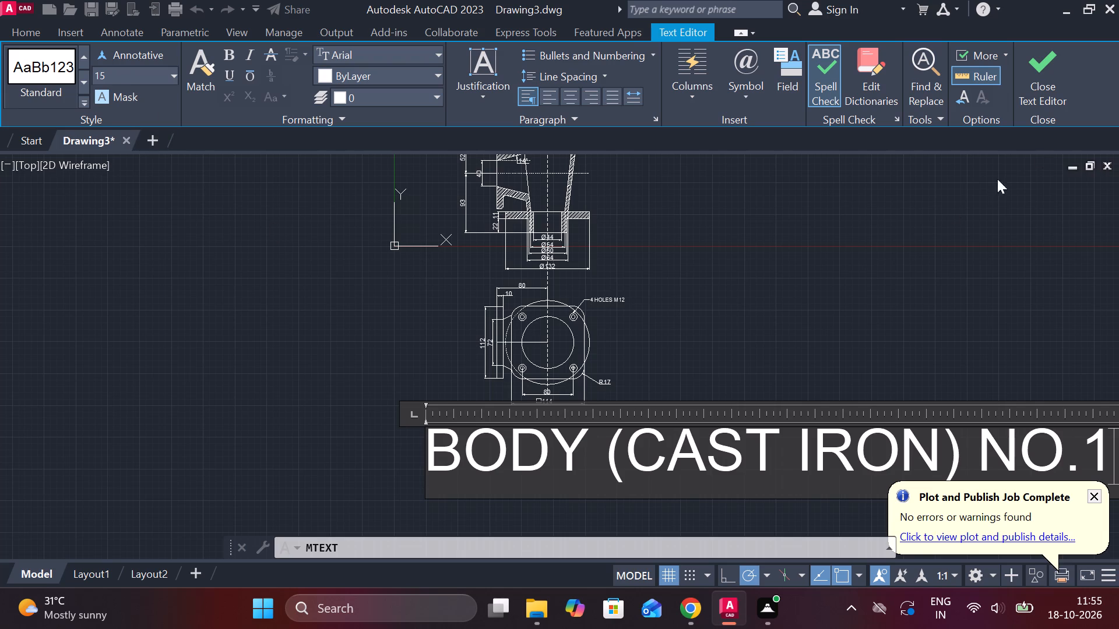
pyautogui.click(1056, 83)
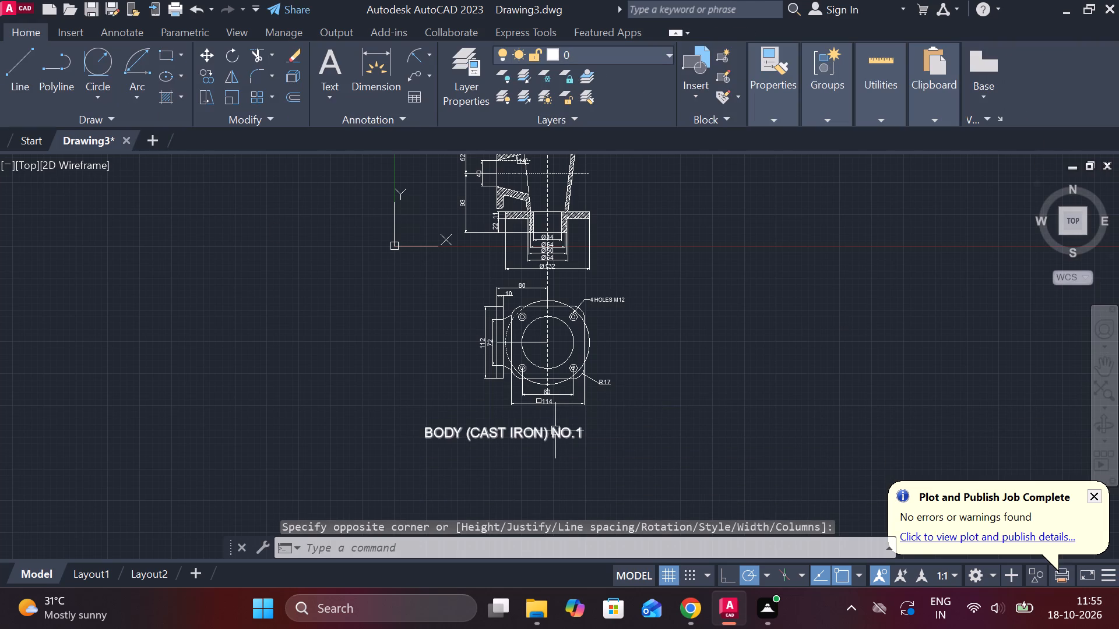
# Shift the "BODY (CAST IRON) NO.1" title horizontally by about 70 units so it sits centred beneath the plan view.
pyautogui.click(555, 430)
pyautogui.click(425, 426)
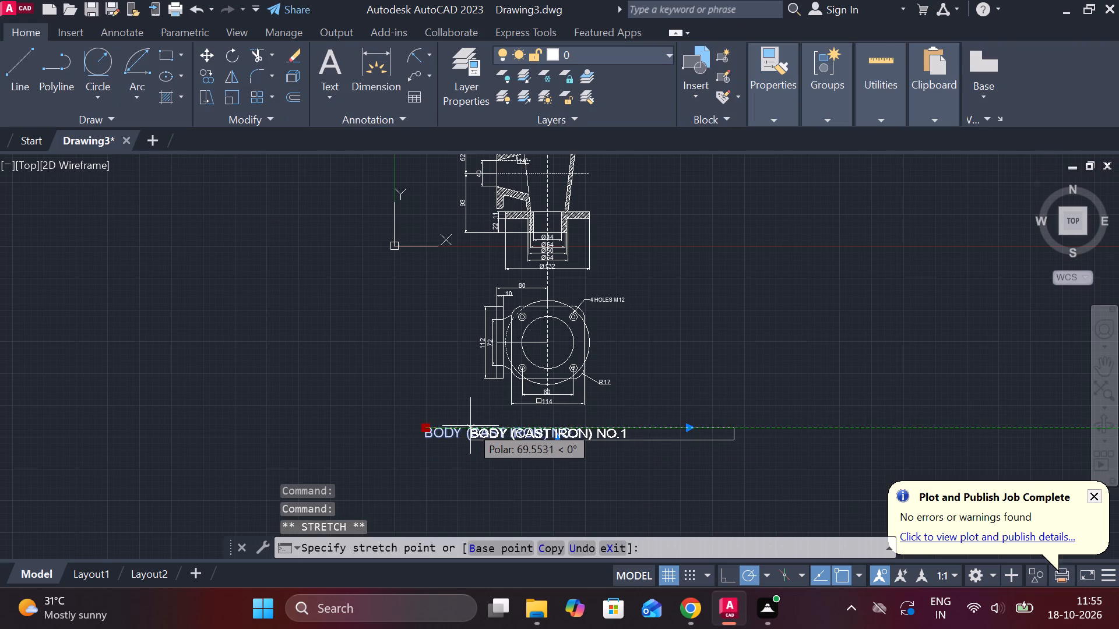
pyautogui.click(470, 426)
pyautogui.click(565, 438)
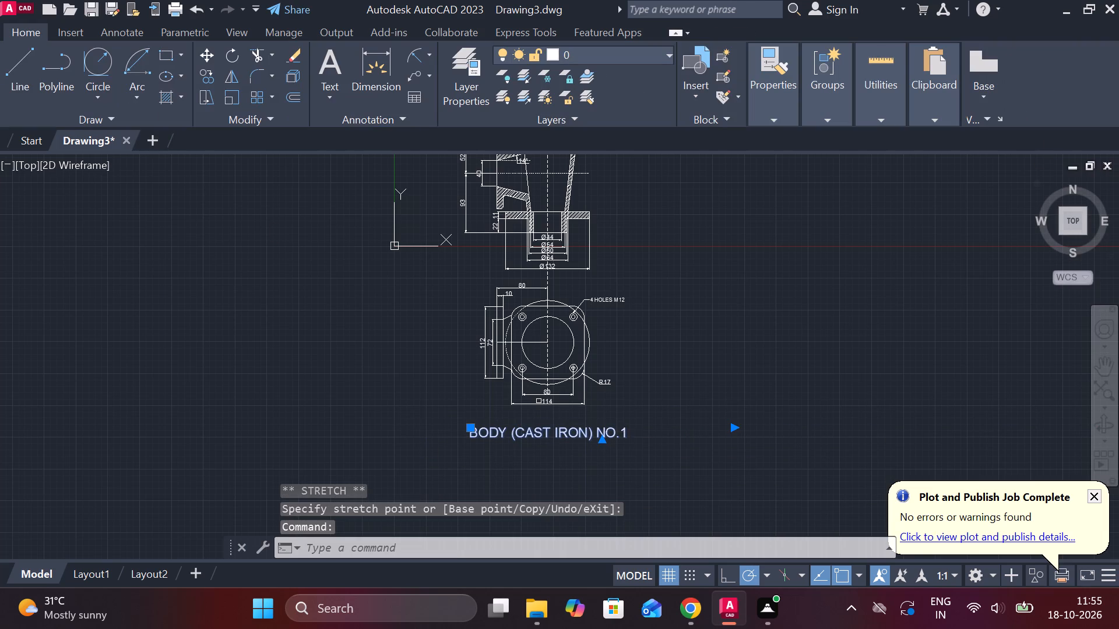
pyautogui.press('Escape')
# Narrow the title's text frame to fit the width of "BODY (CAST IRON) NO.1".
pyautogui.doubleClick(610, 430)
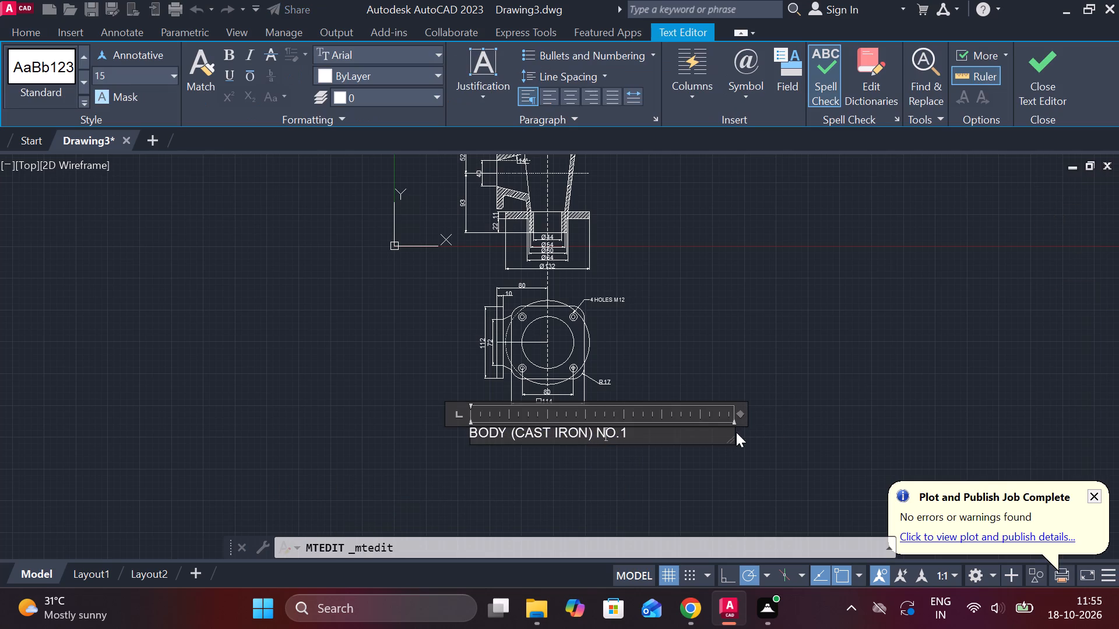
pyautogui.moveTo(734, 432); pyautogui.dragTo(628, 454)
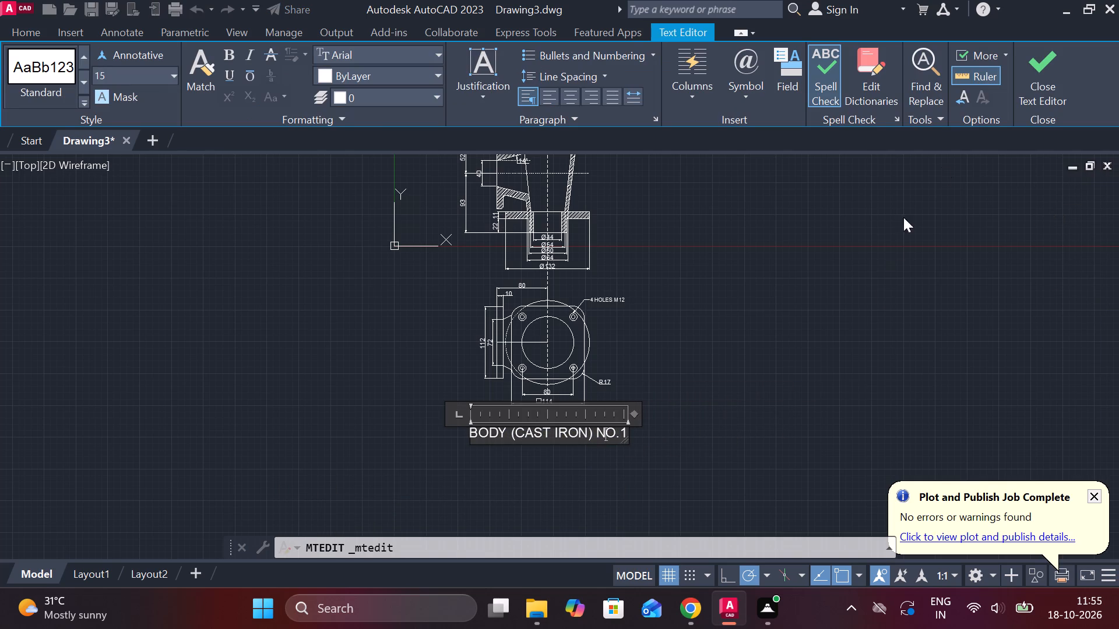
pyautogui.click(1029, 96)
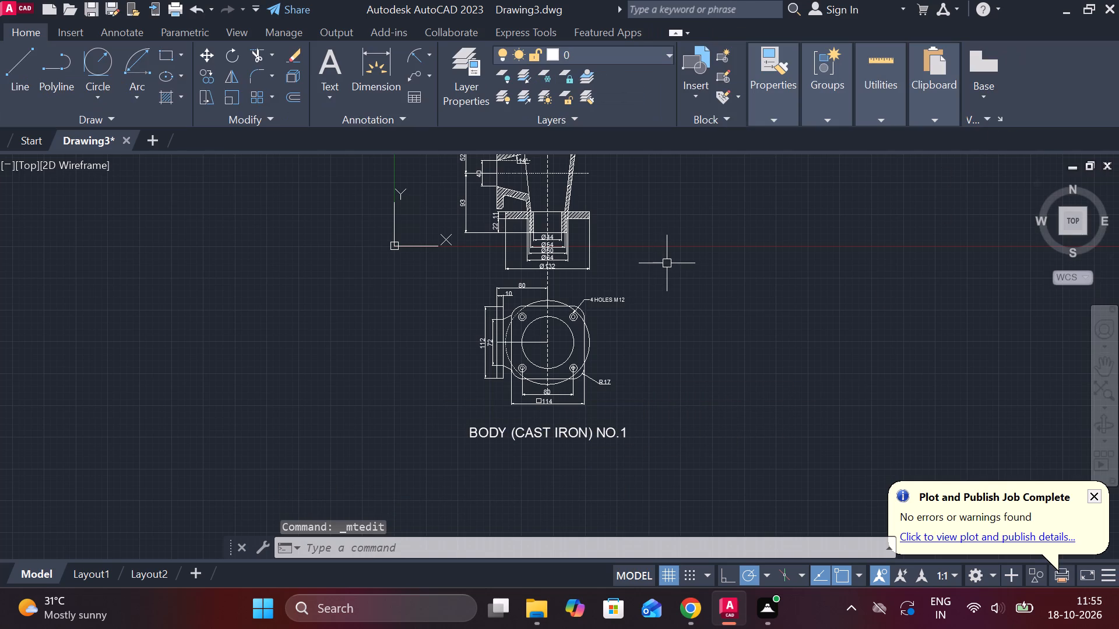
# Draw a horizontal line 54 long in the empty area to the right of the body's sectional view.
pyautogui.scroll(-2, 667, 263)
pyautogui.scroll(2, 667, 263)
pyautogui.moveTo(667, 263); pyautogui.dragTo(583, 338, button='middle')
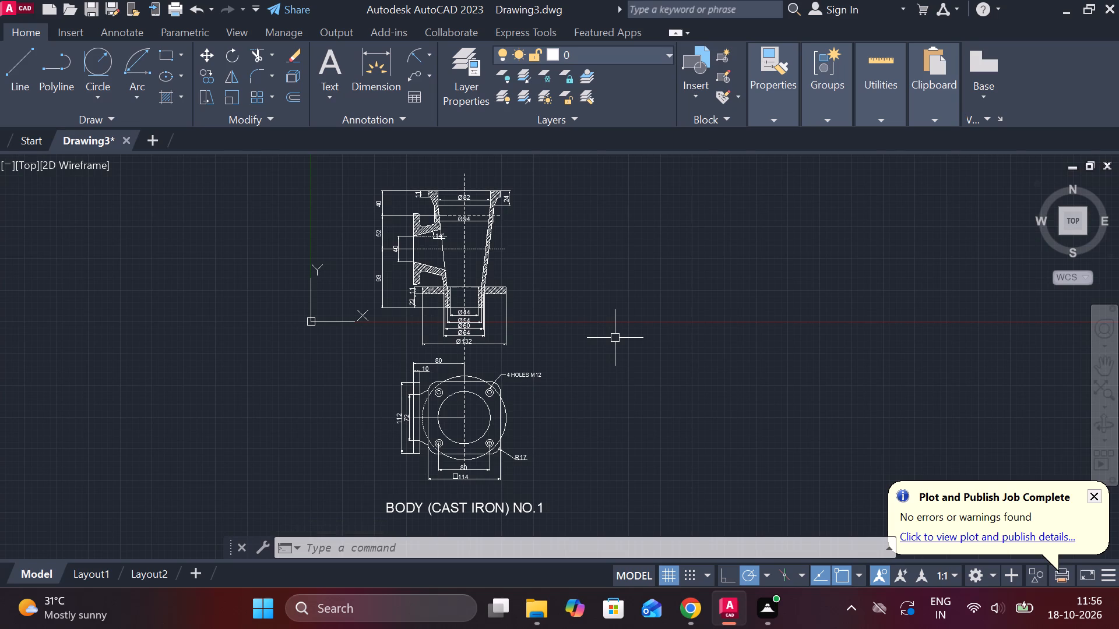
pyautogui.moveTo(617, 298); pyautogui.dragTo(588, 299, button='middle')
pyautogui.scroll(1, 539, 286)
pyautogui.moveTo(551, 269); pyautogui.dragTo(481, 307, button='middle')
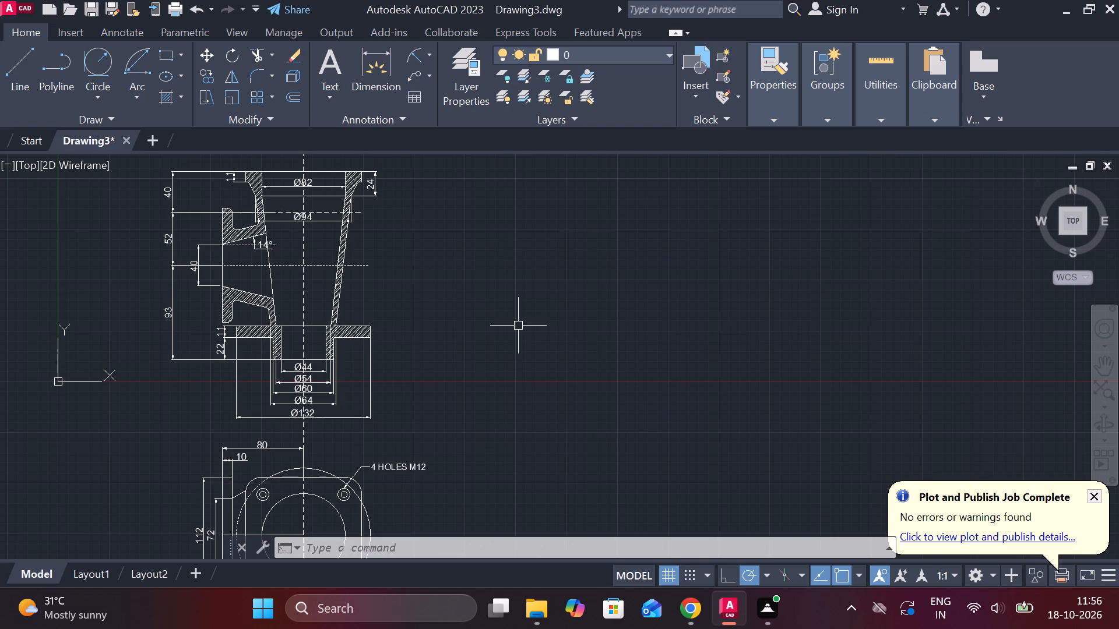
pyautogui.press('l')
pyautogui.press('Return')
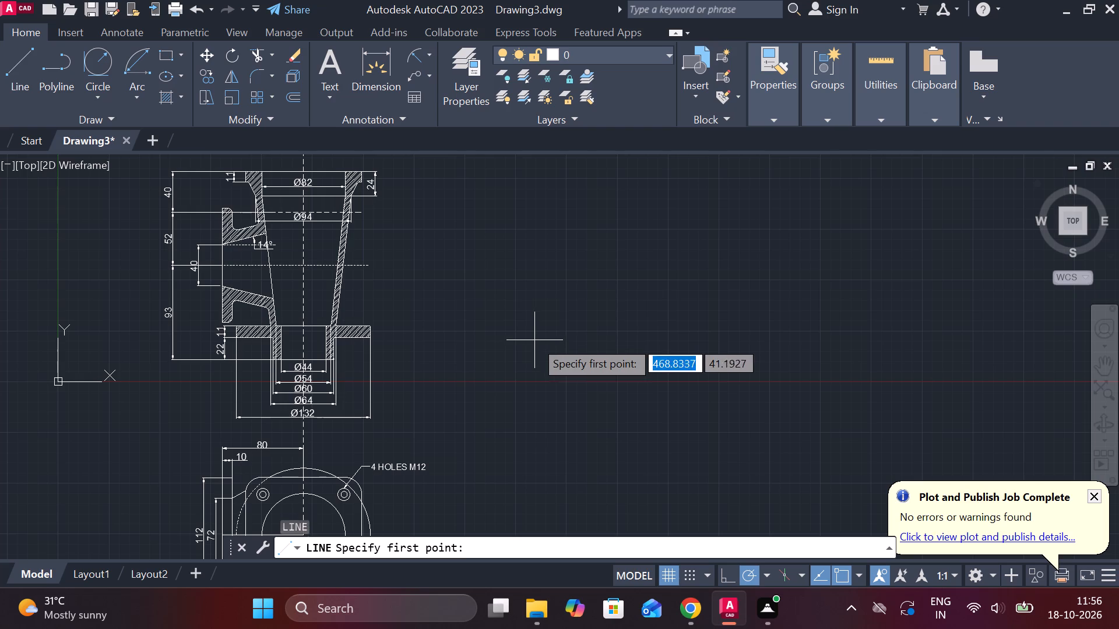
pyautogui.click(534, 340)
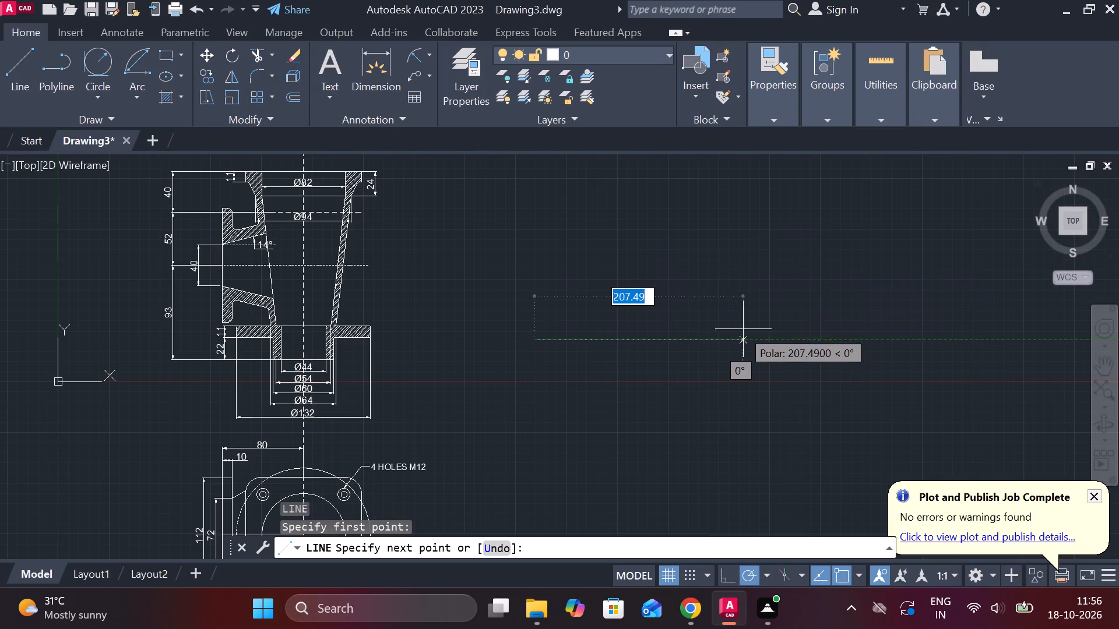
pyautogui.scroll(2, 733, 330)
pyautogui.moveTo(618, 344); pyautogui.dragTo(741, 351, button='middle')
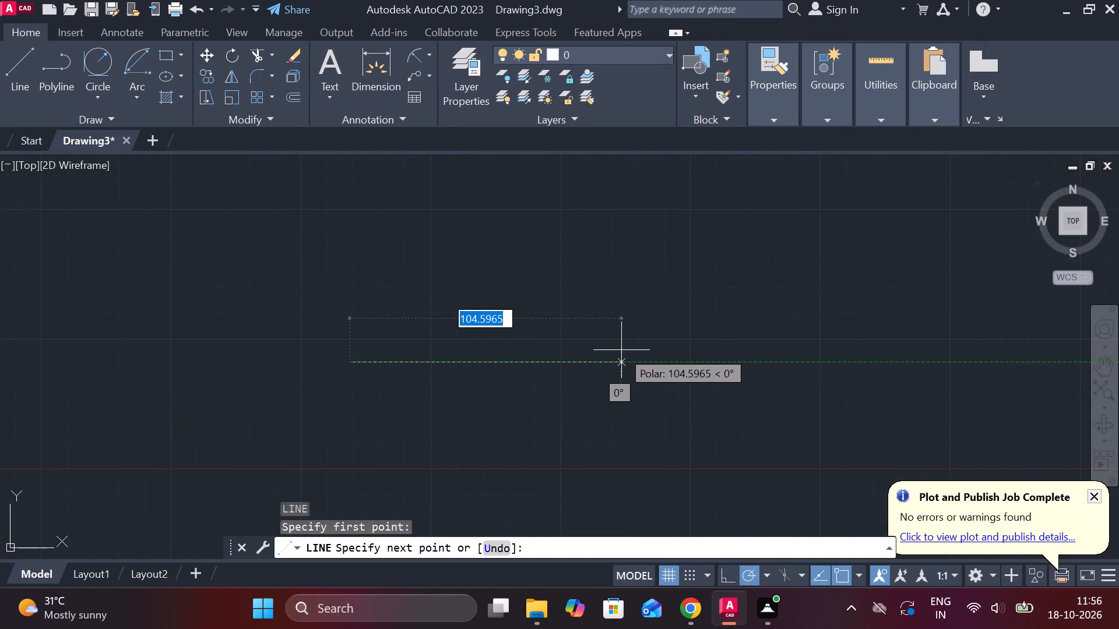
pyautogui.write('54')
pyautogui.press('space')
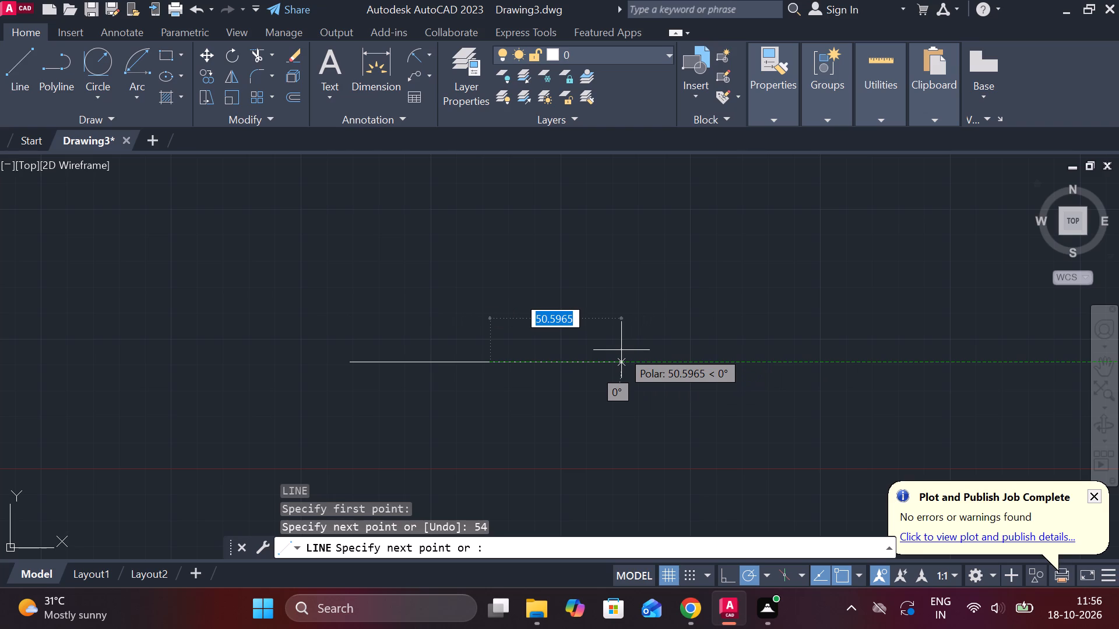
pyautogui.press('Escape')
# Draw a vertical line 178 long upward from the midpoint of the 54 horizontal line.
pyautogui.press('l')
pyautogui.press('Return')
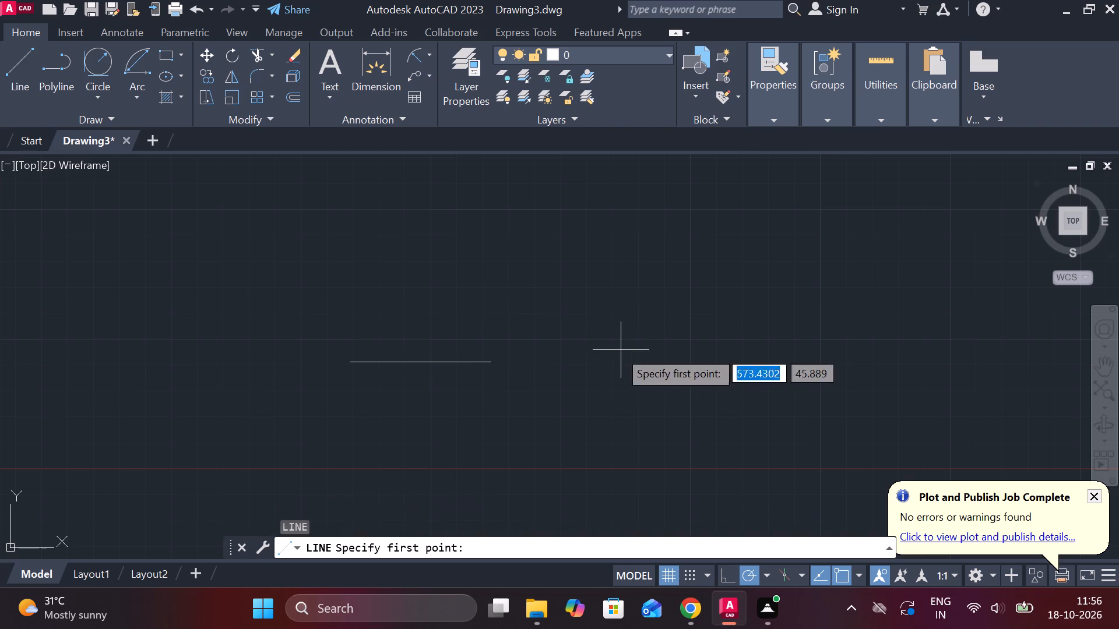
pyautogui.click(423, 362)
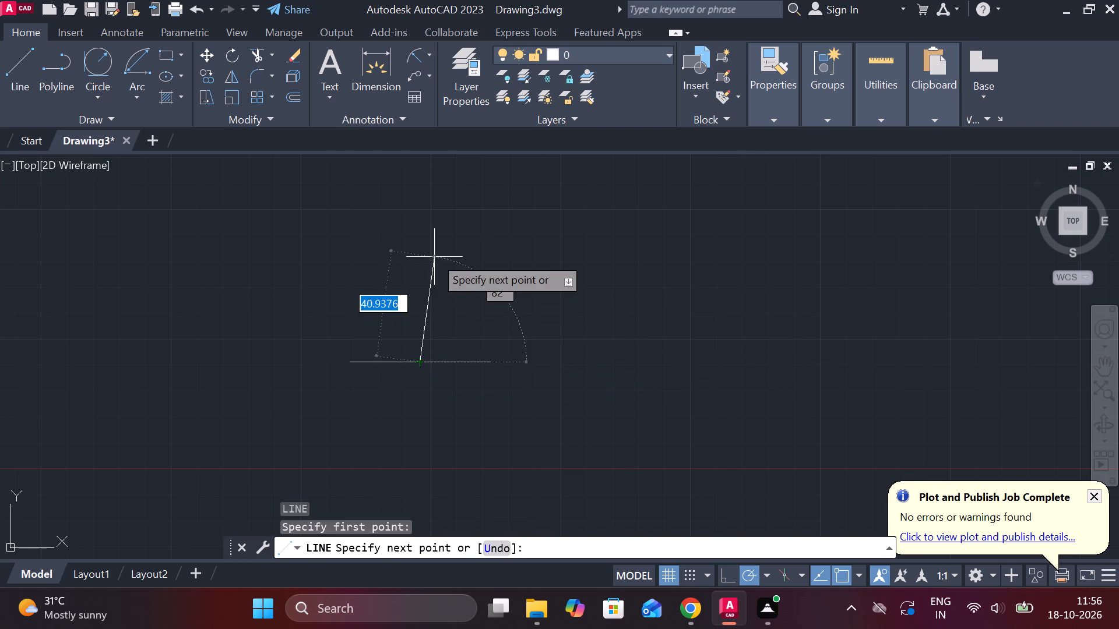
pyautogui.moveTo(435, 247); pyautogui.dragTo(448, 272, button='middle')
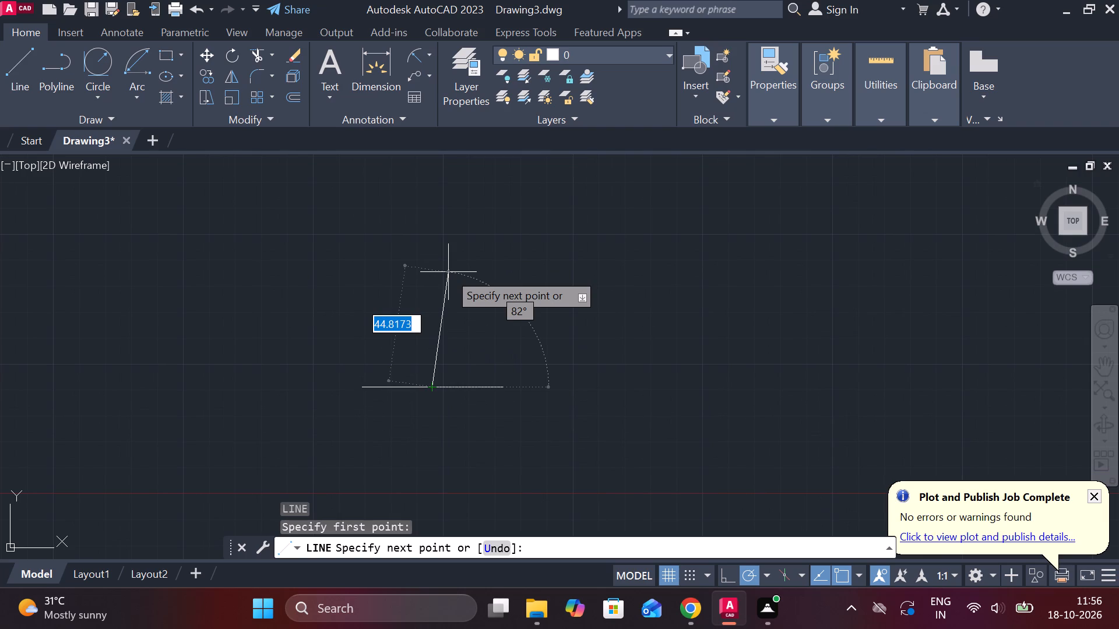
pyautogui.press('1')
pyautogui.write('78')
pyautogui.press('Return')
pyautogui.scroll(-2, 440, 257)
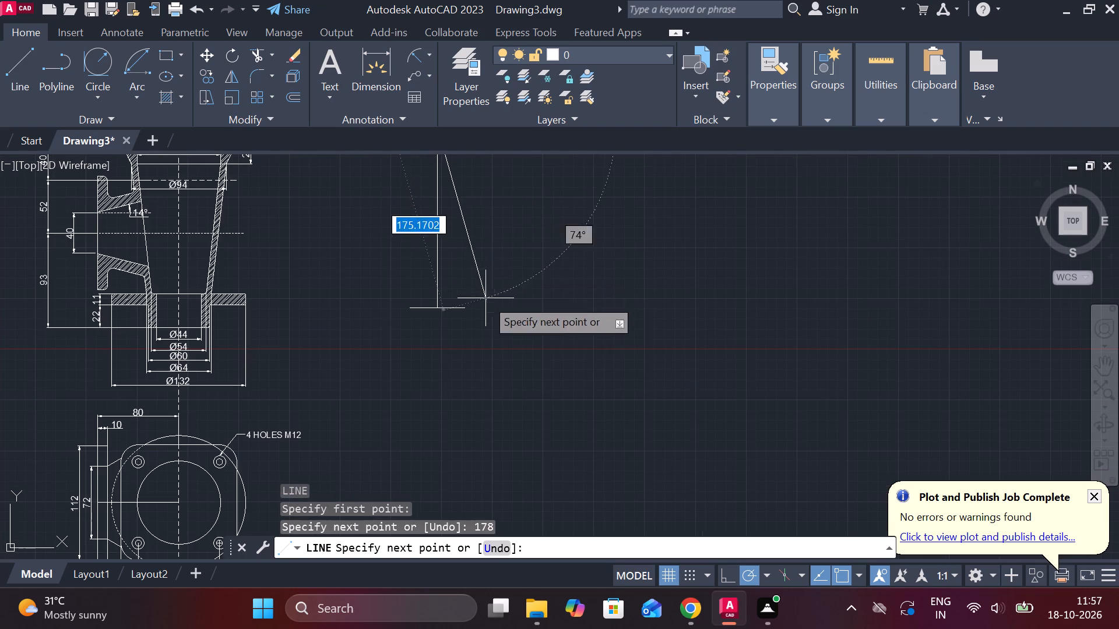
pyautogui.moveTo(485, 217); pyautogui.dragTo(520, 483, button='middle')
pyautogui.moveTo(519, 385); pyautogui.dragTo(522, 323, button='middle')
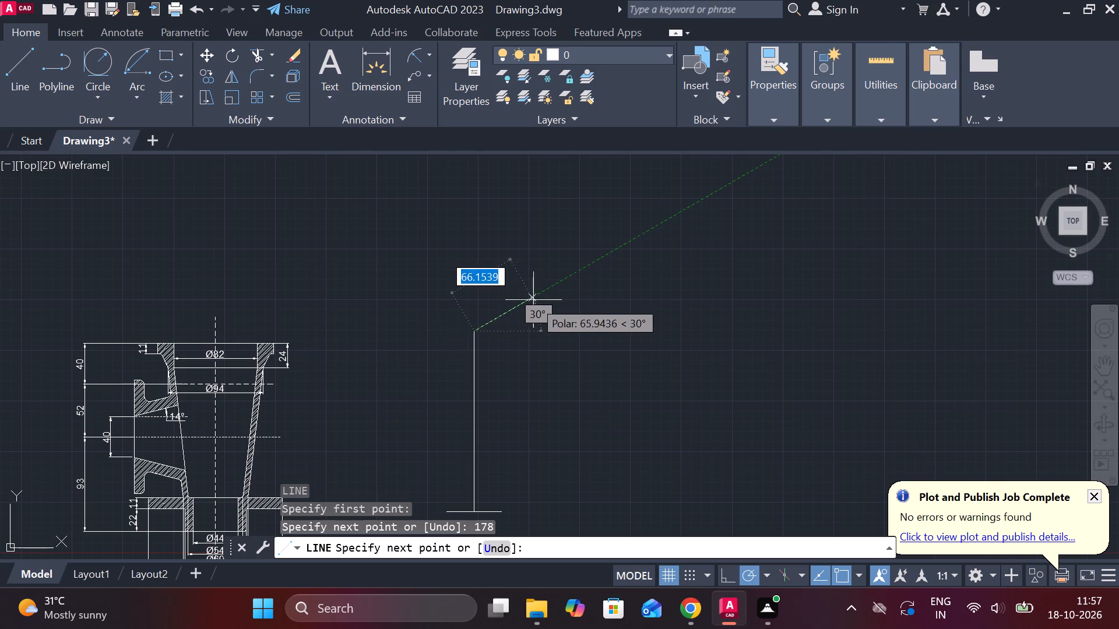
pyautogui.moveTo(542, 327); pyautogui.dragTo(542, 289, button='middle')
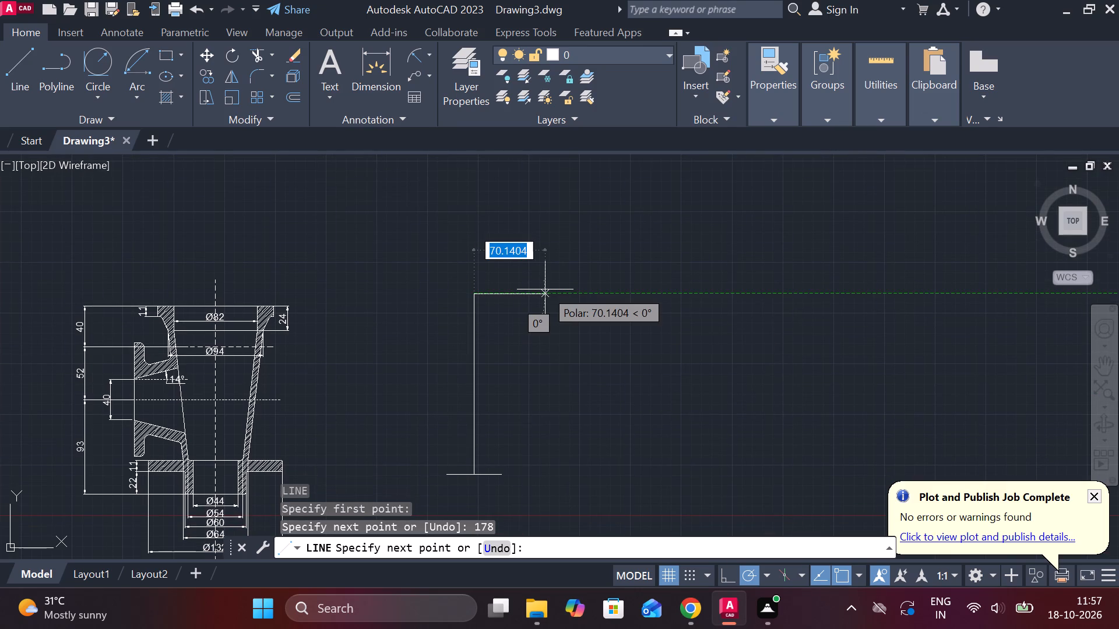
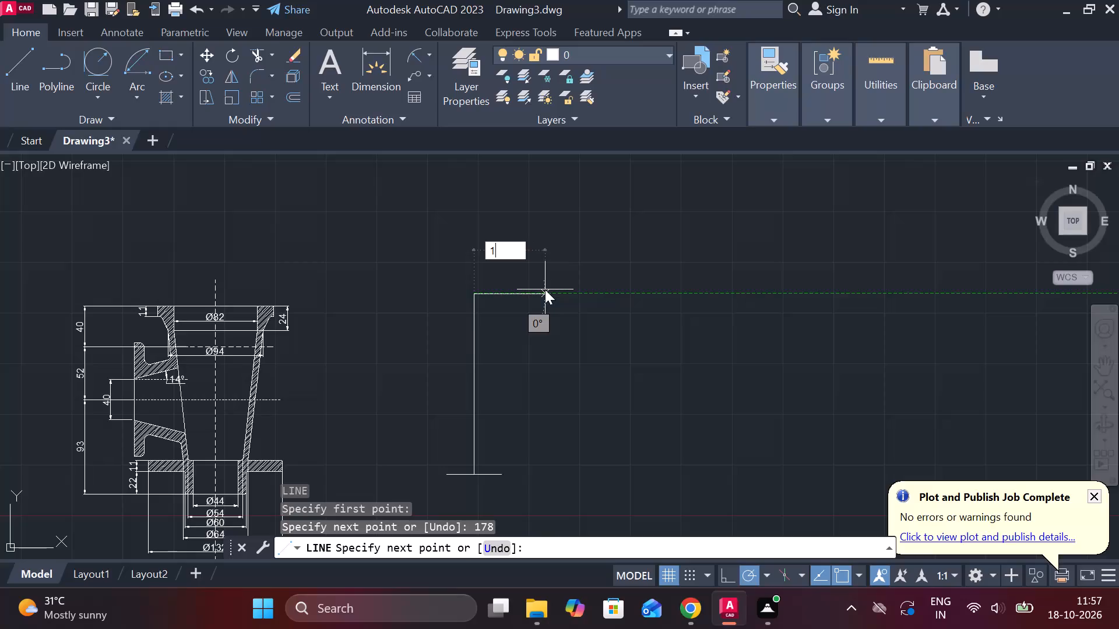
# Draw the top edge from the vertical line's upper end: 19 to the right, and 38 back to the left.
pyautogui.press('Return')
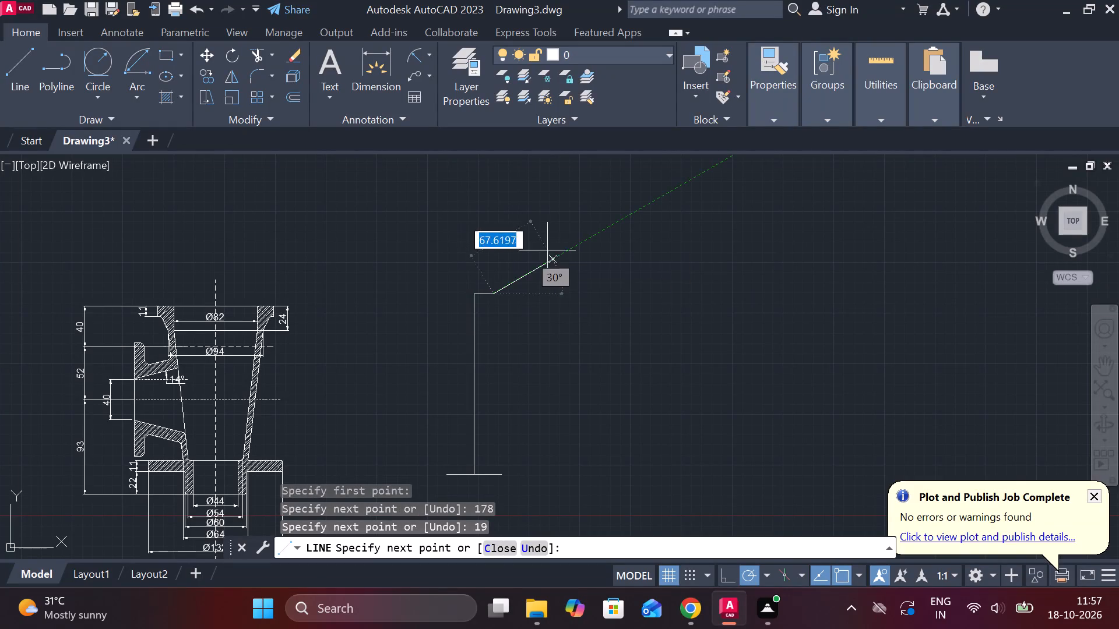
pyautogui.scroll(2, 453, 267)
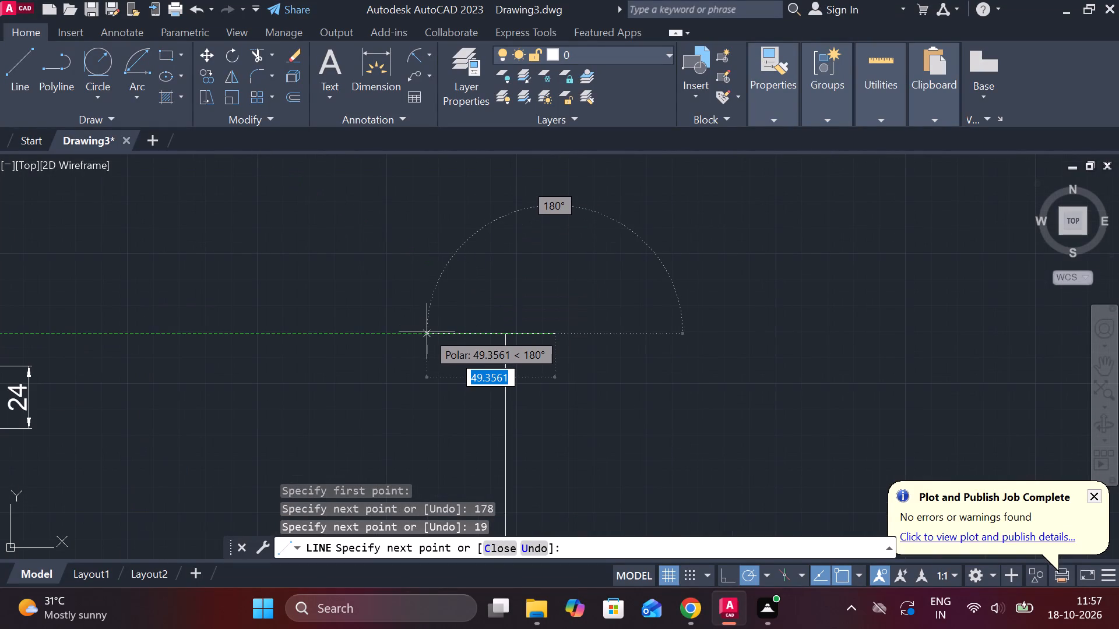
pyautogui.press('3')
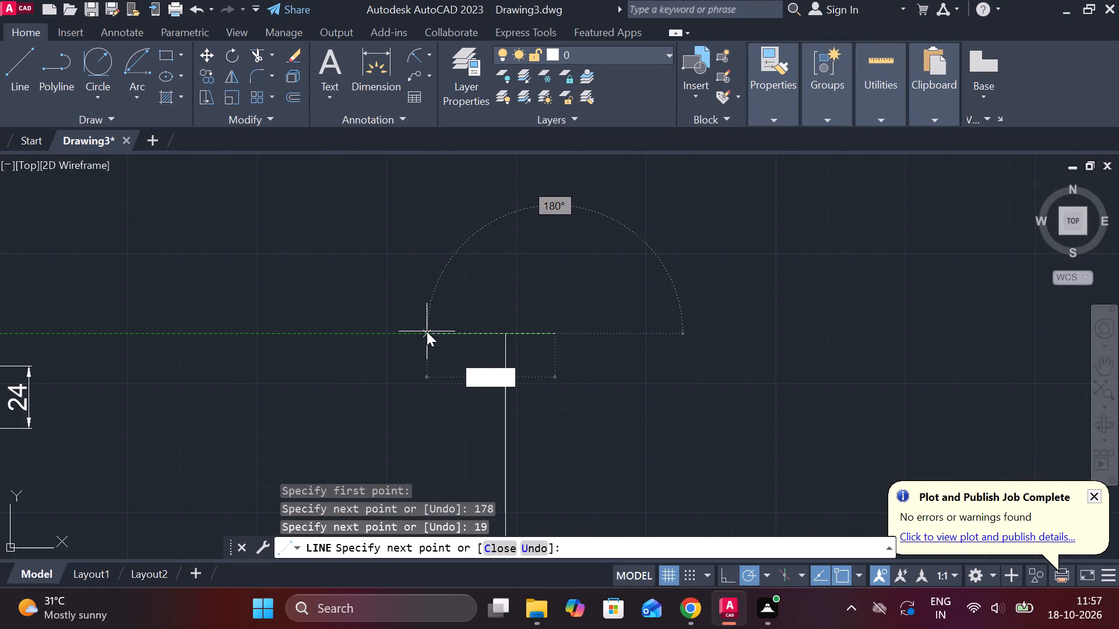
pyautogui.press('8')
pyautogui.press('Return')
pyautogui.press('Escape')
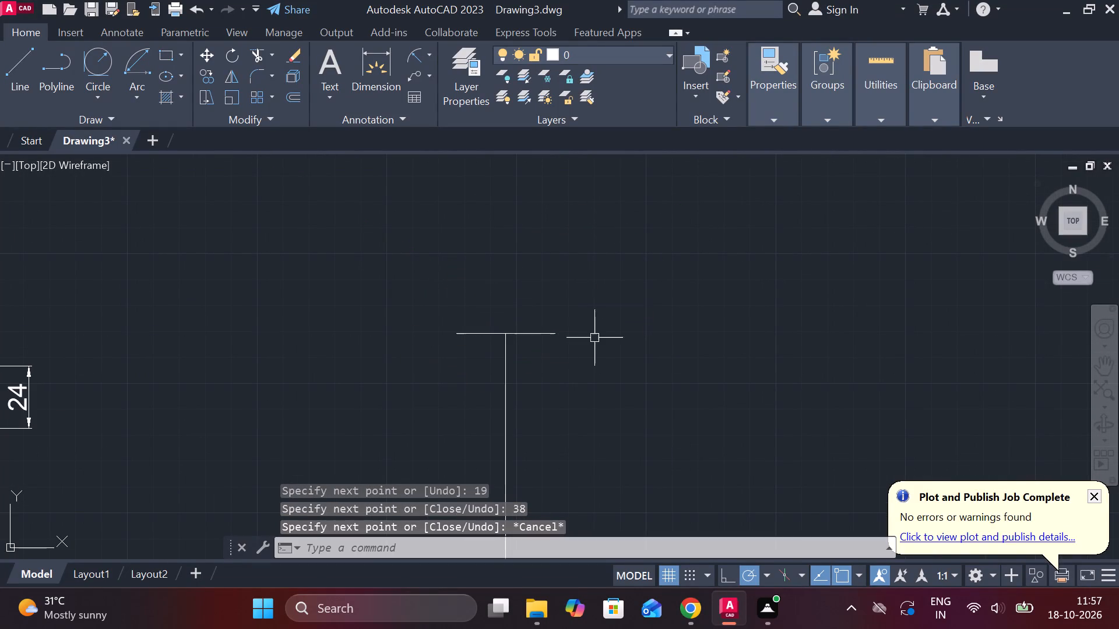
# Trim the overlapping line piece on the right half of the 38 top edge.
pyautogui.write('TR')
pyautogui.press('space')
pyautogui.click(550, 332)
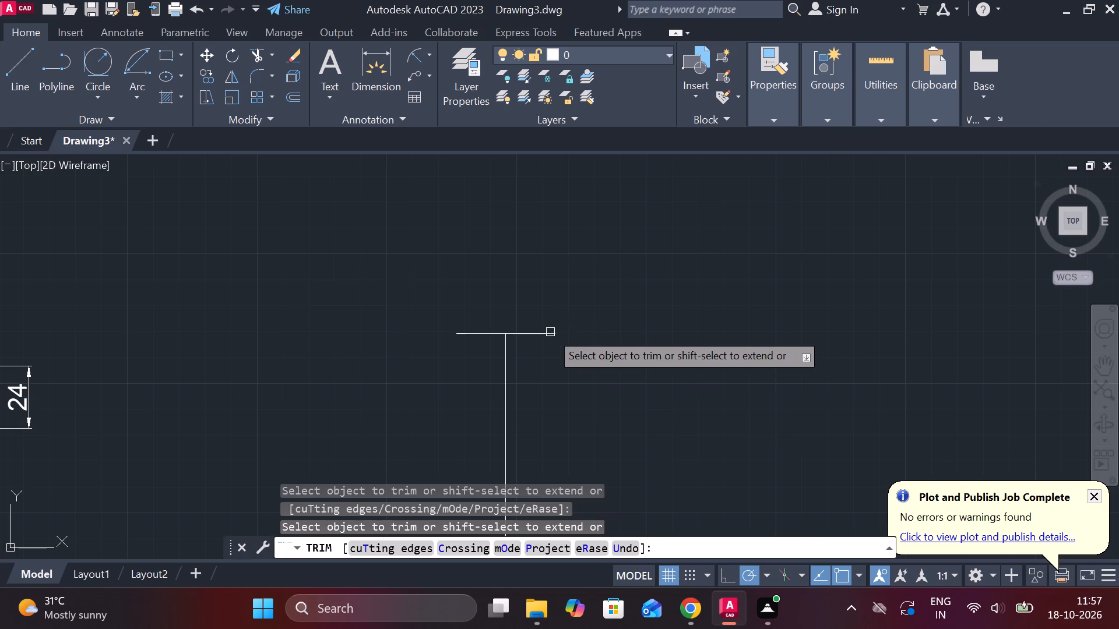
pyautogui.moveTo(646, 377); pyautogui.dragTo(649, 296, button='middle')
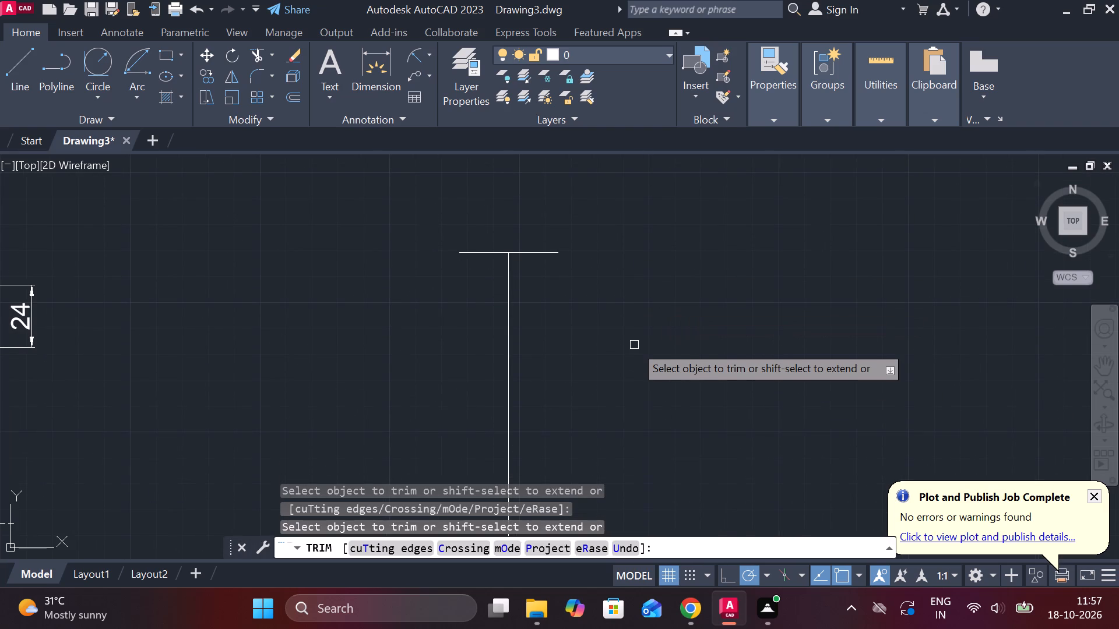
pyautogui.moveTo(627, 364); pyautogui.dragTo(647, 317, button='middle')
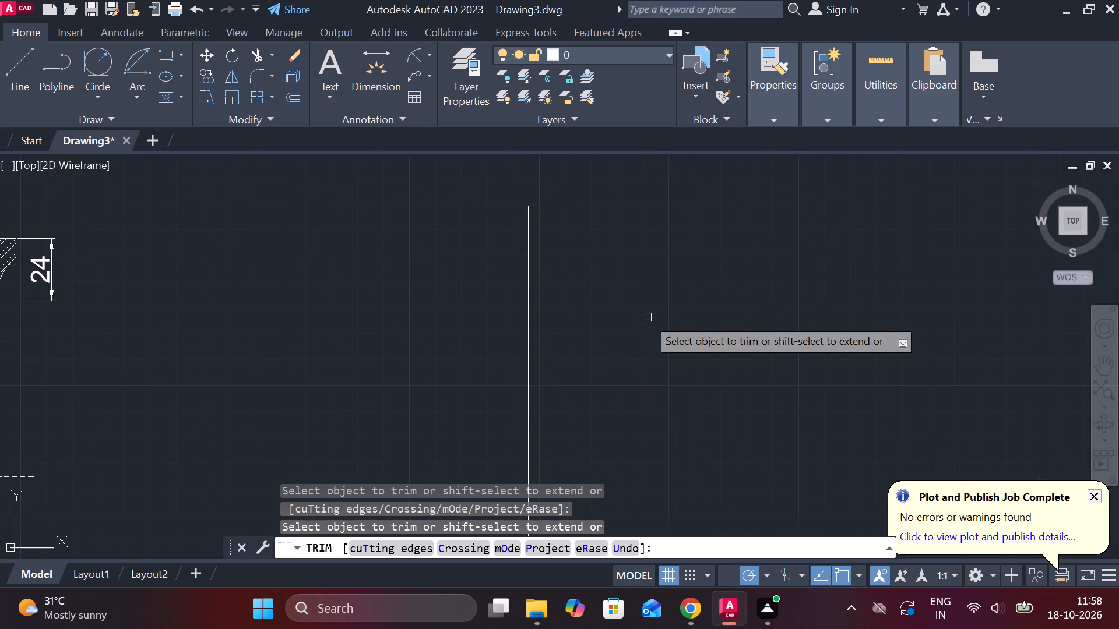
pyautogui.scroll(-2, 671, 267)
pyautogui.moveTo(662, 383); pyautogui.dragTo(647, 337, button='middle')
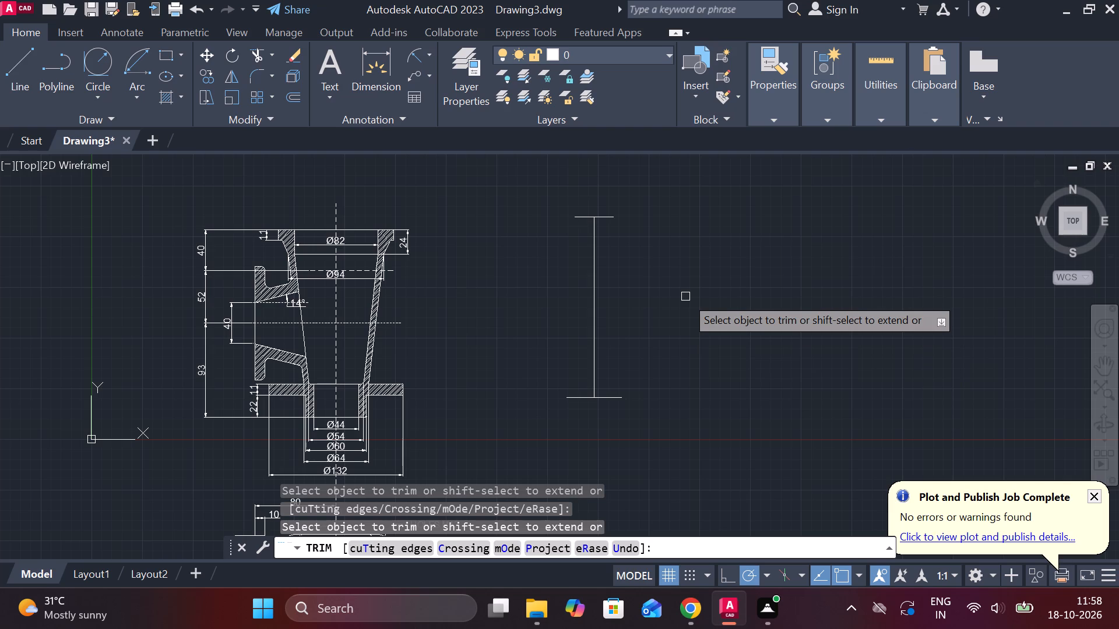
pyautogui.press('Escape')
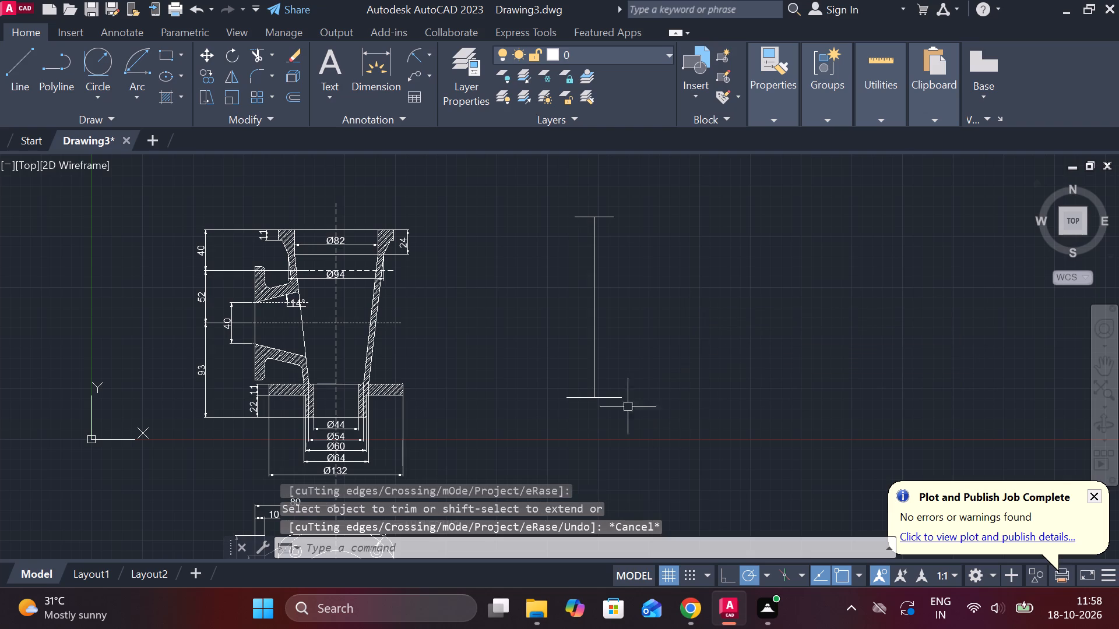
# Offset the 54 base line upward by 100.
pyautogui.click(610, 397)
pyautogui.press('o')
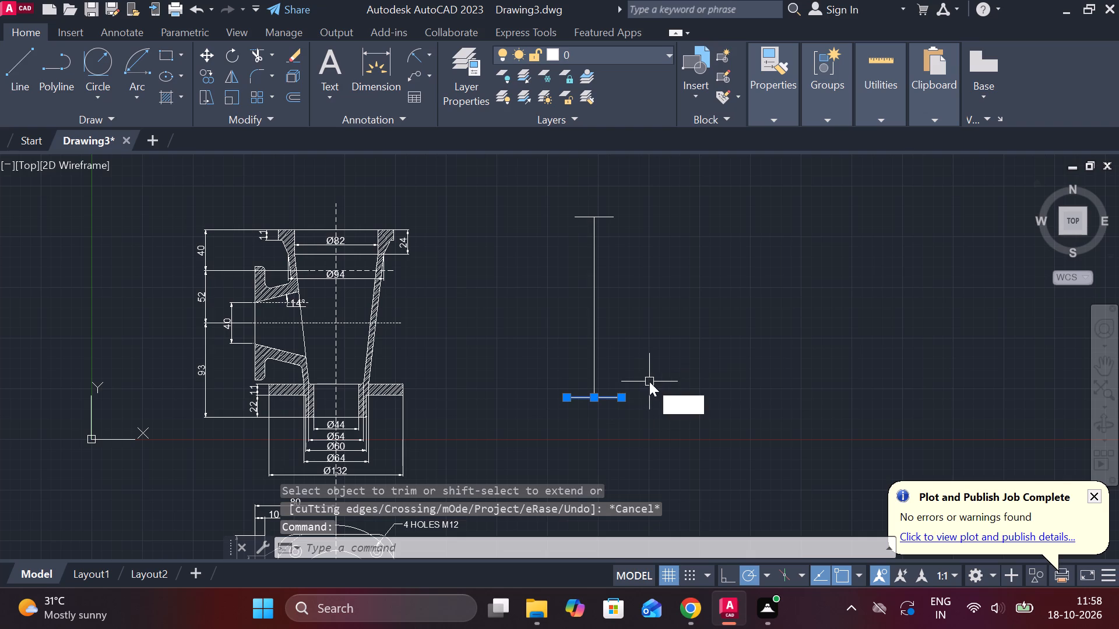
pyautogui.press('Return')
pyautogui.press('Return')
pyautogui.write('100')
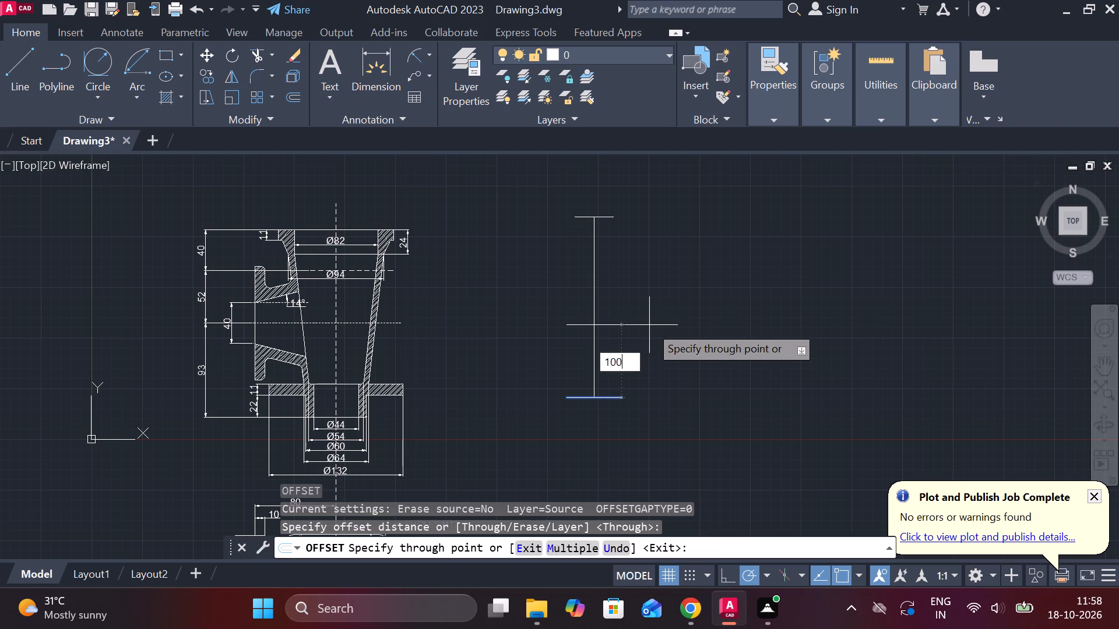
pyautogui.press('Return')
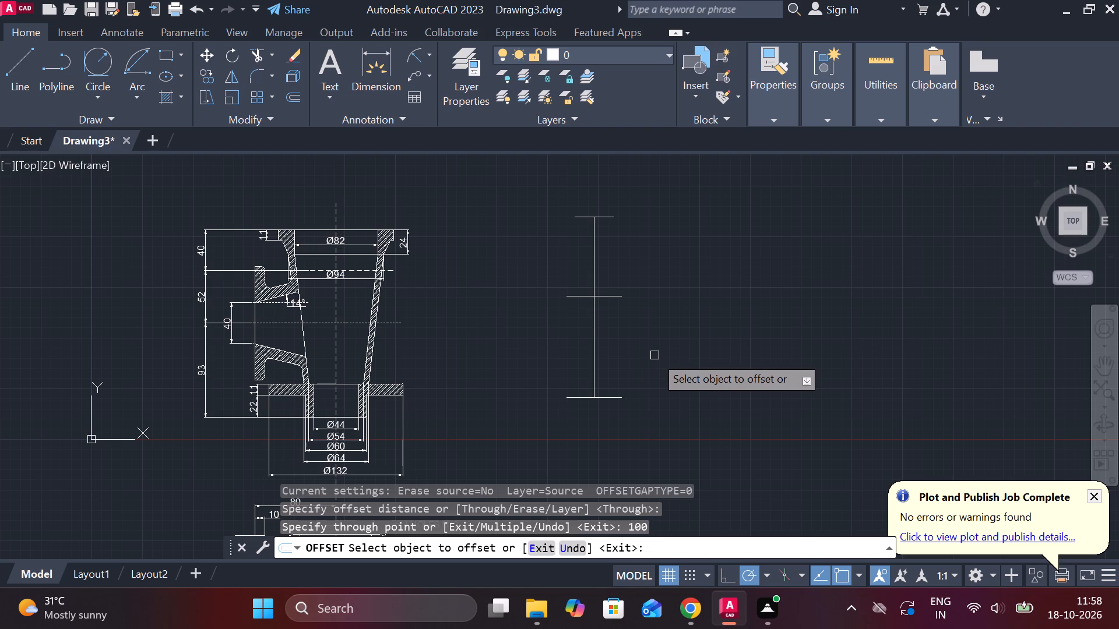
pyautogui.press('Escape')
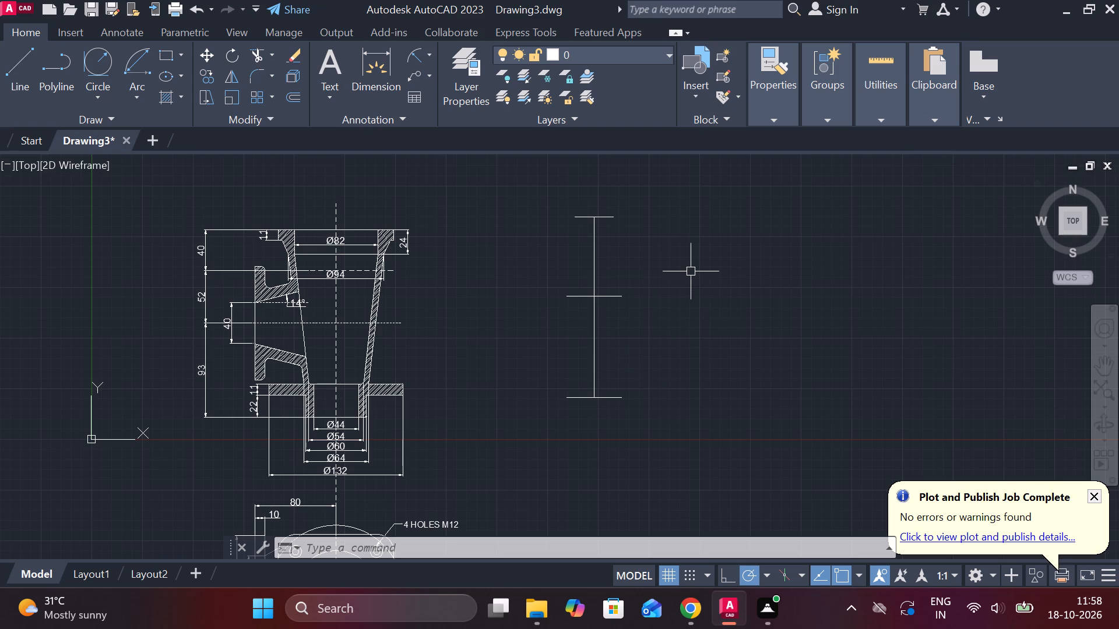
# Draw a horizontal line 80 long in the empty space to the right of the new part.
pyautogui.press('l')
pyautogui.press('Return')
pyautogui.click(673, 275)
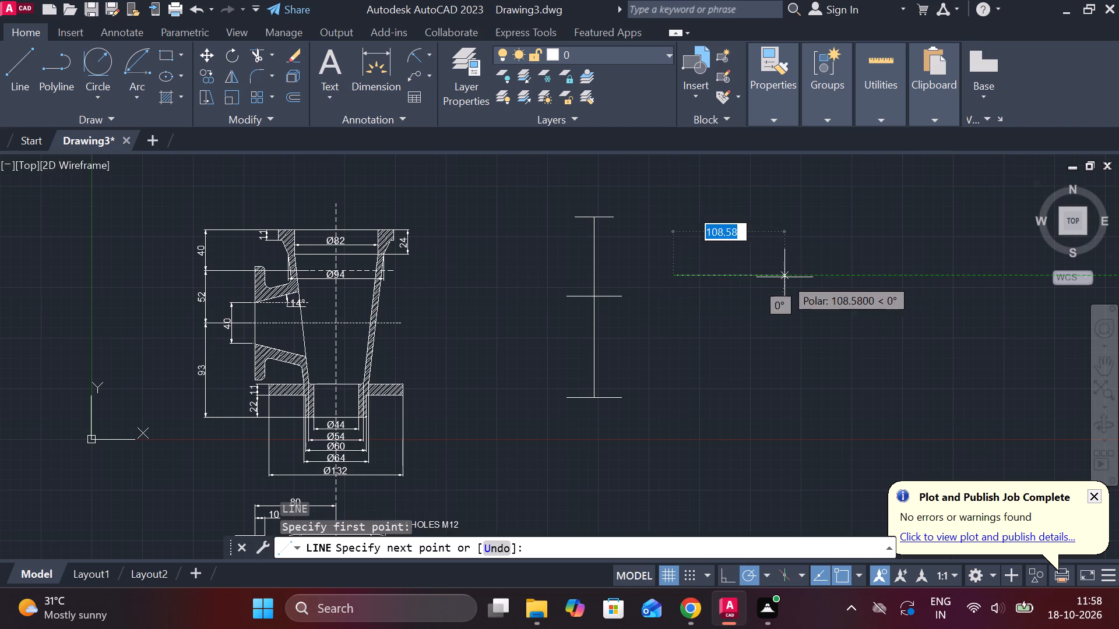
pyautogui.write('80')
pyautogui.press('Return')
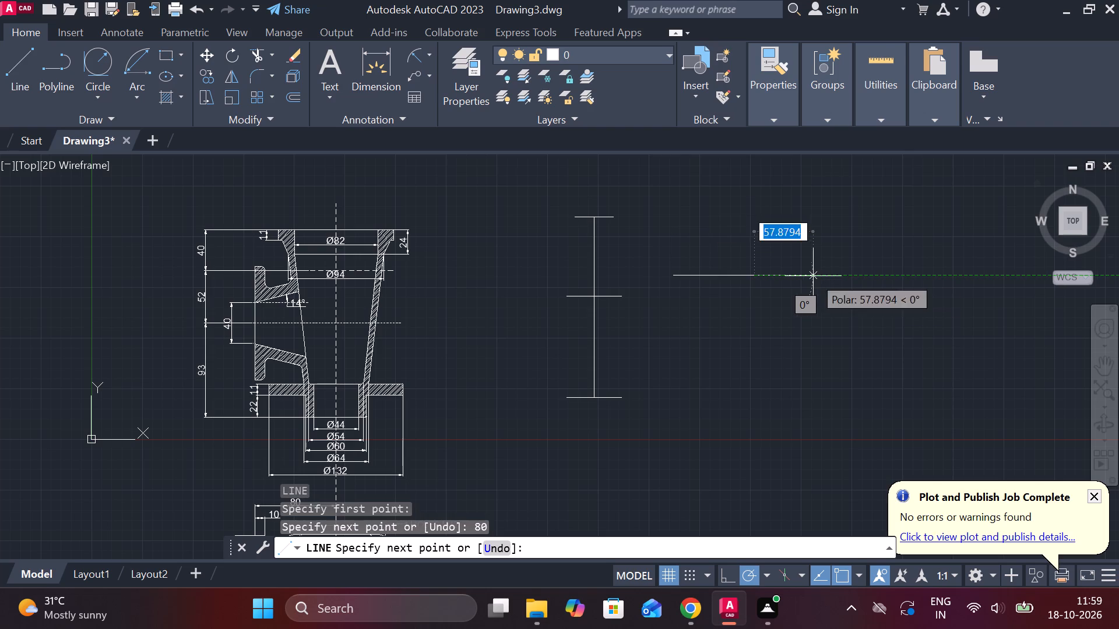
pyautogui.press('Escape')
# Move the 80 line by its midpoint onto the vertical centre line, a little above the 100 offset line.
pyautogui.moveTo(649, 245); pyautogui.dragTo(656, 245)
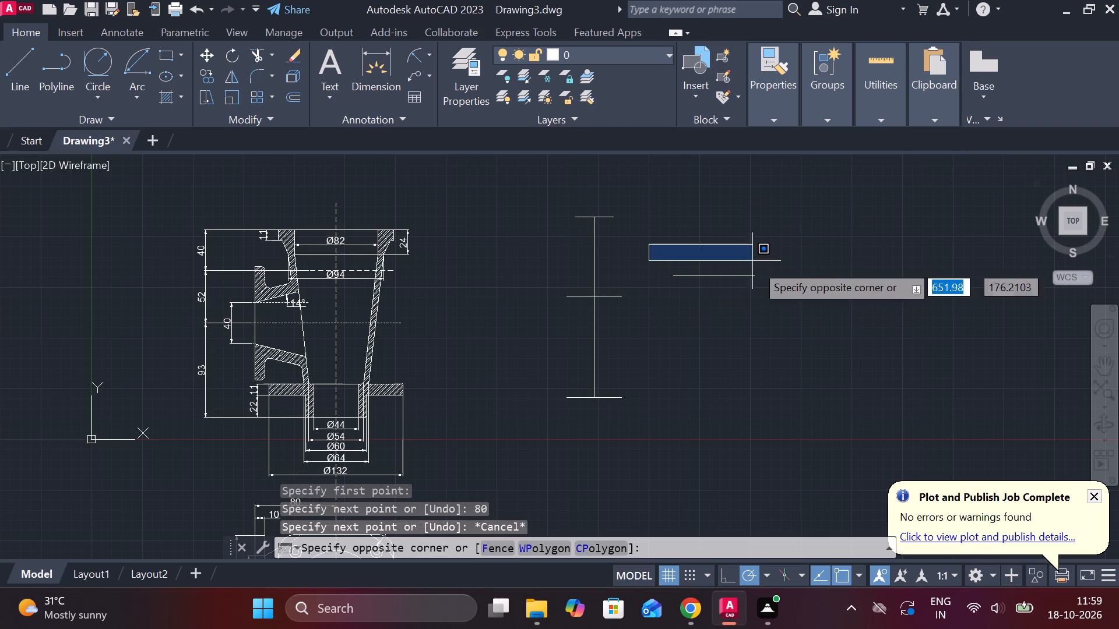
pyautogui.click(810, 314)
pyautogui.press('m')
pyautogui.press('Return')
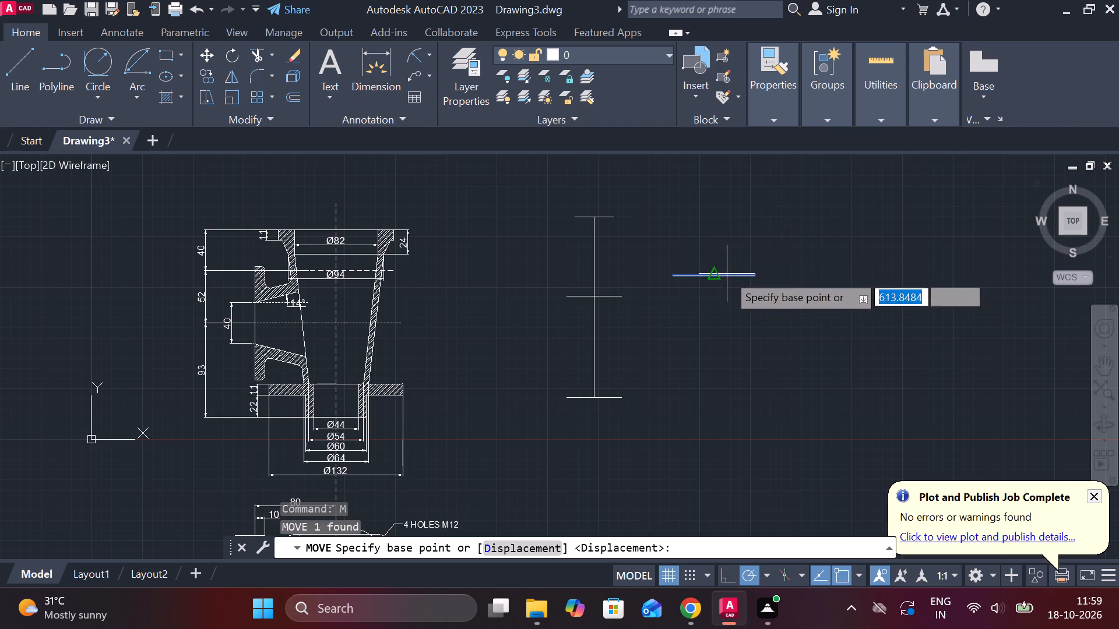
pyautogui.click(708, 275)
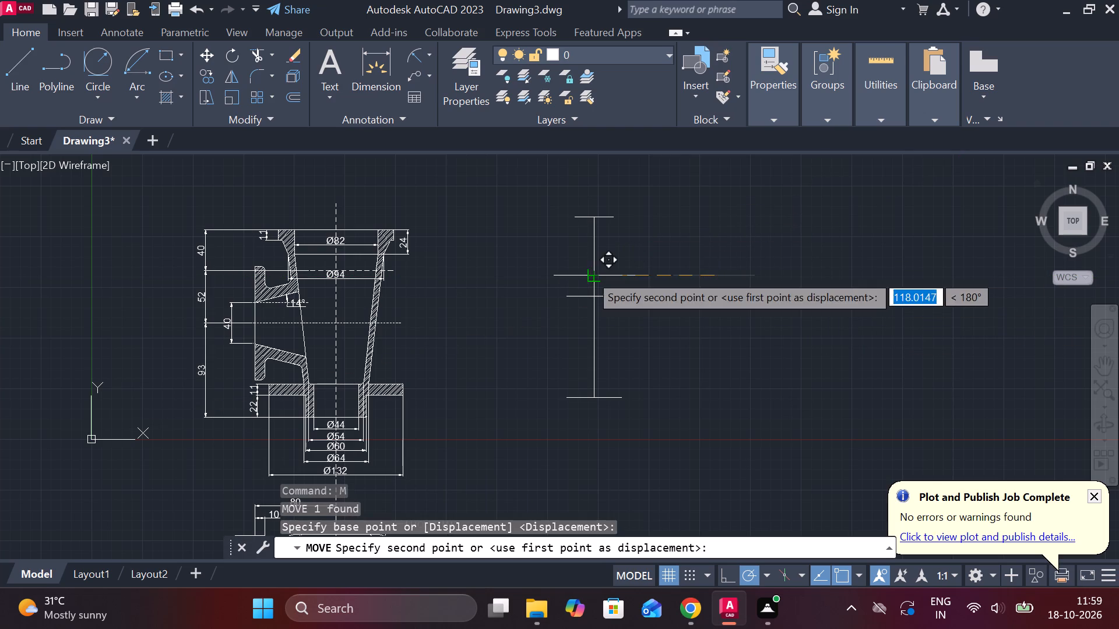
pyautogui.click(593, 274)
pyautogui.press('Escape')
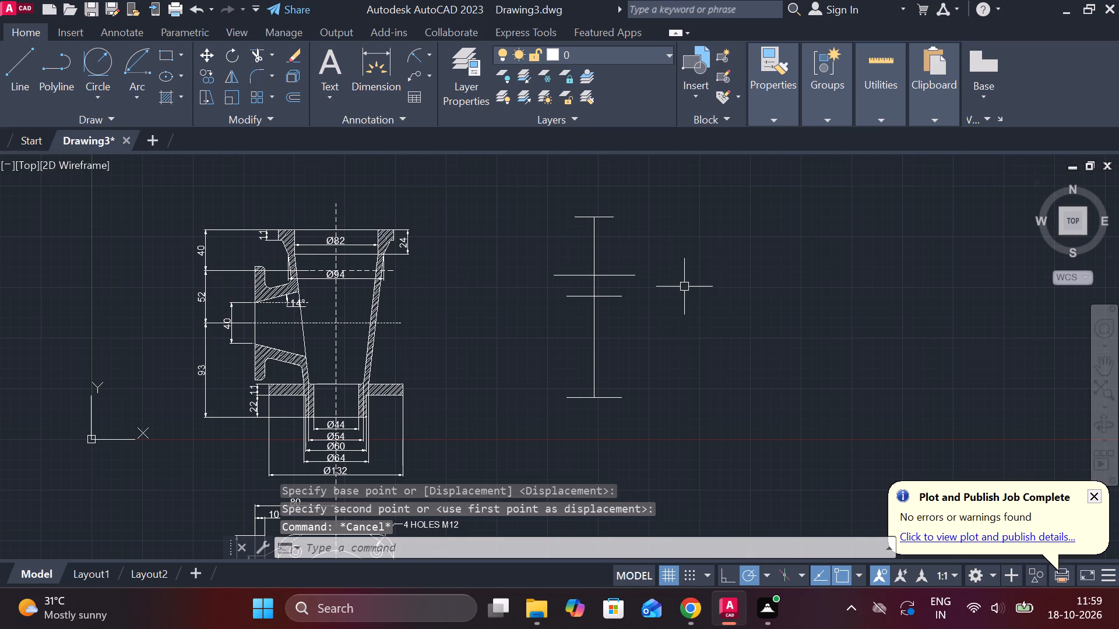
# Draw the two slanted sides joining the ends of the 54 base line to the ends of the 80 line.
pyautogui.press('l')
pyautogui.press('Return')
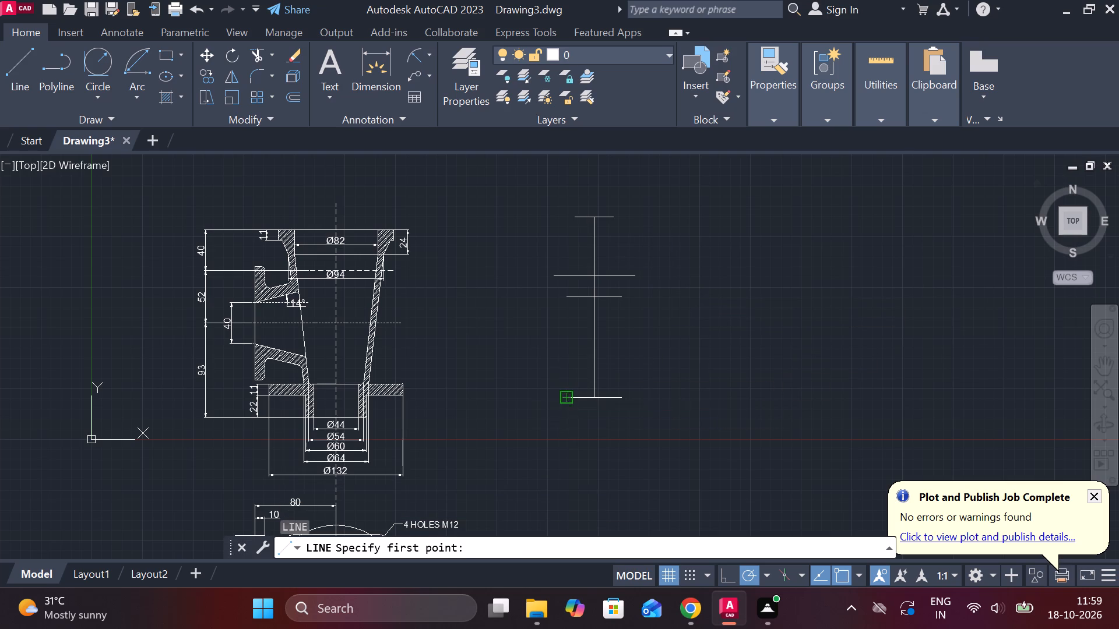
pyautogui.click(559, 394)
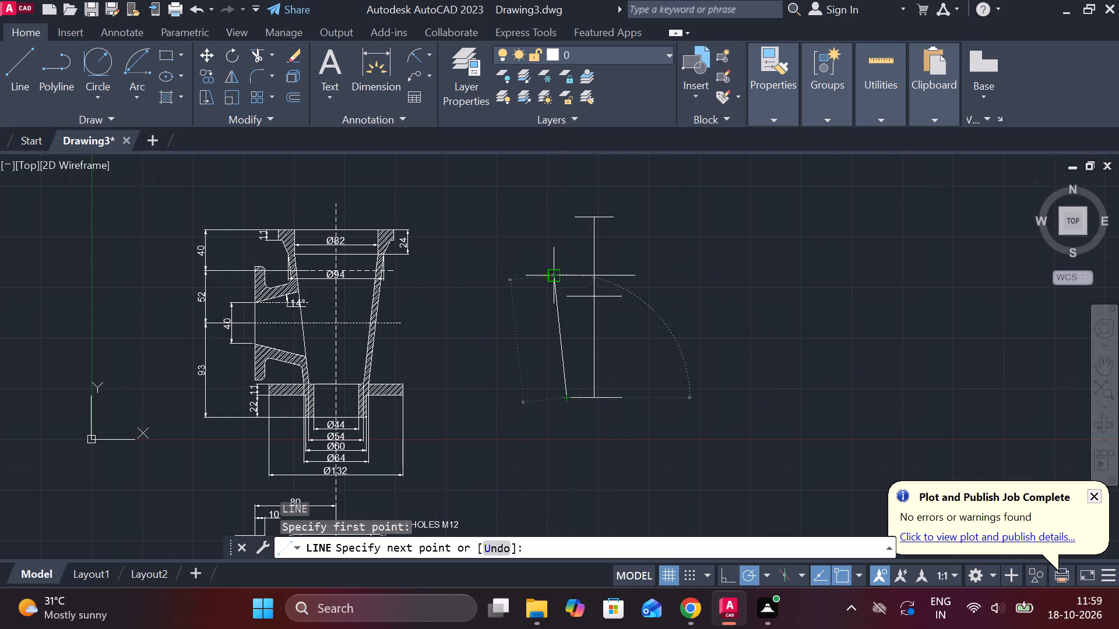
pyautogui.click(556, 274)
pyautogui.press('Escape')
pyautogui.press('space')
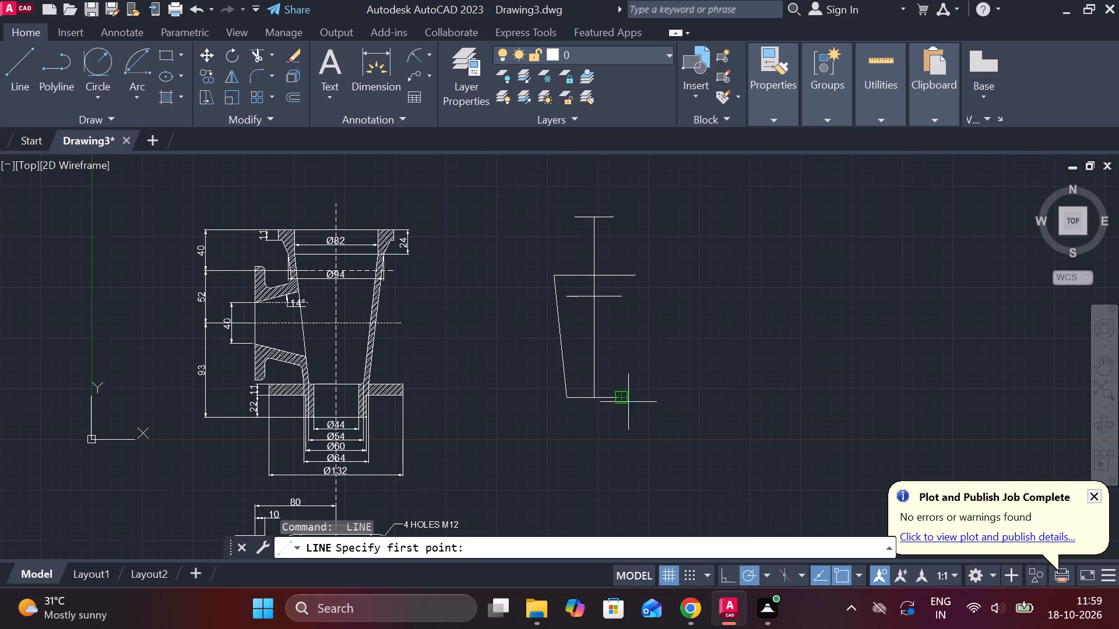
pyautogui.click(628, 402)
pyautogui.click(637, 275)
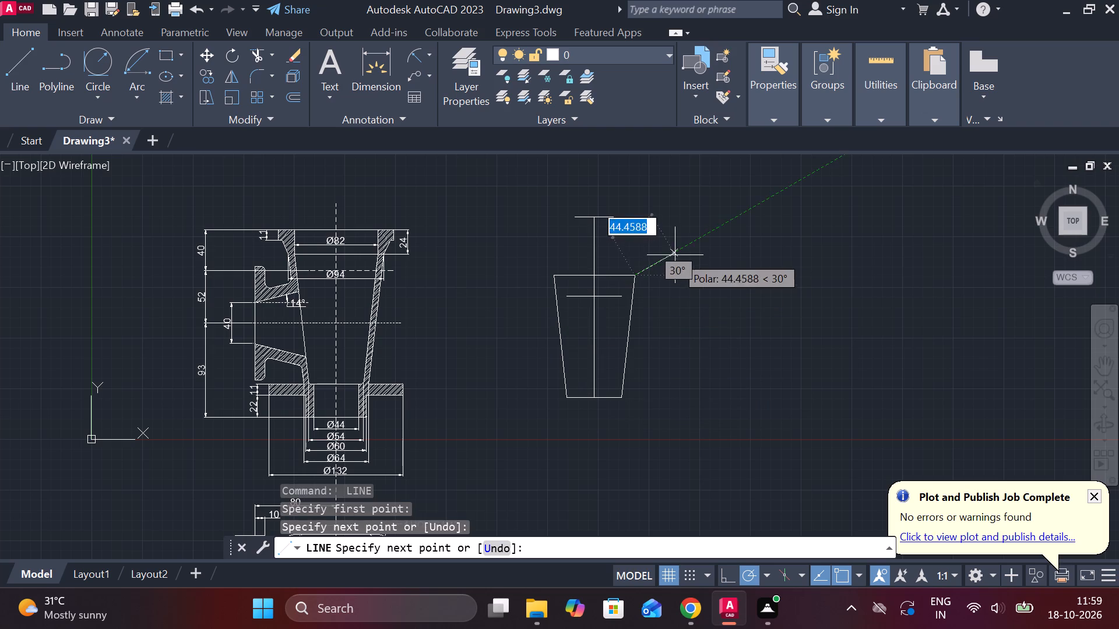
pyautogui.press('Escape')
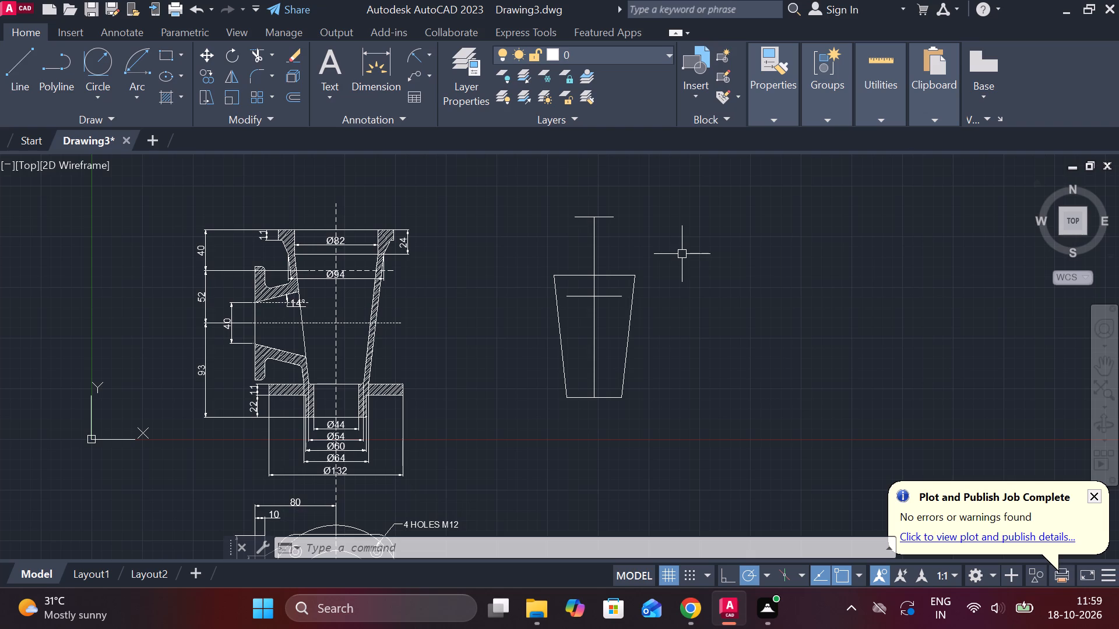
# Offset the horizontal line lying 100 above the base upward by 6.
pyautogui.scroll(2, 599, 290)
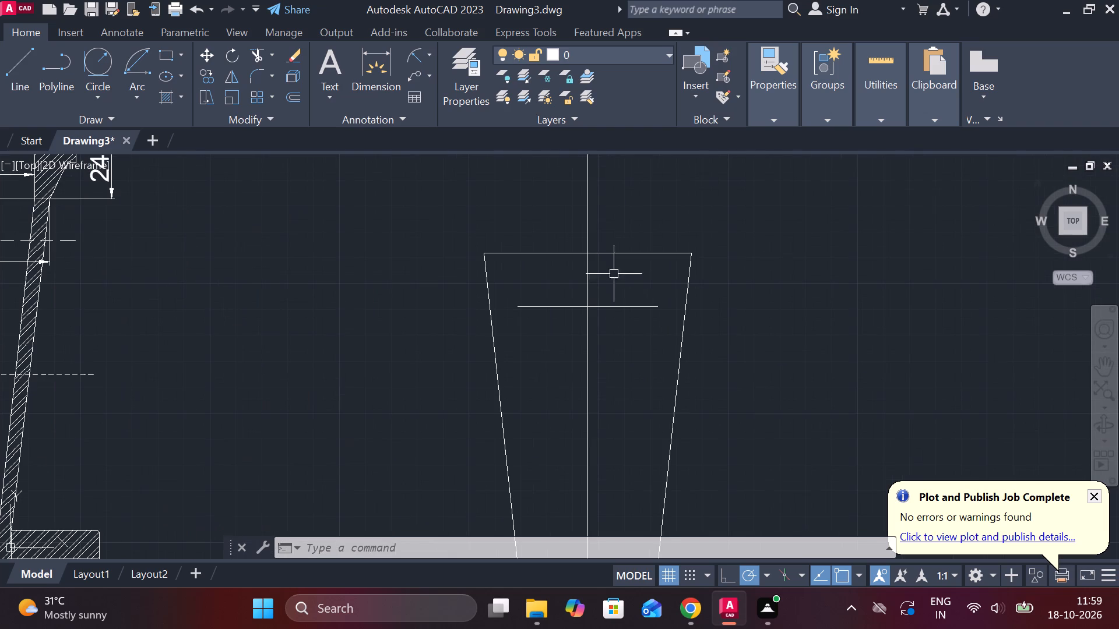
pyautogui.click(618, 256)
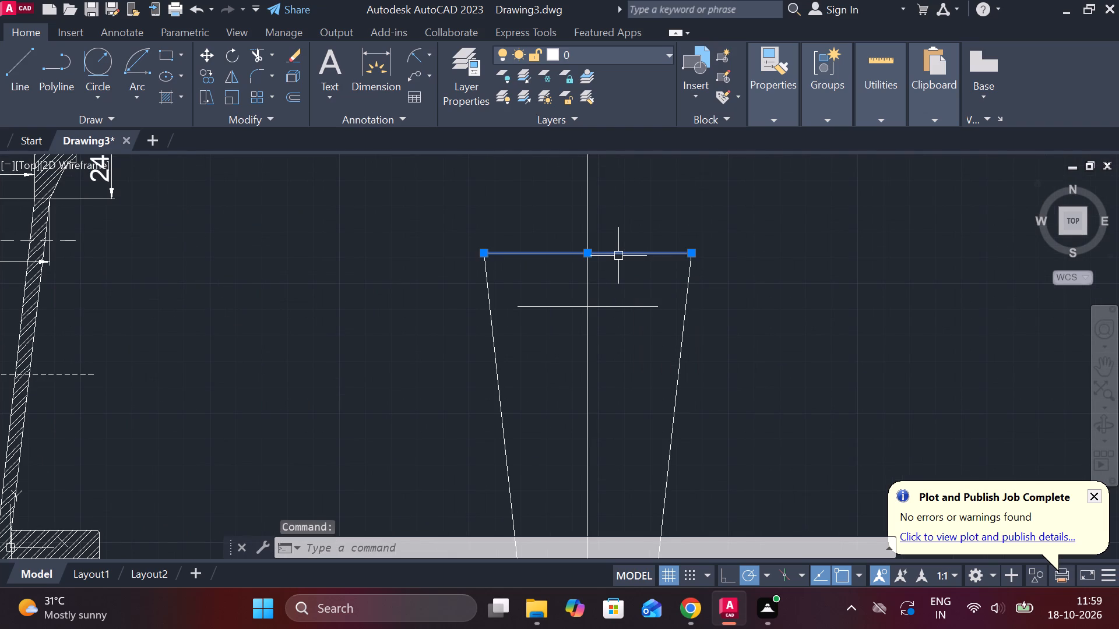
pyautogui.press('Escape')
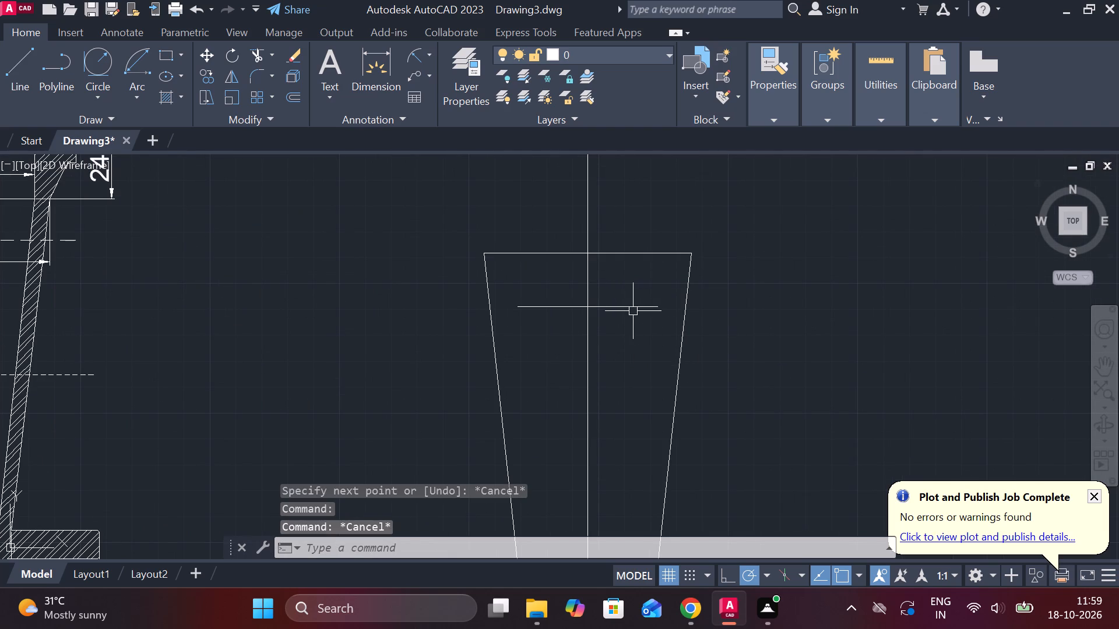
pyautogui.click(631, 309)
pyautogui.press('o')
pyautogui.press('Return')
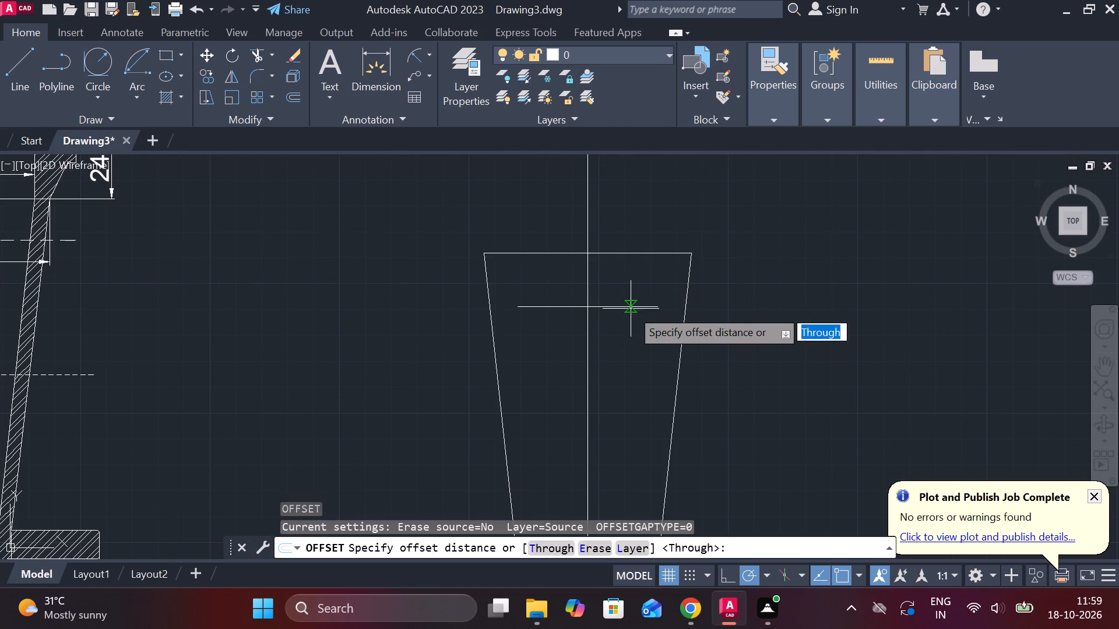
pyautogui.press('Return')
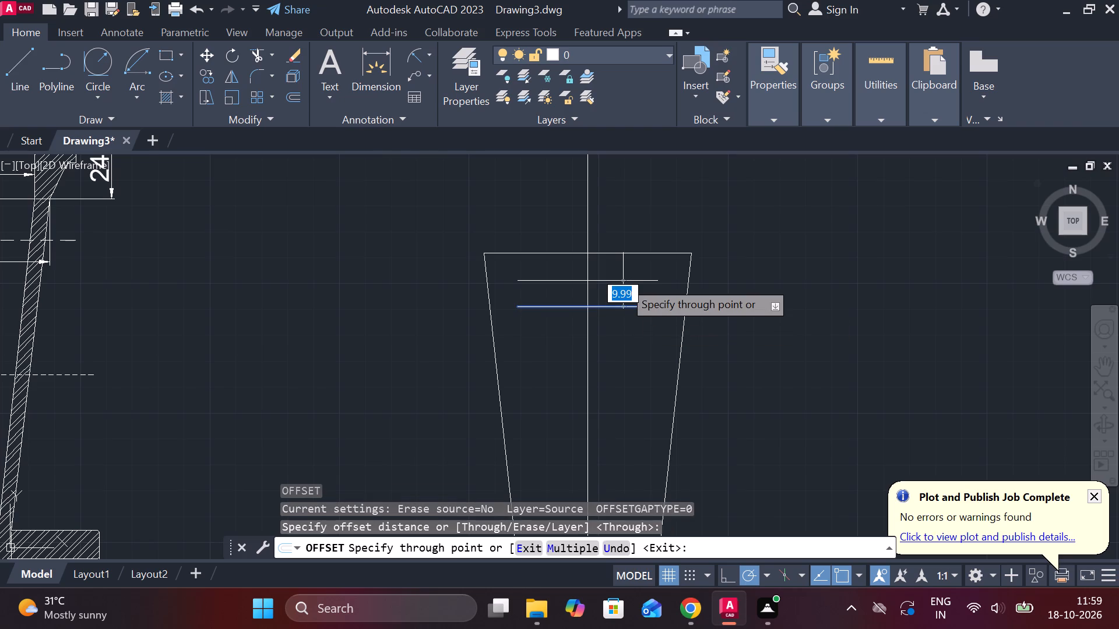
pyautogui.press('6')
pyautogui.press('Return')
pyautogui.press('Escape')
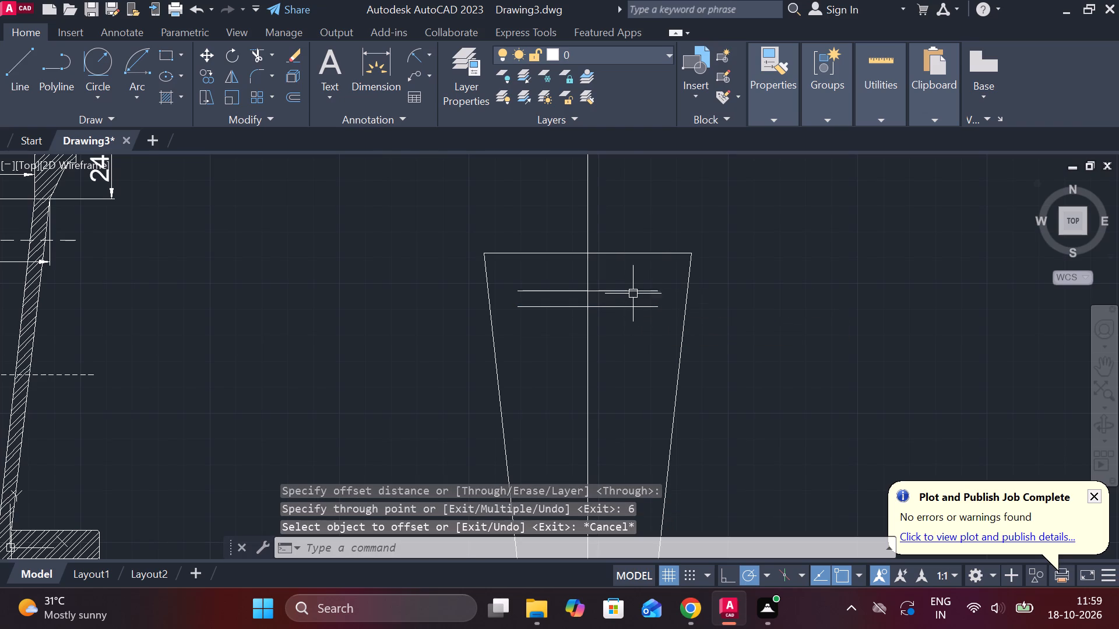
# Lengthen both ends of the new 6 offset line beyond the slanted sides of the taper.
pyautogui.click(633, 291)
pyautogui.click(654, 292)
pyautogui.click(741, 292)
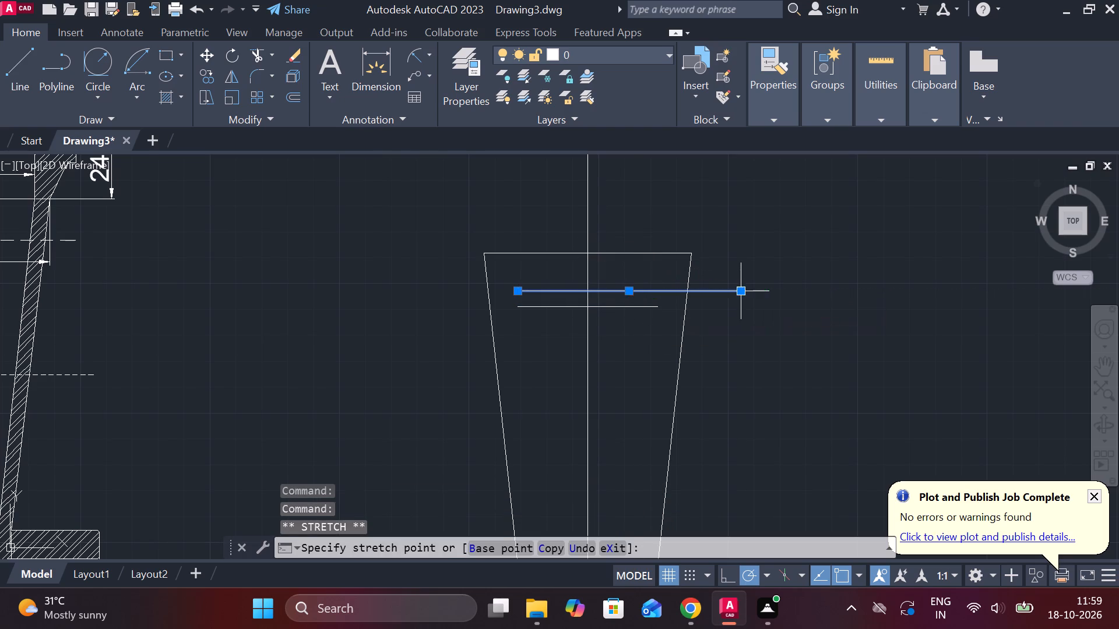
pyautogui.press('Escape')
pyautogui.click(529, 291)
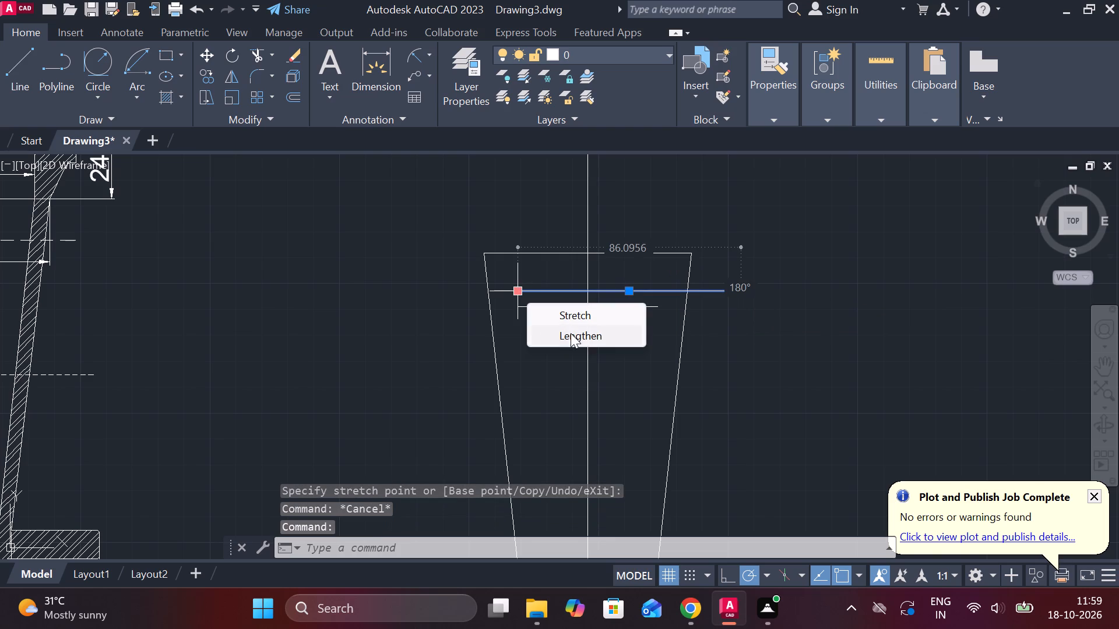
pyautogui.click(572, 335)
pyautogui.click(415, 310)
pyautogui.press('Escape')
# Trim away the 80 line, the slanted sides above the upper 6 offset line, and that line's overhanging ends.
pyautogui.write('TR')
pyautogui.press('space')
pyautogui.click(462, 294)
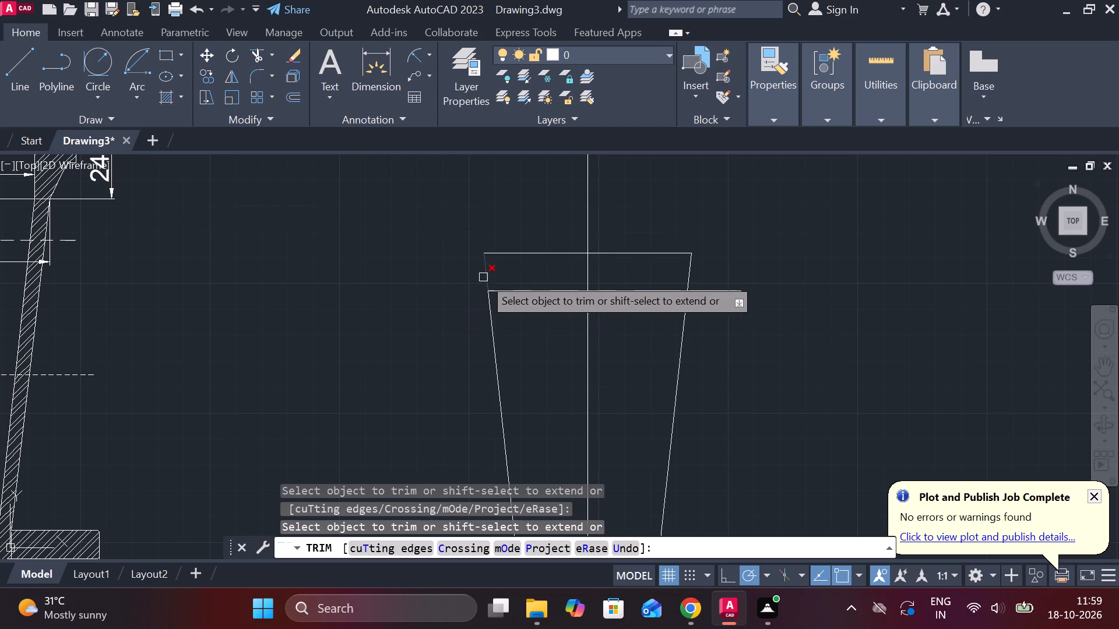
pyautogui.click(483, 277)
pyautogui.click(512, 246)
pyautogui.click(533, 255)
pyautogui.moveTo(619, 253); pyautogui.dragTo(625, 253)
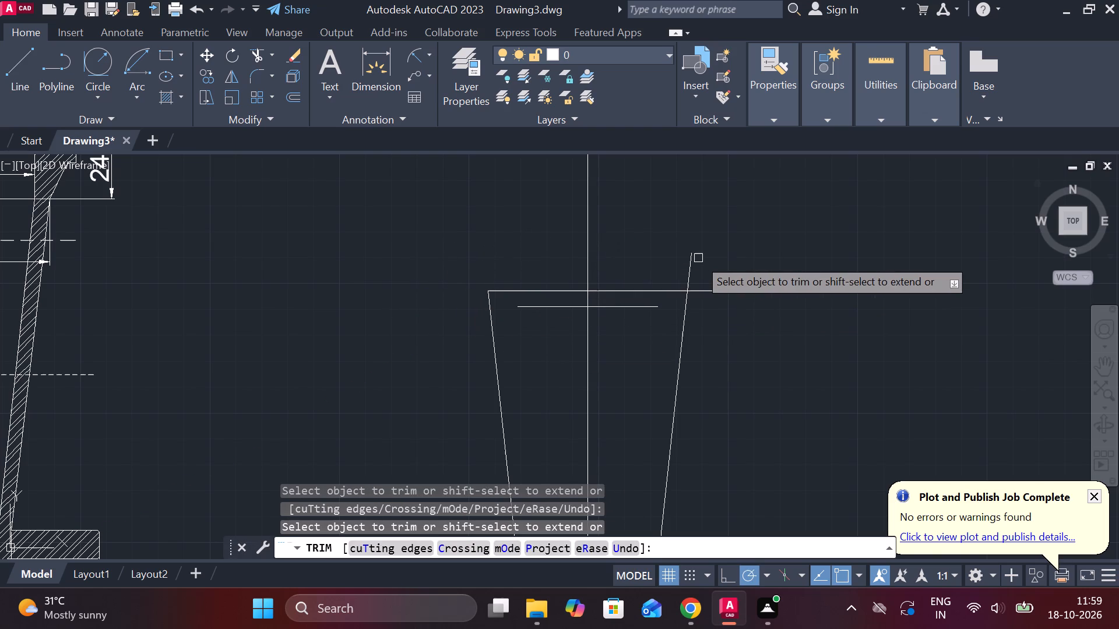
pyautogui.click(694, 263)
pyautogui.click(709, 295)
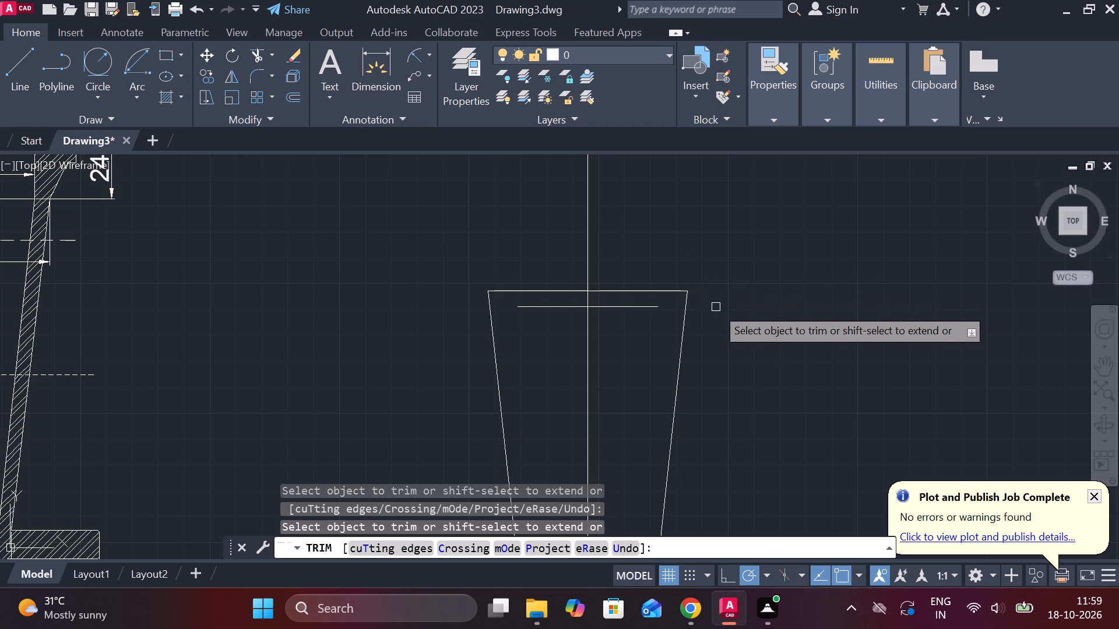
pyautogui.press('Escape')
# Offset both slanted sides of the taper inward by 6.
pyautogui.moveTo(712, 314); pyautogui.dragTo(708, 277, button='middle')
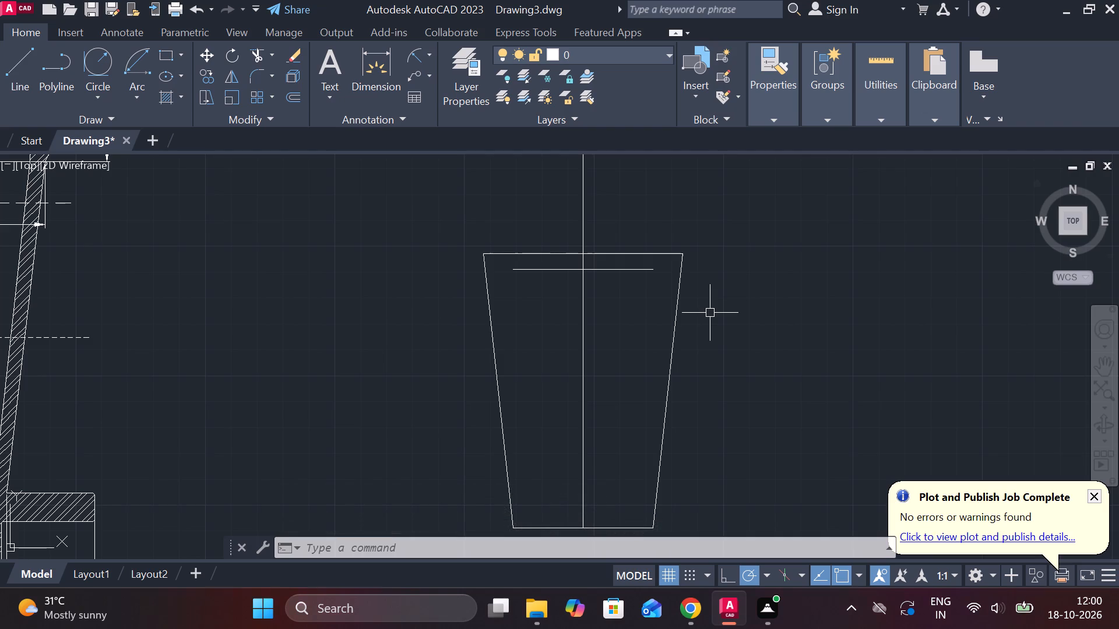
pyautogui.moveTo(541, 349); pyautogui.dragTo(511, 310, button='middle')
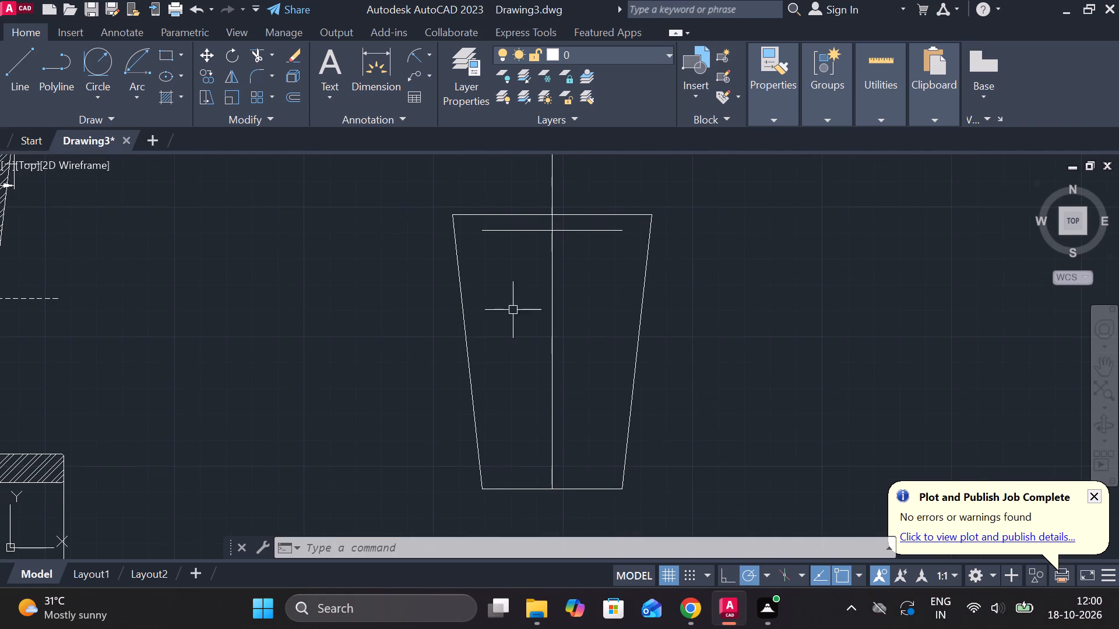
pyautogui.click(467, 373)
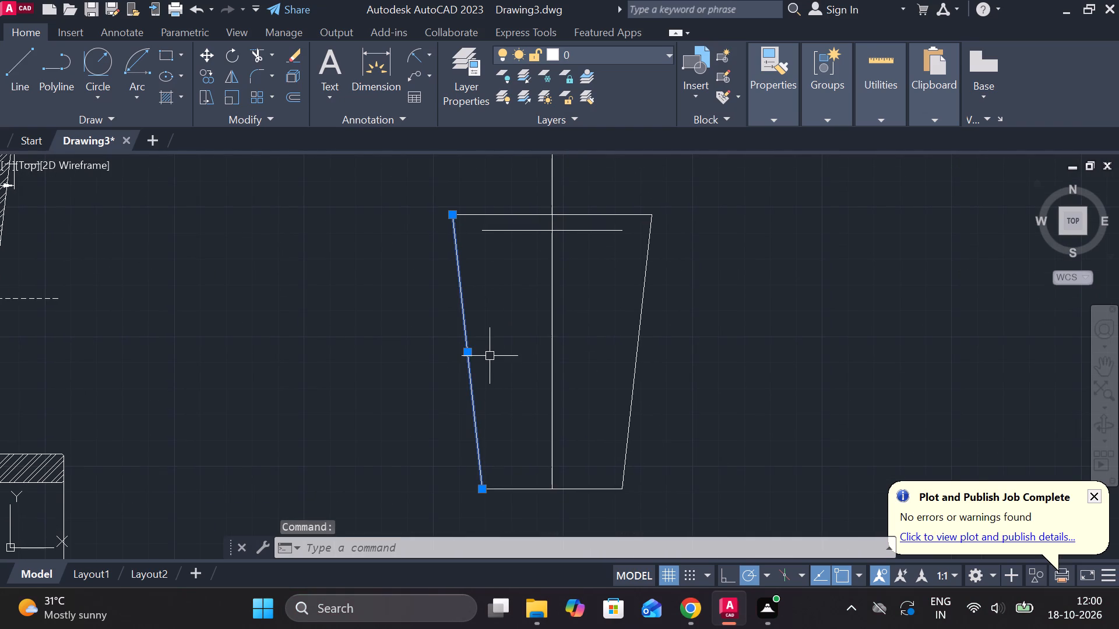
pyautogui.press('o')
pyautogui.press('Return')
pyautogui.press('Return')
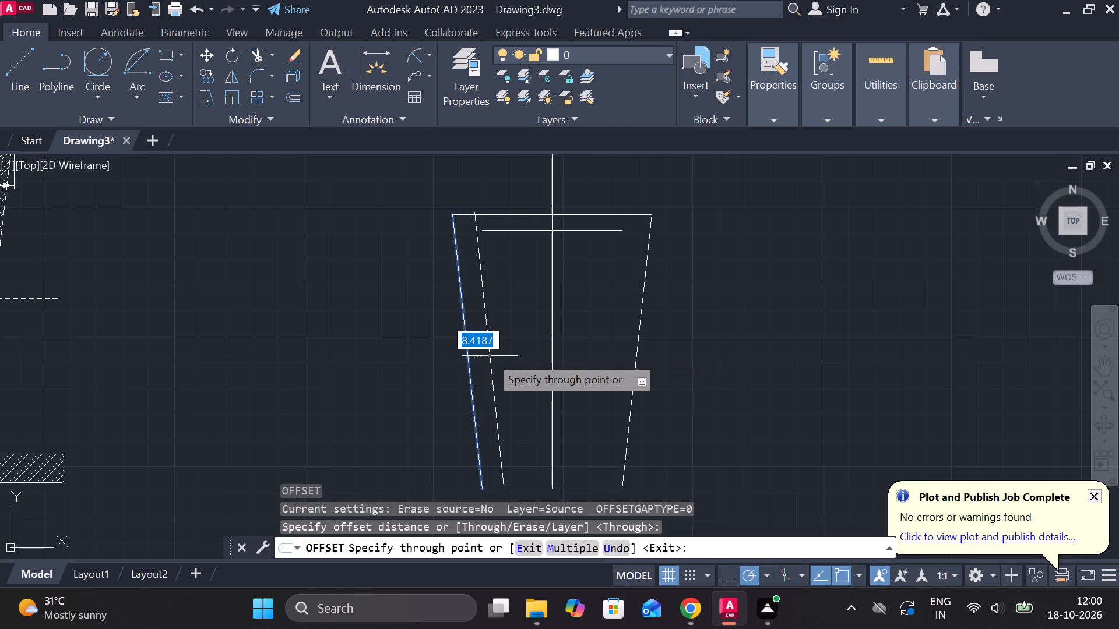
pyautogui.press('6')
pyautogui.press('Return')
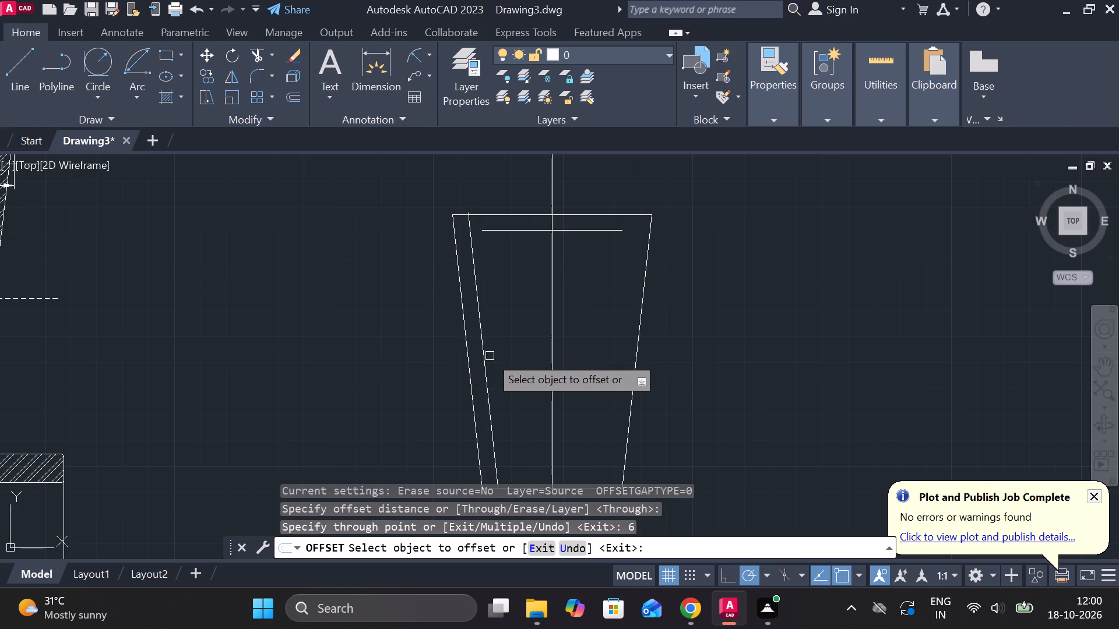
pyautogui.click(639, 348)
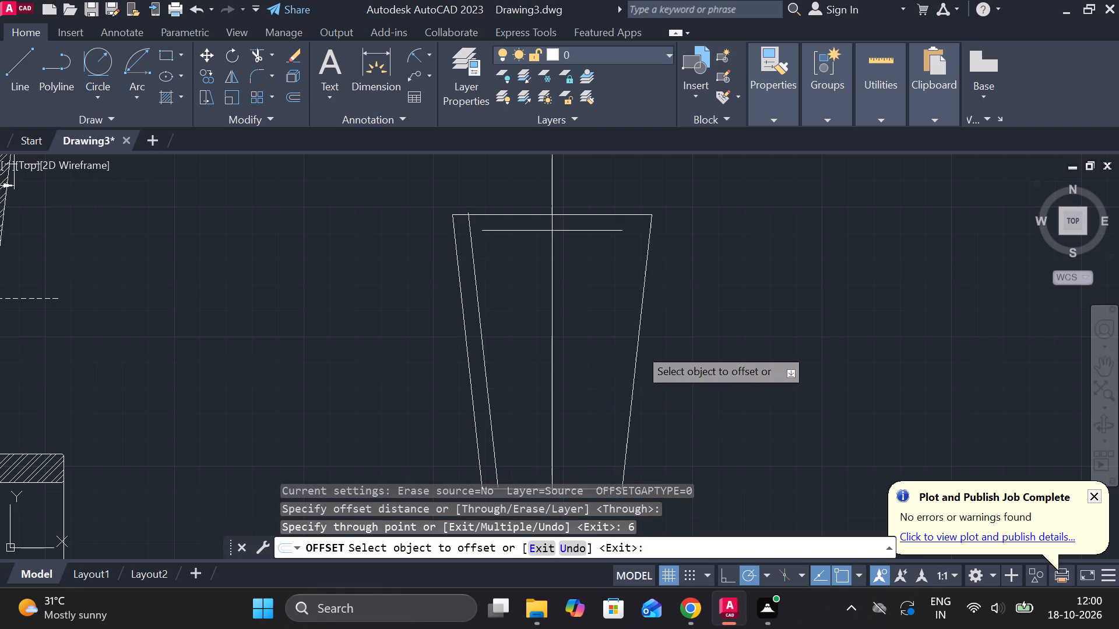
pyautogui.press('6')
pyautogui.press('Return')
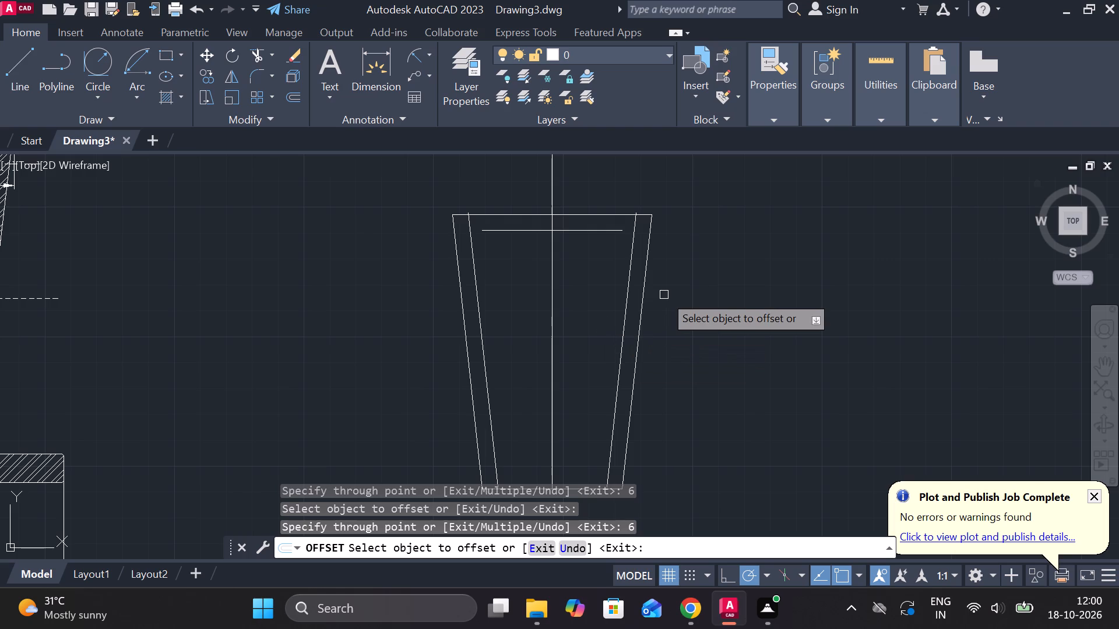
pyautogui.press('Escape')
# Extend both ends of the short horizontal line below the taper's top edge to the inner slanted lines.
pyautogui.write('EX')
pyautogui.press('space')
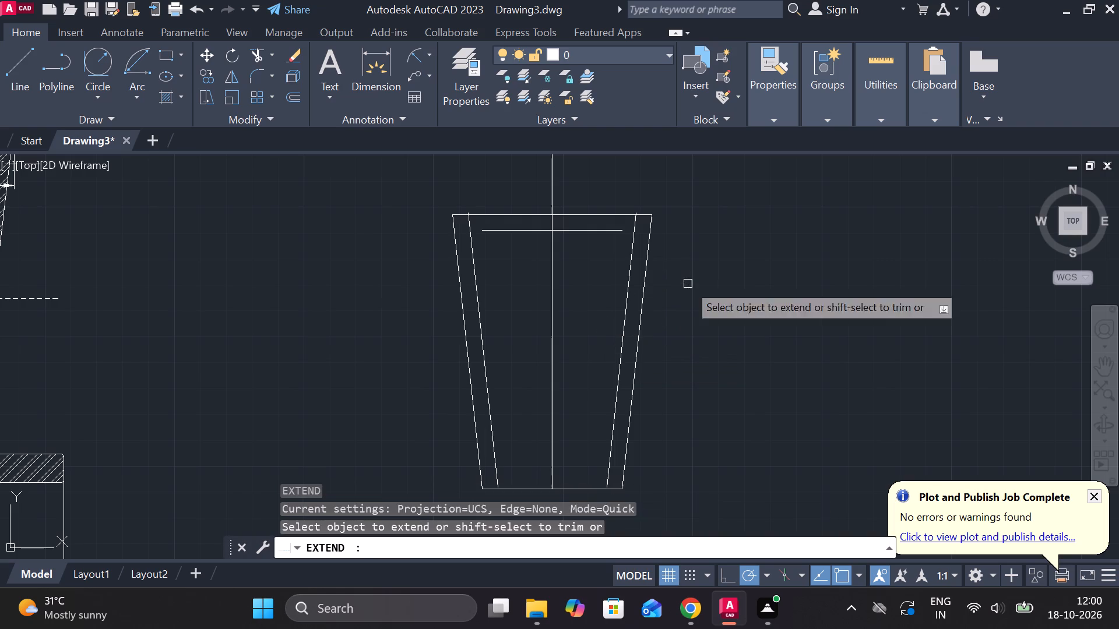
pyautogui.click(525, 234)
pyautogui.click(565, 230)
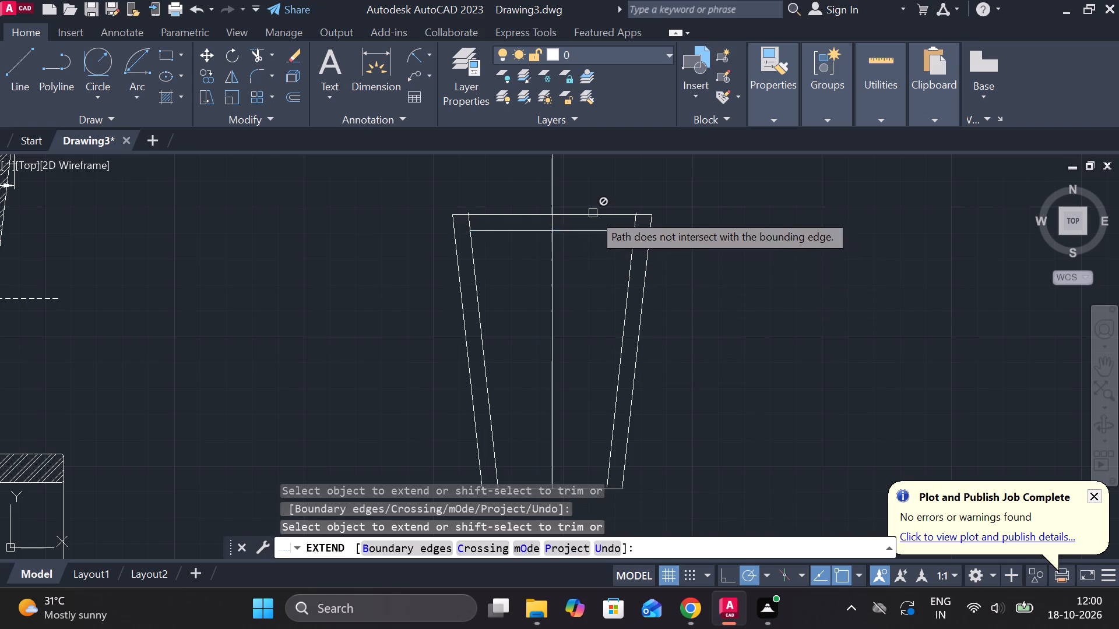
pyautogui.scroll(2, 593, 213)
pyautogui.press('Escape')
# Trim the upper ends of both inner slanted lines where they project above the taper's top edge.
pyautogui.write('TR')
pyautogui.press('space')
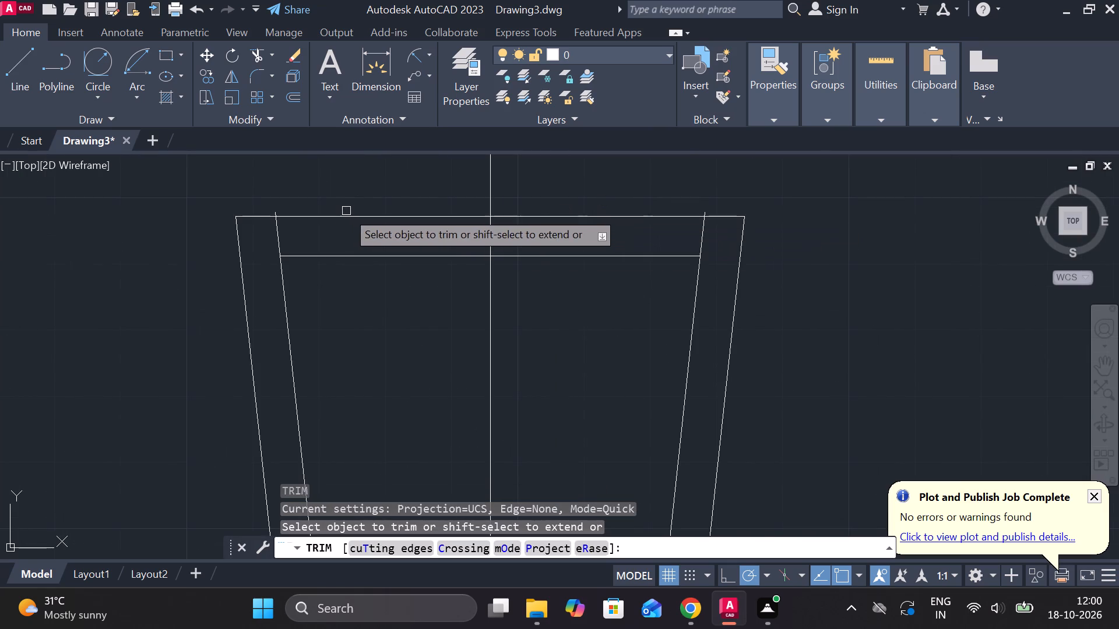
pyautogui.scroll(2, 314, 206)
pyautogui.moveTo(269, 205); pyautogui.dragTo(353, 217, button='middle')
pyautogui.click(301, 237)
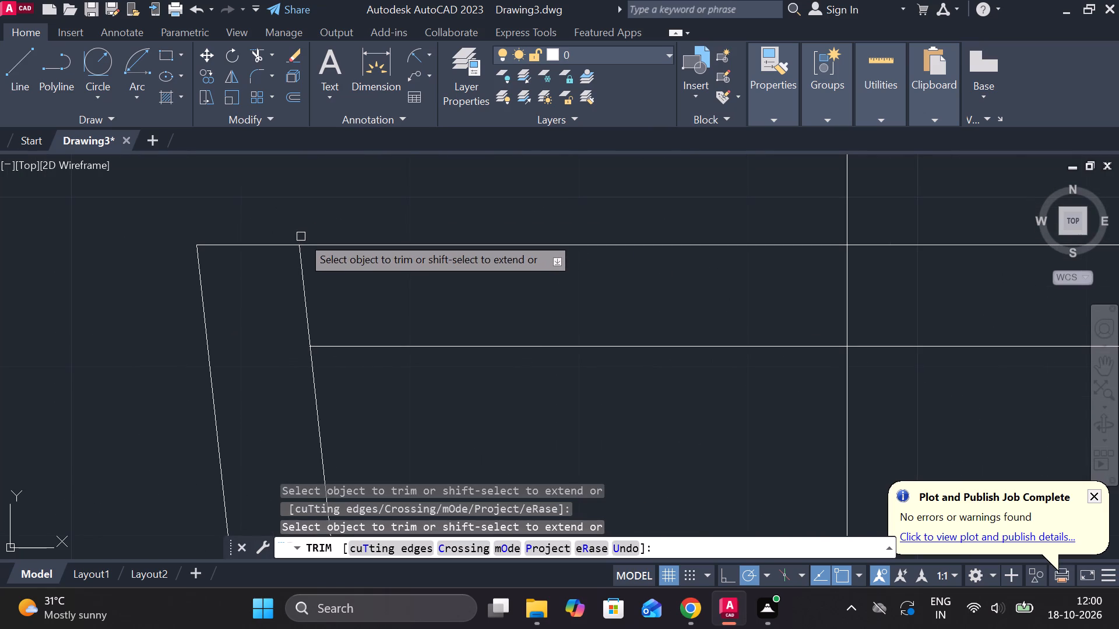
pyautogui.scroll(-3, 302, 236)
pyautogui.scroll(3, 586, 220)
pyautogui.click(520, 284)
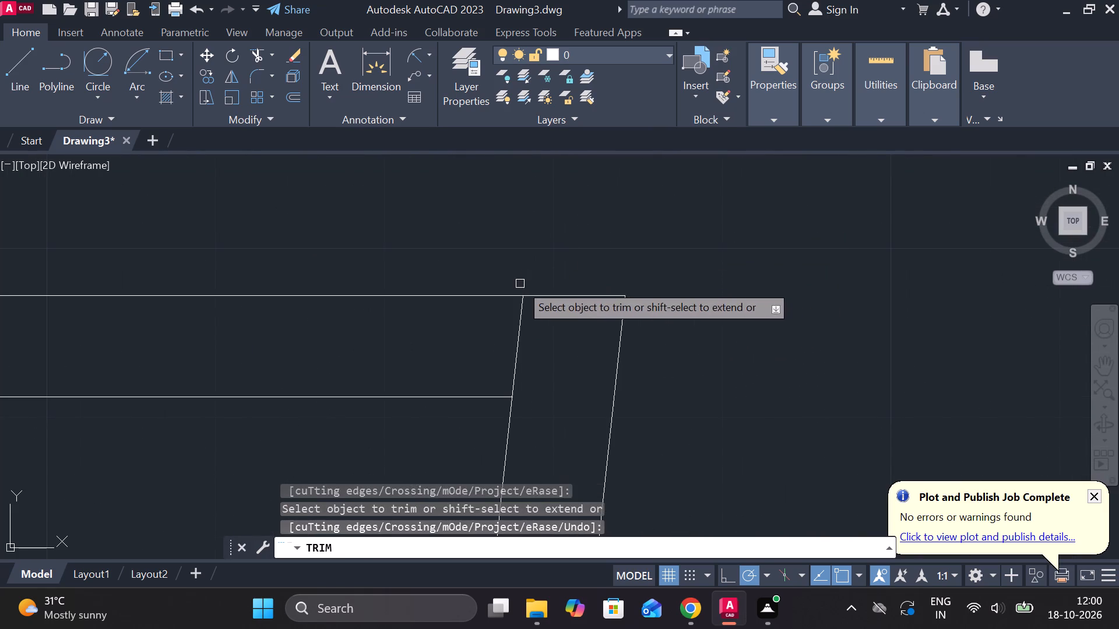
pyautogui.scroll(-5, 616, 274)
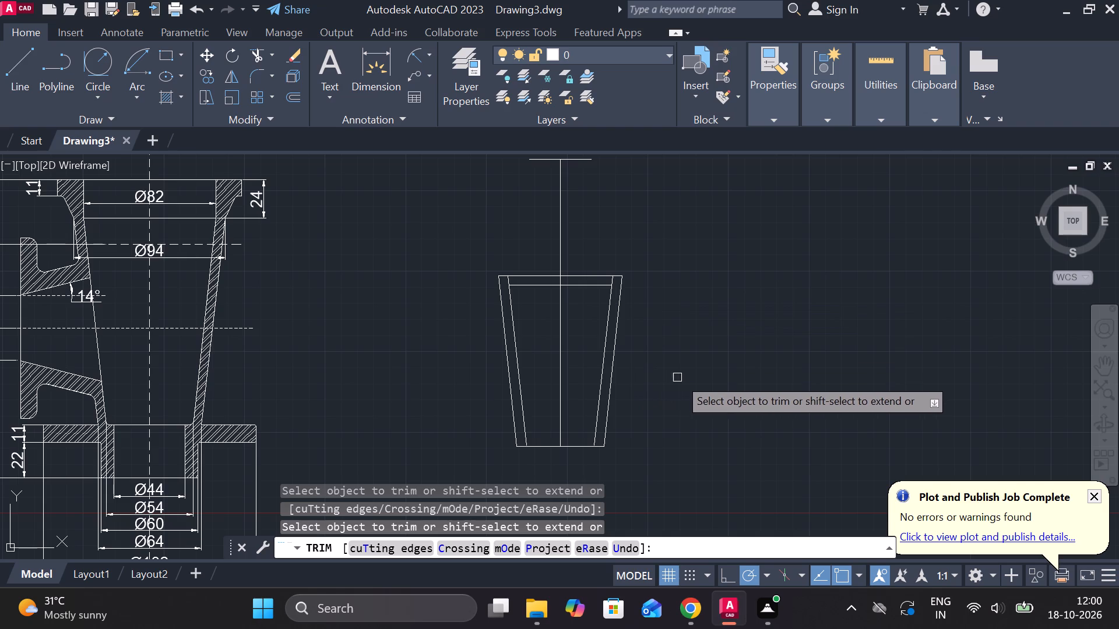
pyautogui.moveTo(673, 344); pyautogui.dragTo(699, 396, button='middle')
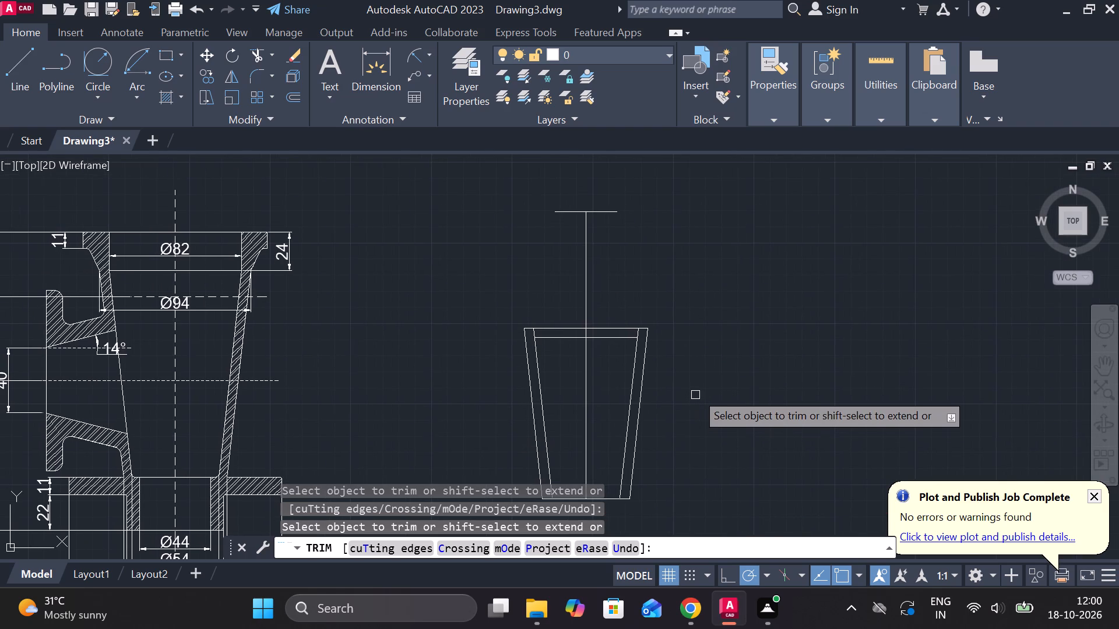
pyautogui.press('Escape')
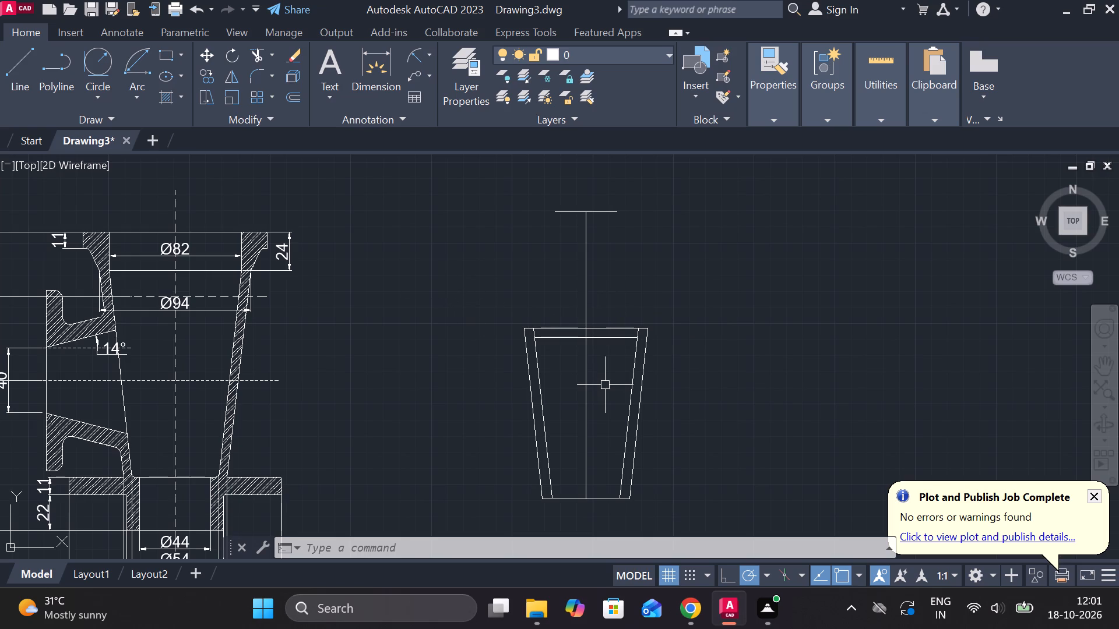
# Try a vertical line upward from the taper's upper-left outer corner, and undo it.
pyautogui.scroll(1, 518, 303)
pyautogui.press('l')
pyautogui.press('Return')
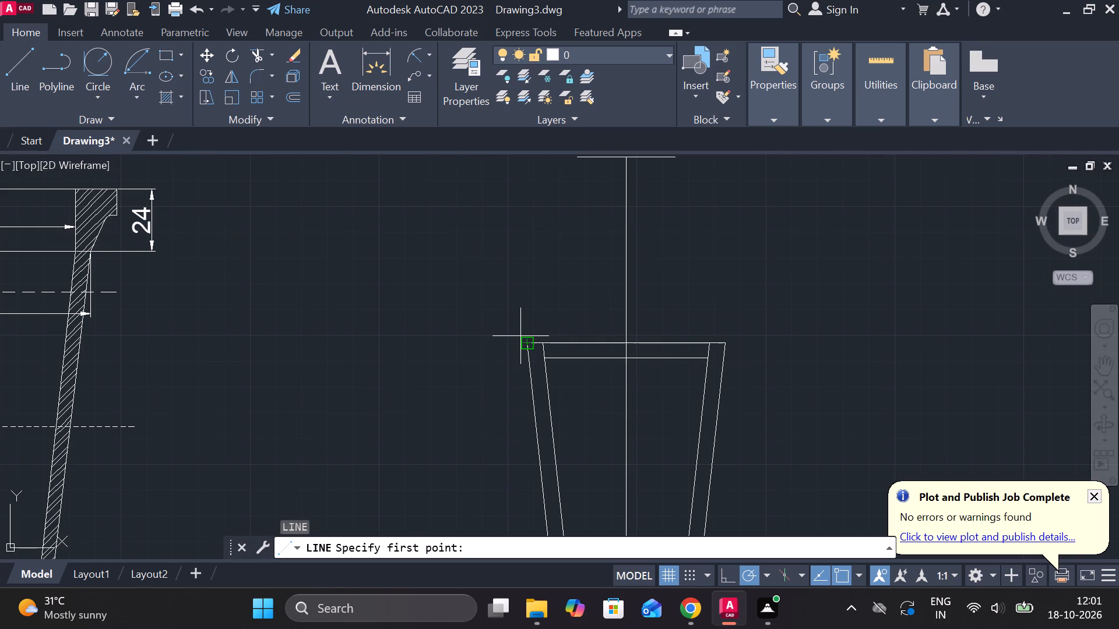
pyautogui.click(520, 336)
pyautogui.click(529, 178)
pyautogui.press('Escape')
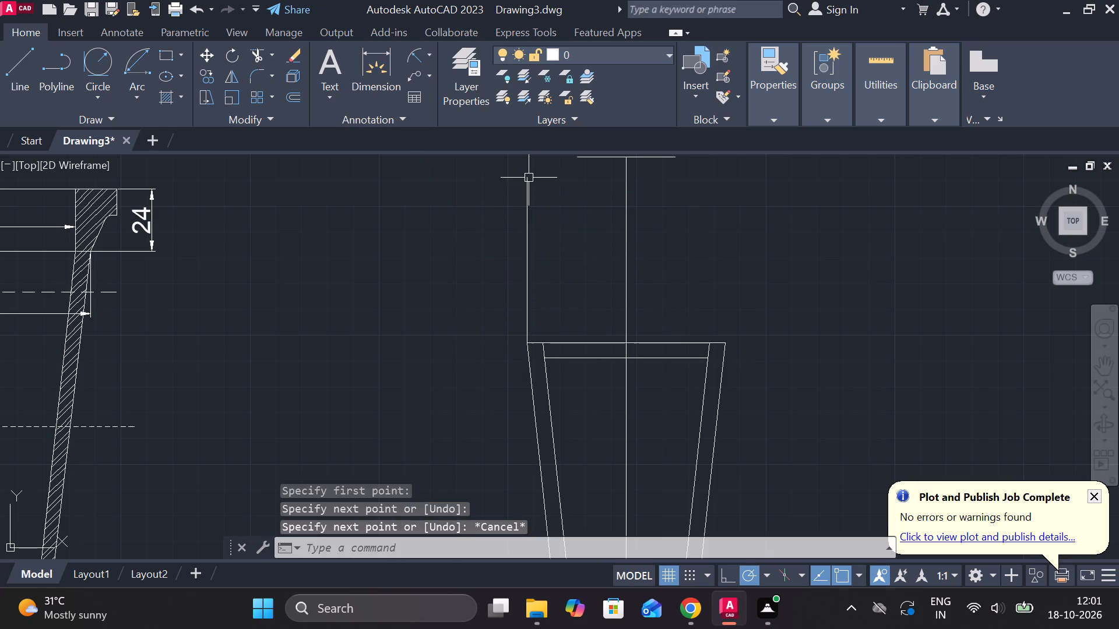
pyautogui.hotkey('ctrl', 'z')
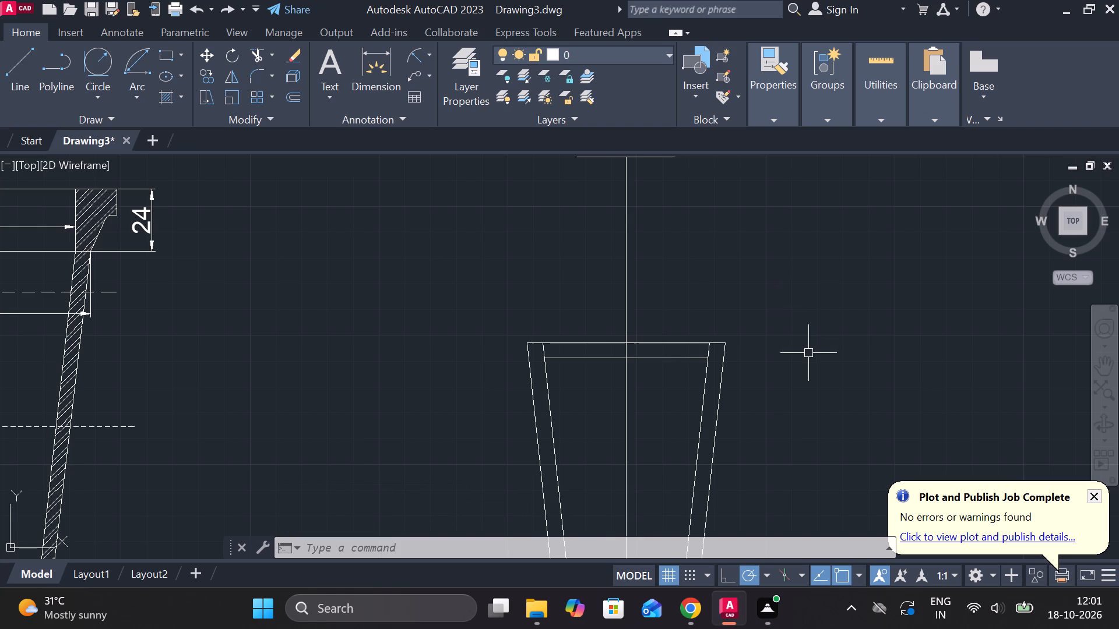
# Trim the taper's top edge between the two inner slanted lines, on both sides of the centre line.
pyautogui.scroll(1, 578, 404)
pyautogui.write('TR')
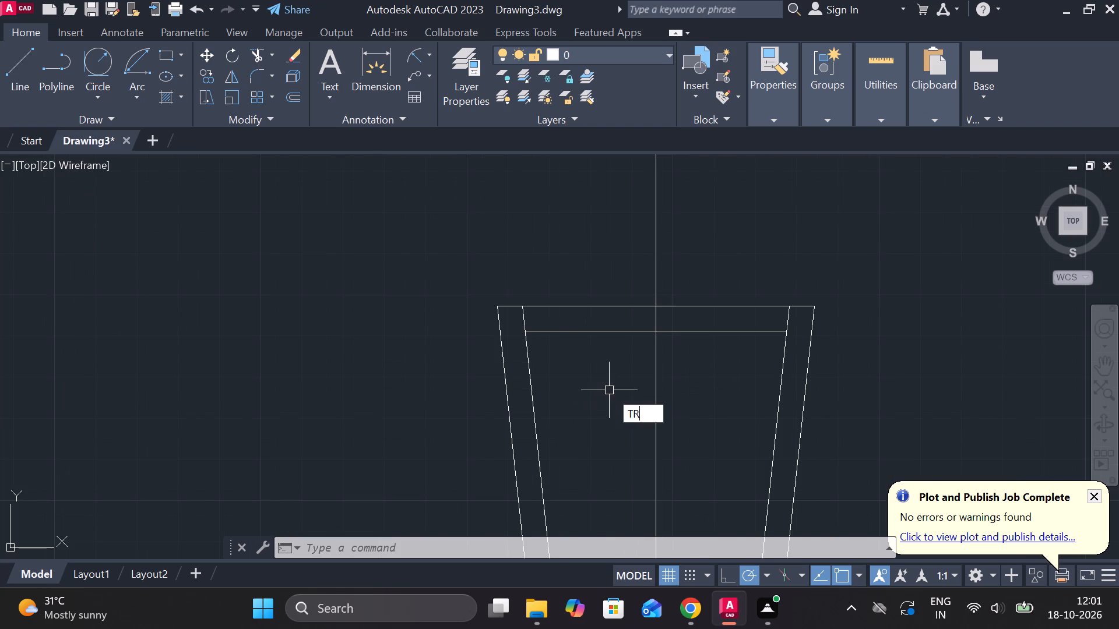
pyautogui.press('space')
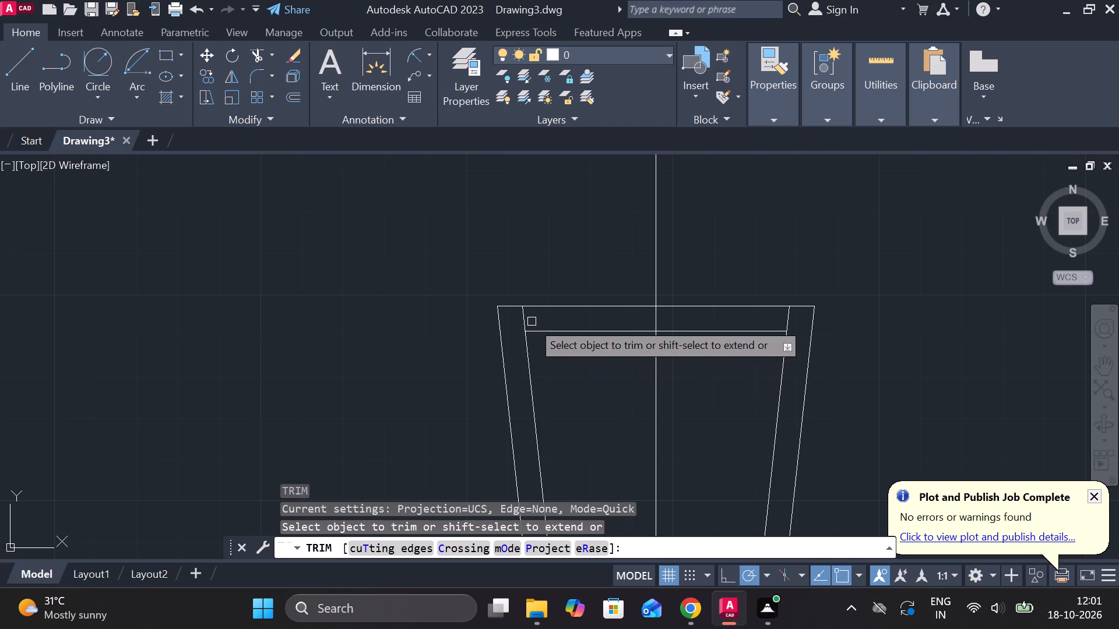
pyautogui.click(527, 324)
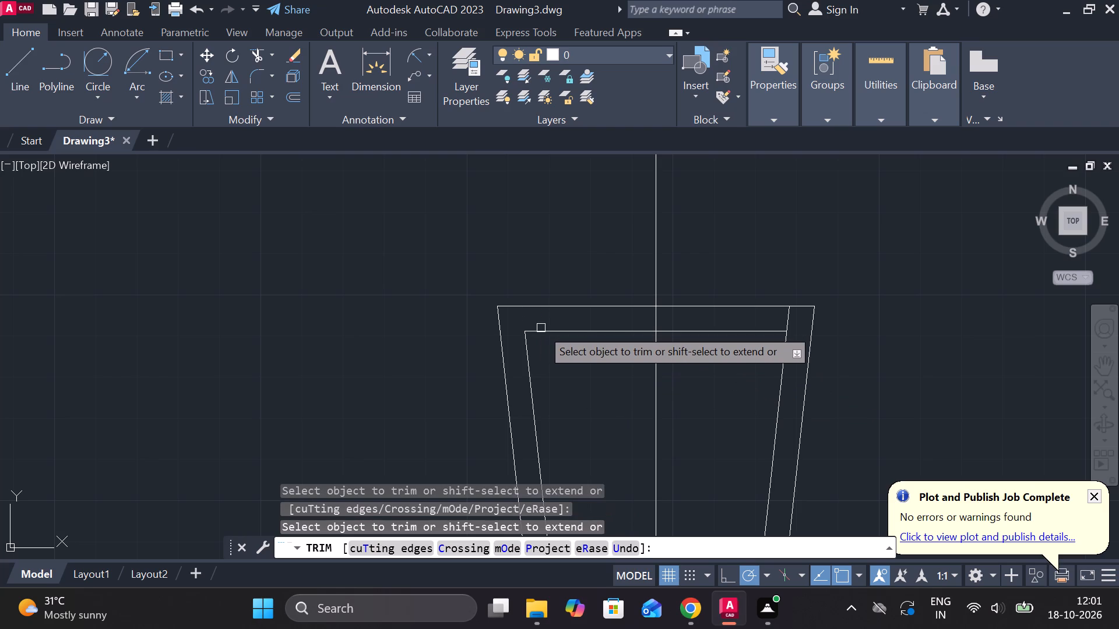
pyautogui.hotkey('ctrl', 'z')
pyautogui.click(550, 310)
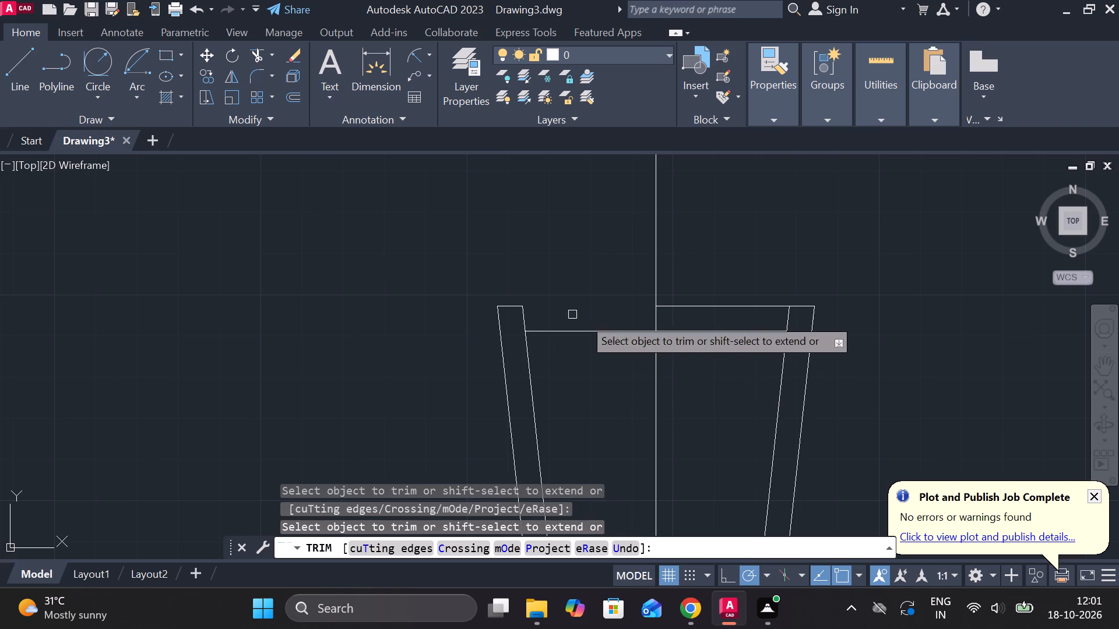
pyautogui.click(715, 309)
pyautogui.press('Escape')
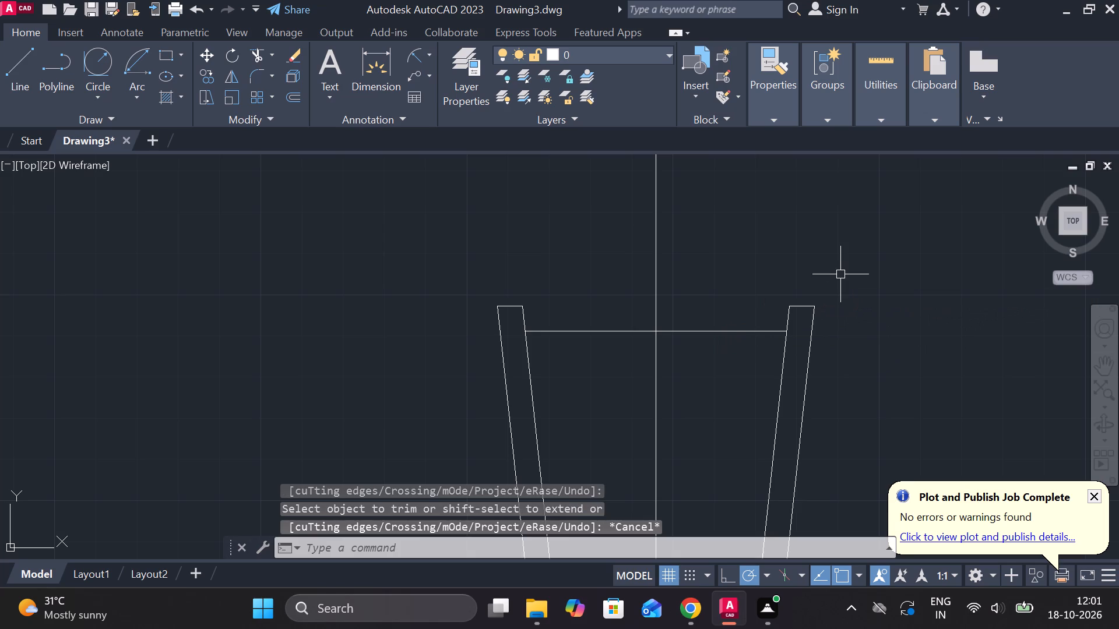
# Offset the vertical centre line by 24 to each side.
pyautogui.press('o')
pyautogui.press('Return')
pyautogui.press('Return')
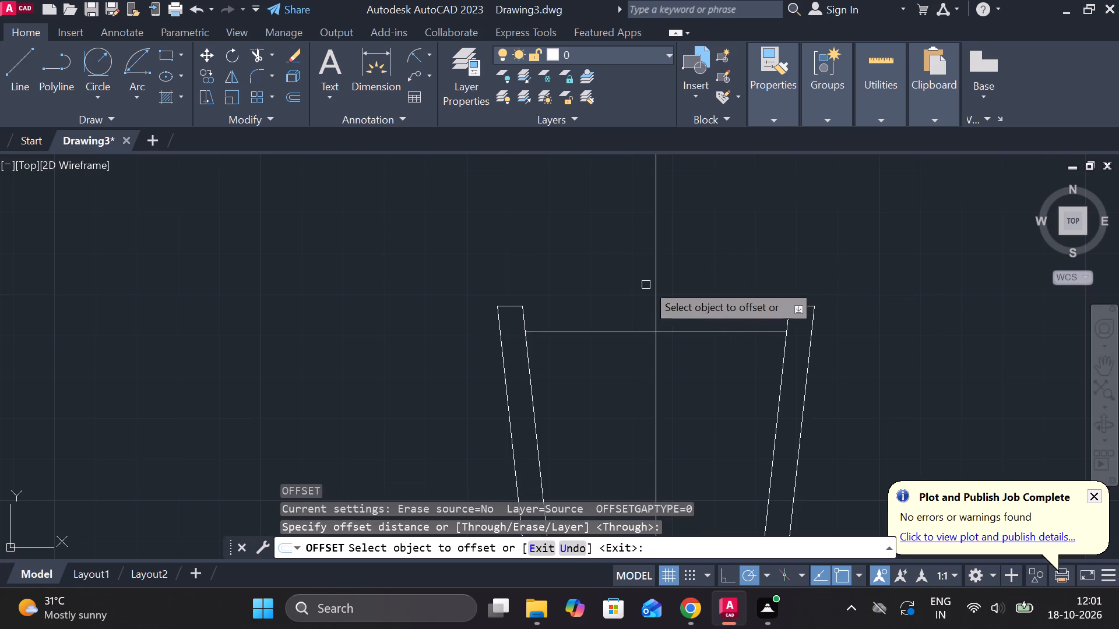
pyautogui.click(650, 274)
pyautogui.click(660, 264)
pyautogui.click(660, 264)
pyautogui.click(658, 271)
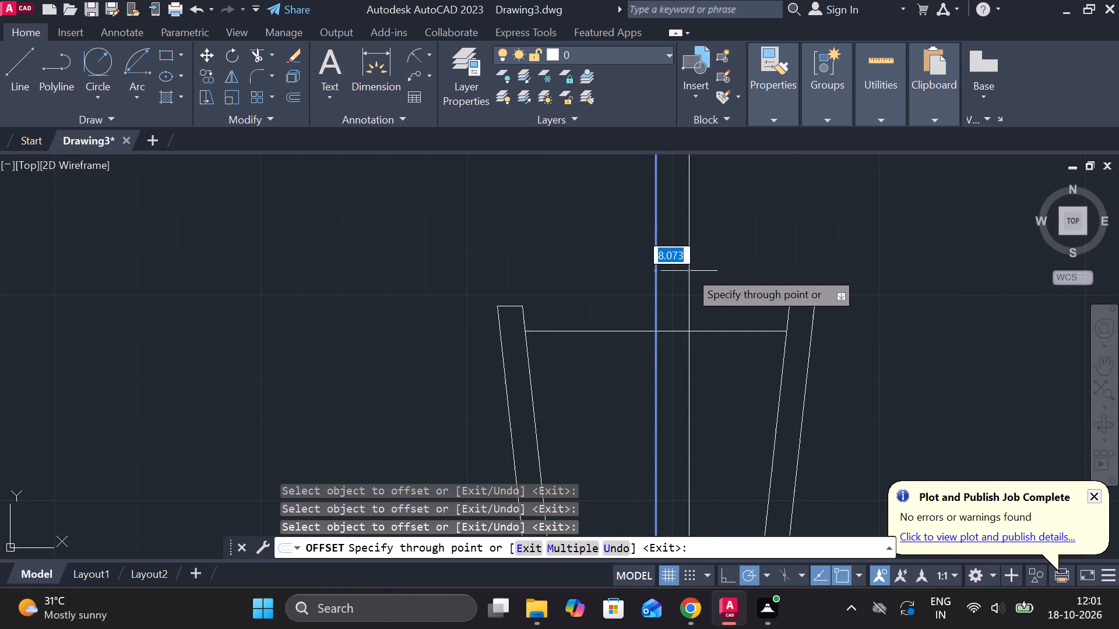
pyautogui.press('3')
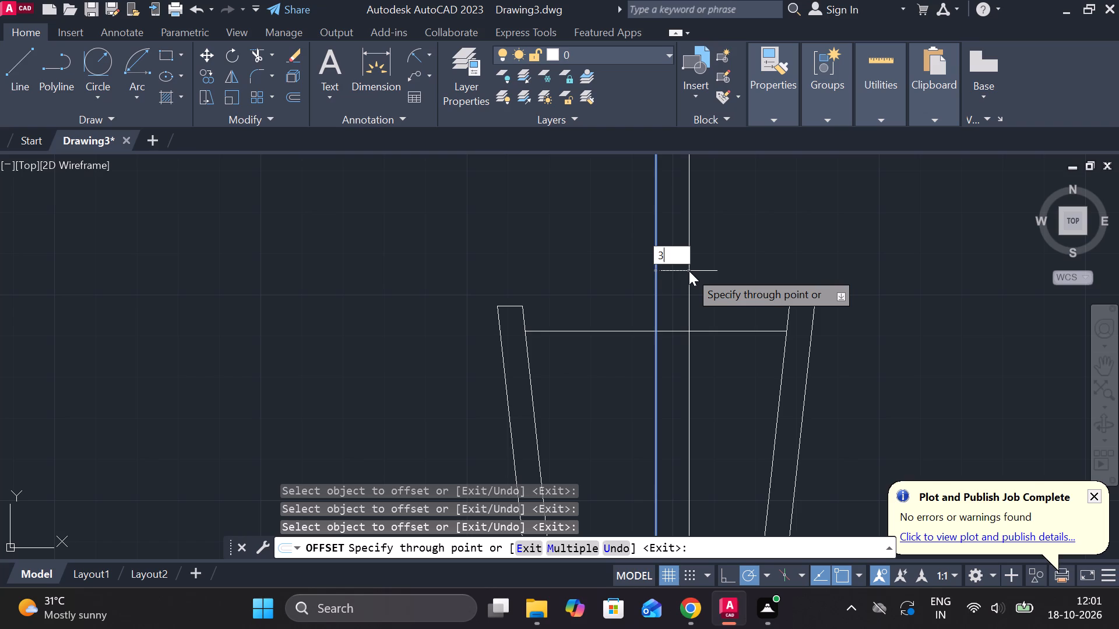
pyautogui.press('BackSpace')
pyautogui.press('2')
pyautogui.write('4')
pyautogui.press('space')
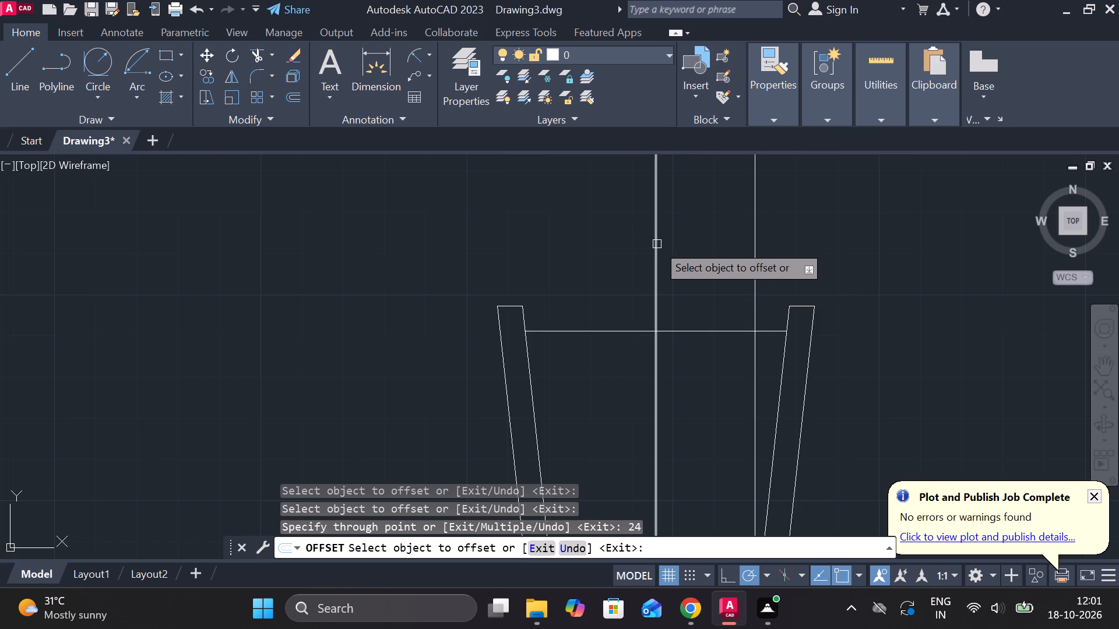
pyautogui.click(657, 244)
pyautogui.write('24')
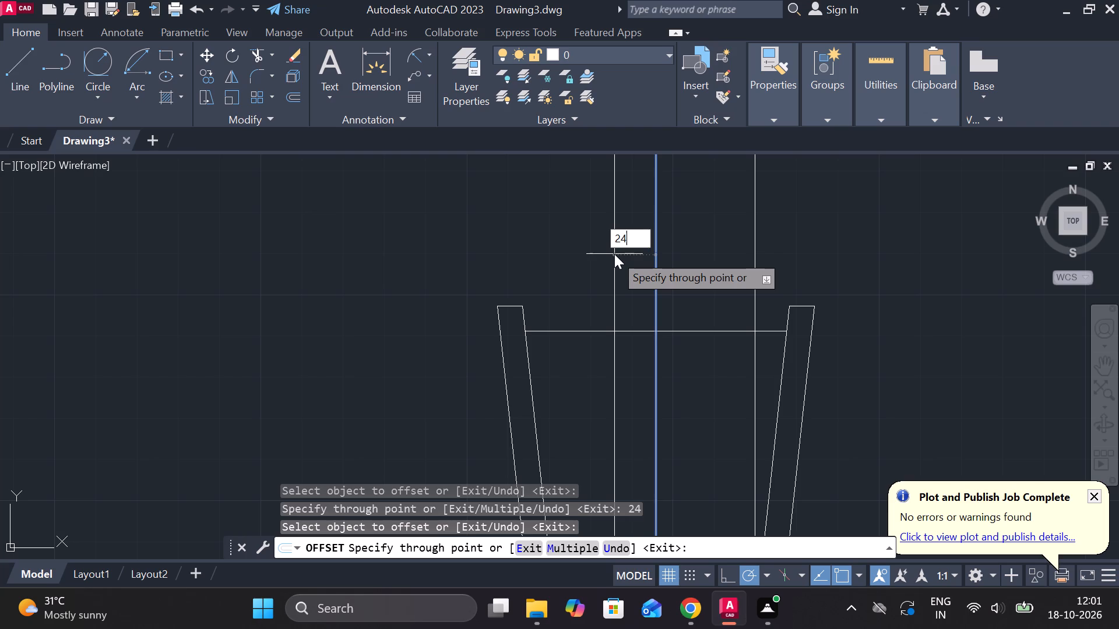
pyautogui.press('space')
pyautogui.press('Escape')
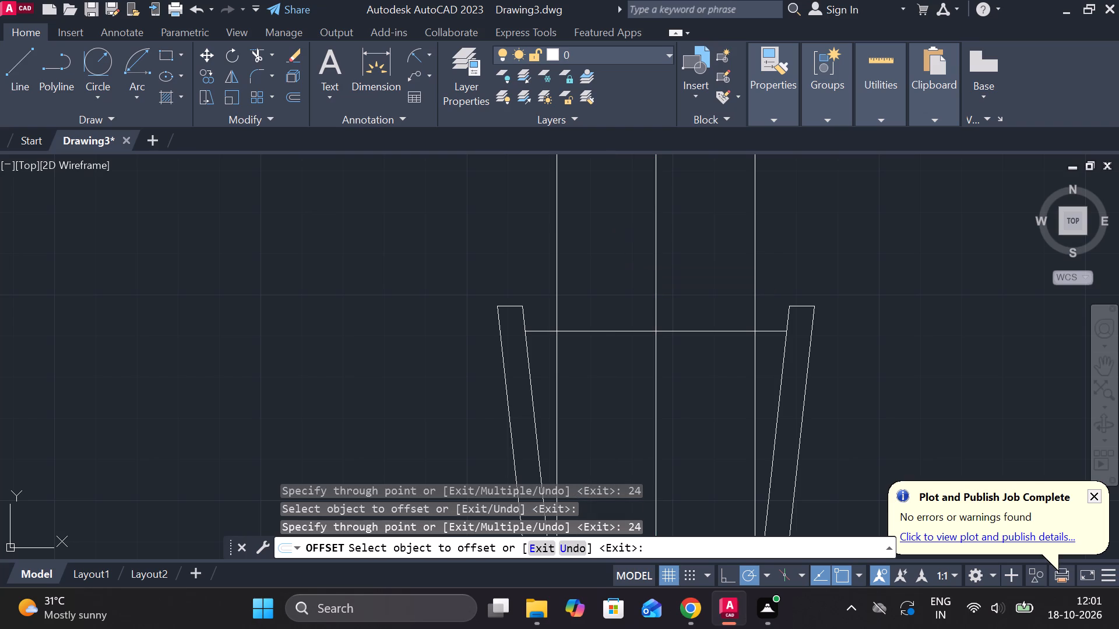
# Trim both 24-offset vertical lines below the taper's top edge, inside the taper.
pyautogui.write('TR')
pyautogui.press('space')
pyautogui.click(558, 383)
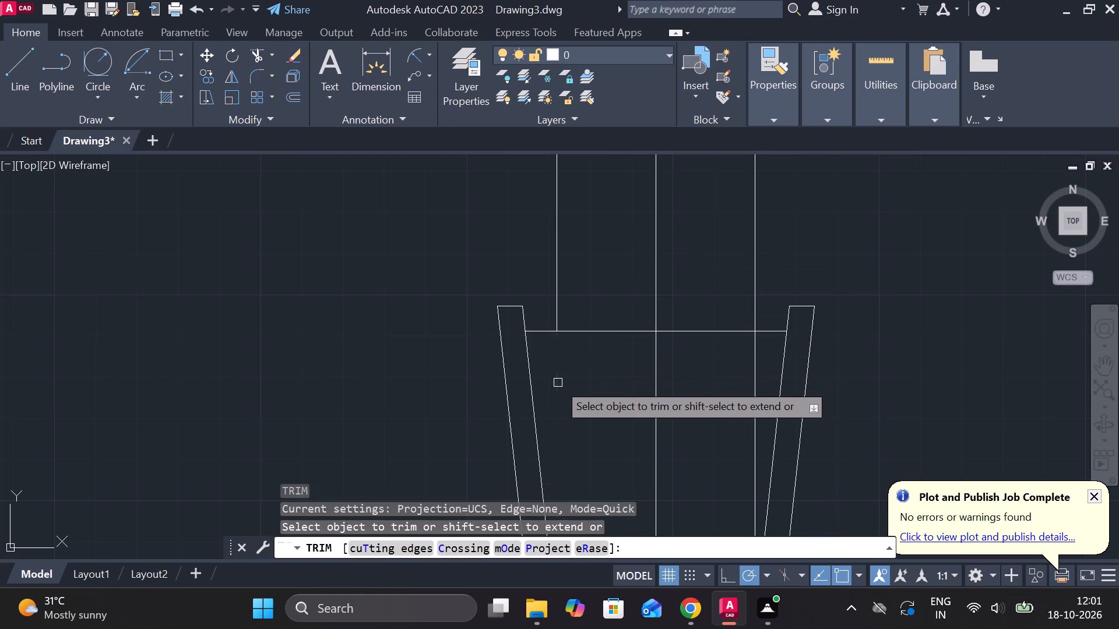
pyautogui.click(756, 376)
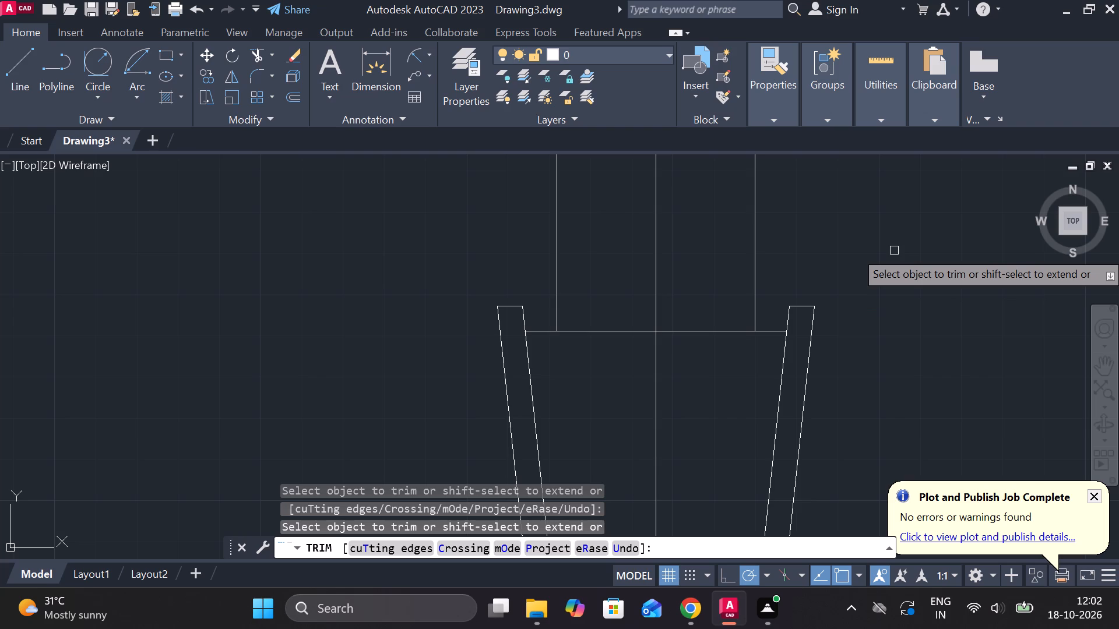
pyautogui.press('Escape')
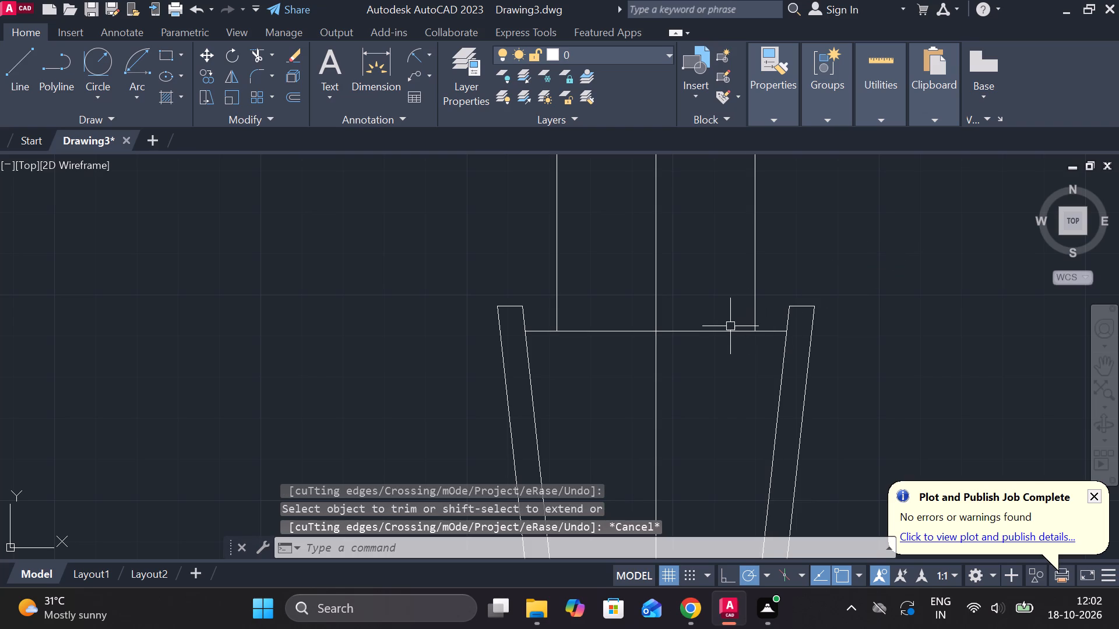
# Offset the taper's top edge upward by 36.
pyautogui.click(729, 327)
pyautogui.press('o')
pyautogui.press('Return')
pyautogui.press('Return')
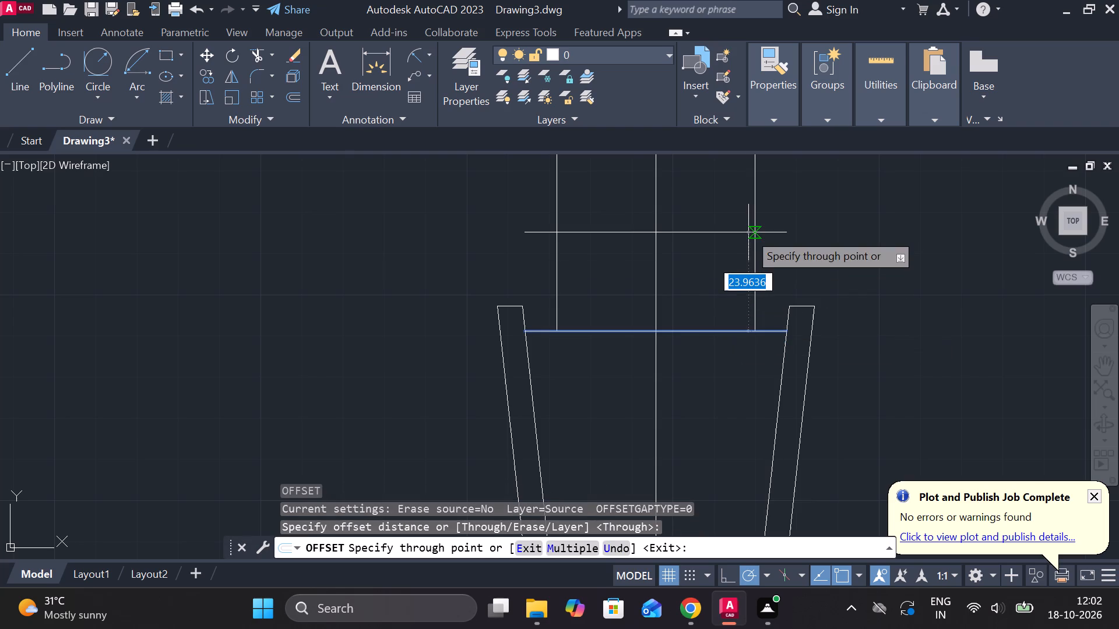
pyautogui.write('36')
pyautogui.press('space')
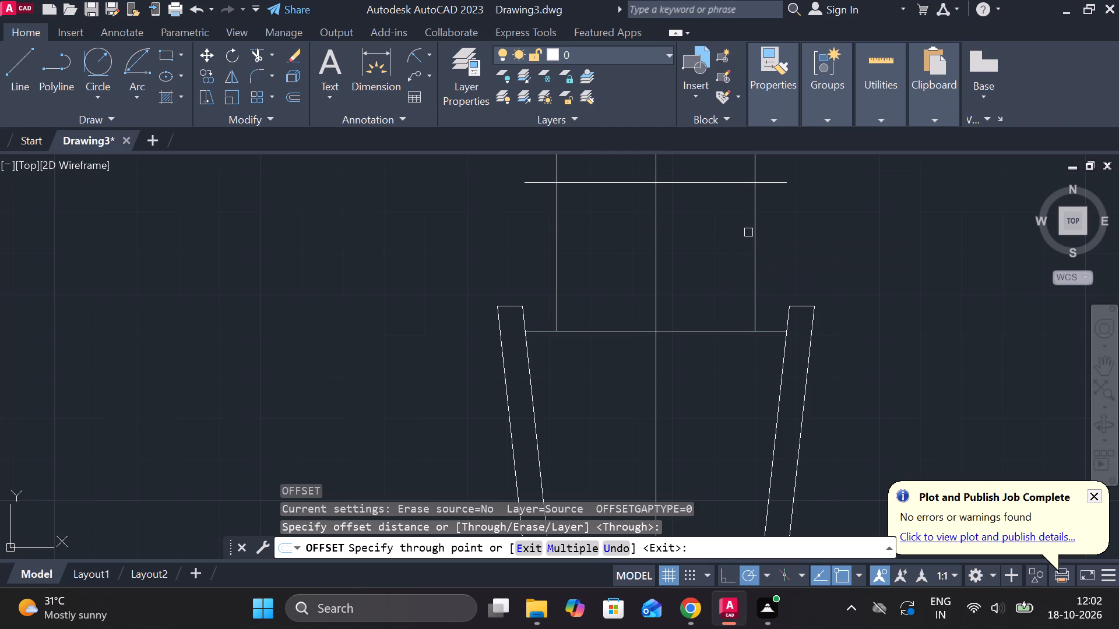
pyautogui.moveTo(792, 222); pyautogui.dragTo(791, 275, button='middle')
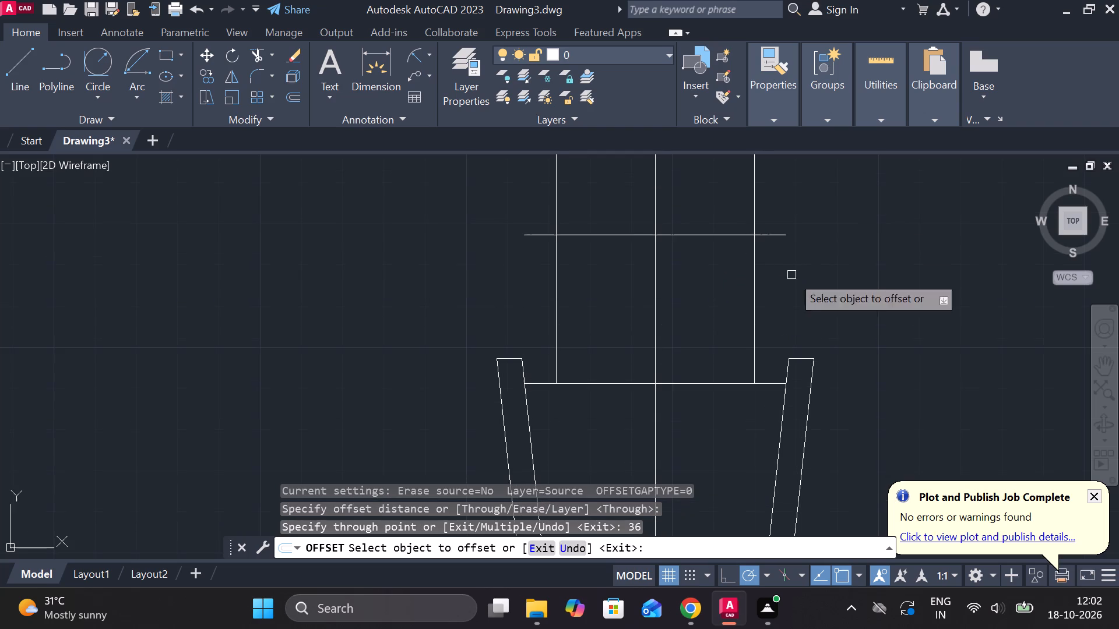
pyautogui.press('Escape')
# Trim the 36-offset line's overhanging ends and both outer vertical lines above it to close the rectangular block.
pyautogui.write('TR')
pyautogui.press('v')
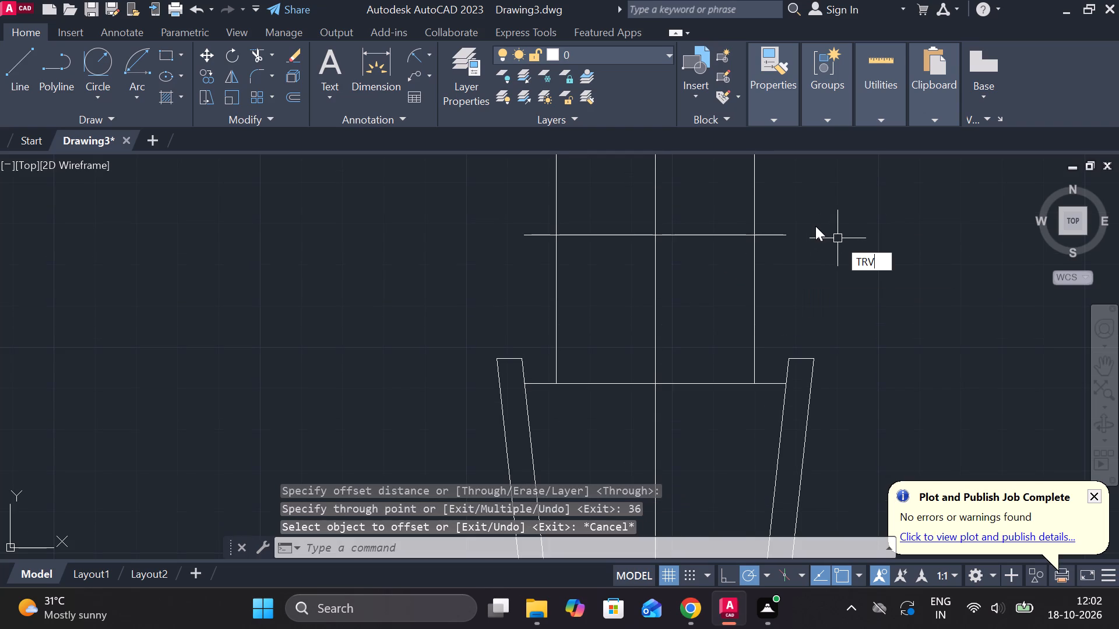
pyautogui.press('BackSpace')
pyautogui.press('Return')
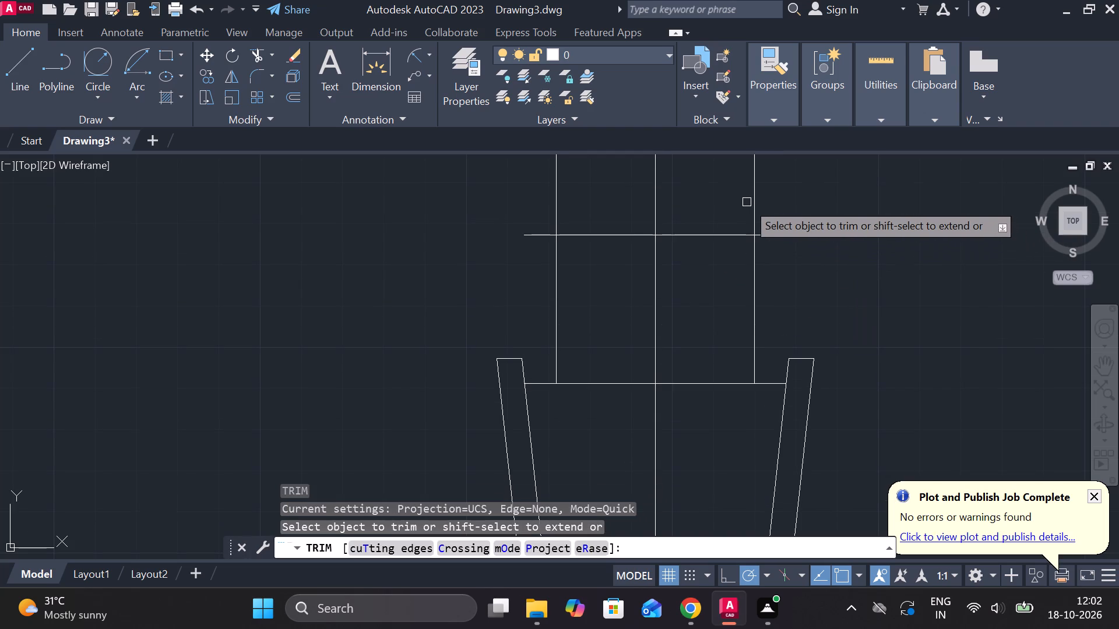
pyautogui.click(751, 209)
pyautogui.click(768, 232)
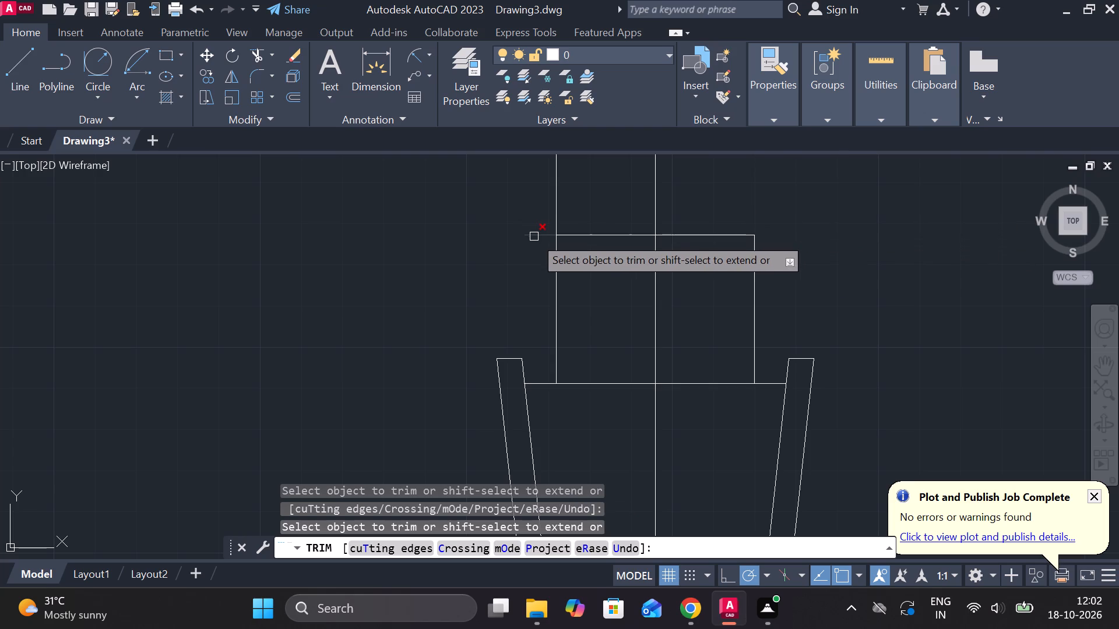
pyautogui.click(534, 236)
pyautogui.click(555, 219)
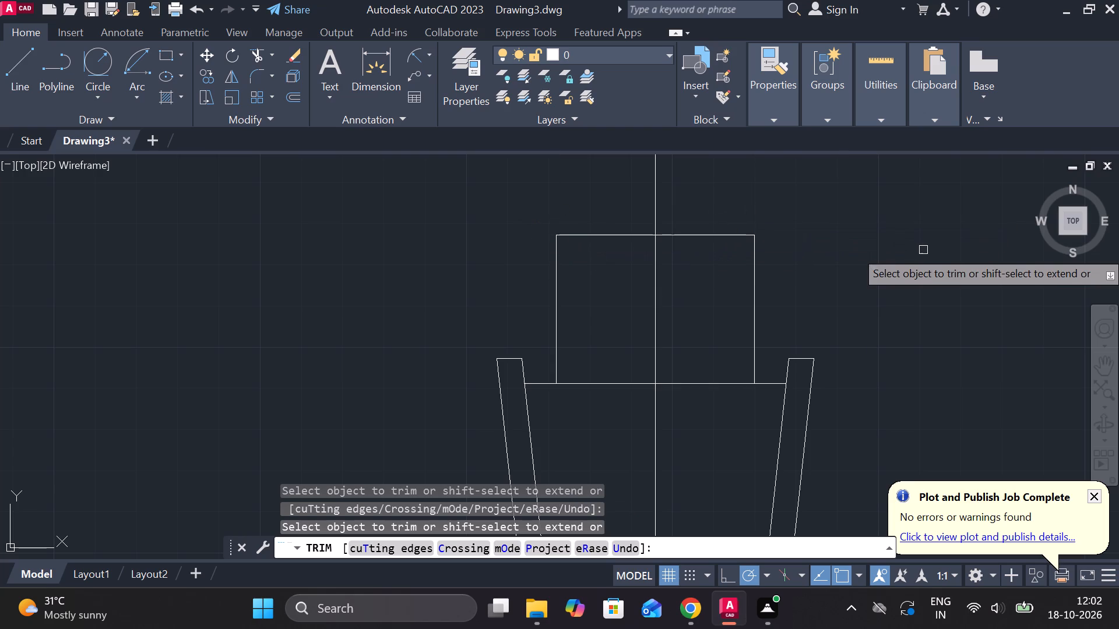
pyautogui.press('Escape')
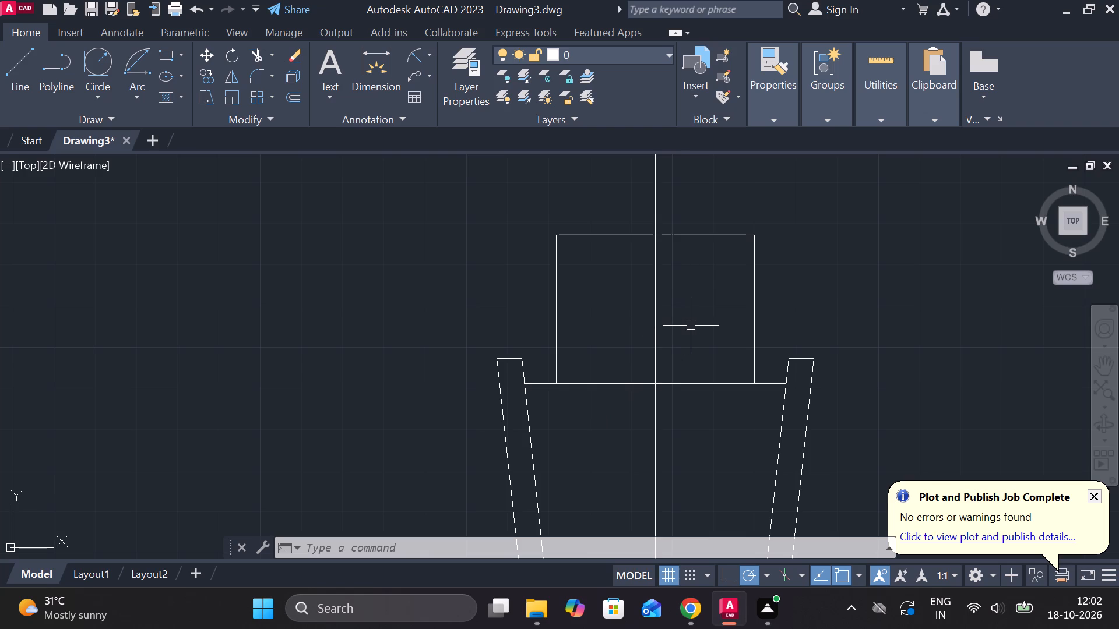
# Join the two halves of the short horizontal line at the top end of the centre line into one line.
pyautogui.moveTo(701, 314); pyautogui.dragTo(682, 348, button='middle')
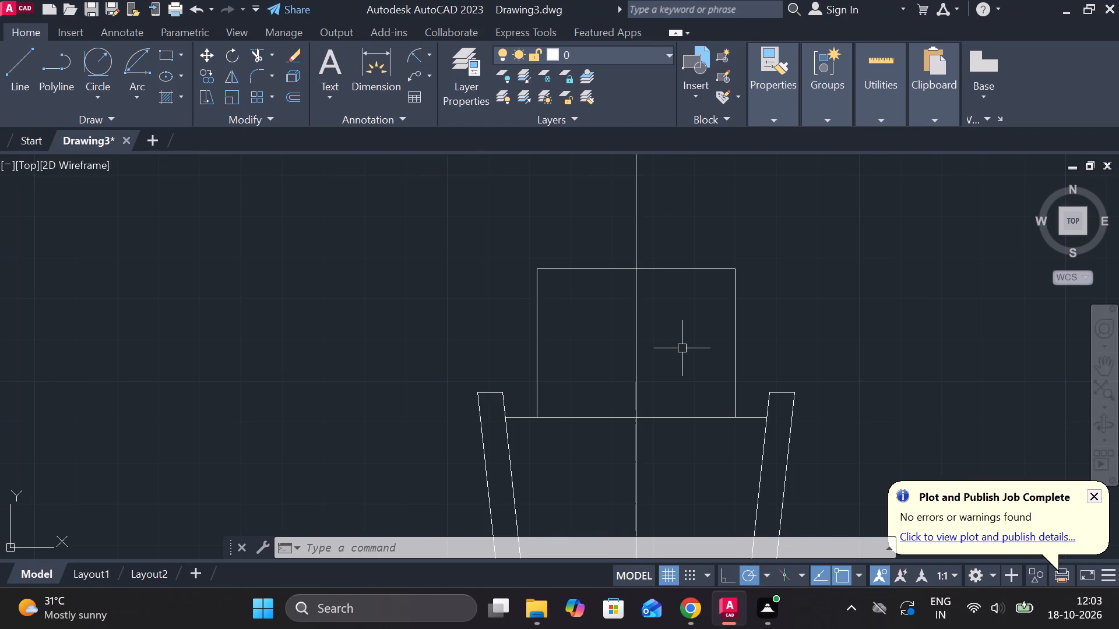
pyautogui.scroll(-1, 682, 348)
pyautogui.scroll(1, 670, 285)
pyautogui.moveTo(682, 267); pyautogui.dragTo(637, 368, button='middle')
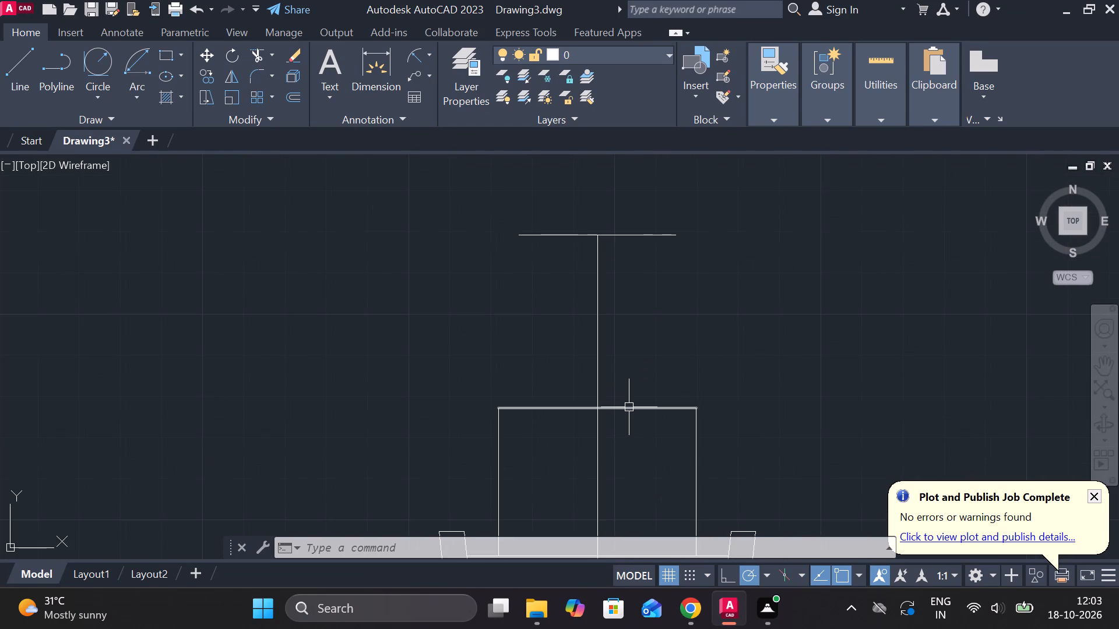
pyautogui.click(635, 236)
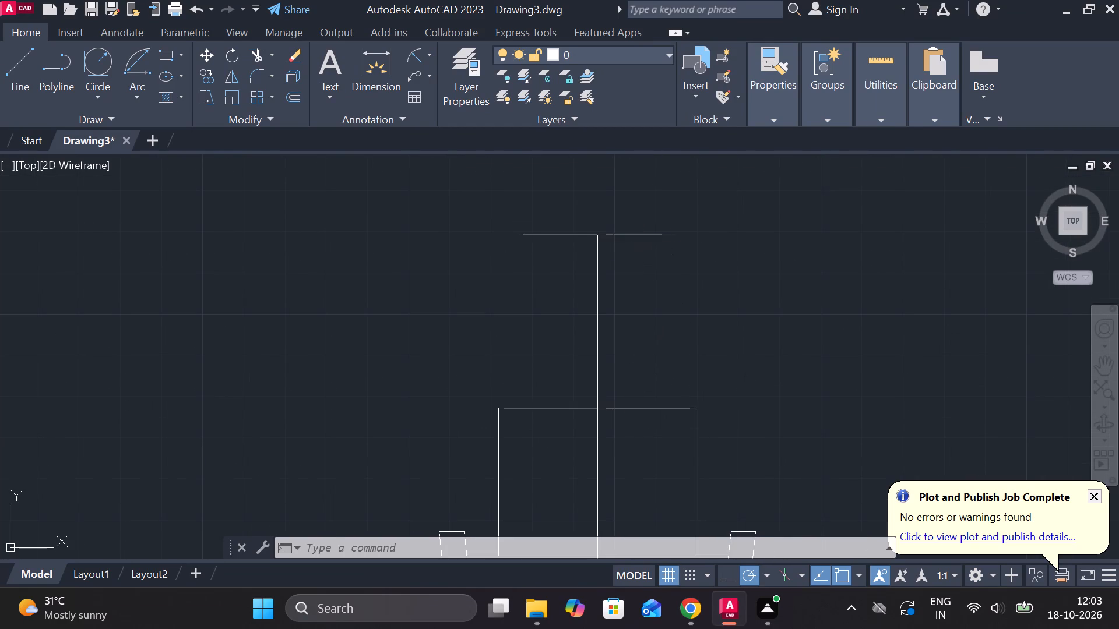
pyautogui.click(572, 239)
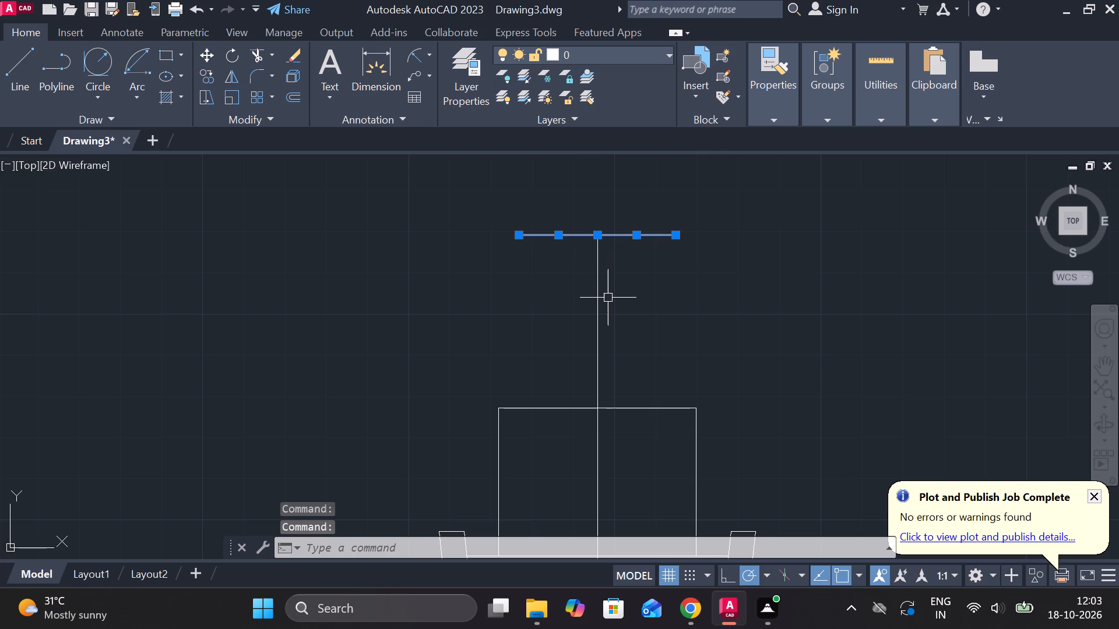
pyautogui.write('J')
pyautogui.press('space')
# Offset the joined top horizontal line downward by 10.
pyautogui.click(618, 238)
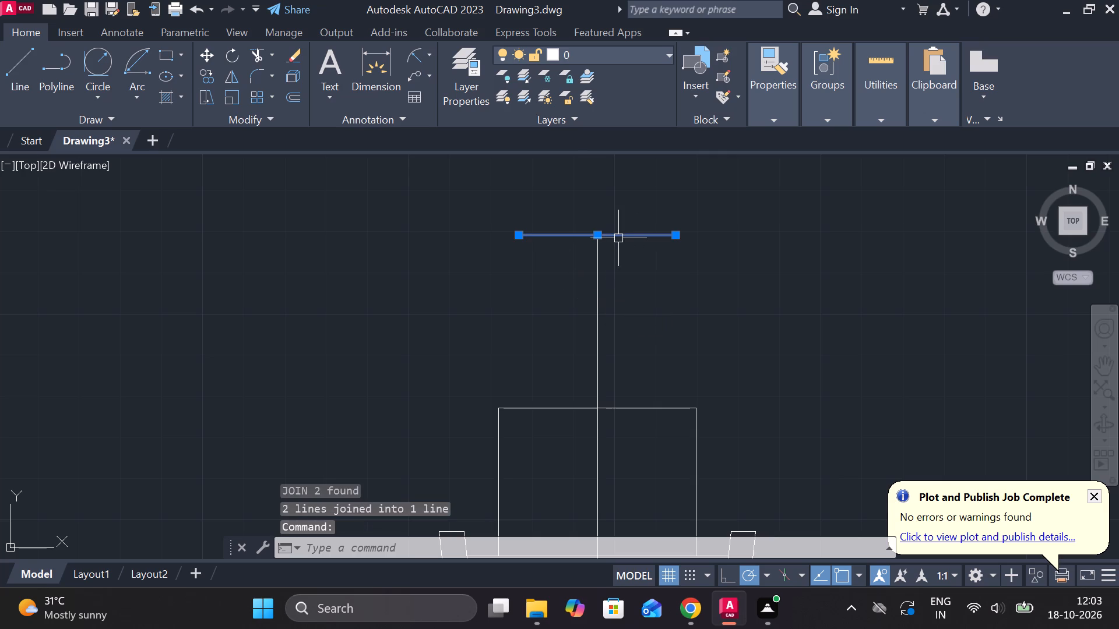
pyautogui.press('0')
pyautogui.press('Return')
pyautogui.click(618, 263)
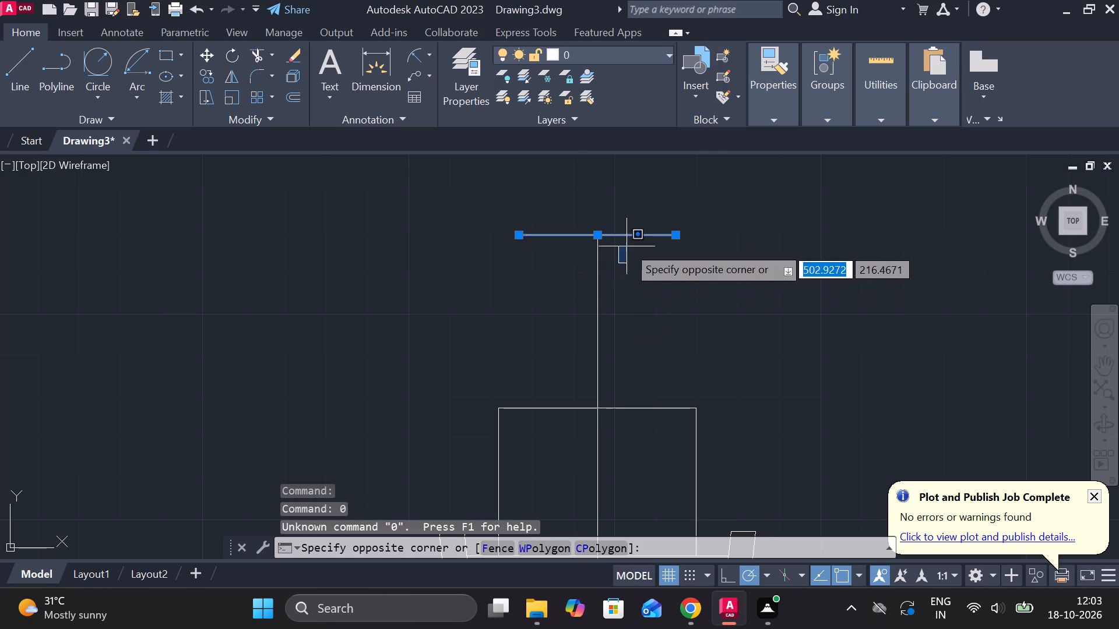
pyautogui.click(628, 245)
pyautogui.press('o')
pyautogui.press('Return')
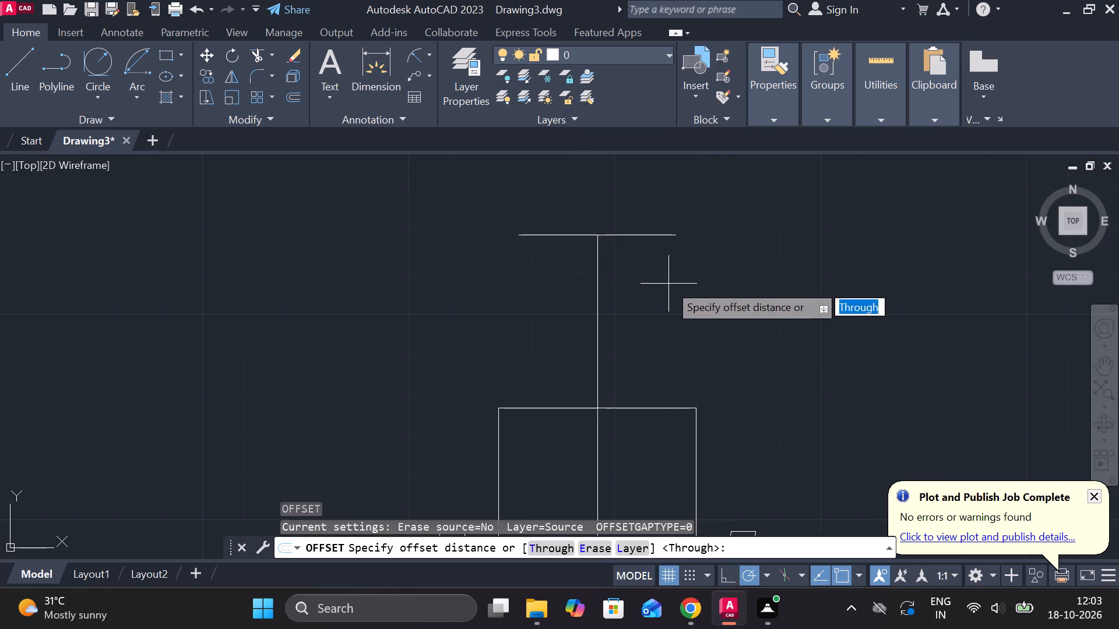
pyautogui.press('Return')
pyautogui.write('10')
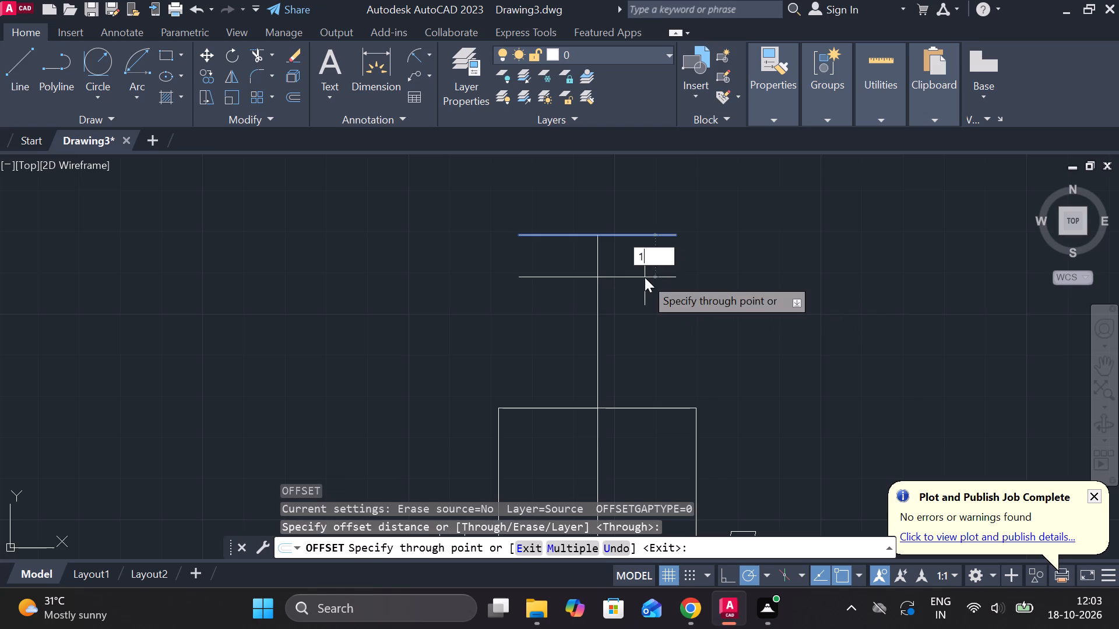
pyautogui.press('Return')
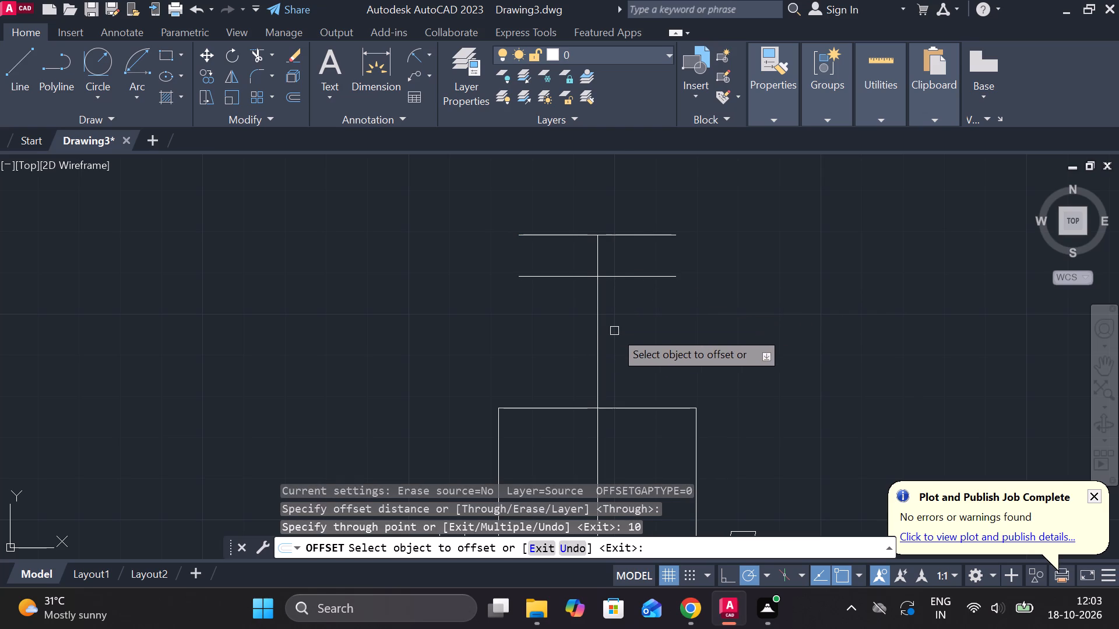
# Offset the vertical centre line by 11 to each side.
pyautogui.click(598, 318)
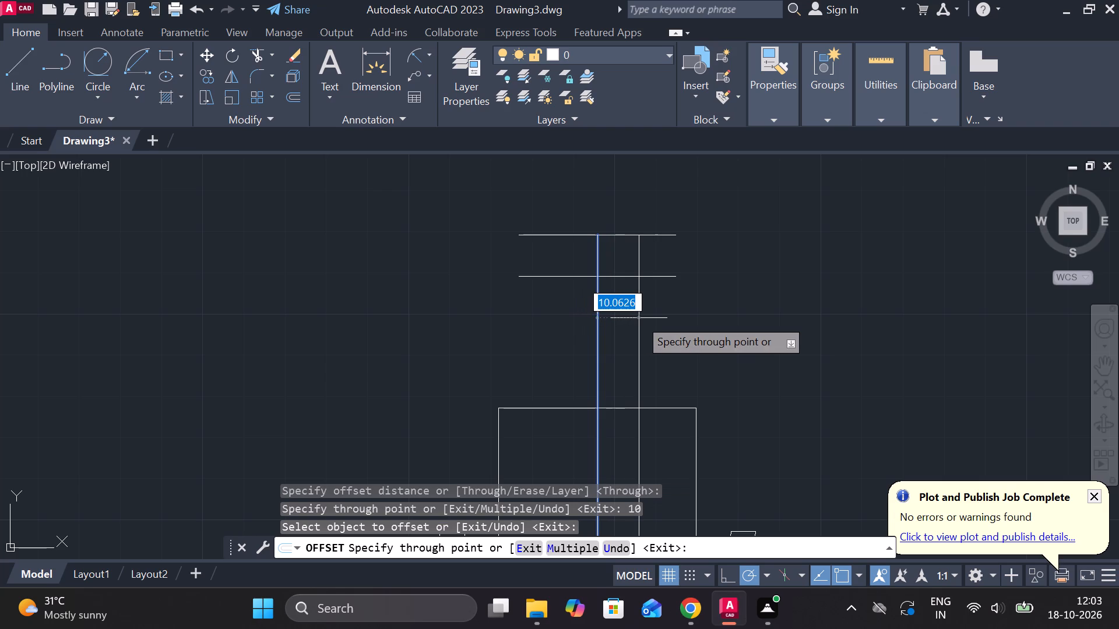
pyautogui.write('11')
pyautogui.press('space')
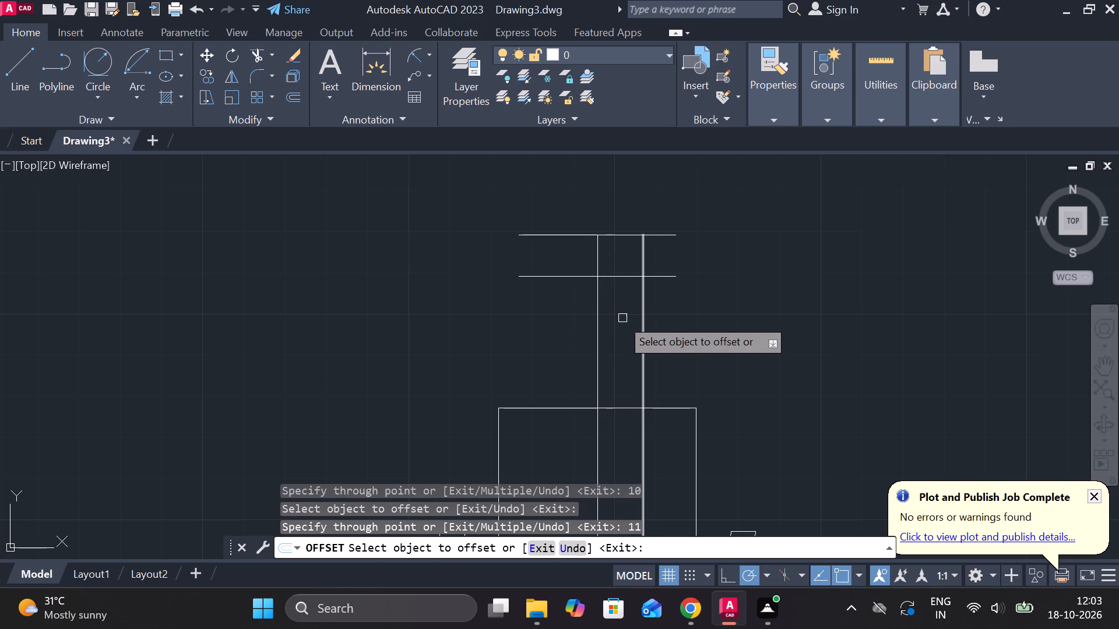
pyautogui.click(600, 315)
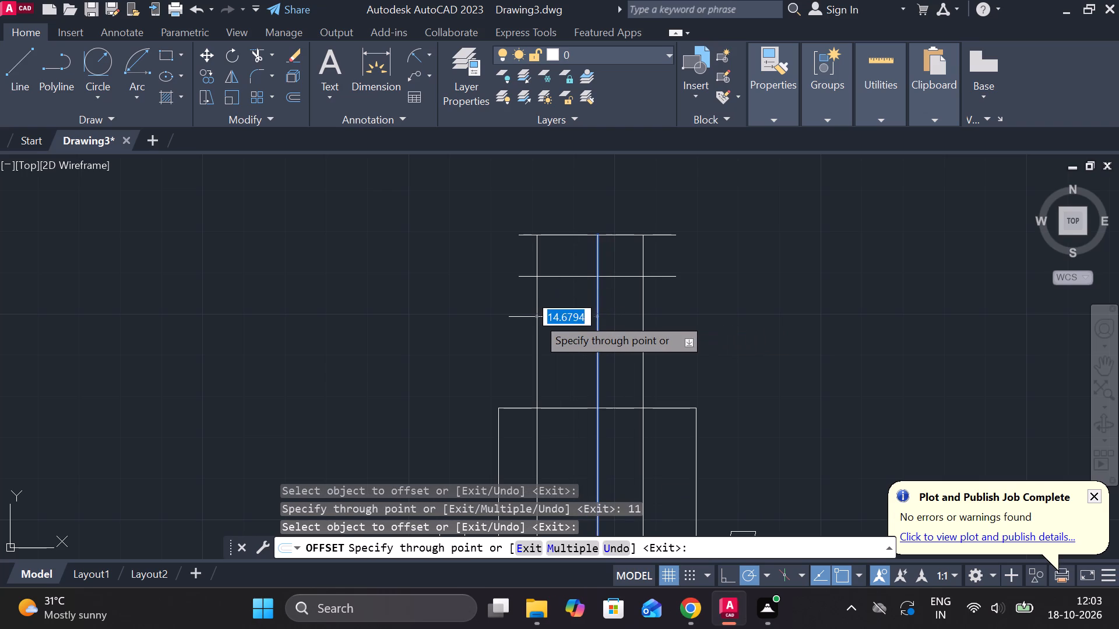
pyautogui.write('11')
pyautogui.press('space')
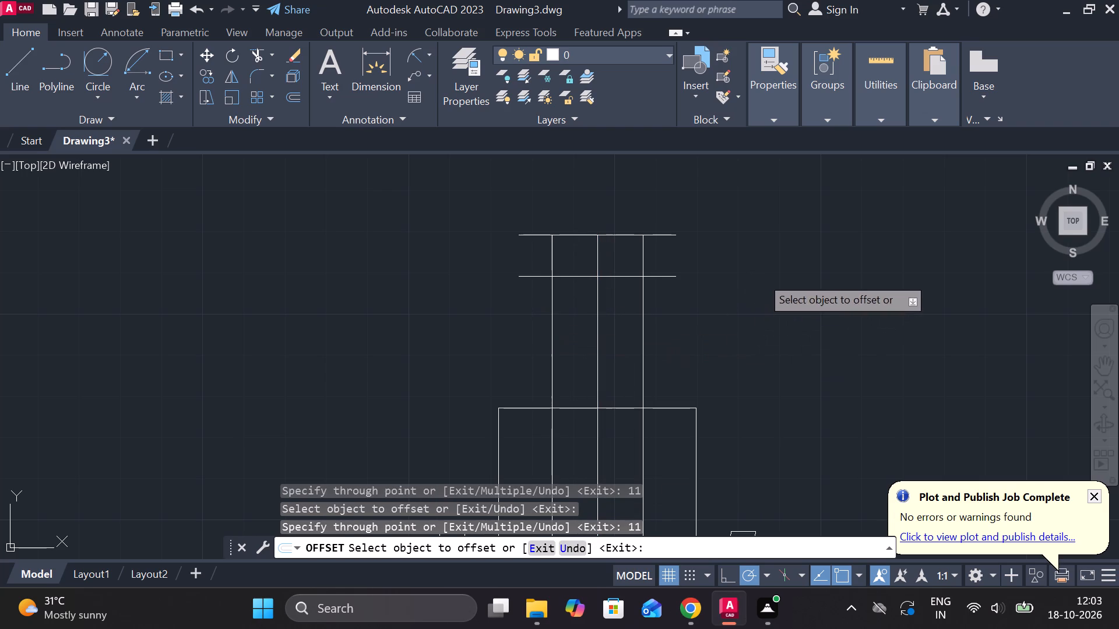
pyautogui.press('Escape')
# Trim both 11-offset stem lines below the block's top edge, inside the block and inside the taper.
pyautogui.write('TR')
pyautogui.press('space')
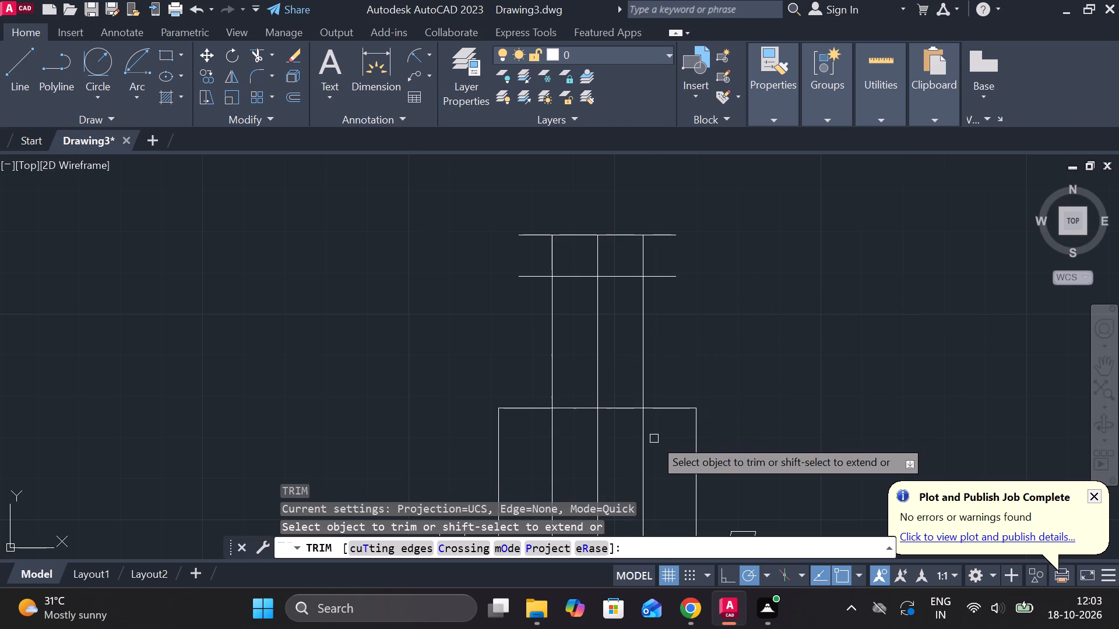
pyautogui.click(648, 430)
pyautogui.click(636, 426)
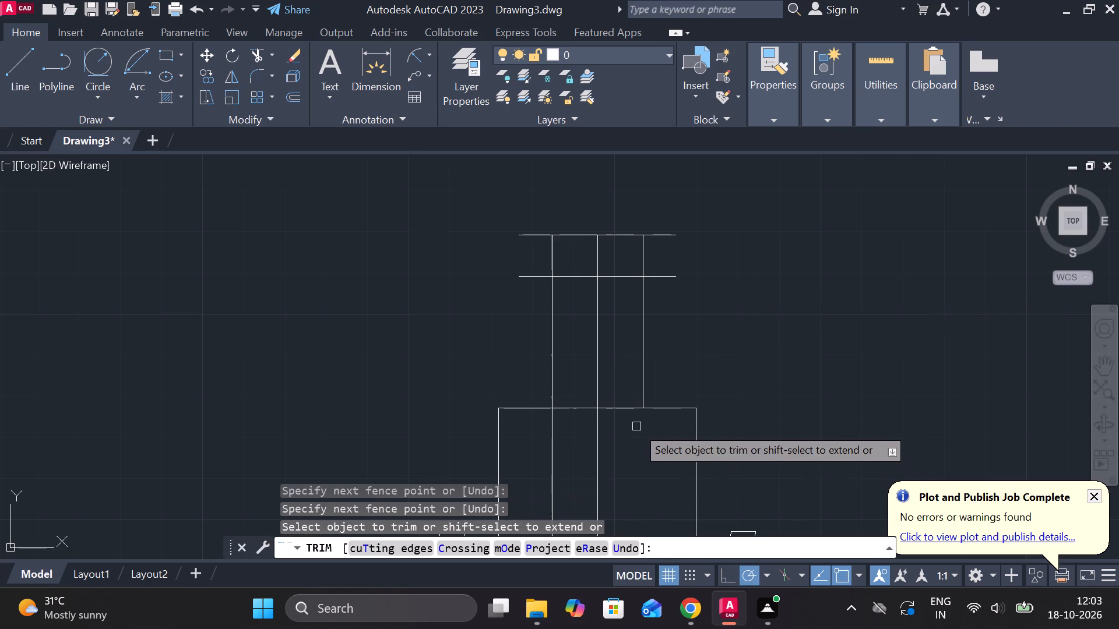
pyautogui.click(546, 444)
pyautogui.click(561, 444)
pyautogui.scroll(-1, 561, 444)
pyautogui.moveTo(561, 444); pyautogui.dragTo(650, 327, button='middle')
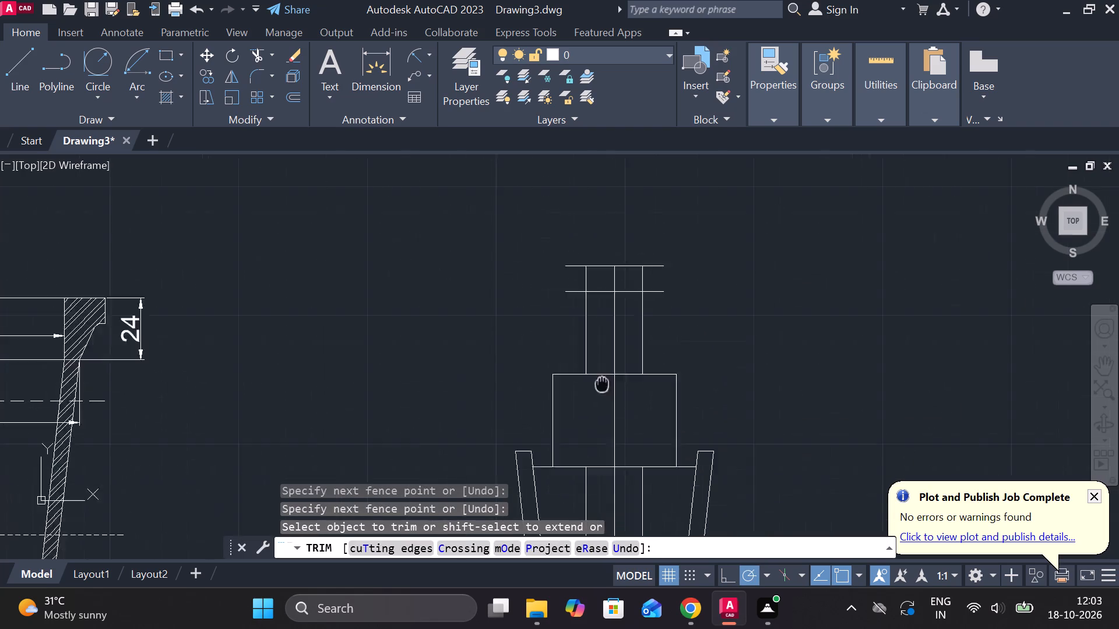
pyautogui.moveTo(650, 327); pyautogui.dragTo(689, 281, button='middle')
pyautogui.click(682, 395)
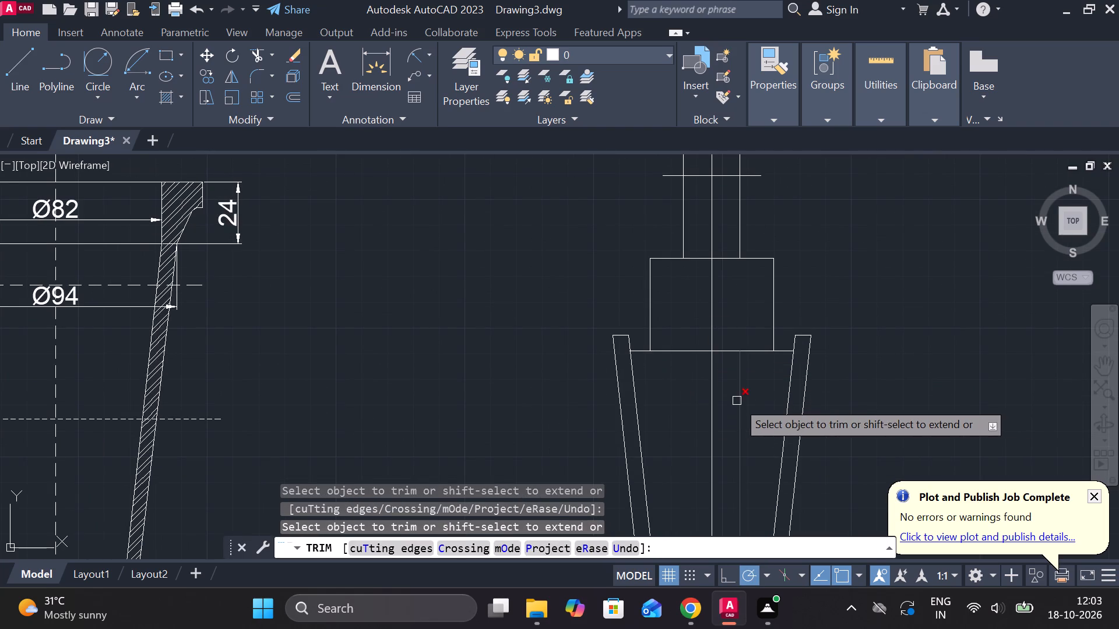
pyautogui.click(737, 401)
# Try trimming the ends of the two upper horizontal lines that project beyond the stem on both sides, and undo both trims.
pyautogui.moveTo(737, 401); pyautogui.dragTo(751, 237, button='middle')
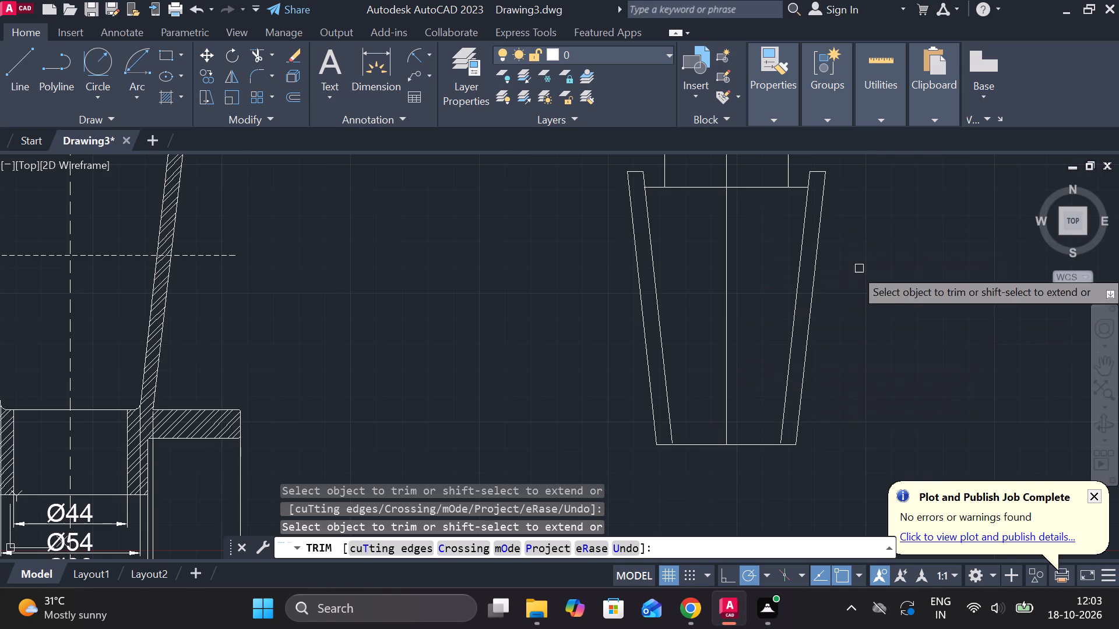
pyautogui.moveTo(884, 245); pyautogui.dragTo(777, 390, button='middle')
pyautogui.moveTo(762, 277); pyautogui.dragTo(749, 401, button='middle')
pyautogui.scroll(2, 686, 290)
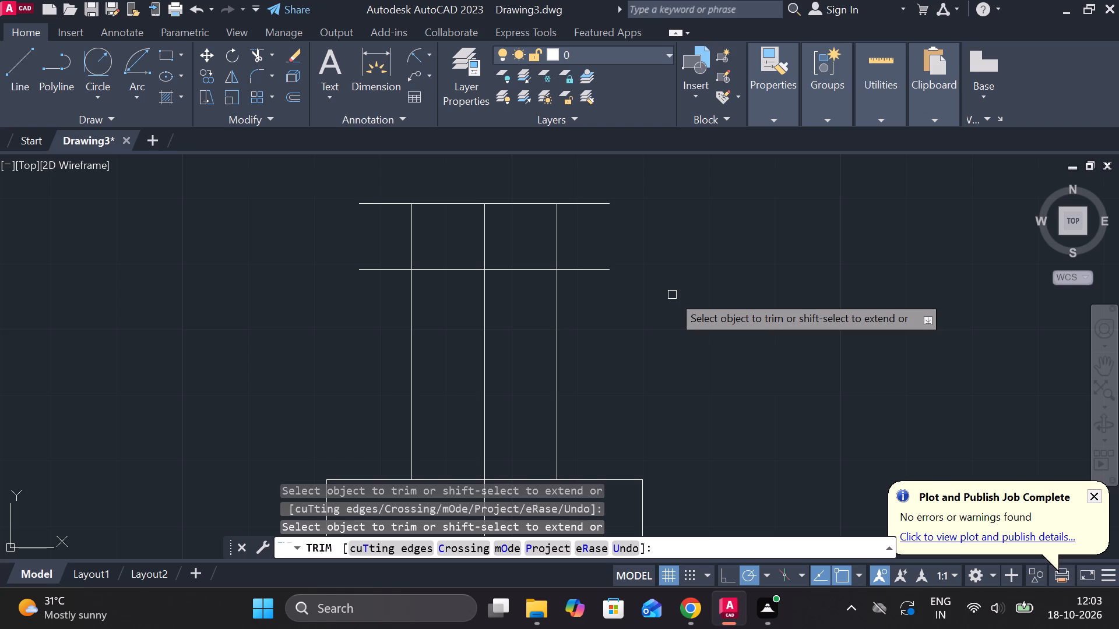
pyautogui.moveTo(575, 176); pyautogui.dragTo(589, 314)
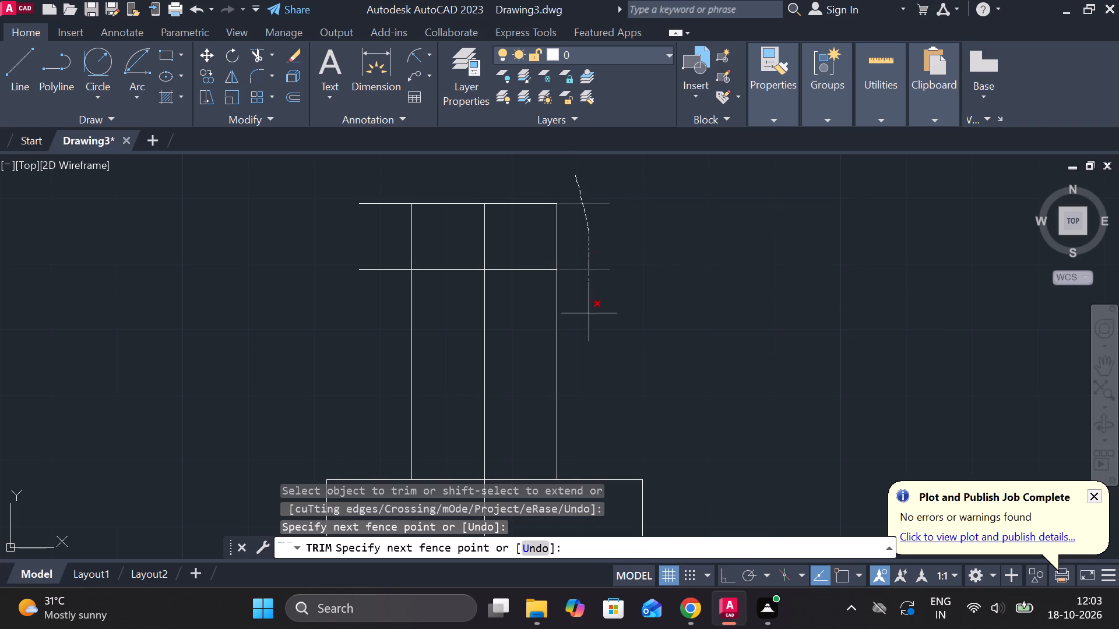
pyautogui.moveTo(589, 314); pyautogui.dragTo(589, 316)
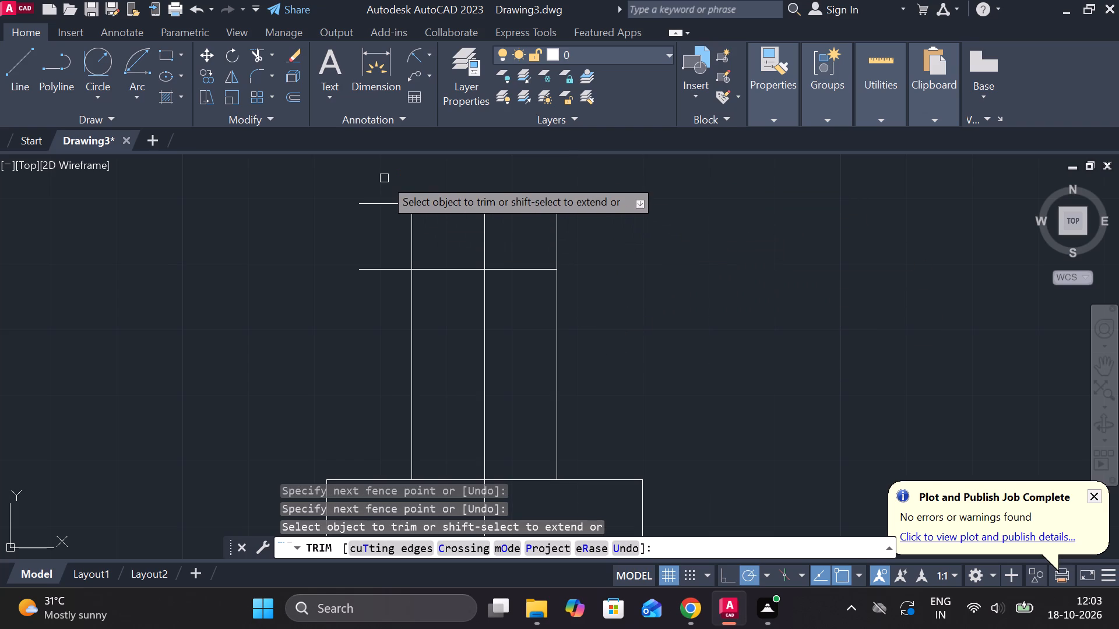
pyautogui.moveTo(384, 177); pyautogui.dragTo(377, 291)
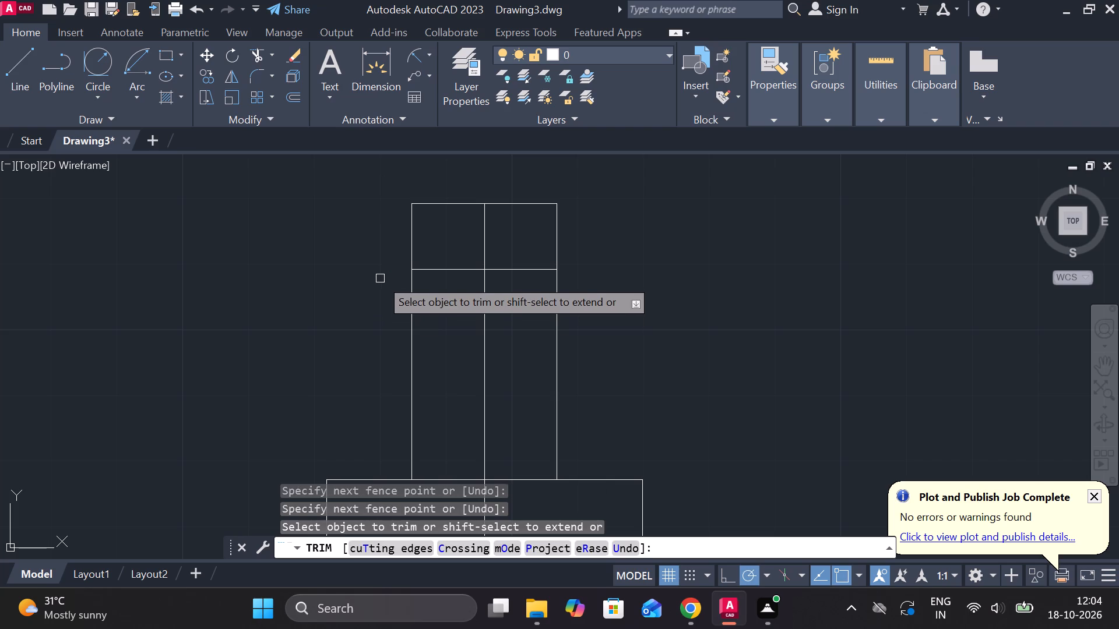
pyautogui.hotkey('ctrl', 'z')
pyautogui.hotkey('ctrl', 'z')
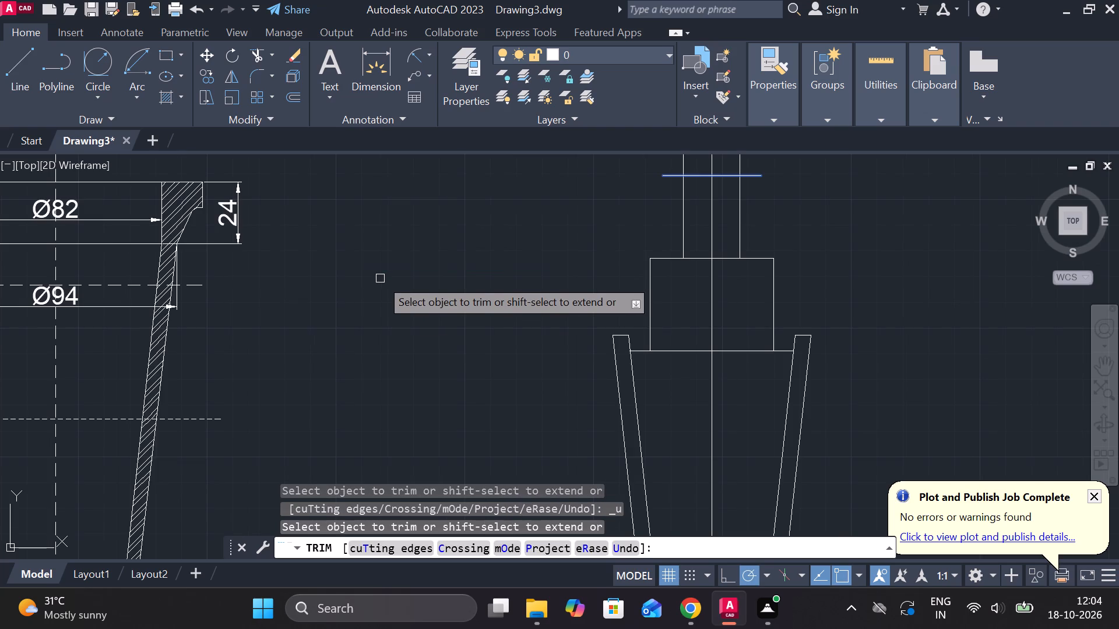
# Trim the ends of the lower of the two upper horizontal lines where they project beyond the stem on both sides.
pyautogui.moveTo(751, 253); pyautogui.dragTo(677, 366, button='middle')
pyautogui.scroll(2, 709, 284)
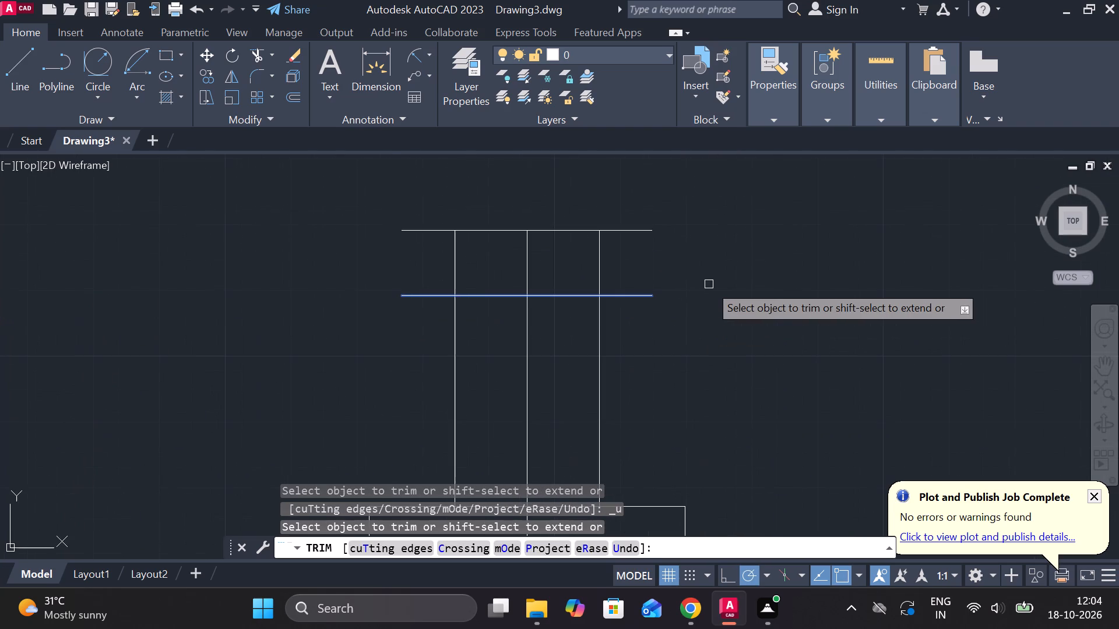
pyautogui.press('Escape')
pyautogui.write('TR')
pyautogui.press('space')
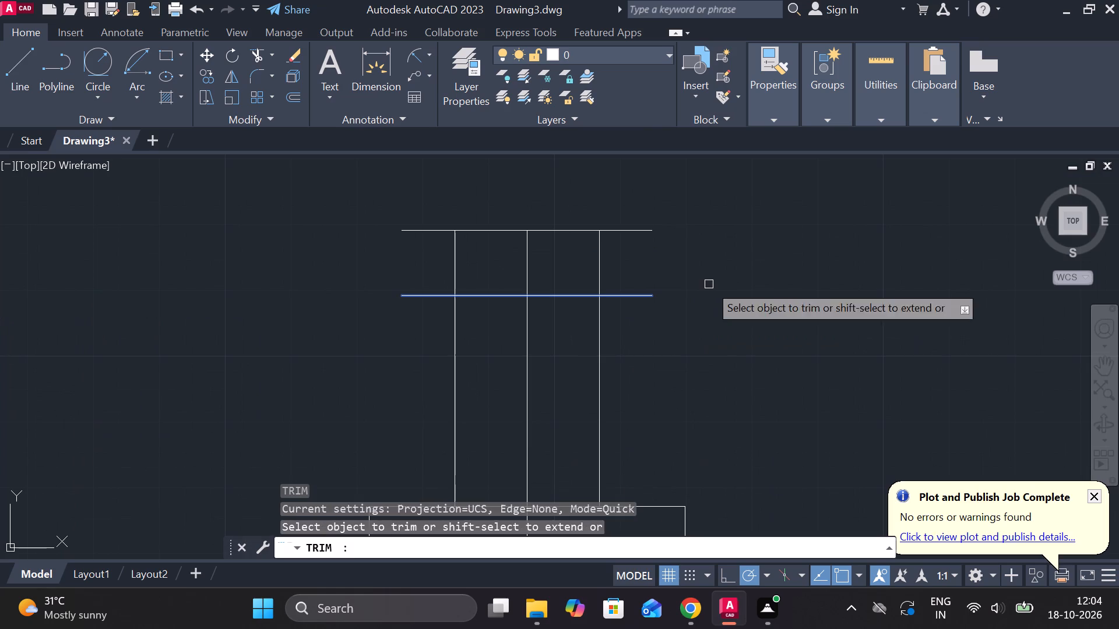
pyautogui.click(621, 299)
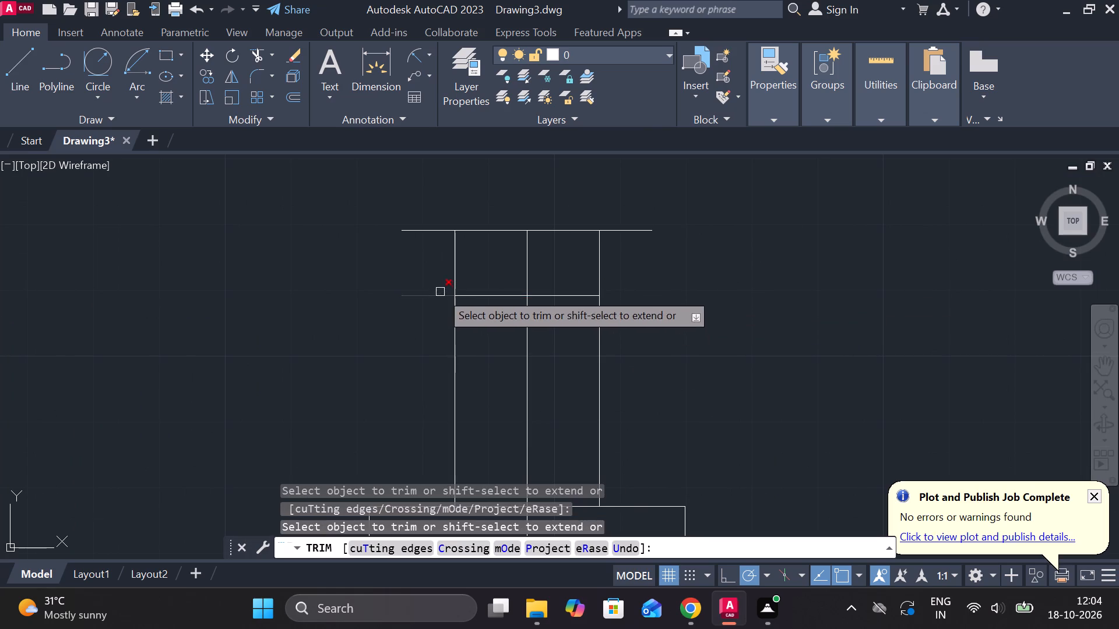
pyautogui.click(440, 292)
pyautogui.press('Escape')
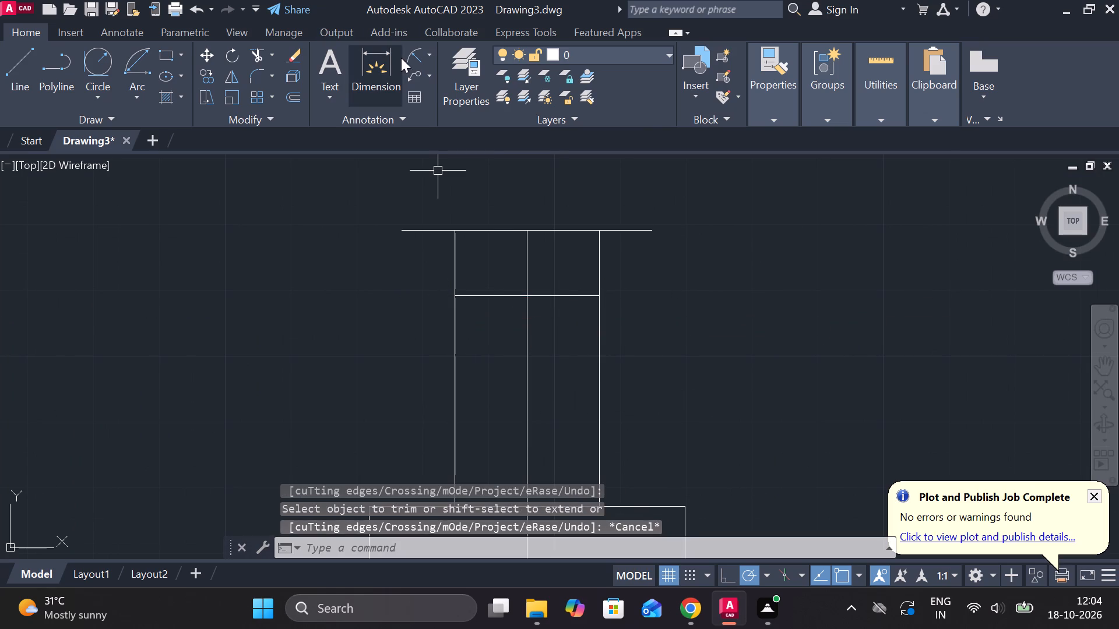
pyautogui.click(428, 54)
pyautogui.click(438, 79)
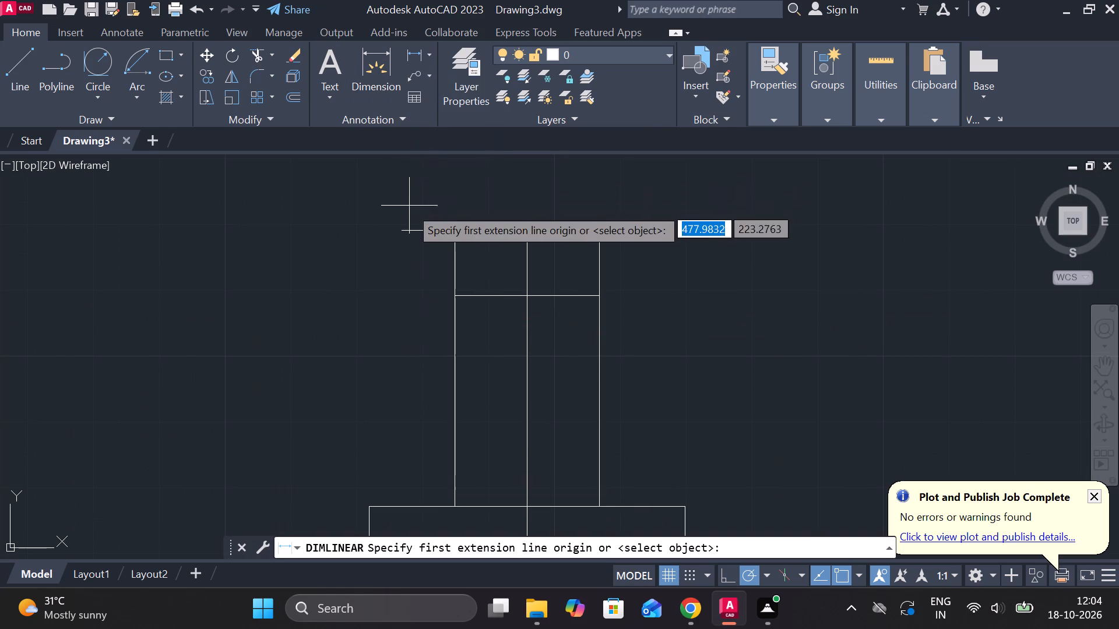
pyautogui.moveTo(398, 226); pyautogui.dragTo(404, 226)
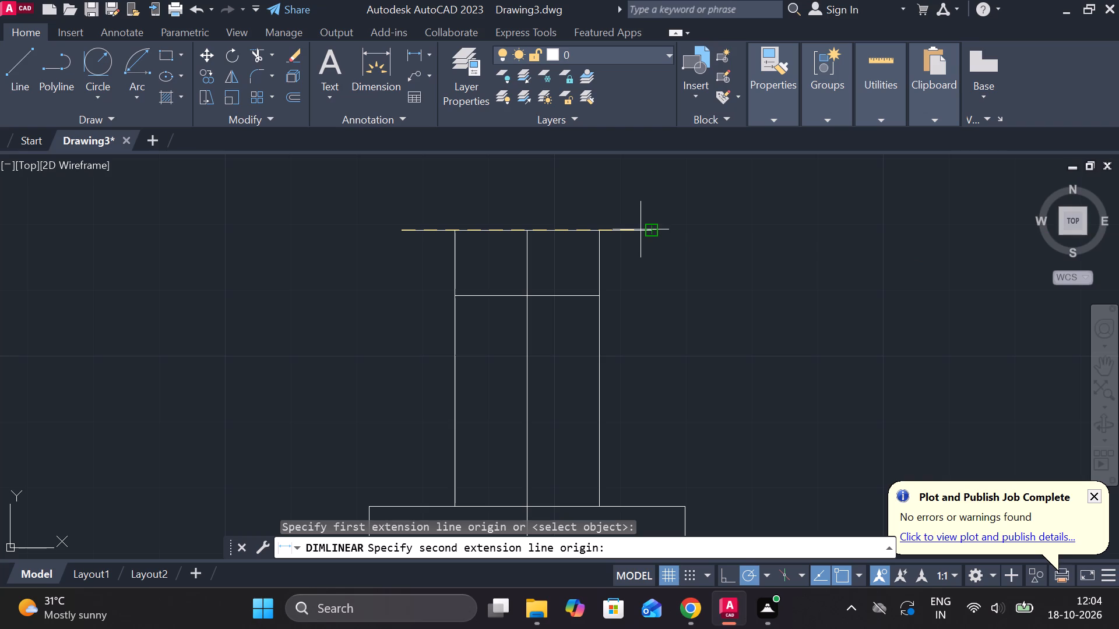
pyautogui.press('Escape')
# Examine the stem, block and tapered profile, comparing them with the finished body beside them.
pyautogui.scroll(-1, 603, 395)
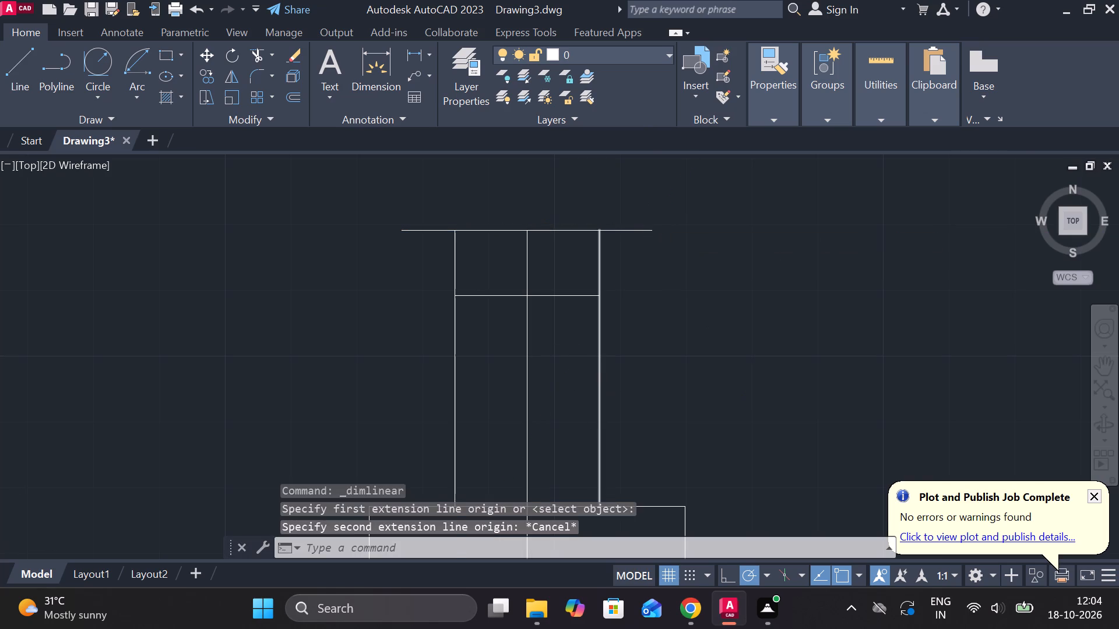
pyautogui.moveTo(666, 400); pyautogui.dragTo(682, 236, button='middle')
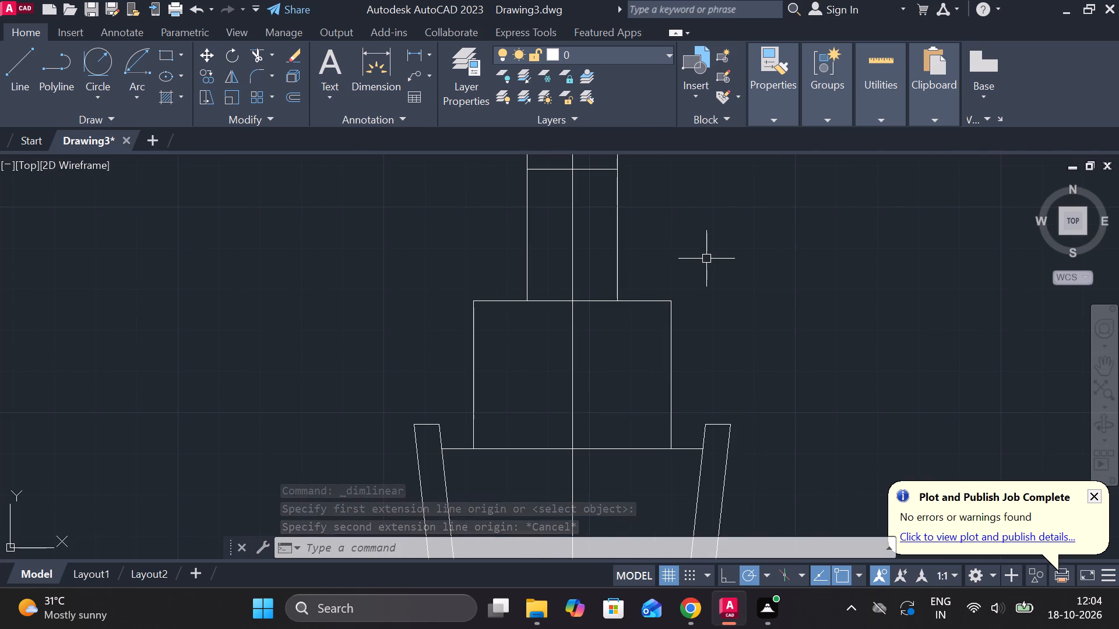
pyautogui.moveTo(701, 241); pyautogui.dragTo(699, 334, button='middle')
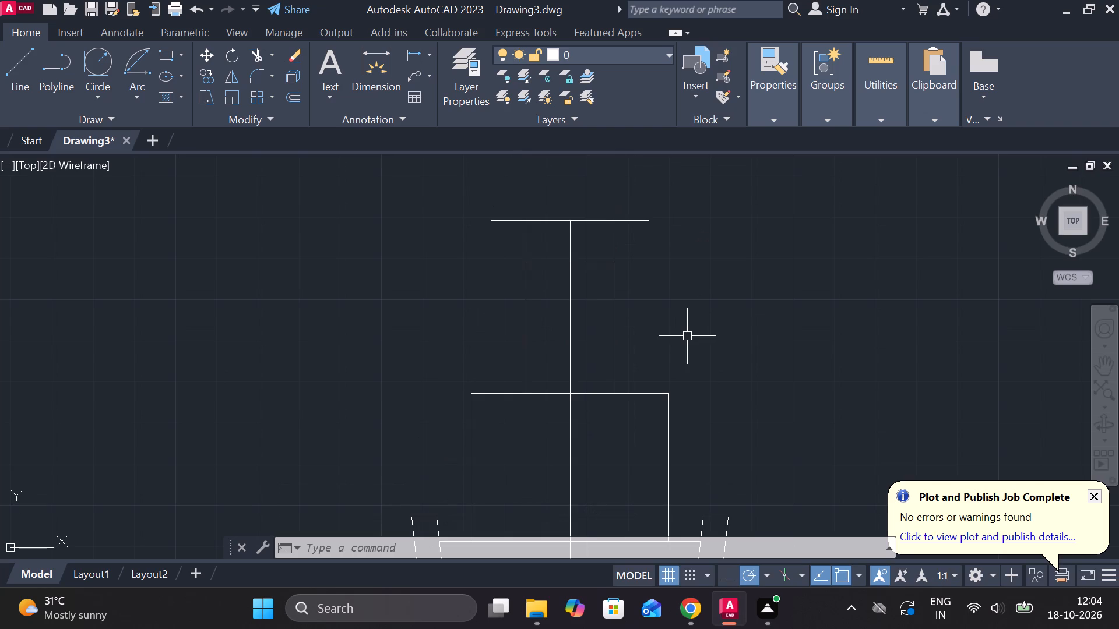
pyautogui.scroll(-2, 685, 358)
pyautogui.moveTo(706, 379); pyautogui.dragTo(682, 296, button='middle')
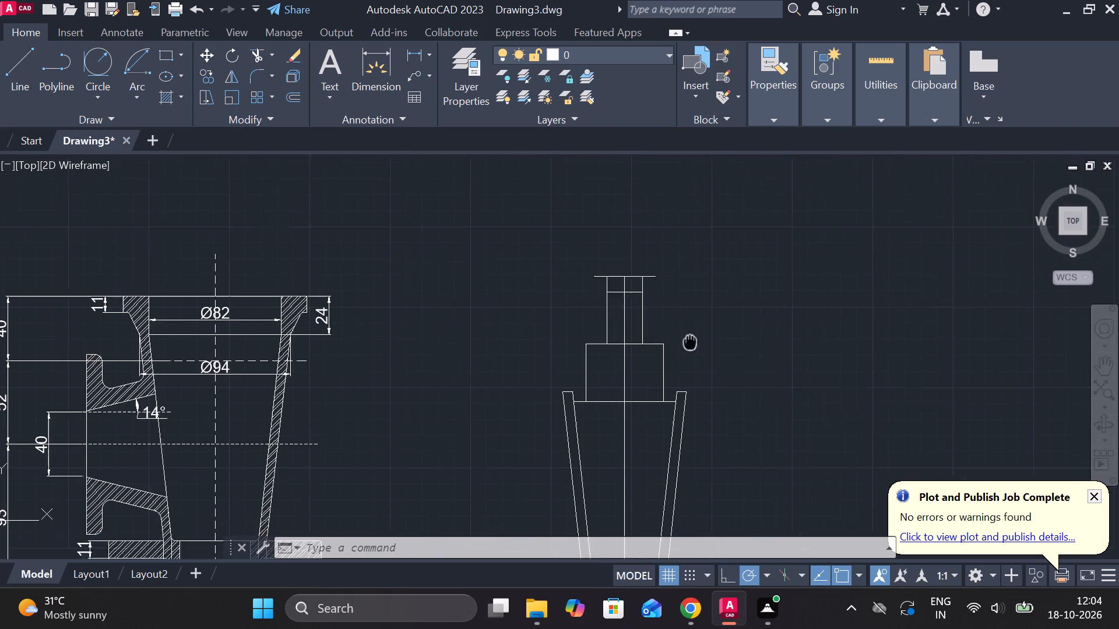
pyautogui.moveTo(682, 296); pyautogui.dragTo(681, 285, button='middle')
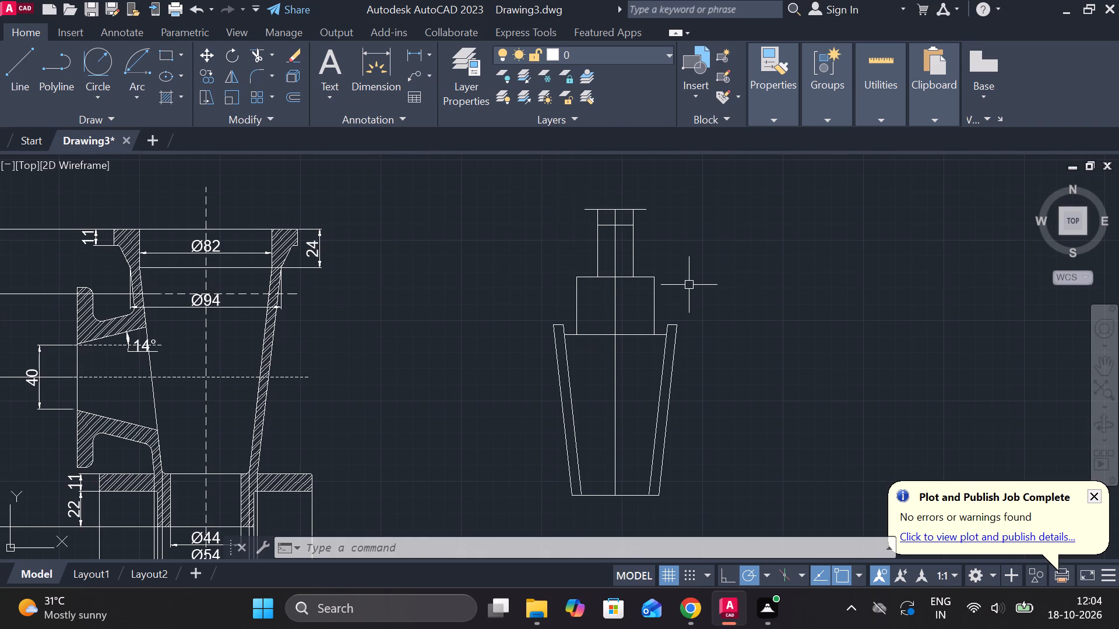
pyautogui.scroll(2, 656, 236)
pyautogui.moveTo(656, 236); pyautogui.dragTo(665, 236, button='middle')
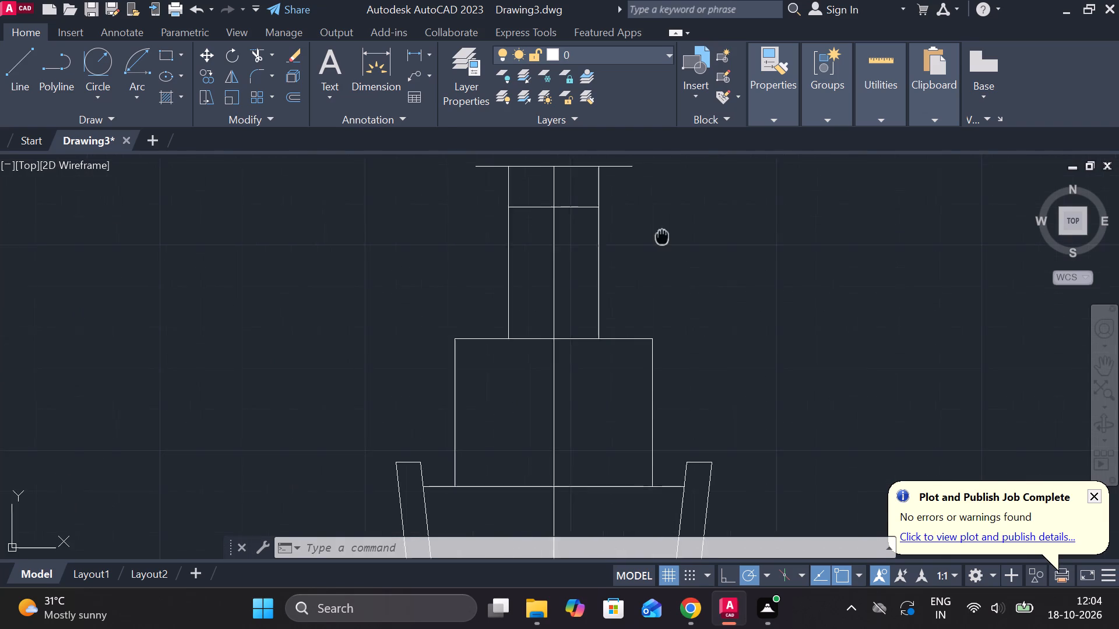
pyautogui.moveTo(665, 236); pyautogui.dragTo(671, 311, button='middle')
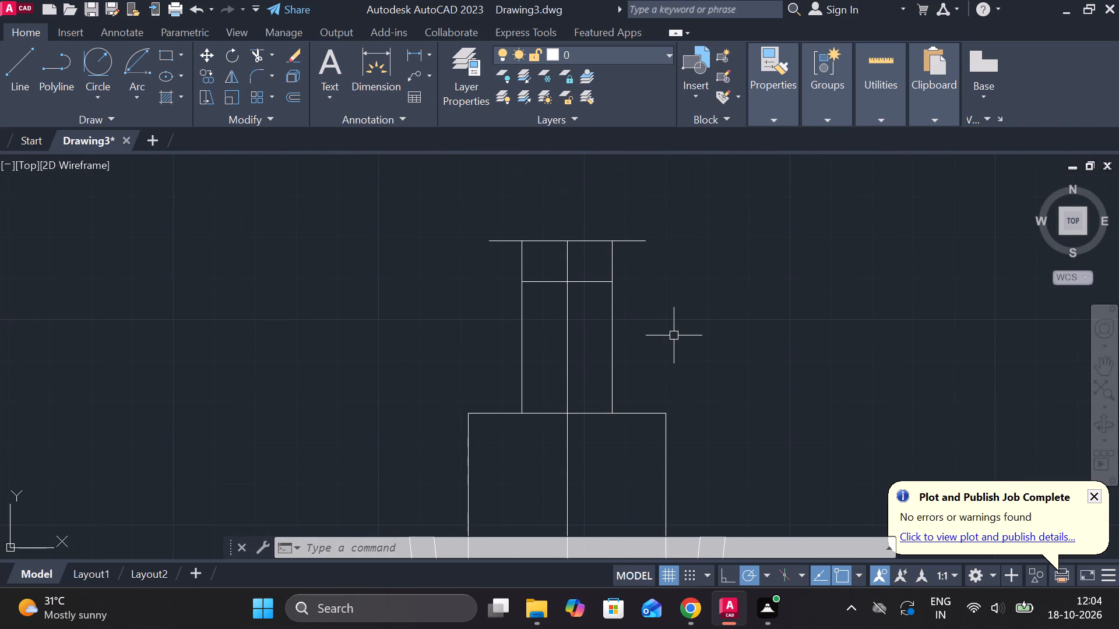
pyautogui.moveTo(475, 465); pyautogui.dragTo(467, 381, button='middle')
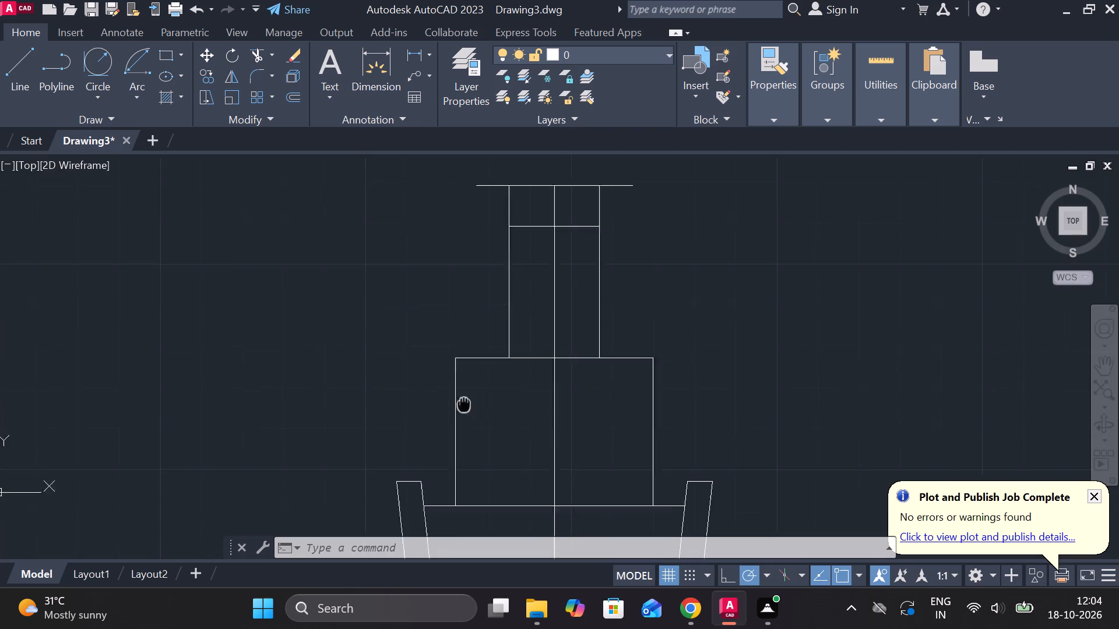
pyautogui.moveTo(467, 381); pyautogui.dragTo(474, 348, button='middle')
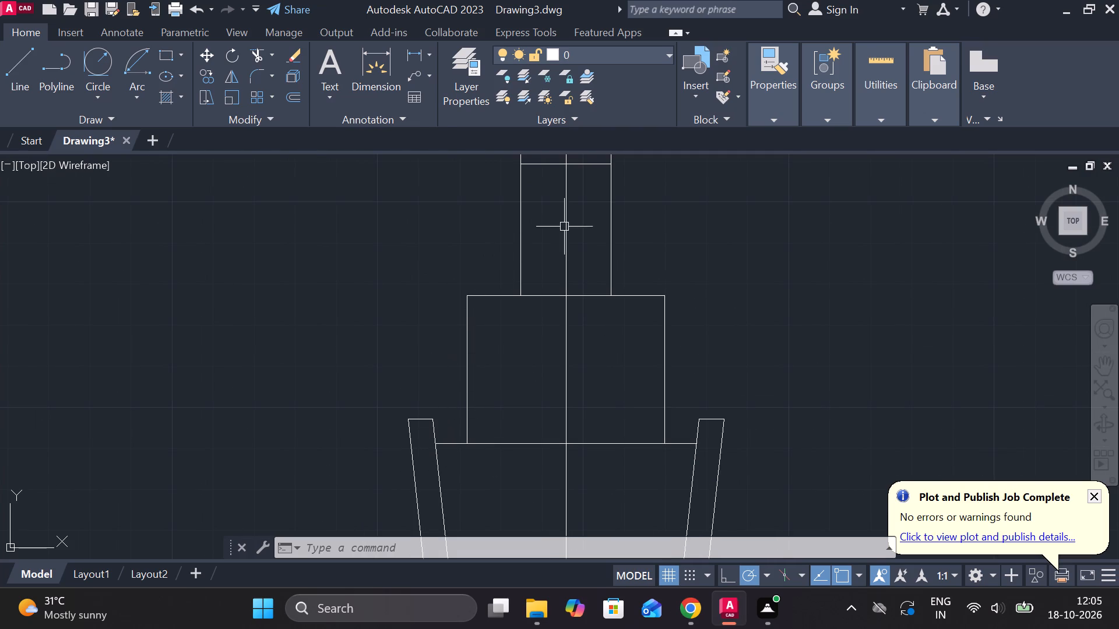
pyautogui.moveTo(565, 227); pyautogui.dragTo(550, 382, button='middle')
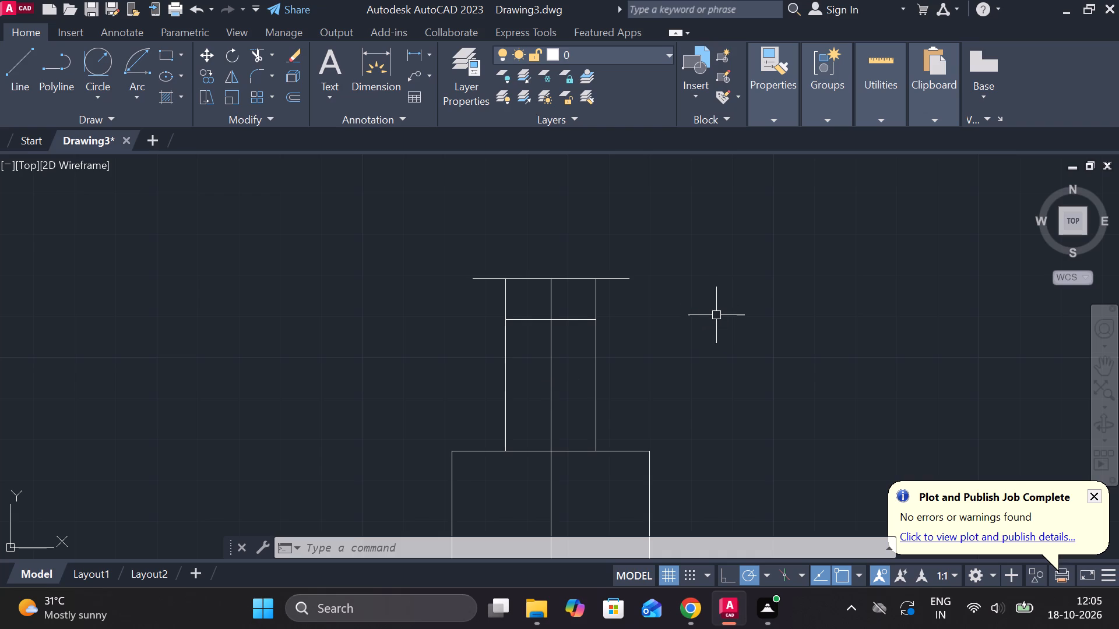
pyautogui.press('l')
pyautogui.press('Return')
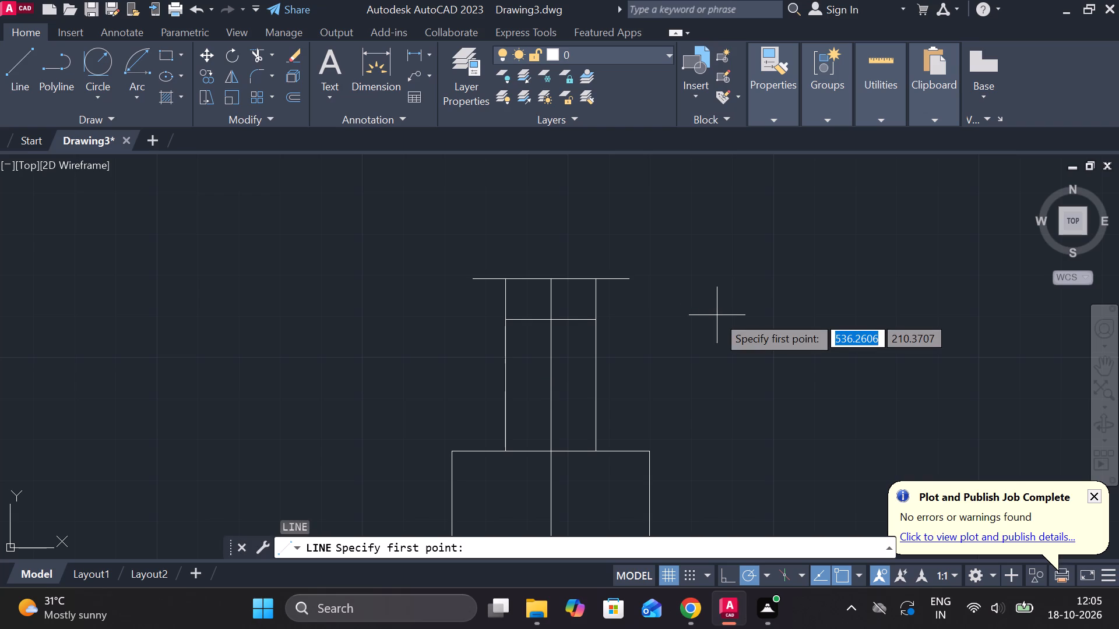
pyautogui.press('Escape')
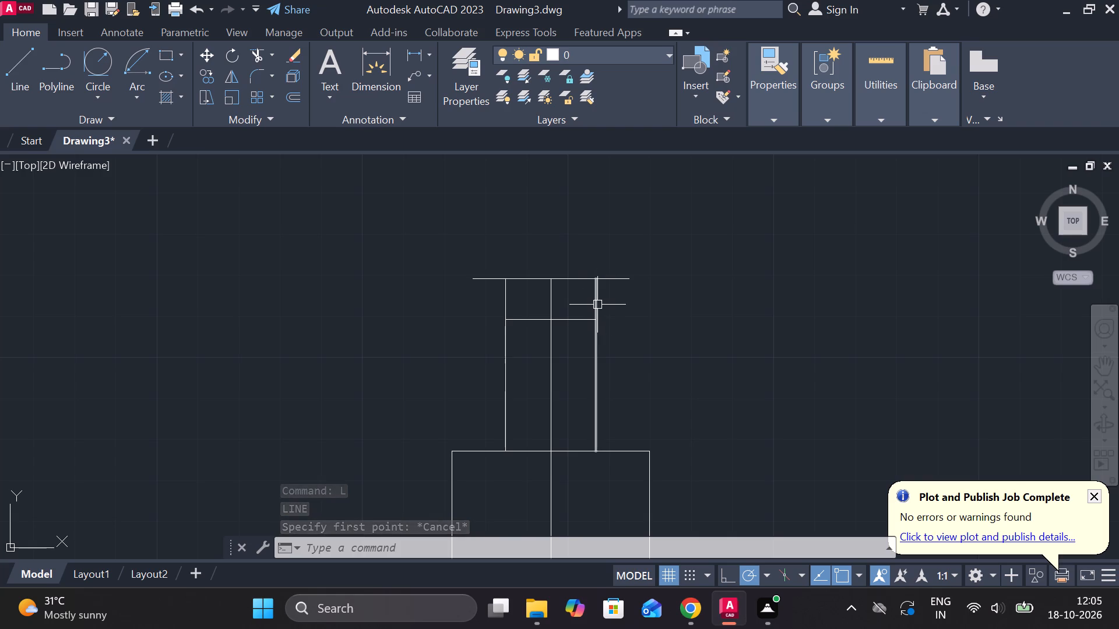
# Offset both vertical edge lines of the stem outward by 8.
pyautogui.click(597, 305)
pyautogui.press('o')
pyautogui.press('Return')
pyautogui.press('Return')
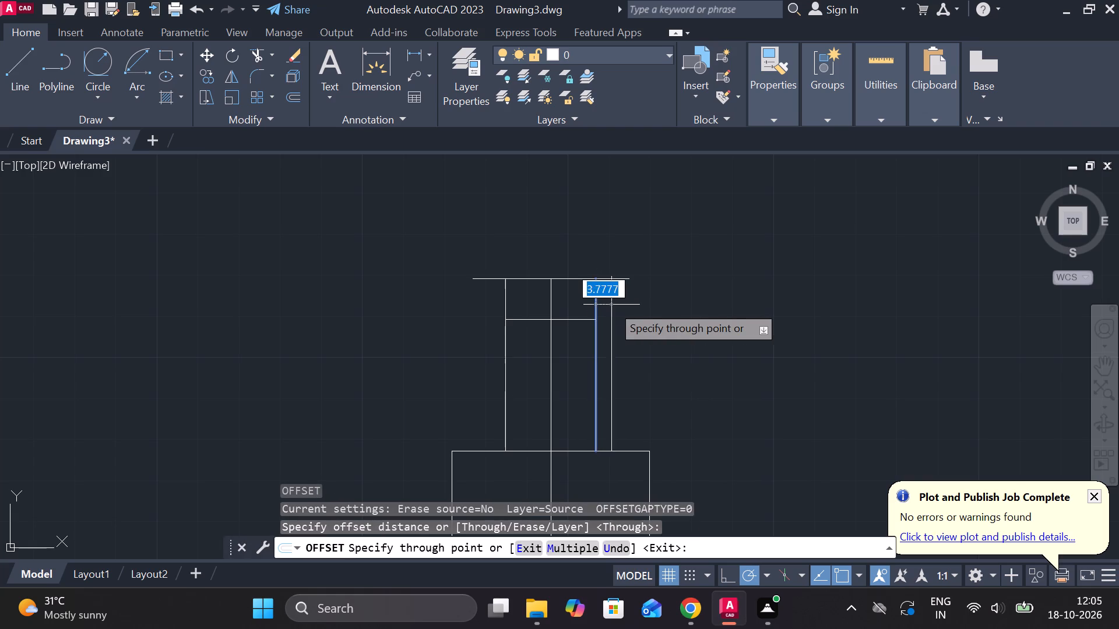
pyautogui.press('8')
pyautogui.press('Return')
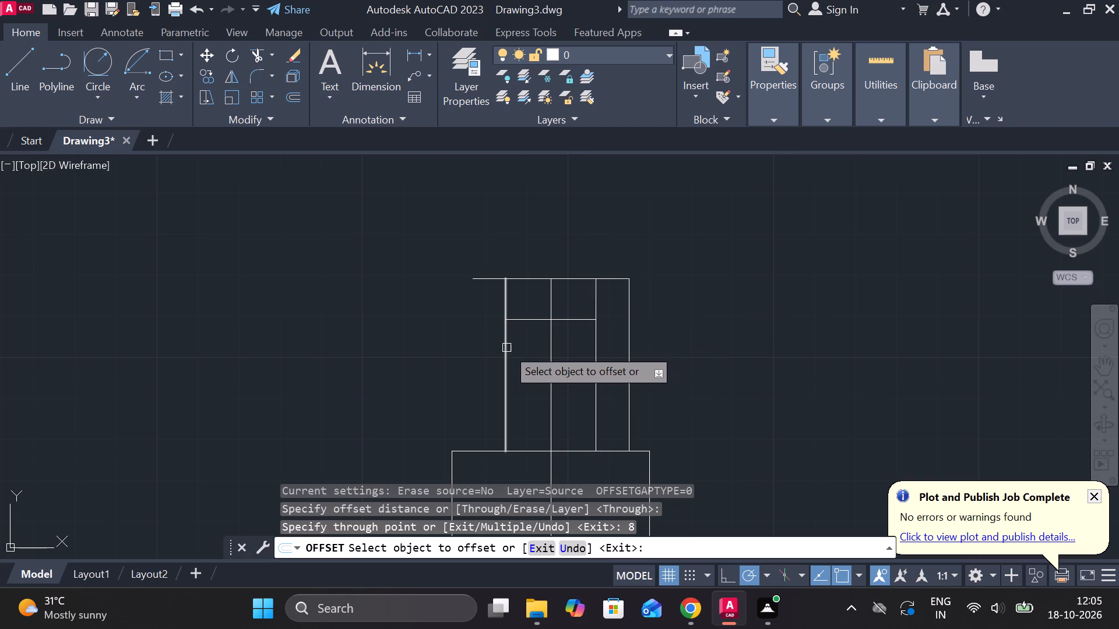
pyautogui.click(506, 348)
pyautogui.press('8')
pyautogui.press('Return')
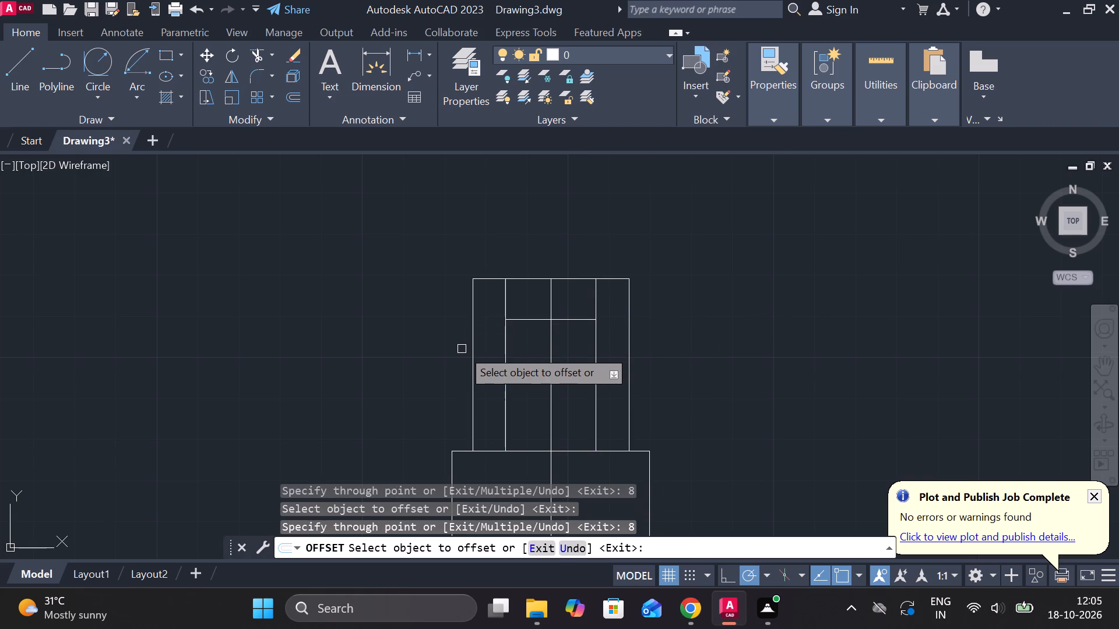
pyautogui.moveTo(668, 353); pyautogui.dragTo(668, 279, button='middle')
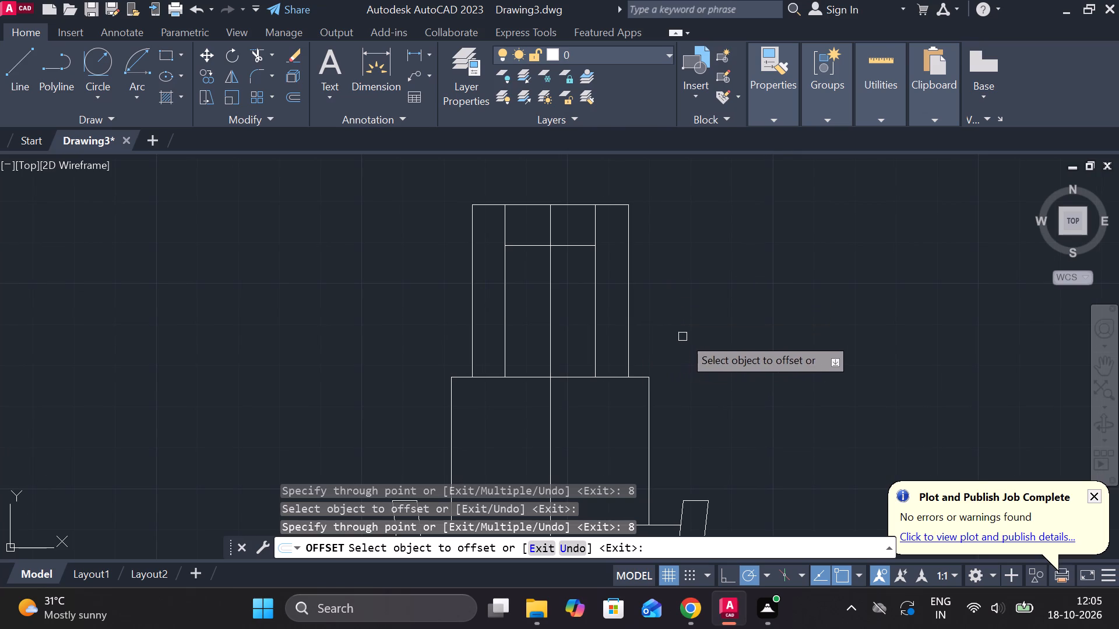
pyautogui.press('Escape')
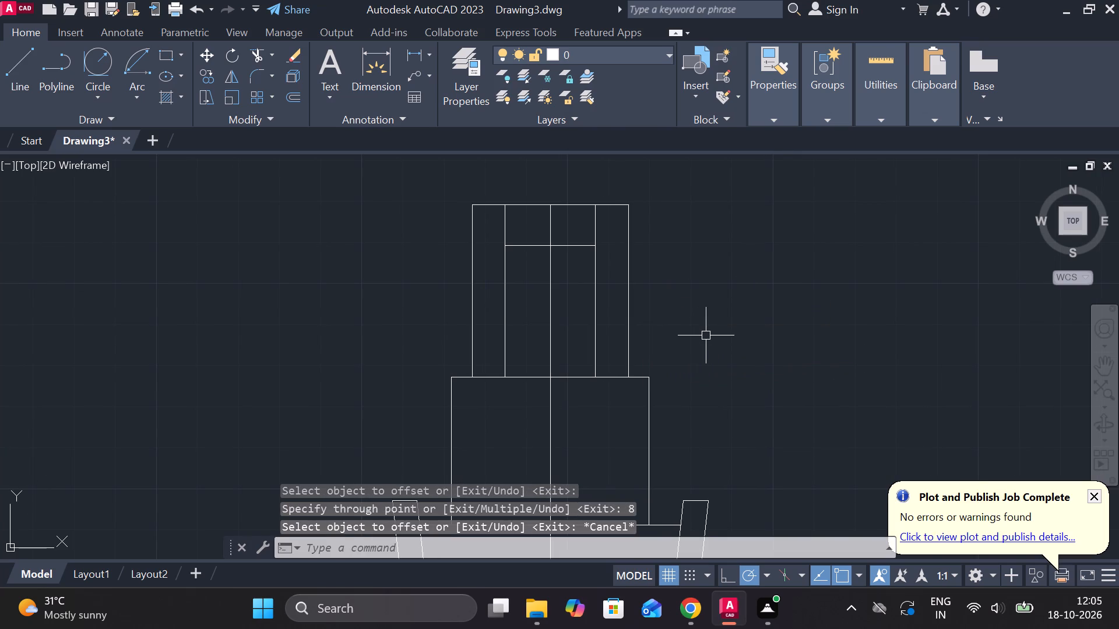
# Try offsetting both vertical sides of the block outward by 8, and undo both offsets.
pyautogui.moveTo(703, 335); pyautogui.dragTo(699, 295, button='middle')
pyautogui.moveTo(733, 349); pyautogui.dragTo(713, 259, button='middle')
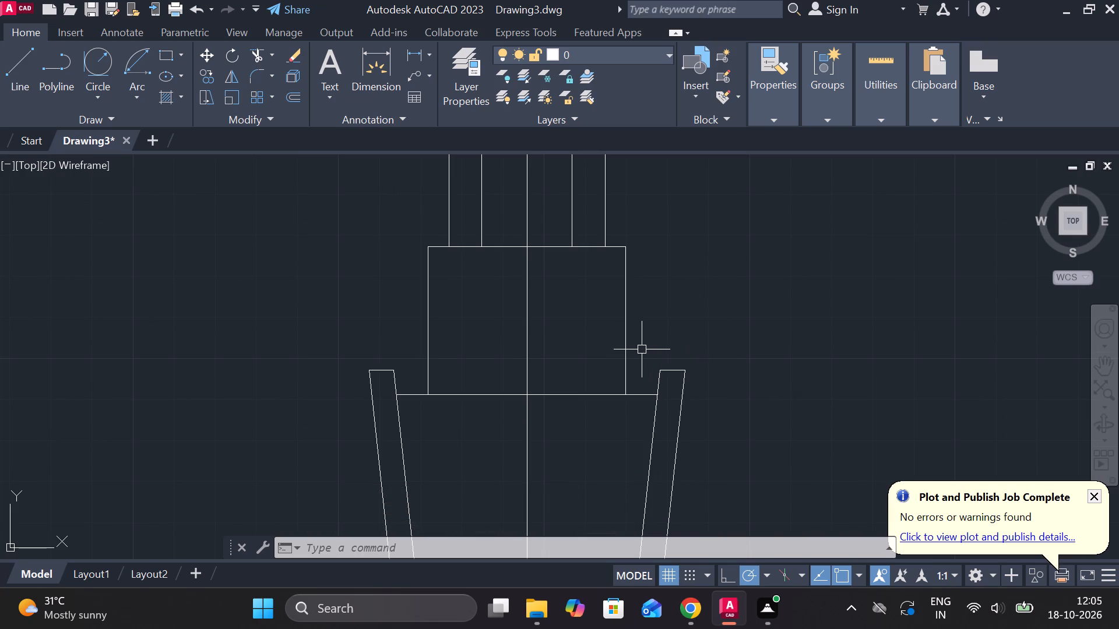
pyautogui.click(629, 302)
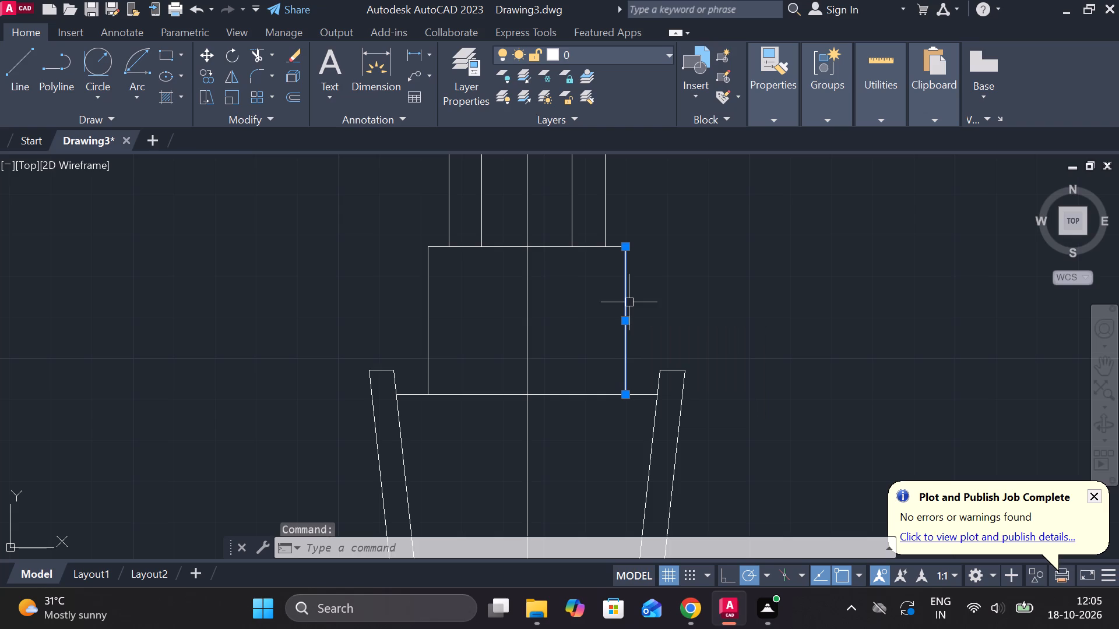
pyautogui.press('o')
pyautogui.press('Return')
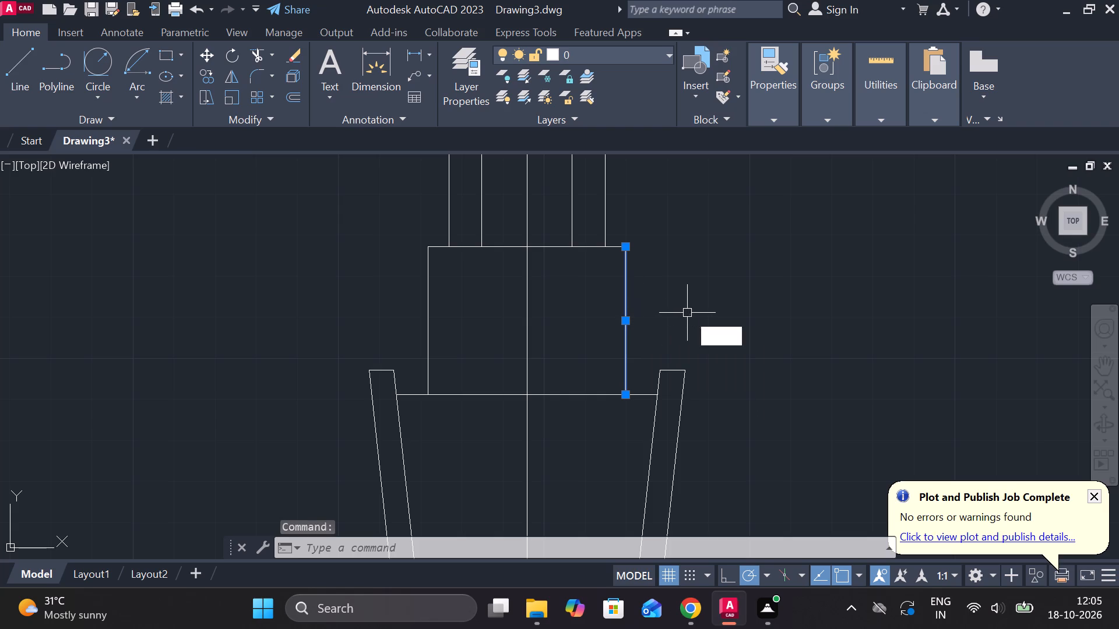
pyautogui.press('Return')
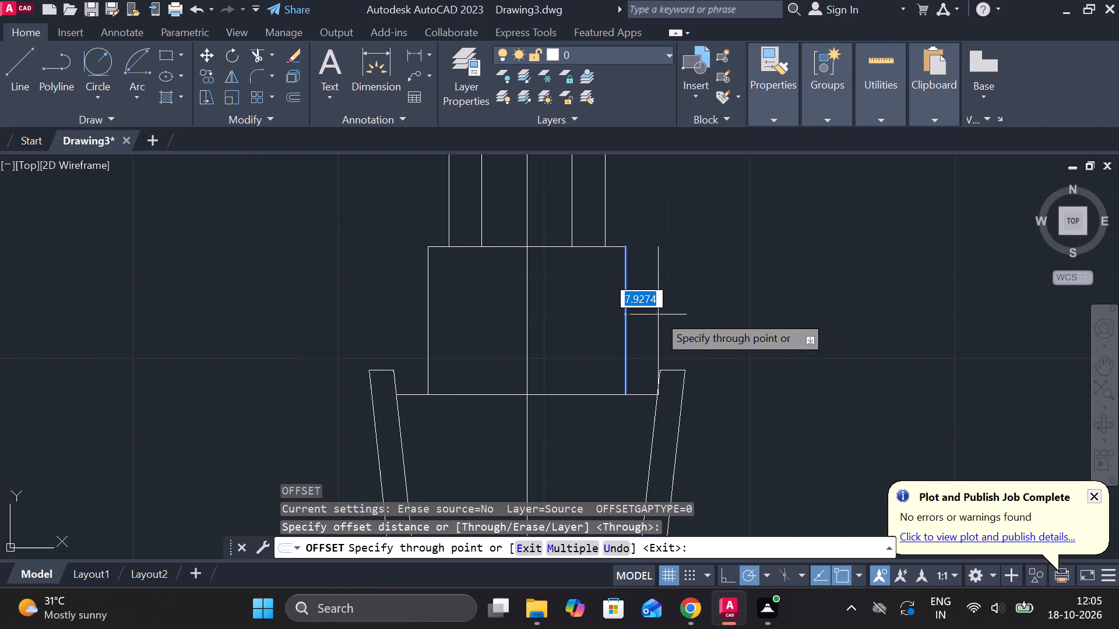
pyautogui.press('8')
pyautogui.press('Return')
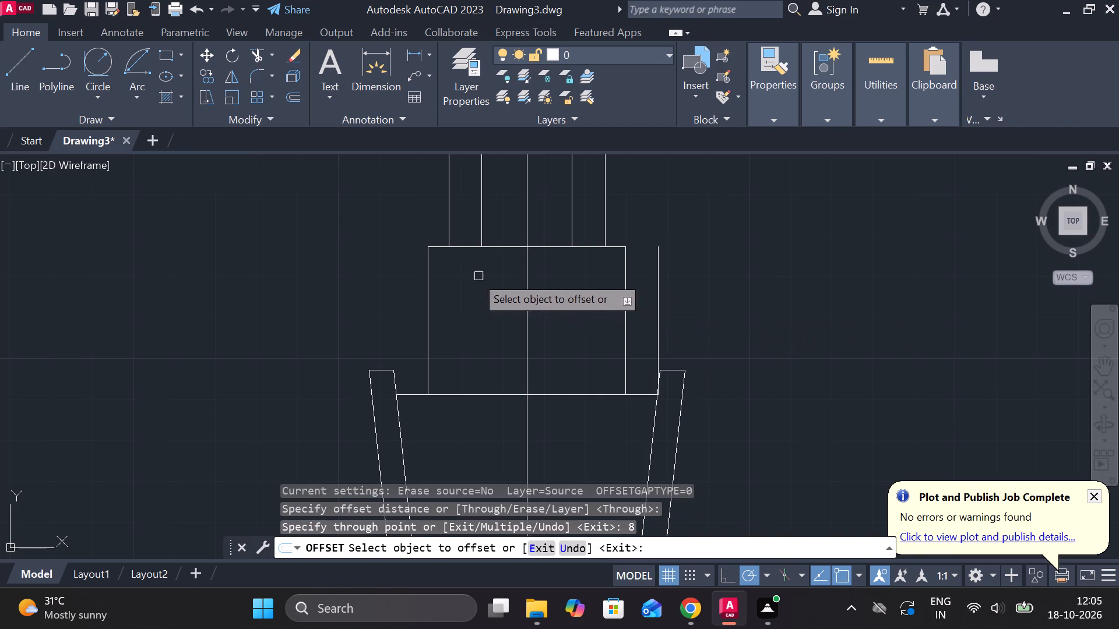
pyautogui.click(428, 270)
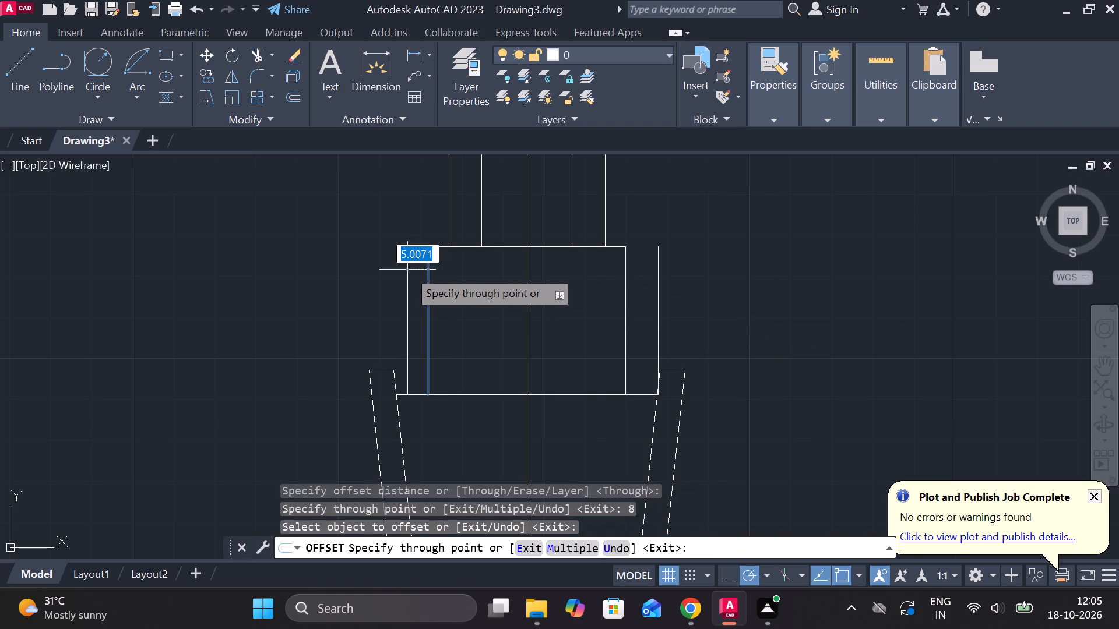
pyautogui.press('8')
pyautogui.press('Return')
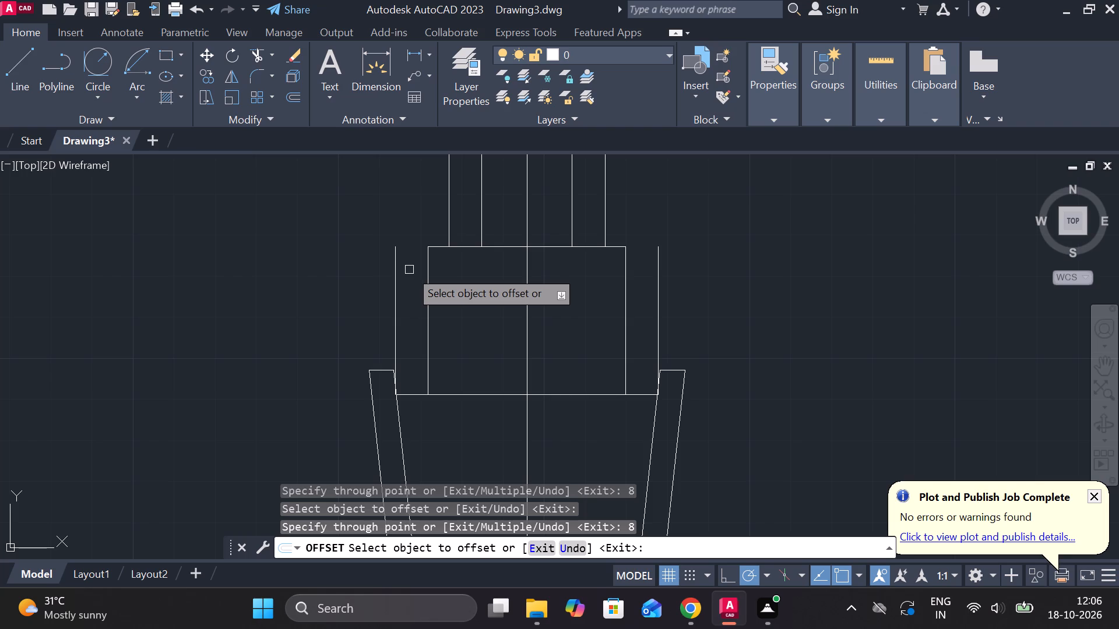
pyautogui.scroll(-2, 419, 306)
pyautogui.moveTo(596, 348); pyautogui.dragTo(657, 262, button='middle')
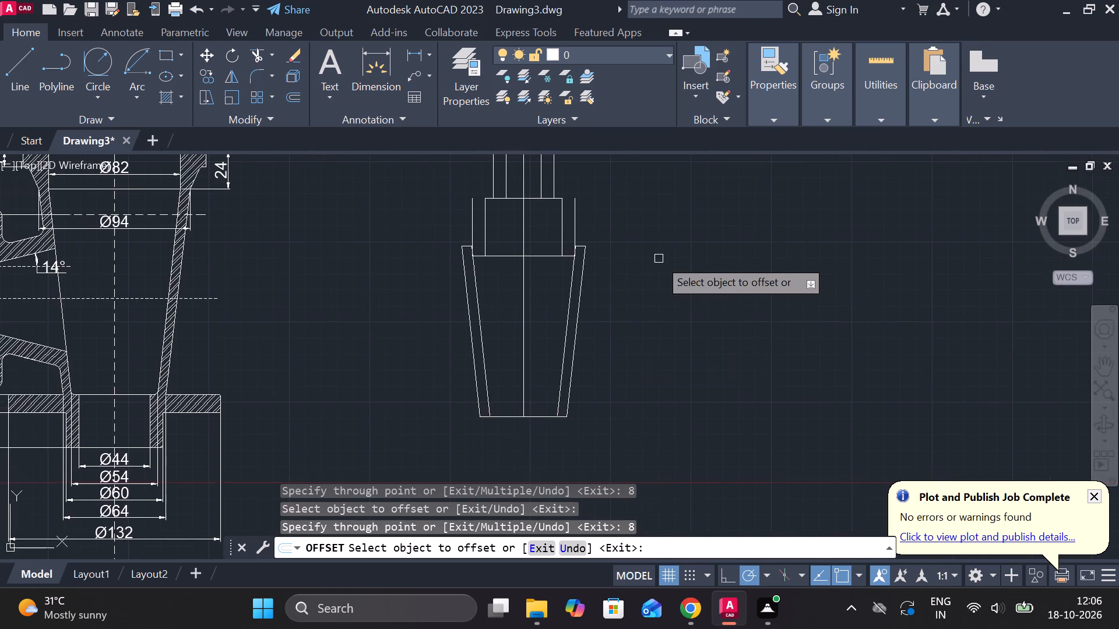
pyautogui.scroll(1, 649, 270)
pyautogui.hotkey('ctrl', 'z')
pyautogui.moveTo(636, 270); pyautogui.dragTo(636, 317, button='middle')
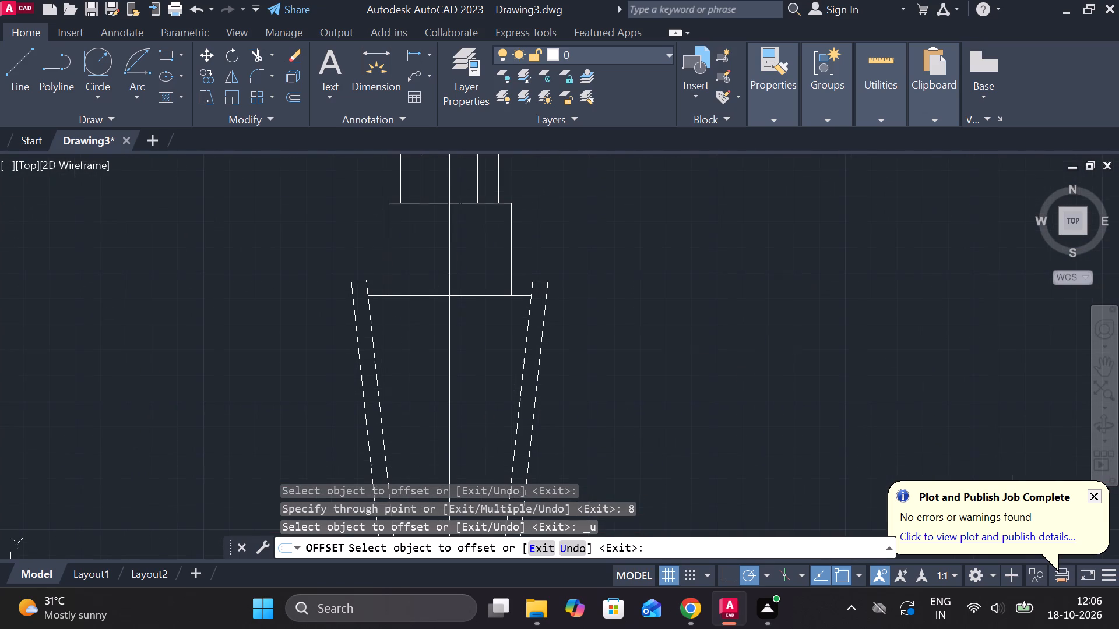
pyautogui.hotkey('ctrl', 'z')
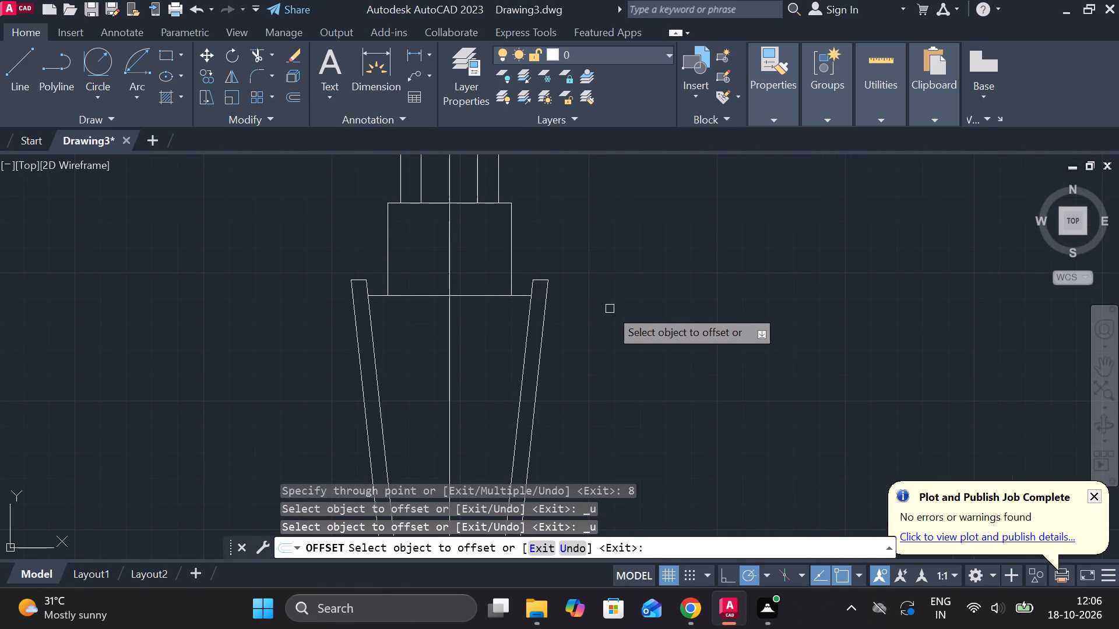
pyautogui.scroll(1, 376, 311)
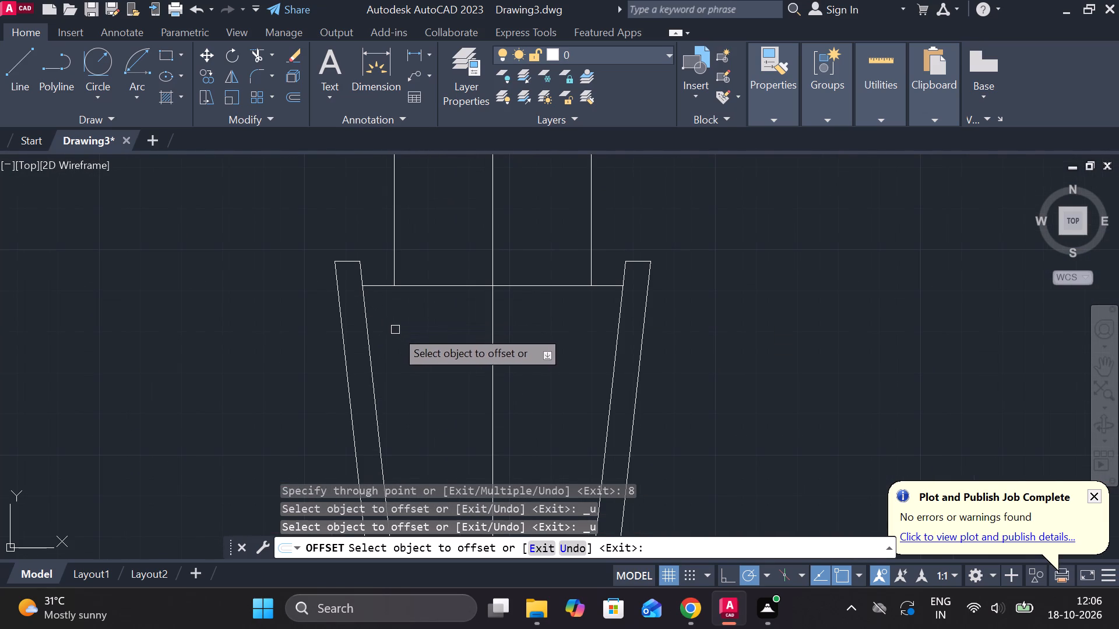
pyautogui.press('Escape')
# Trim the upper ends of both inner tapered wall lines above the horizontal line at the block's base.
pyautogui.write('TR')
pyautogui.press('space')
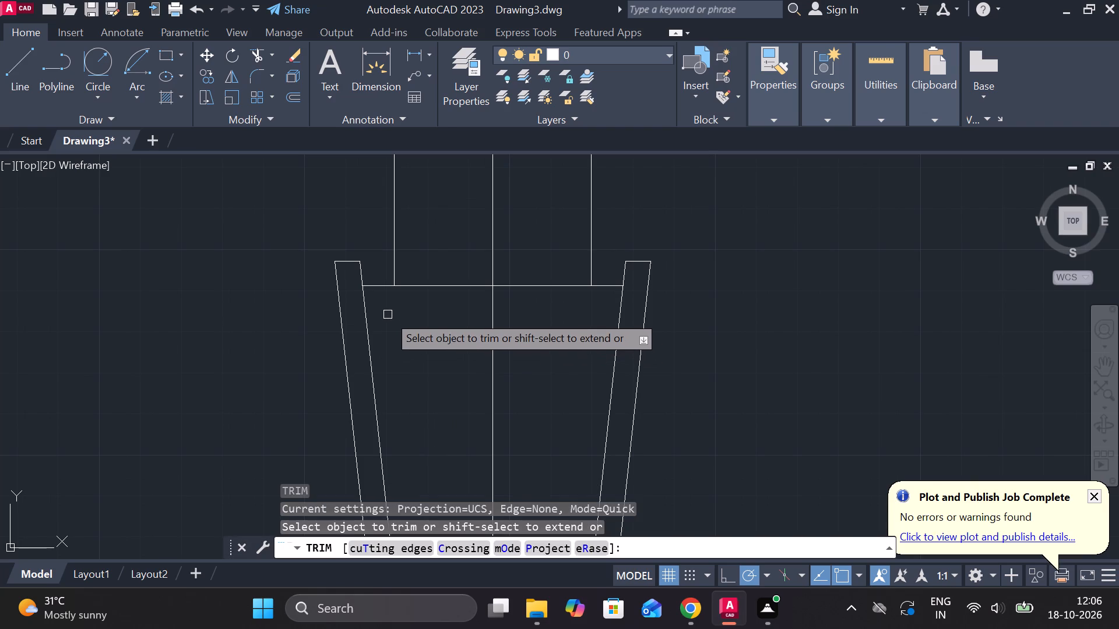
pyautogui.click(361, 280)
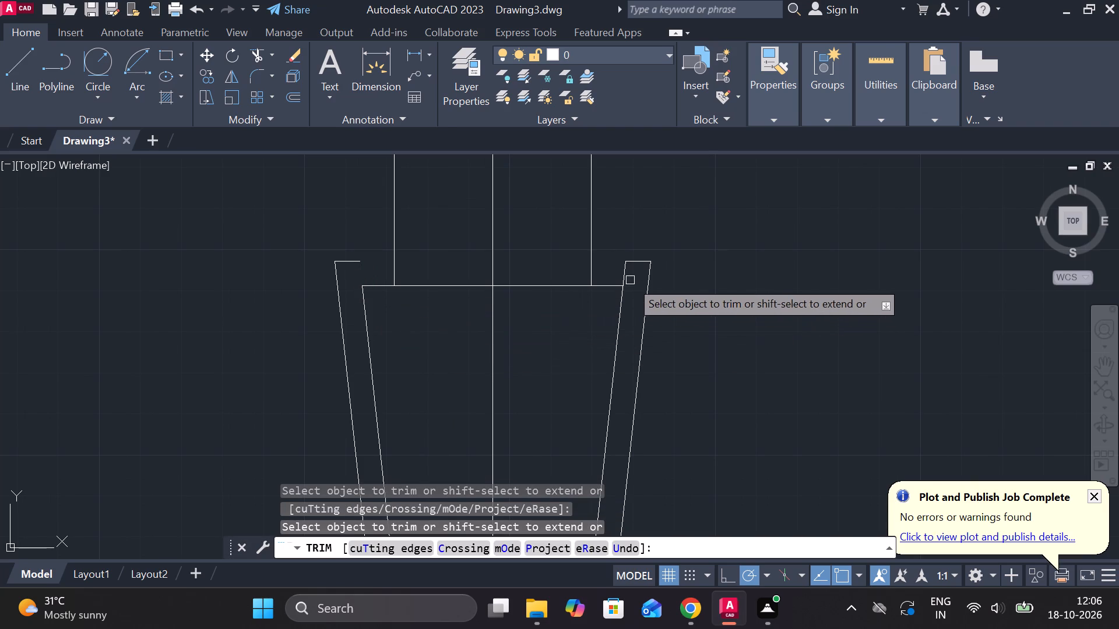
pyautogui.click(626, 280)
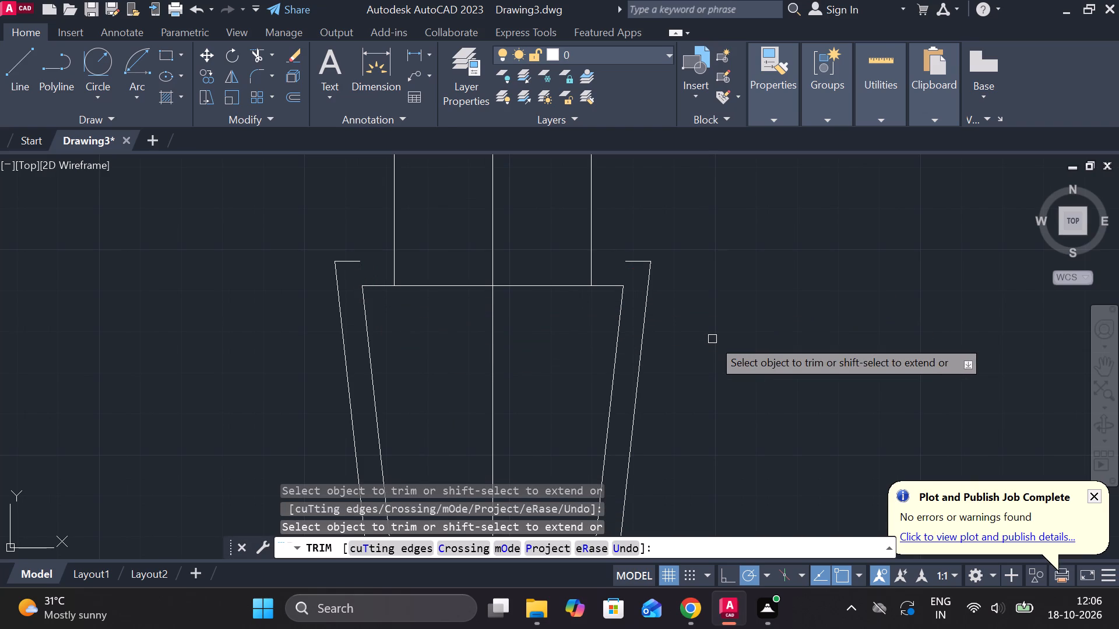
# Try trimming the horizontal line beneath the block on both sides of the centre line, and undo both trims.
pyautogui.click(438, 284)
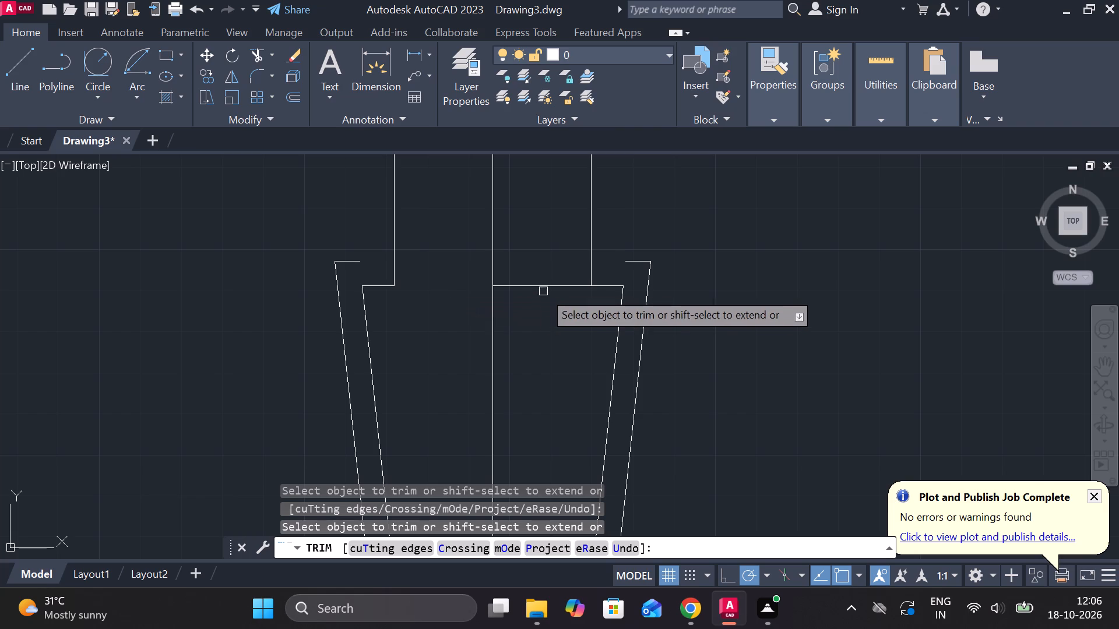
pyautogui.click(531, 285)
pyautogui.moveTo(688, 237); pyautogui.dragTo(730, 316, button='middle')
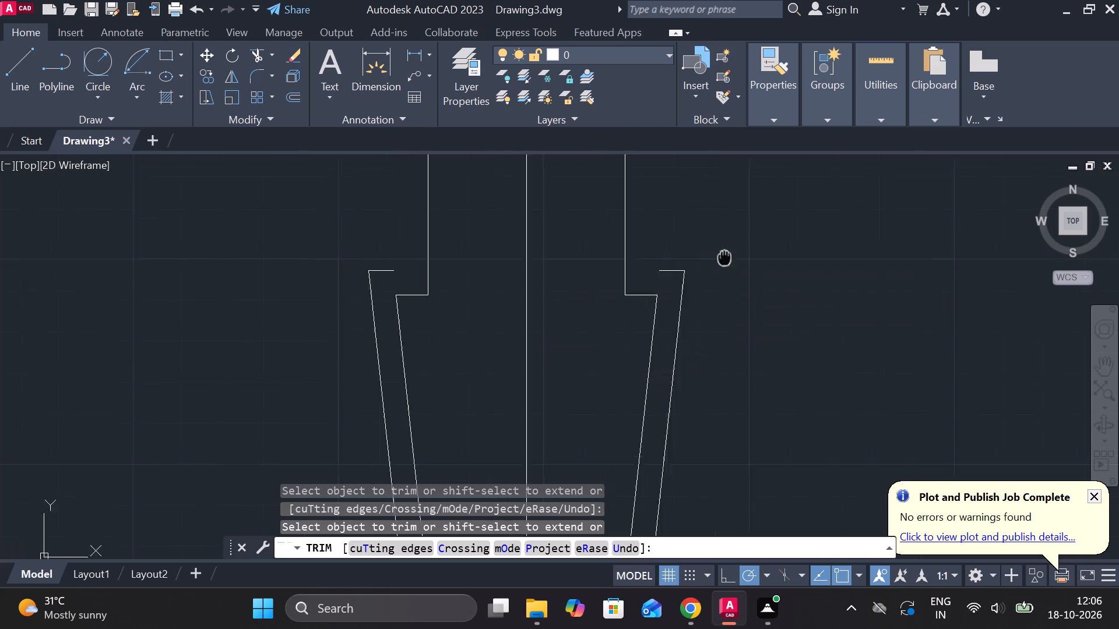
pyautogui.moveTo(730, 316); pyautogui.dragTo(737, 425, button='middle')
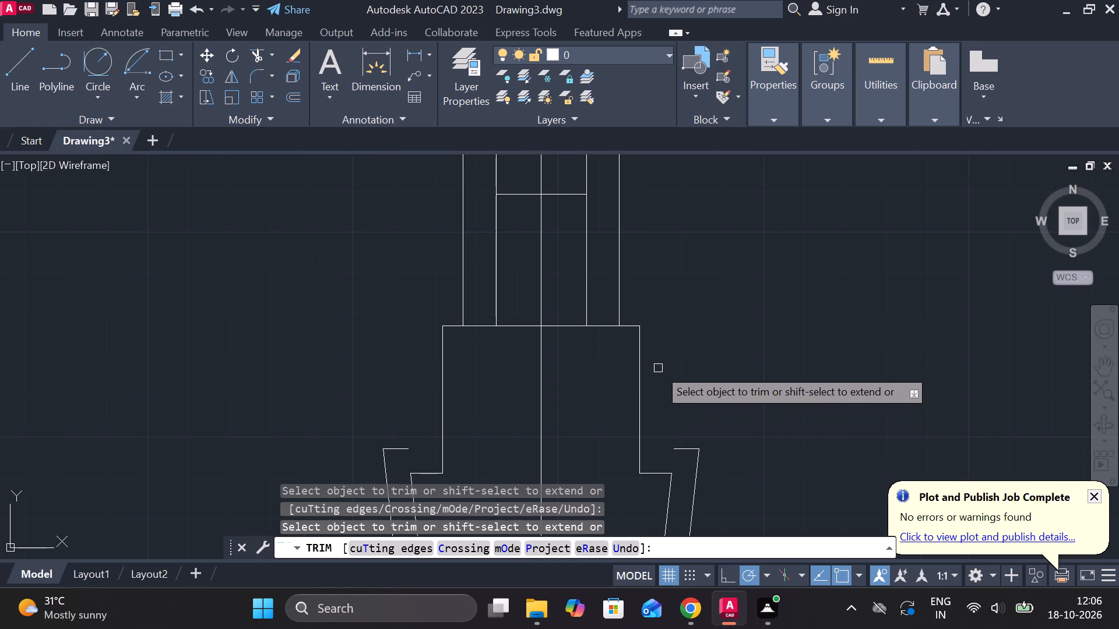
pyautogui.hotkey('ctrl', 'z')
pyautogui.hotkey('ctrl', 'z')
# Trim the two inner vertical stem lines where they run between the stem's two upper horizontal lines.
pyautogui.moveTo(669, 312); pyautogui.dragTo(695, 482, button='middle')
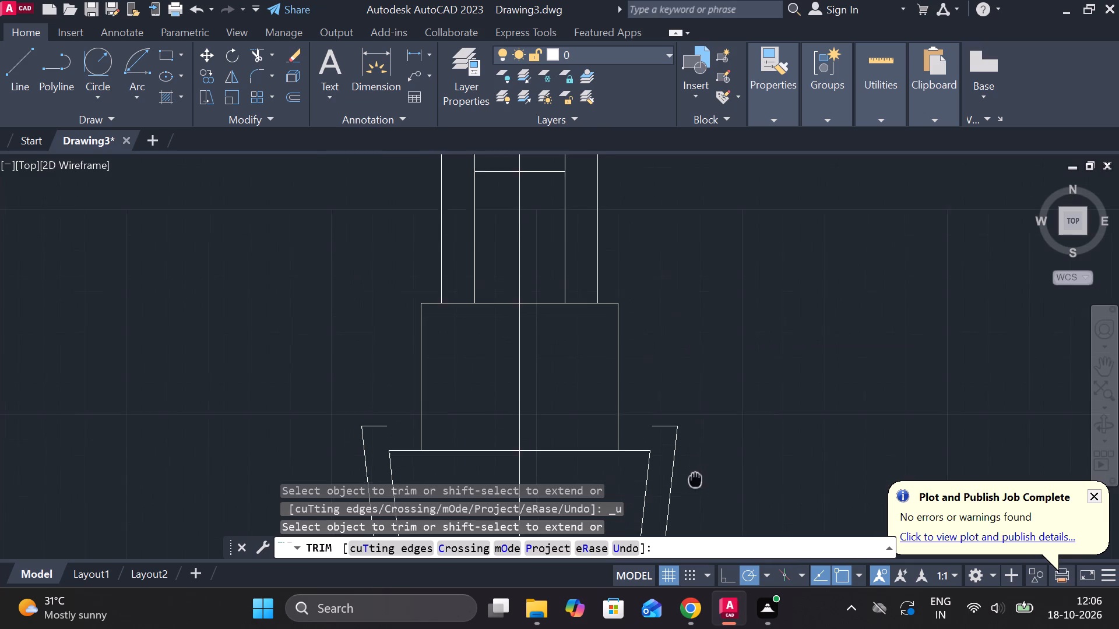
pyautogui.moveTo(676, 345); pyautogui.dragTo(683, 382, button='middle')
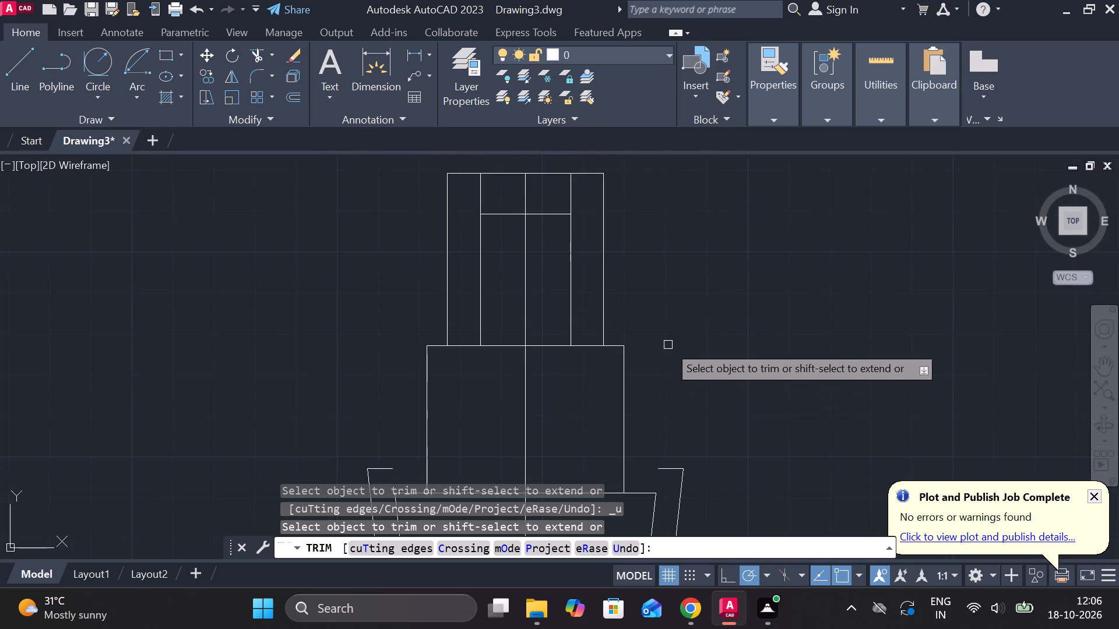
pyautogui.click(481, 196)
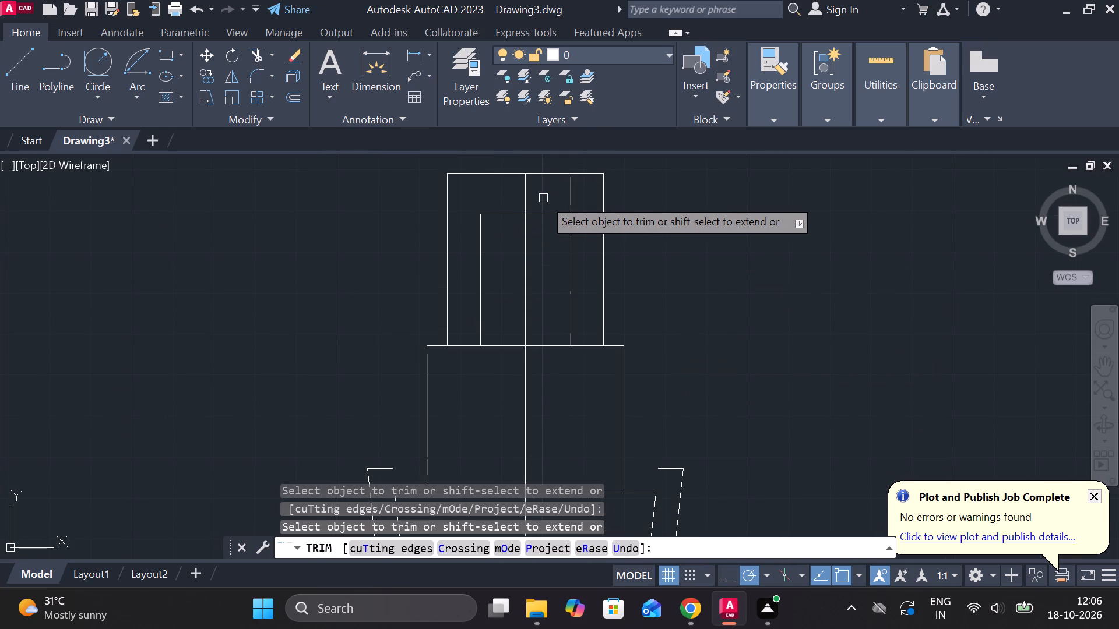
pyautogui.click(574, 203)
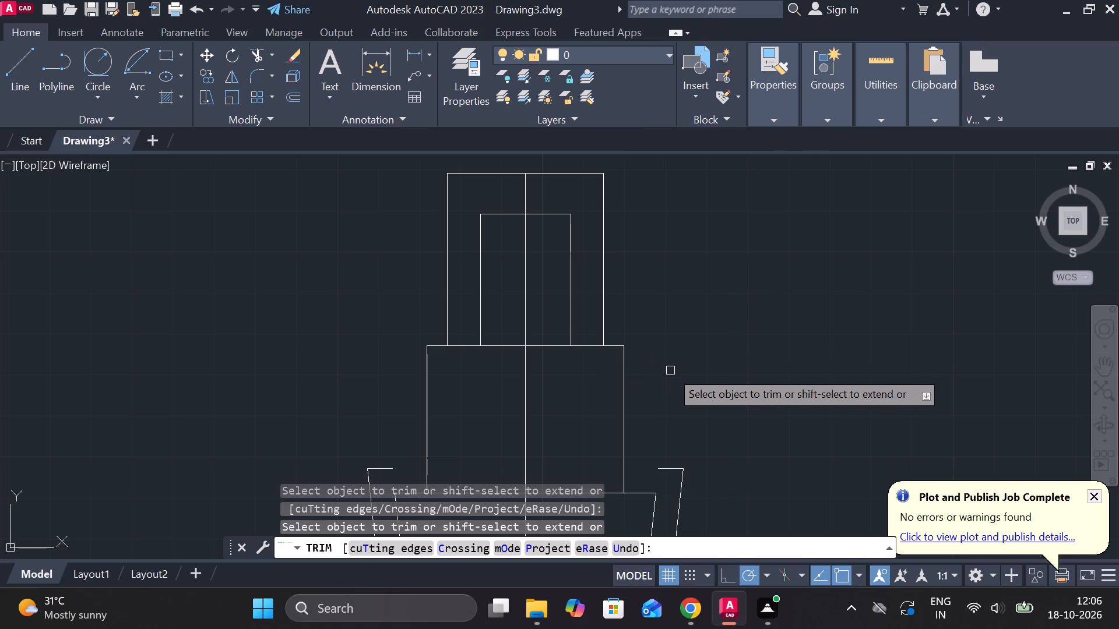
pyautogui.moveTo(668, 370); pyautogui.dragTo(667, 273, button='middle')
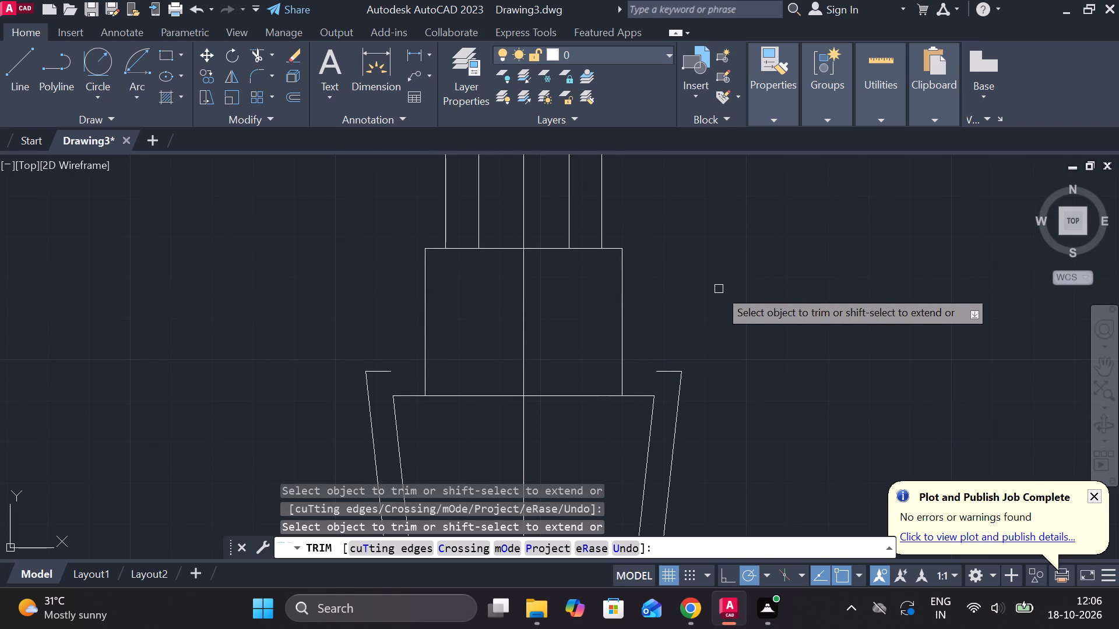
pyautogui.press('Escape')
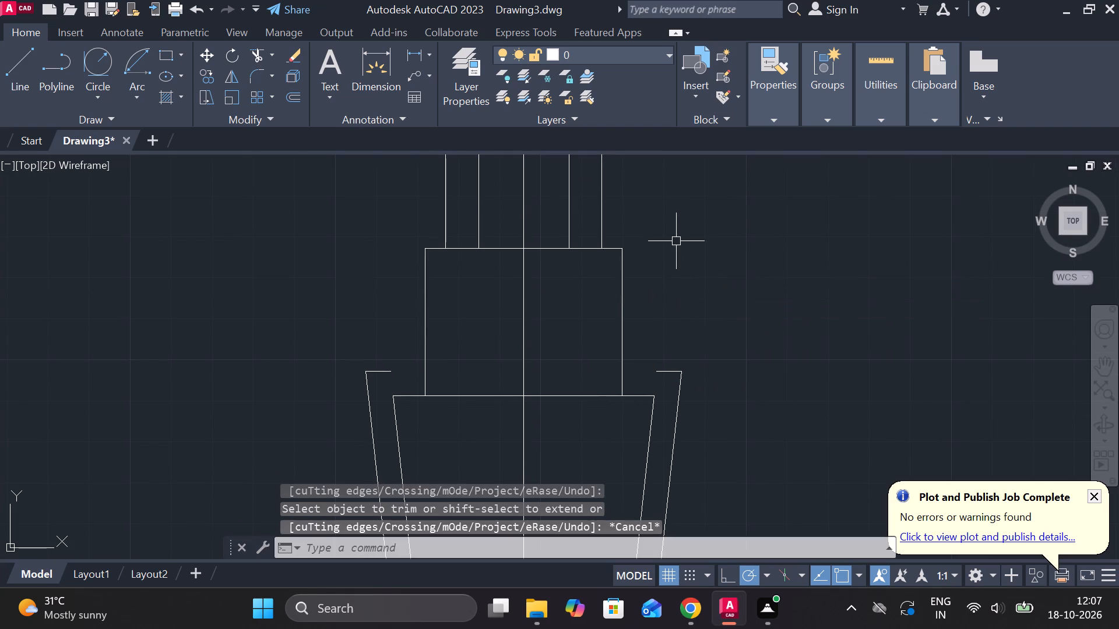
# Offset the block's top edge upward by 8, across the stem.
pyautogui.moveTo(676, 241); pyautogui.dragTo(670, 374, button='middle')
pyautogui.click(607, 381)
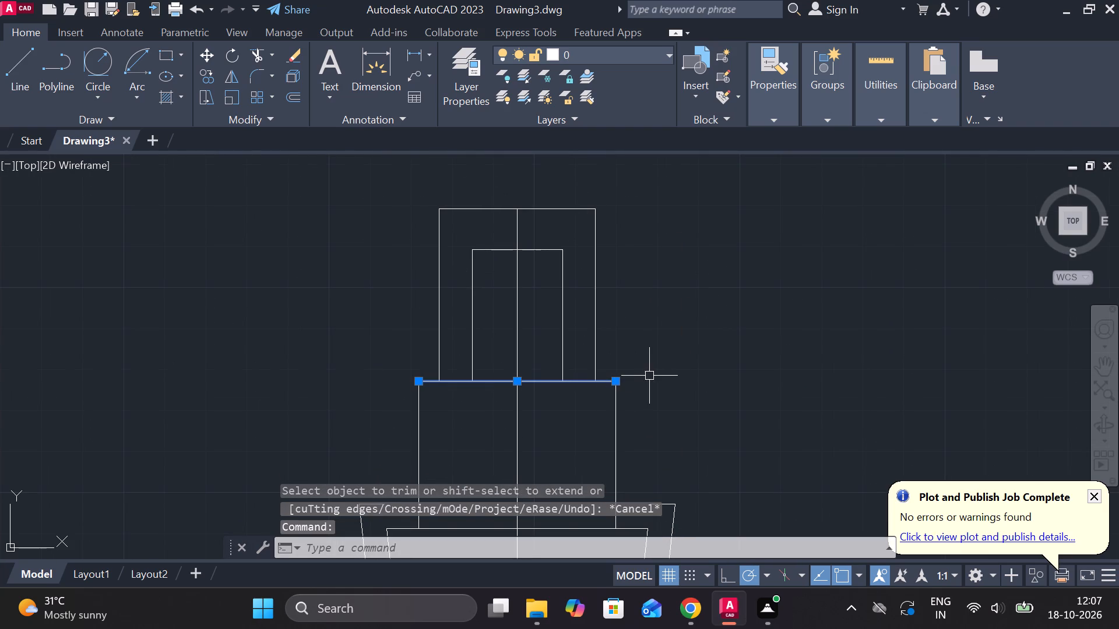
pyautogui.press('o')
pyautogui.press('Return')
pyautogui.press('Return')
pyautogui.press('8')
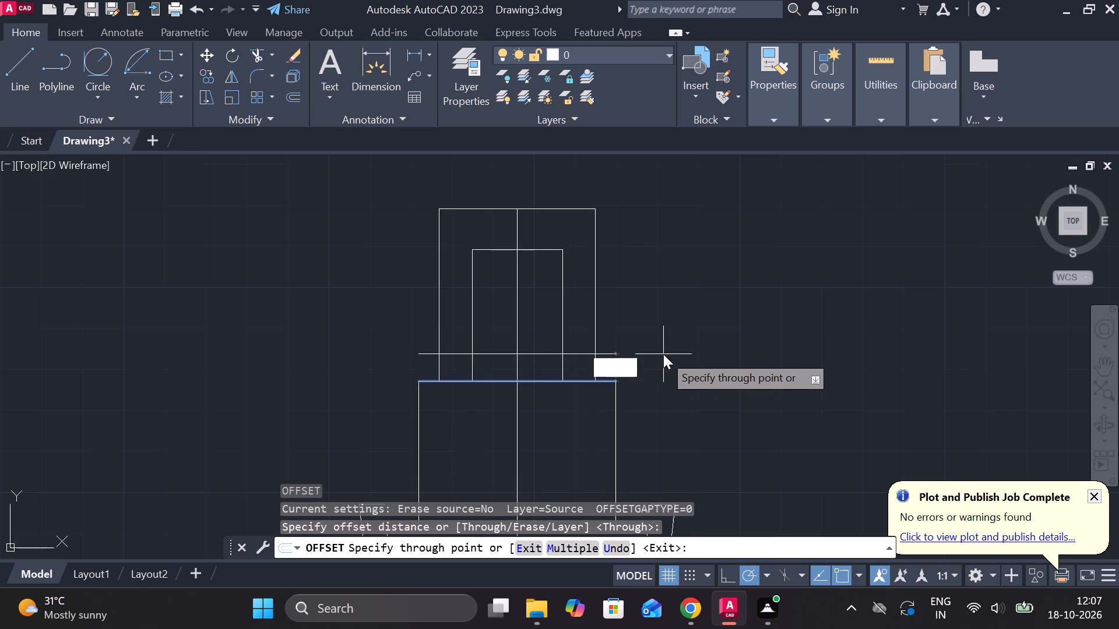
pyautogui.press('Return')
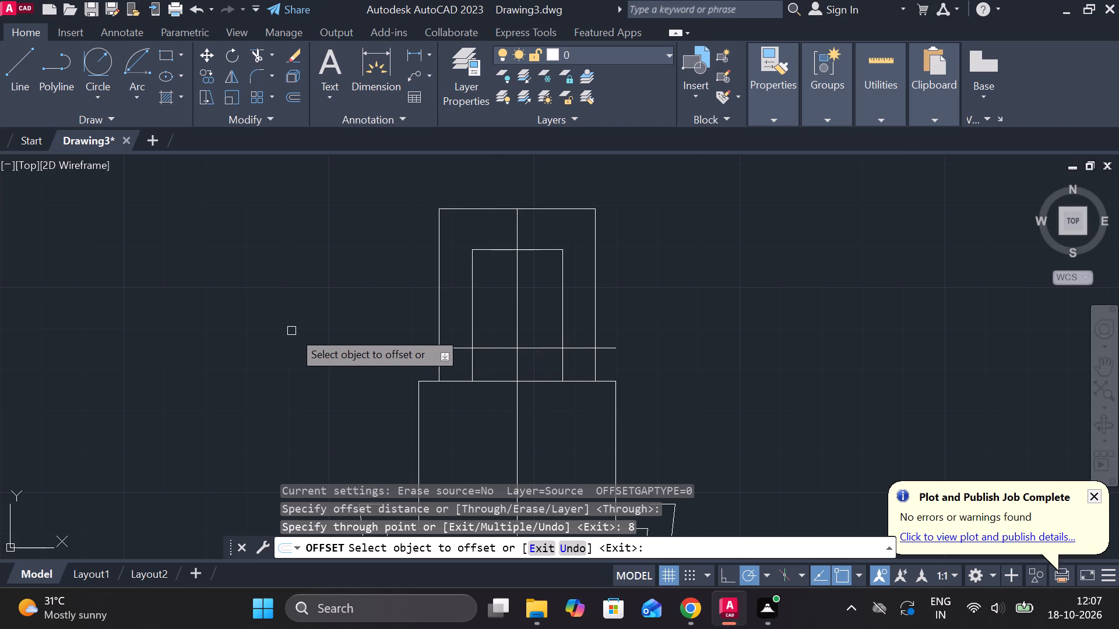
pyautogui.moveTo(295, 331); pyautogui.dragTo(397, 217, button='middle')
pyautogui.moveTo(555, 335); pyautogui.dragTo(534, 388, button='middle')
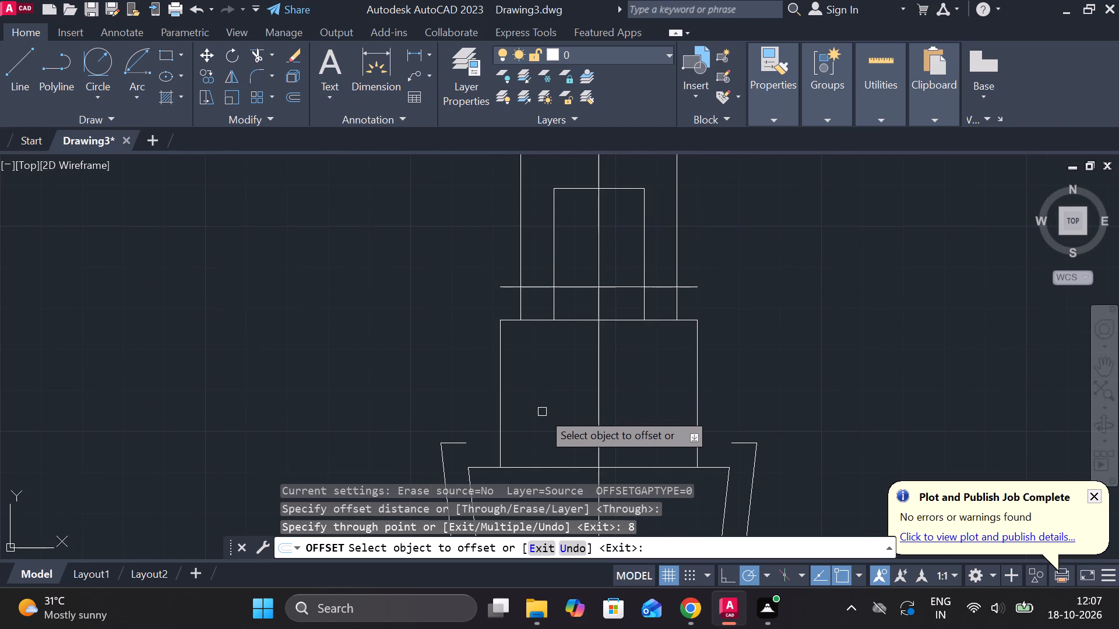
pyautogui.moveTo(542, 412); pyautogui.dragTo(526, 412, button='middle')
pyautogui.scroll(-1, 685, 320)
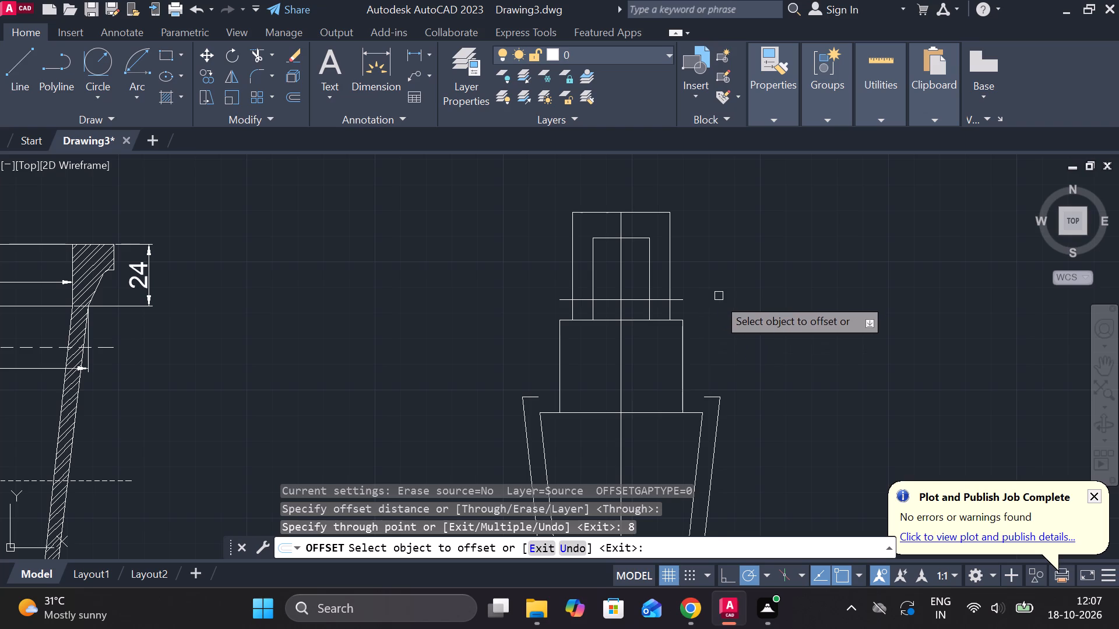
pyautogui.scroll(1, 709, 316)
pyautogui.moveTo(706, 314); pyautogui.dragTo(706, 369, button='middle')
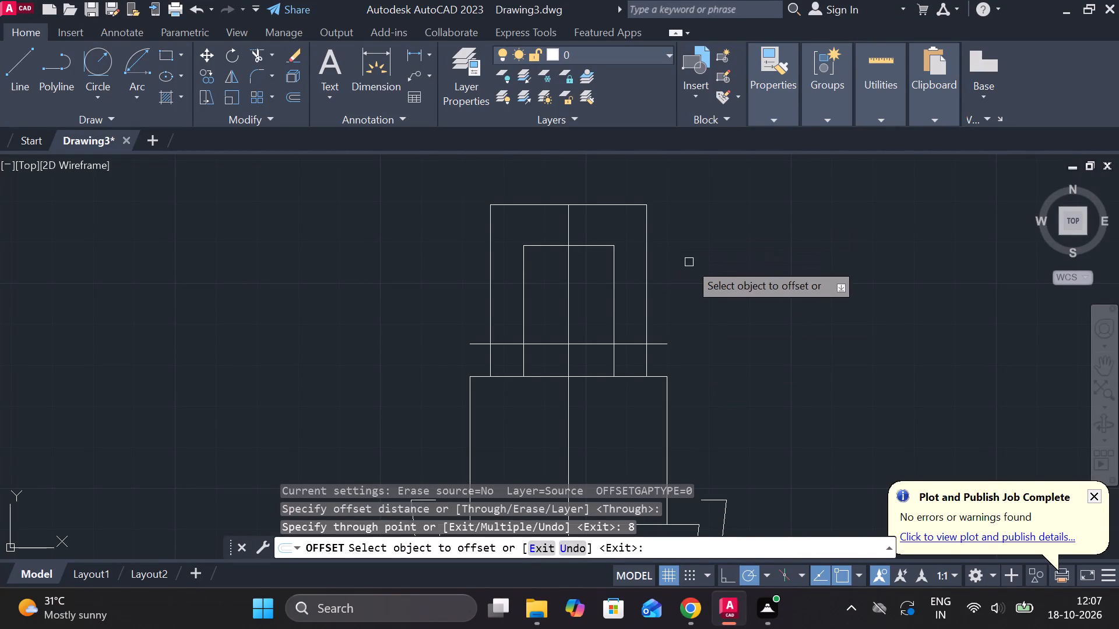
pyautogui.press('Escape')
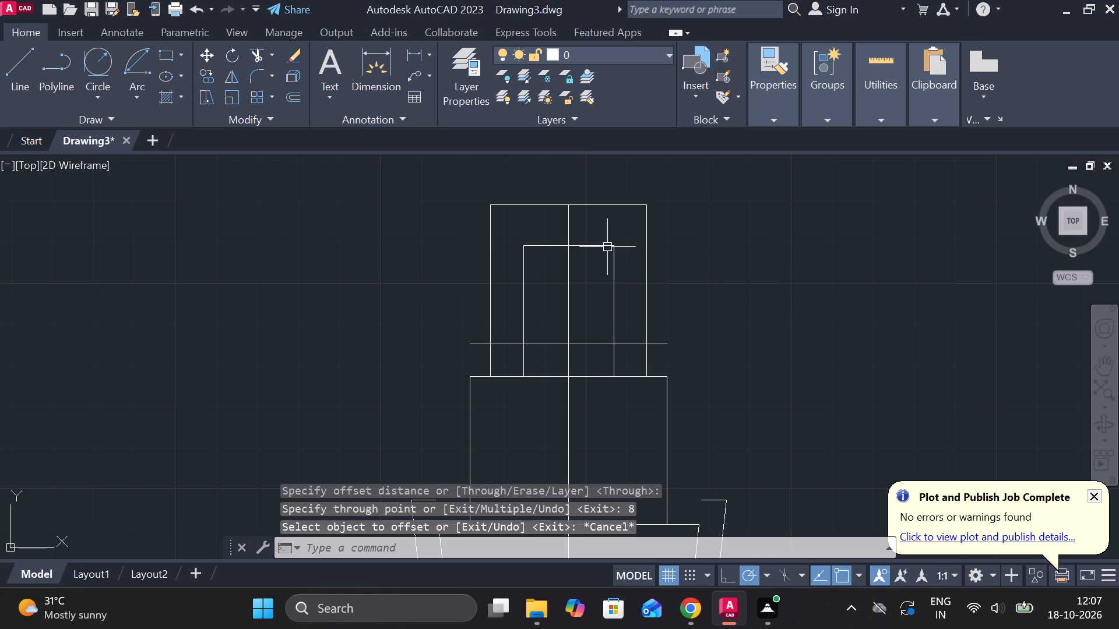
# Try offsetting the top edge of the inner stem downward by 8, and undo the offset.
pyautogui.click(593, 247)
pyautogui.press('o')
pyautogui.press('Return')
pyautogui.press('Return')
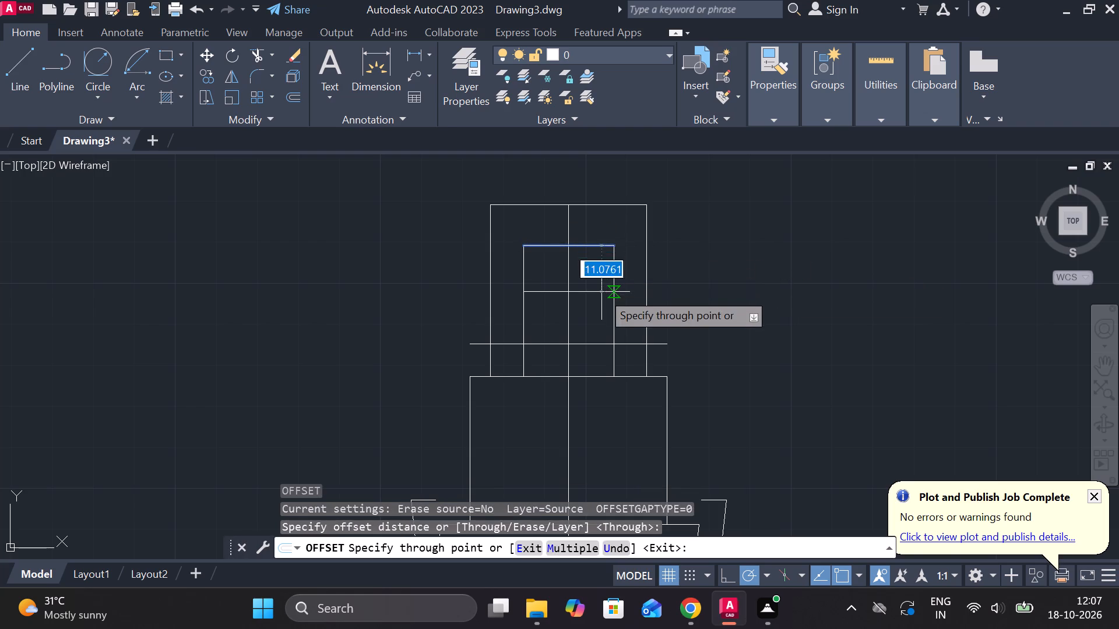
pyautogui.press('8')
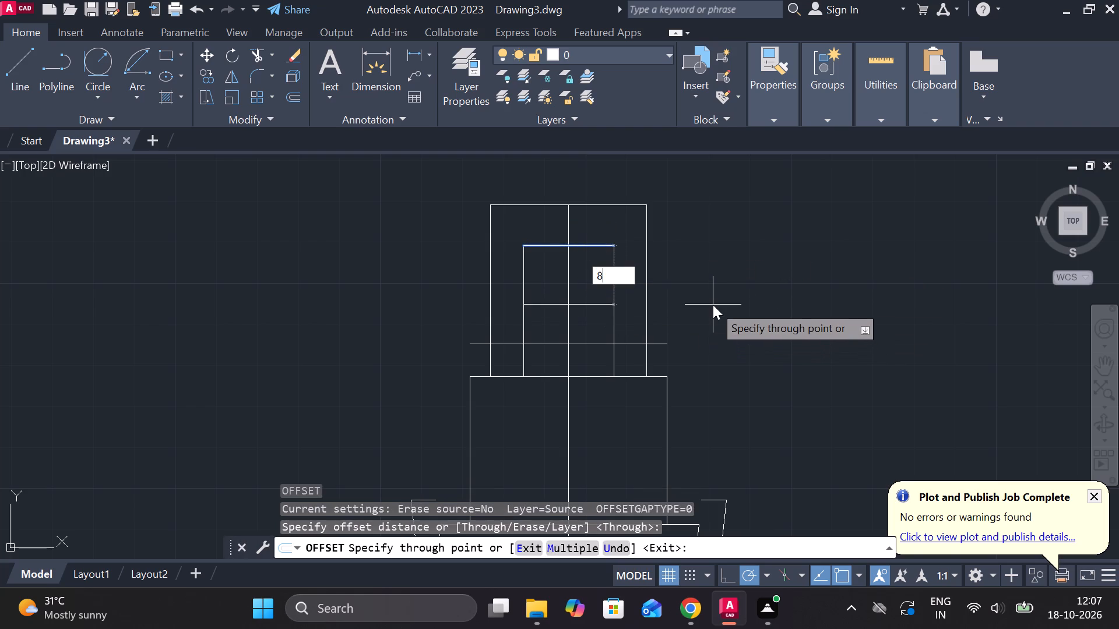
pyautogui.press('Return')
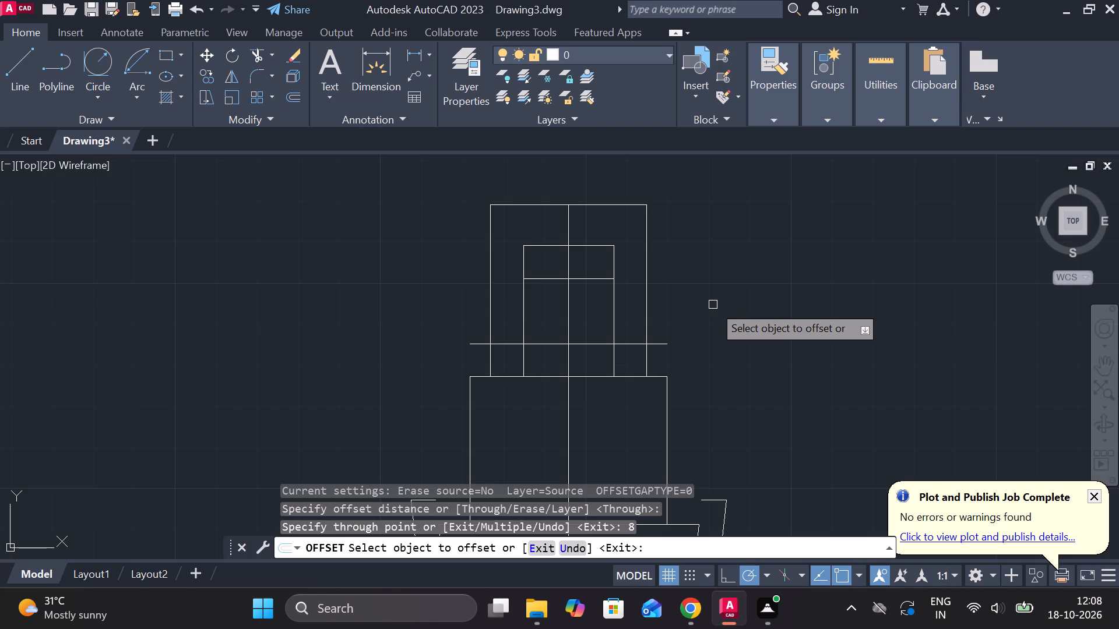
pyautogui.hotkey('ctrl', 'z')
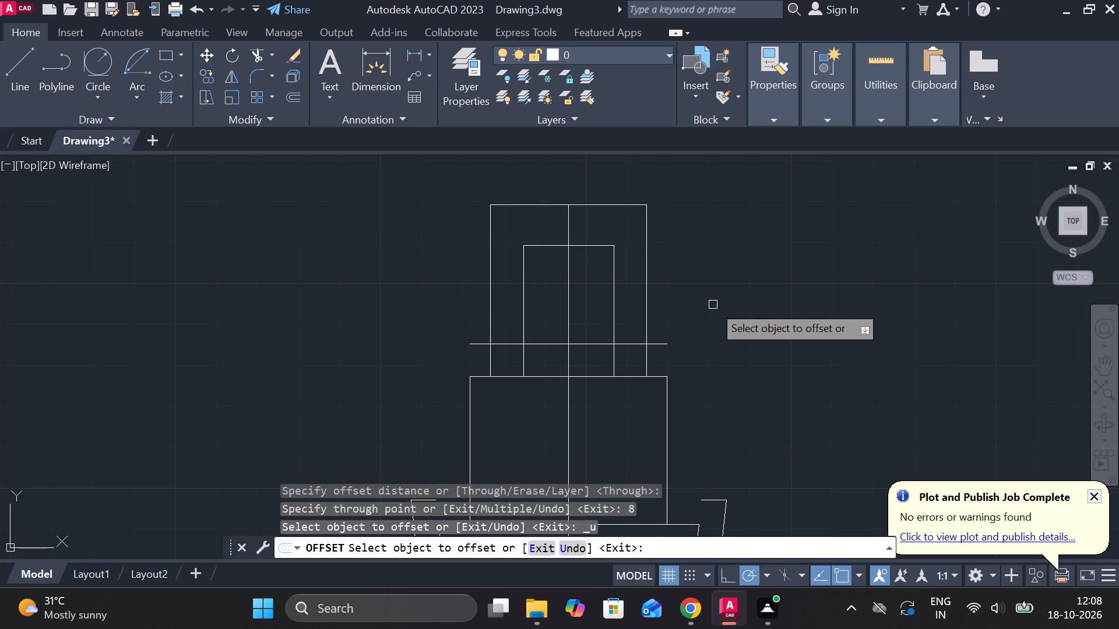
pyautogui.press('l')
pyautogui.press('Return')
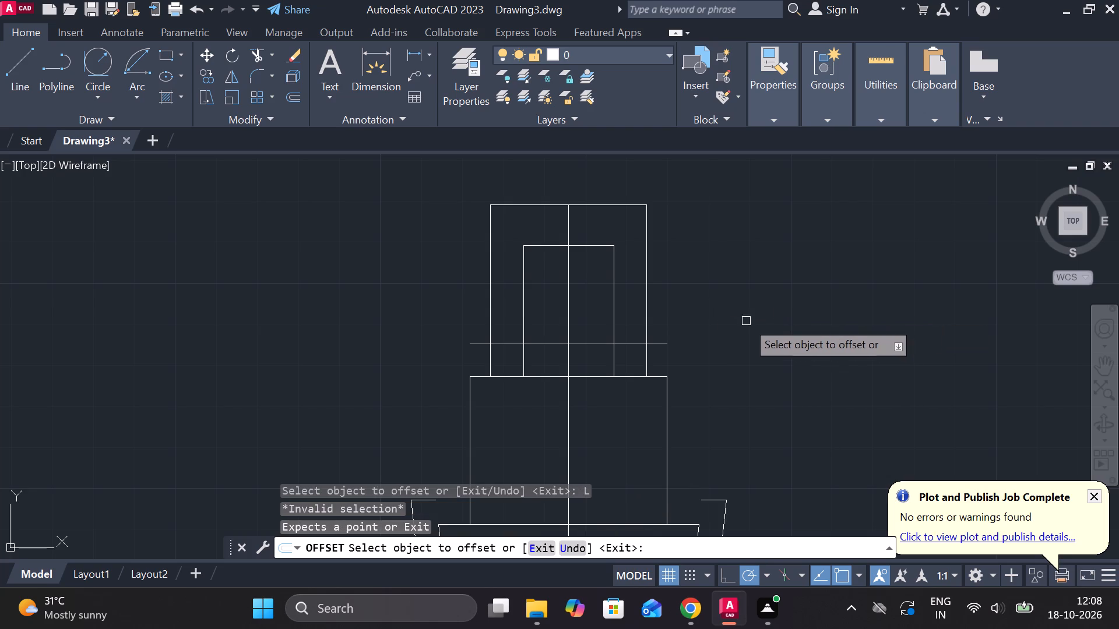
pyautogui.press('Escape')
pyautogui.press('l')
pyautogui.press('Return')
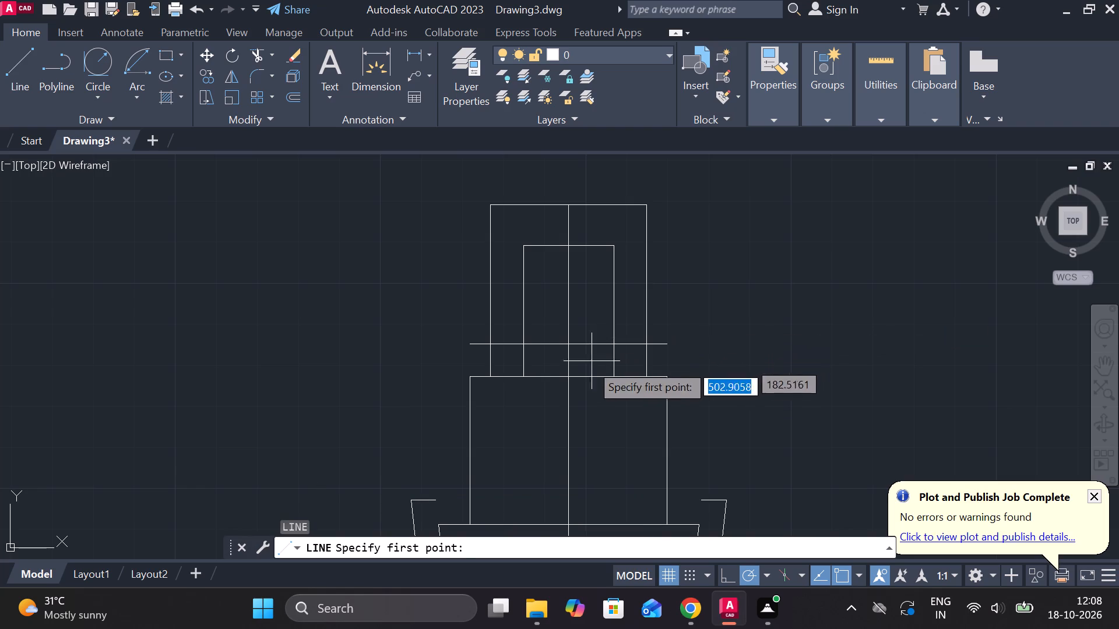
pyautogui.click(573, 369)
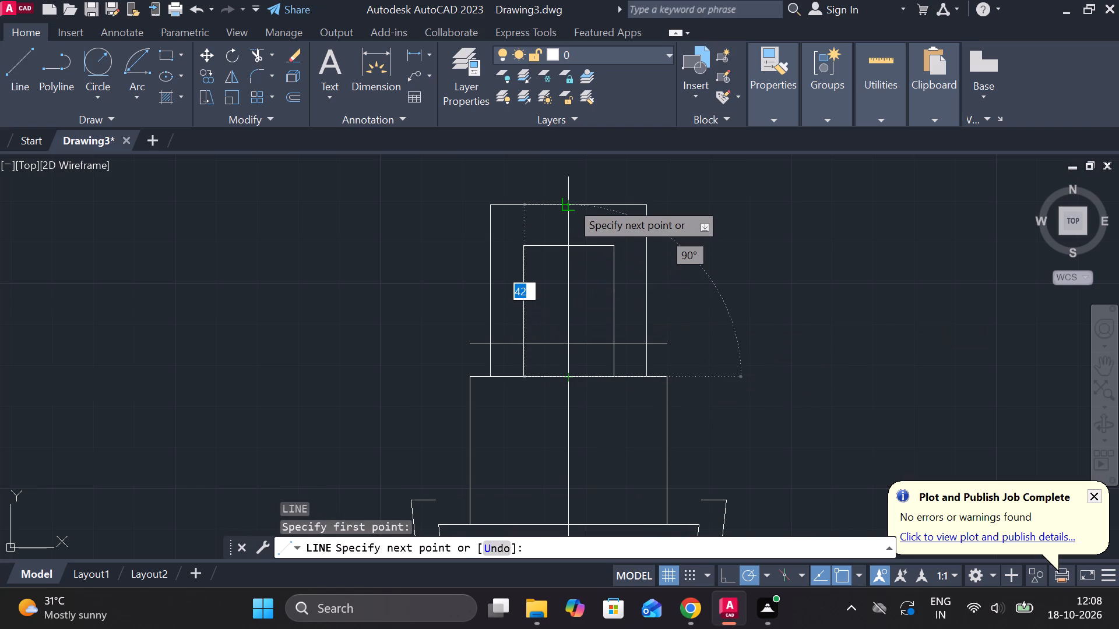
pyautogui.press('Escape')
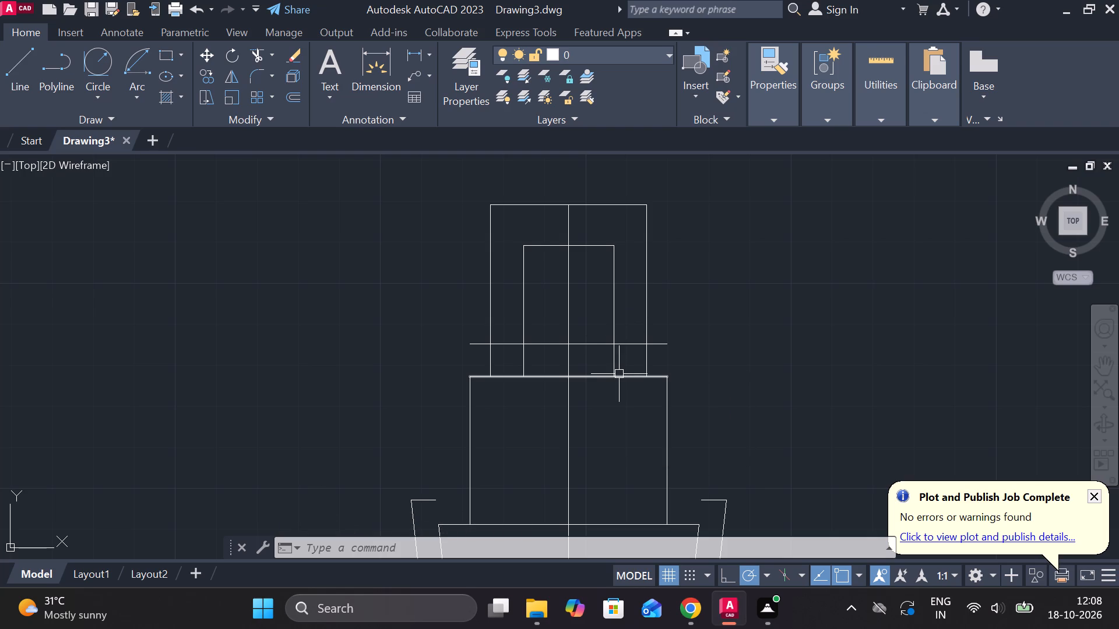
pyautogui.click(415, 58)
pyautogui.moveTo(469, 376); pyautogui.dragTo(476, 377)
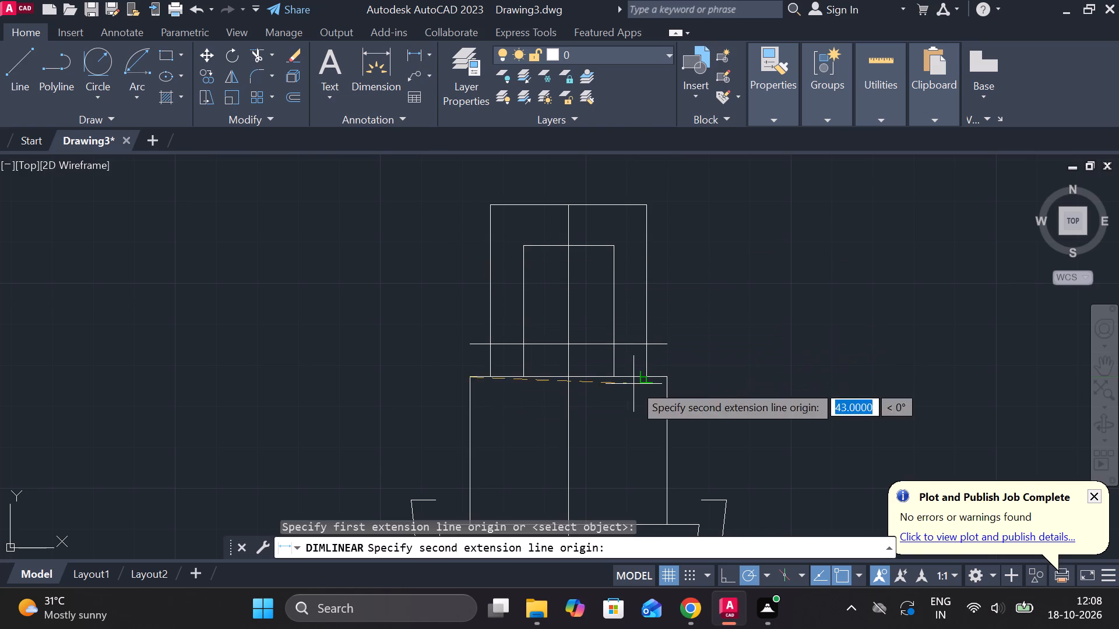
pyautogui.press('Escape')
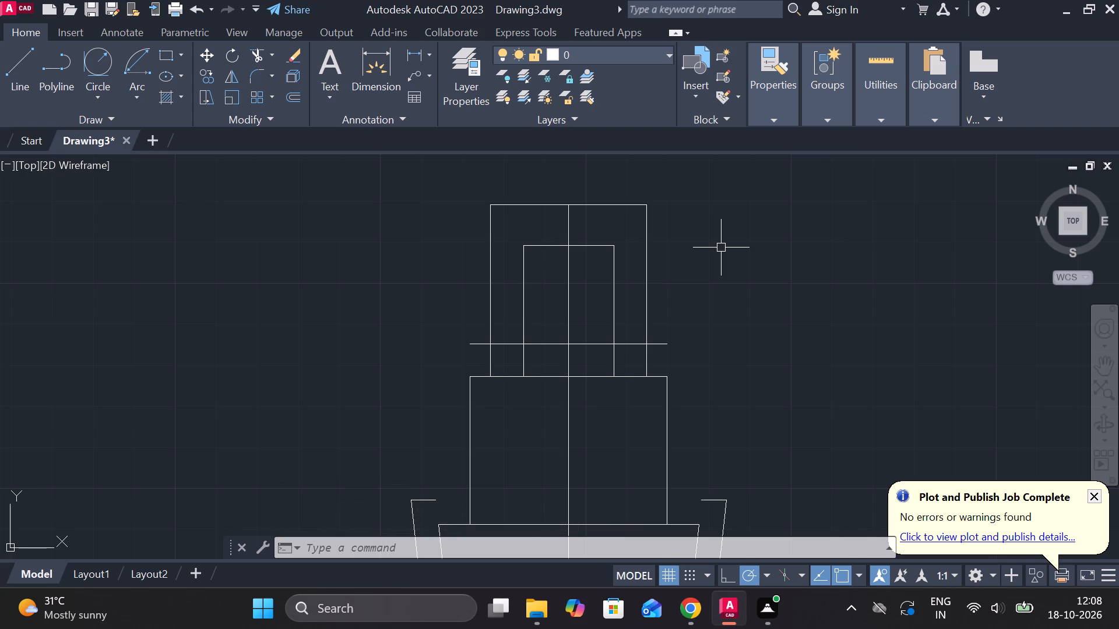
# Erase the two outer vertical lines on either side of the stem.
pyautogui.moveTo(721, 248); pyautogui.dragTo(709, 221, button='middle')
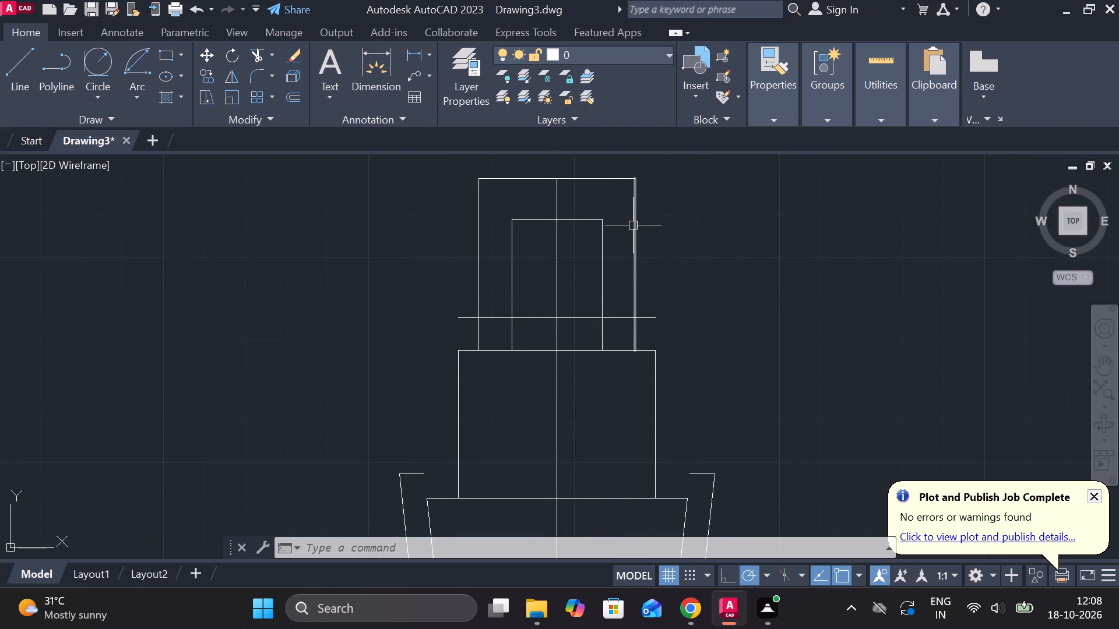
pyautogui.click(633, 227)
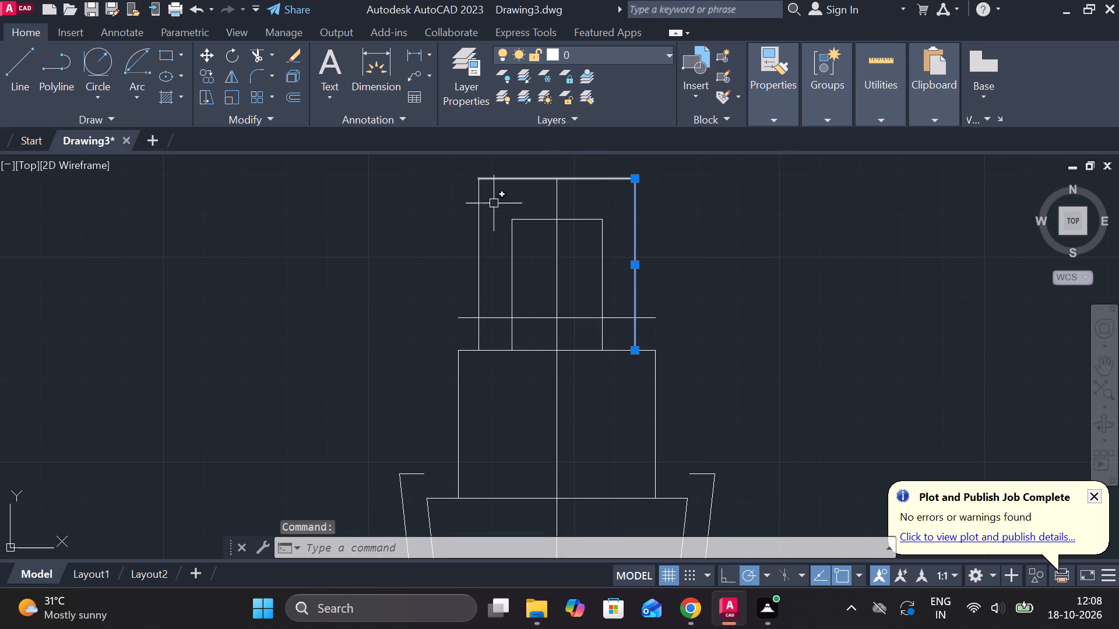
pyautogui.click(476, 200)
pyautogui.write('E')
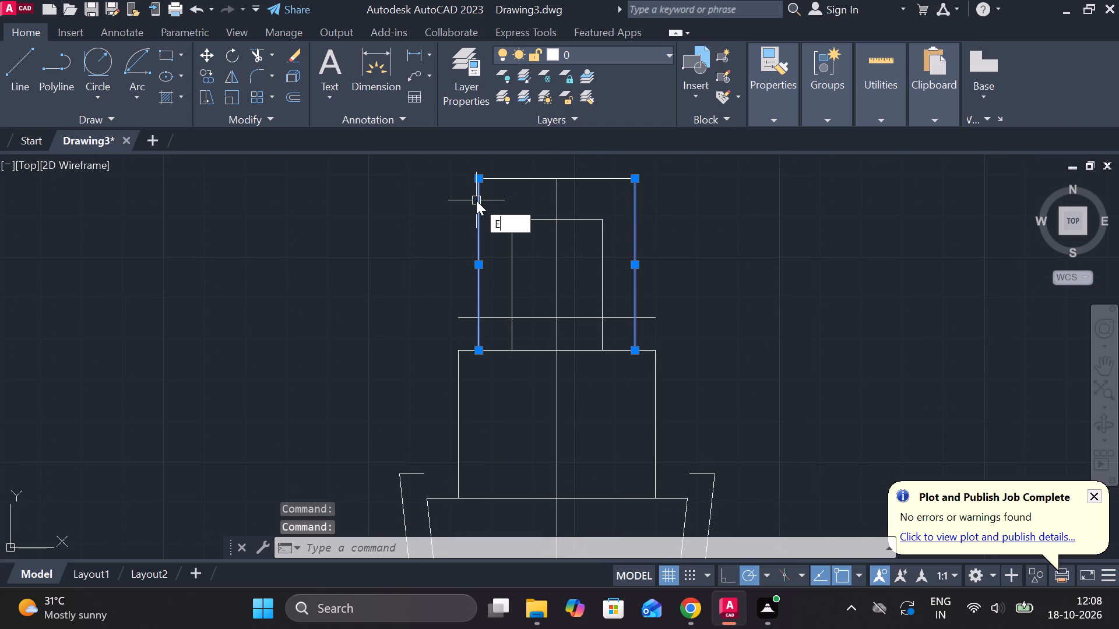
pyautogui.press('space')
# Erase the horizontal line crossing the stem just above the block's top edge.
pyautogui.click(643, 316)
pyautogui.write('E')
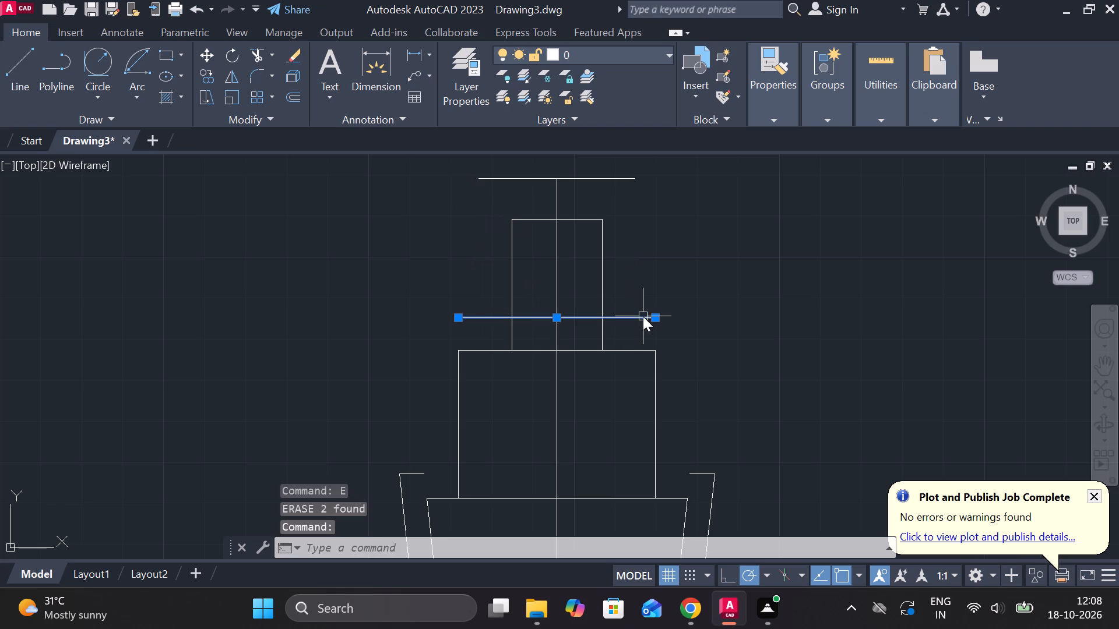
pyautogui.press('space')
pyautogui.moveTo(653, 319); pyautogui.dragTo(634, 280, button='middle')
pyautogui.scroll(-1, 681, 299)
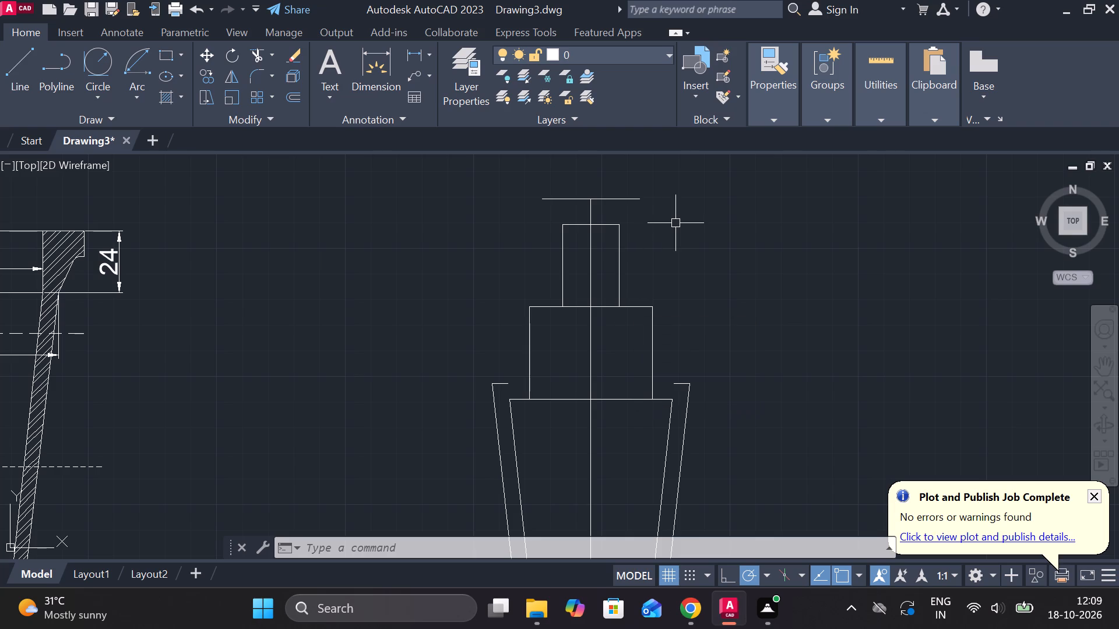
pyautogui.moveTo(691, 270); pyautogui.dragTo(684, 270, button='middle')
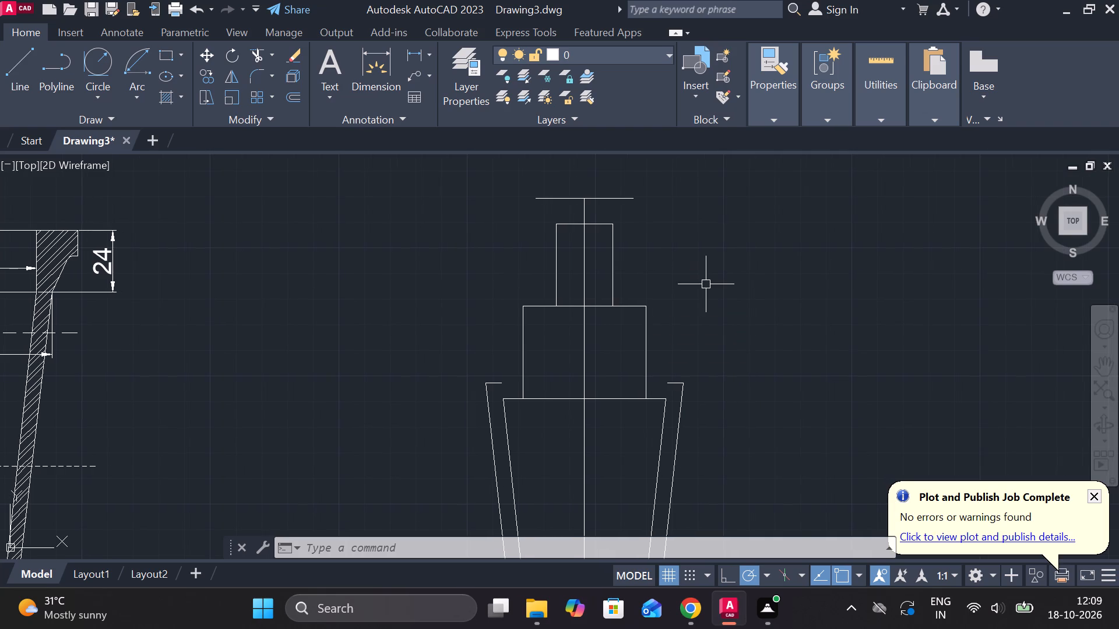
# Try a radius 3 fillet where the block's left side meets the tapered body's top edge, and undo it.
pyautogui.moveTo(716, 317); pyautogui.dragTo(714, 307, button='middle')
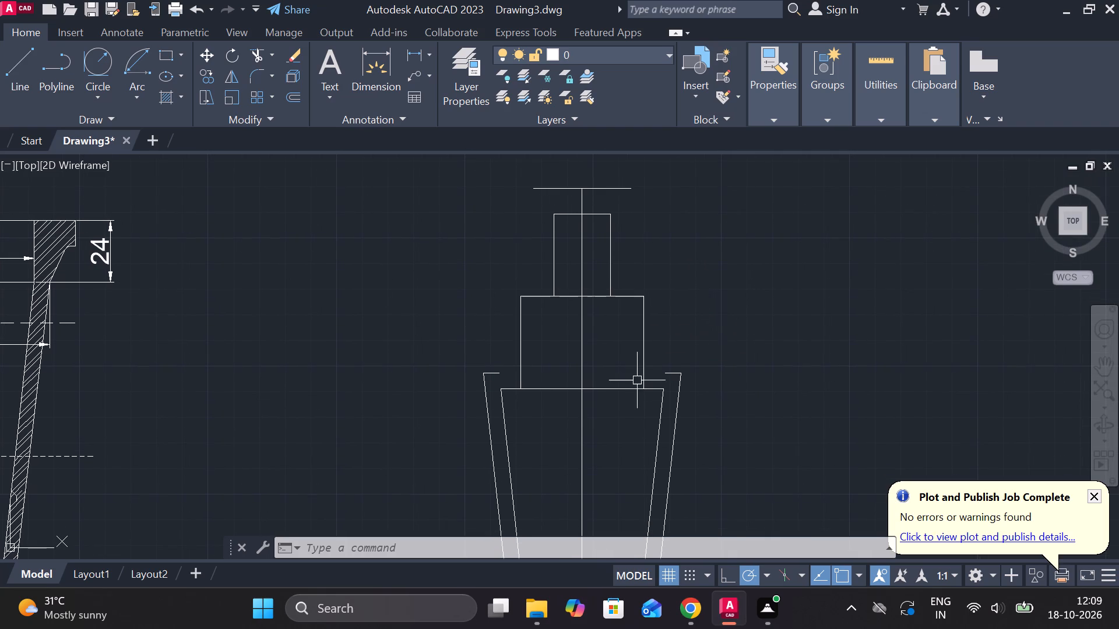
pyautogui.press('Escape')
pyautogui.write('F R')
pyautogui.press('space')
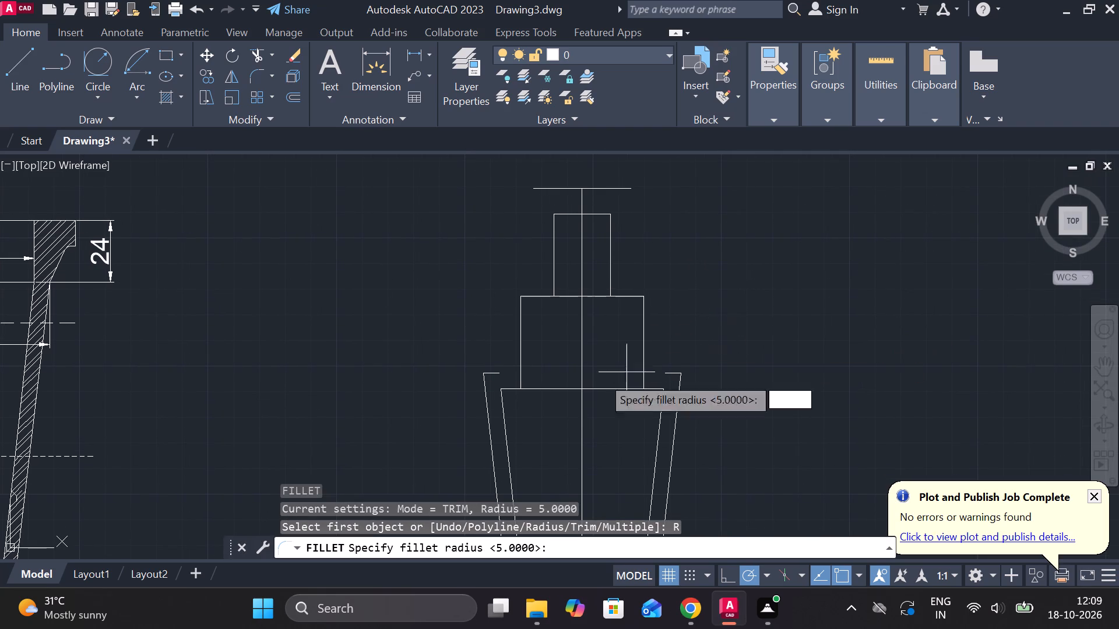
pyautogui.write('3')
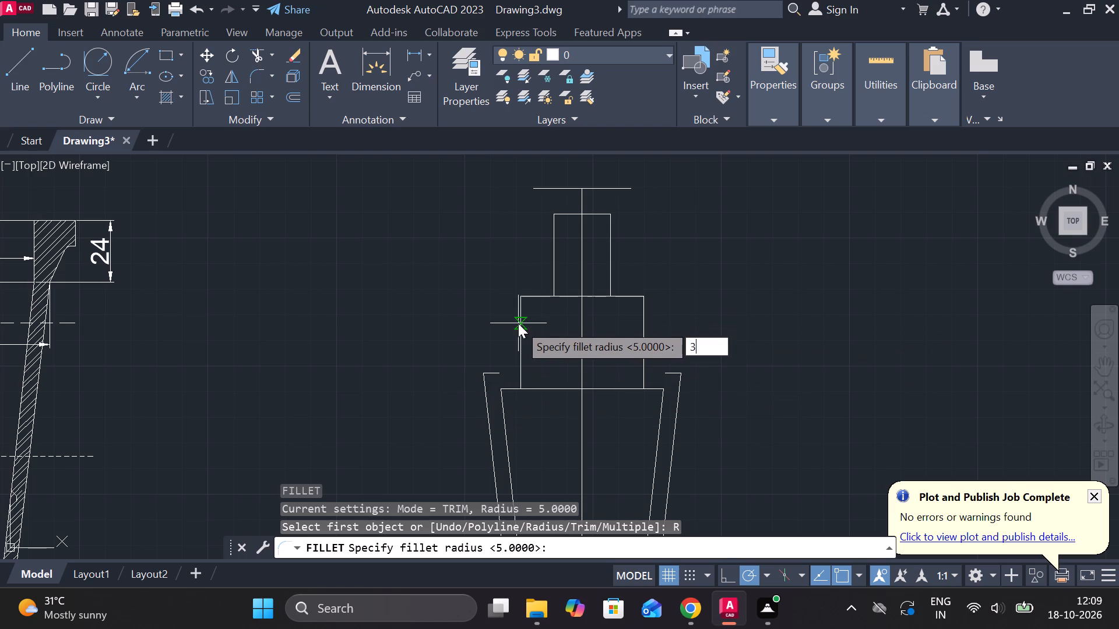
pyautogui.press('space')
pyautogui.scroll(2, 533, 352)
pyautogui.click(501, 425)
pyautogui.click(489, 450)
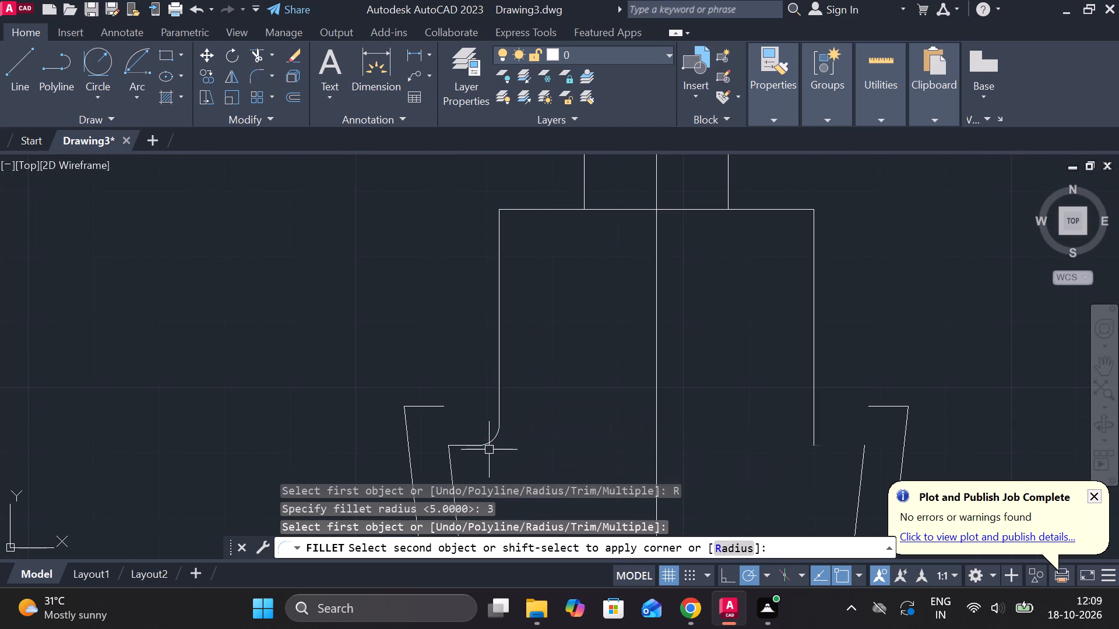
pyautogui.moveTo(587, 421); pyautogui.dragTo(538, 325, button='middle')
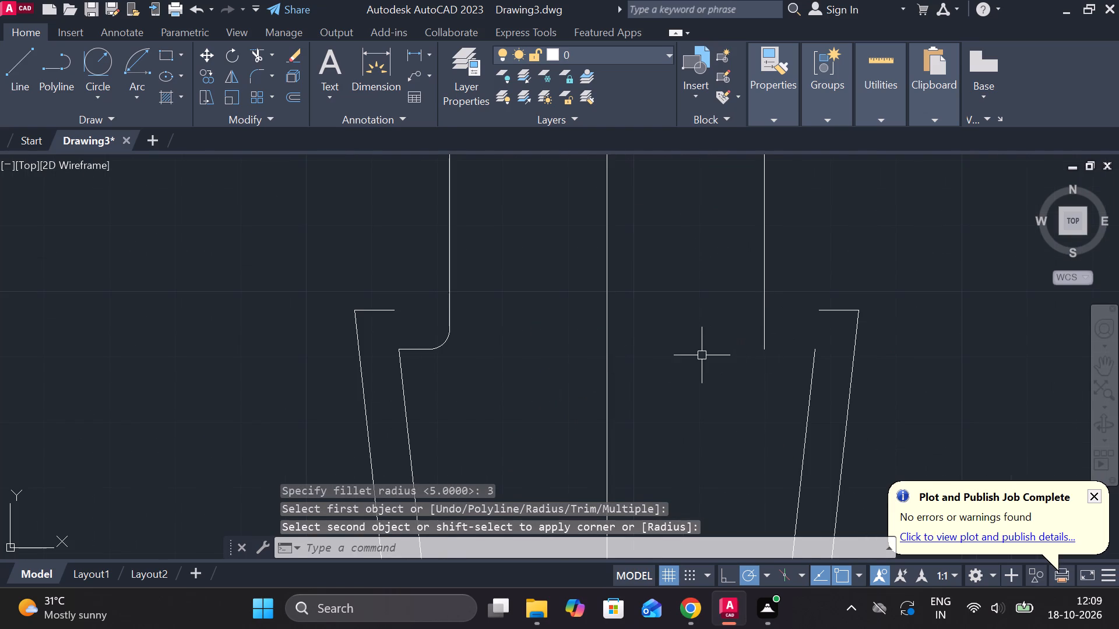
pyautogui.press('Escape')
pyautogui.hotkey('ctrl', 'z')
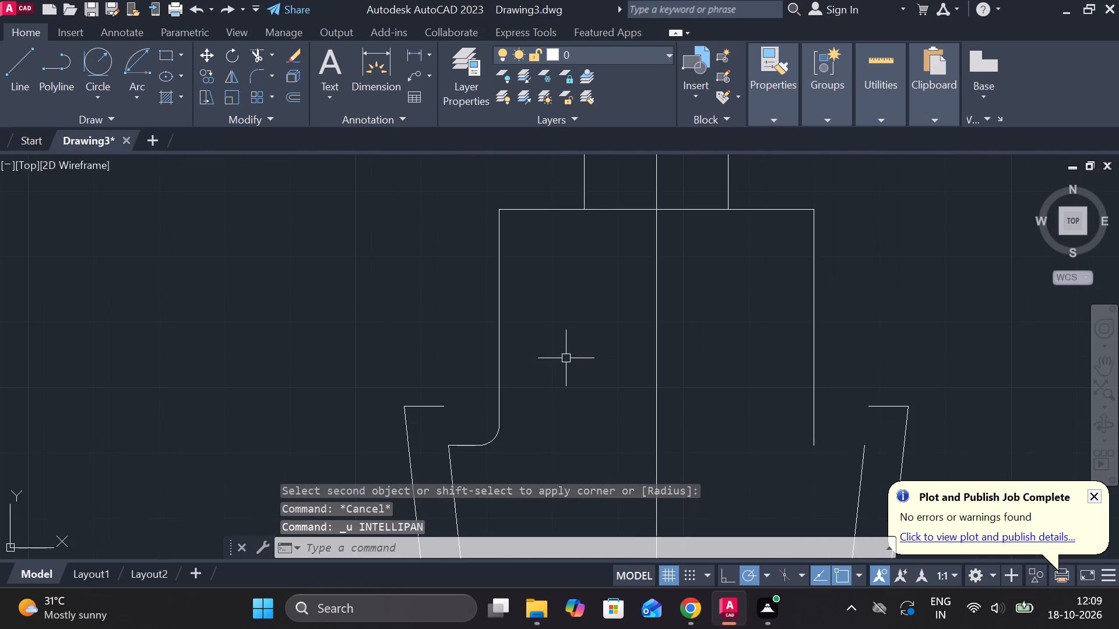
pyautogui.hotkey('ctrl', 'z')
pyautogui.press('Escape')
# Trim the horizontal lines inside the stem's base and inside the block's base, on both sides of the centre line.
pyautogui.write('TR')
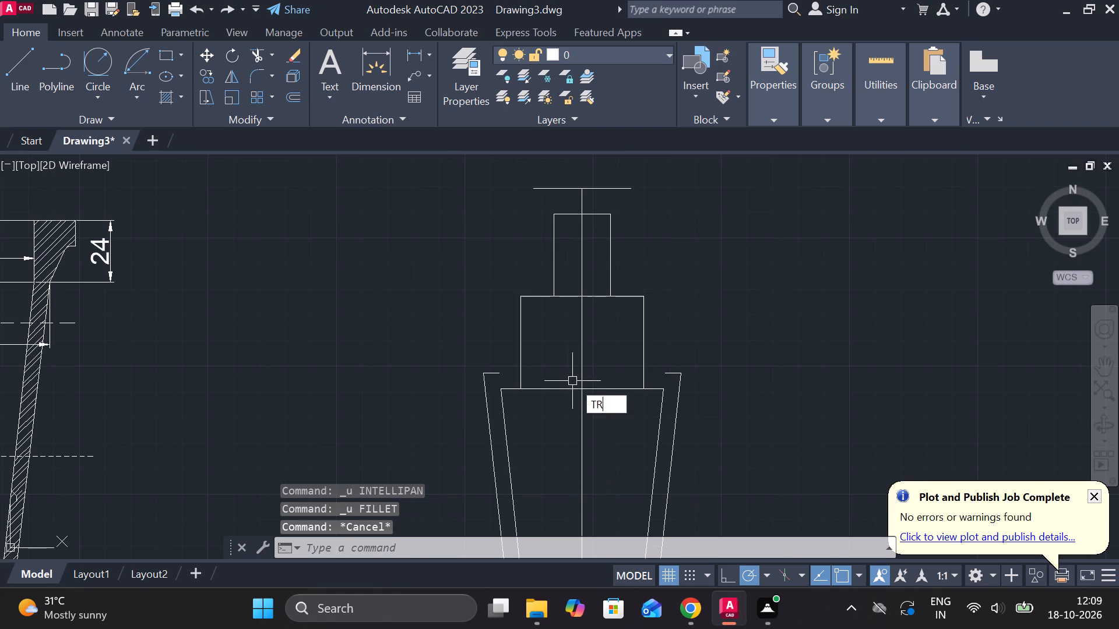
pyautogui.press('space')
pyautogui.click(561, 390)
pyautogui.click(571, 294)
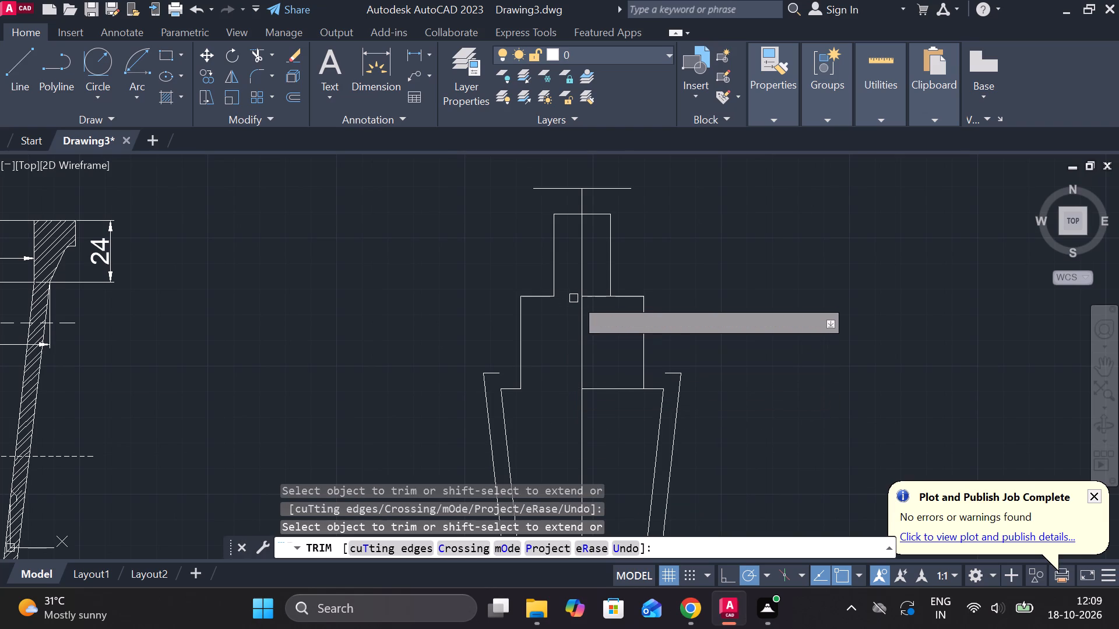
pyautogui.click(589, 298)
pyautogui.click(615, 391)
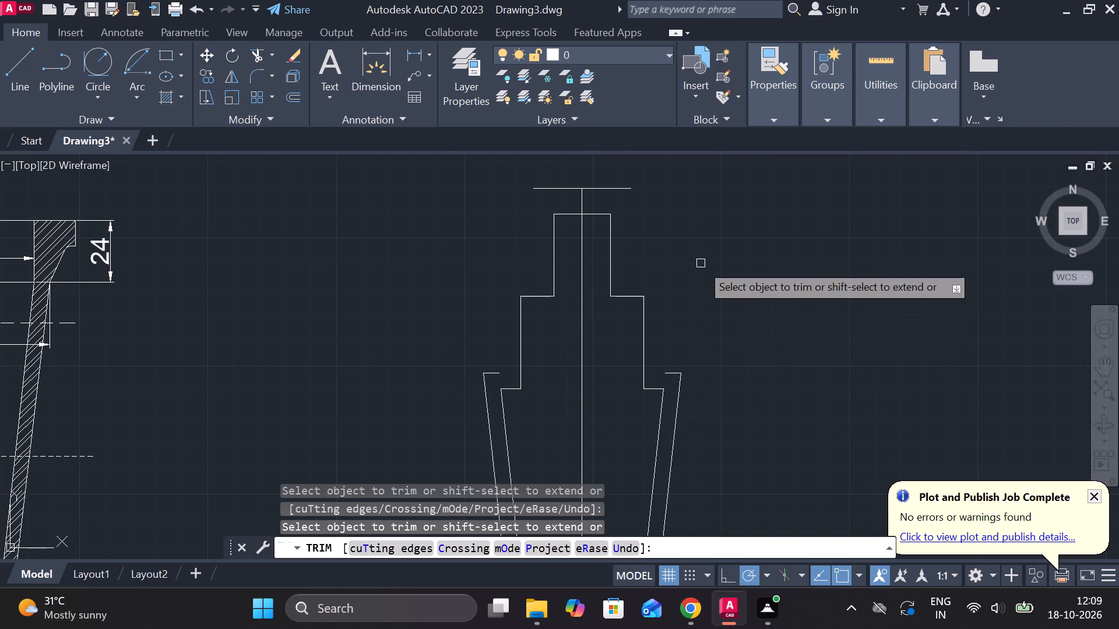
pyautogui.press('Escape')
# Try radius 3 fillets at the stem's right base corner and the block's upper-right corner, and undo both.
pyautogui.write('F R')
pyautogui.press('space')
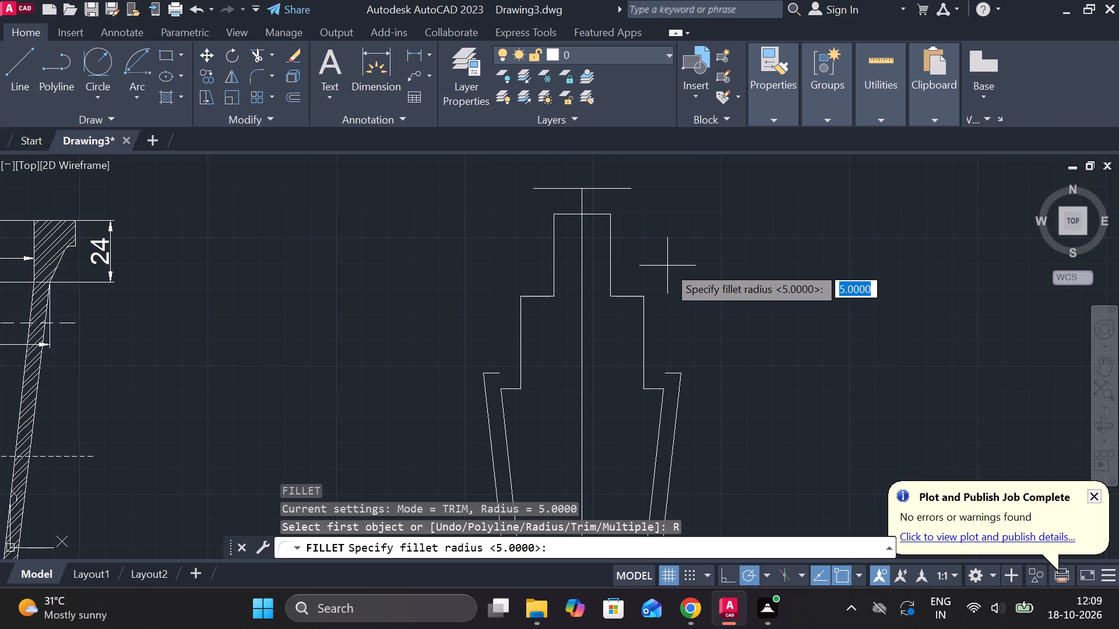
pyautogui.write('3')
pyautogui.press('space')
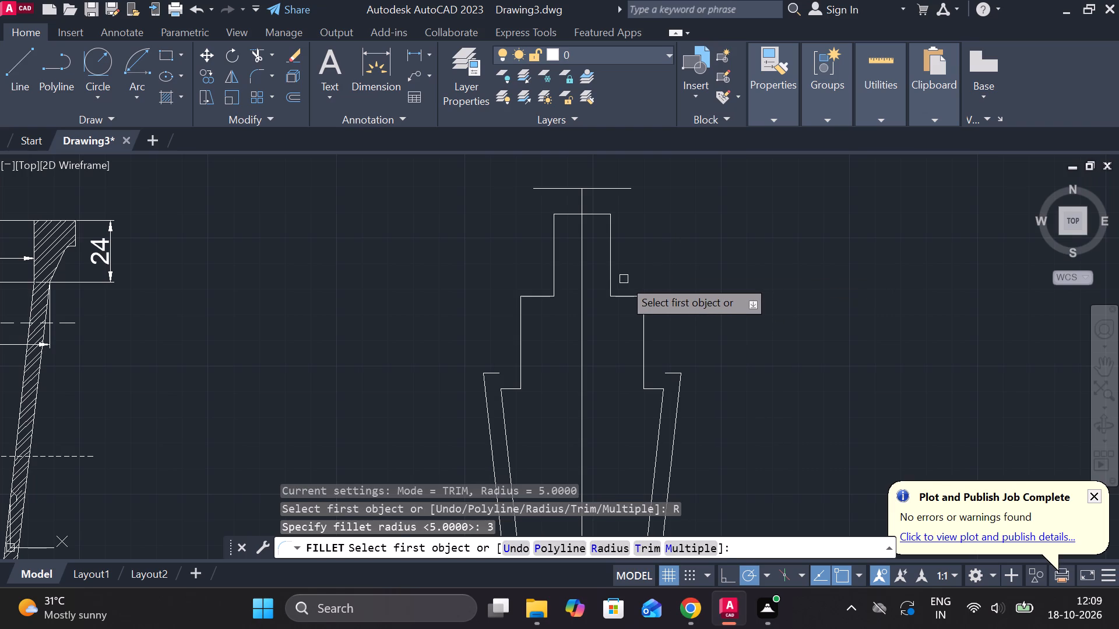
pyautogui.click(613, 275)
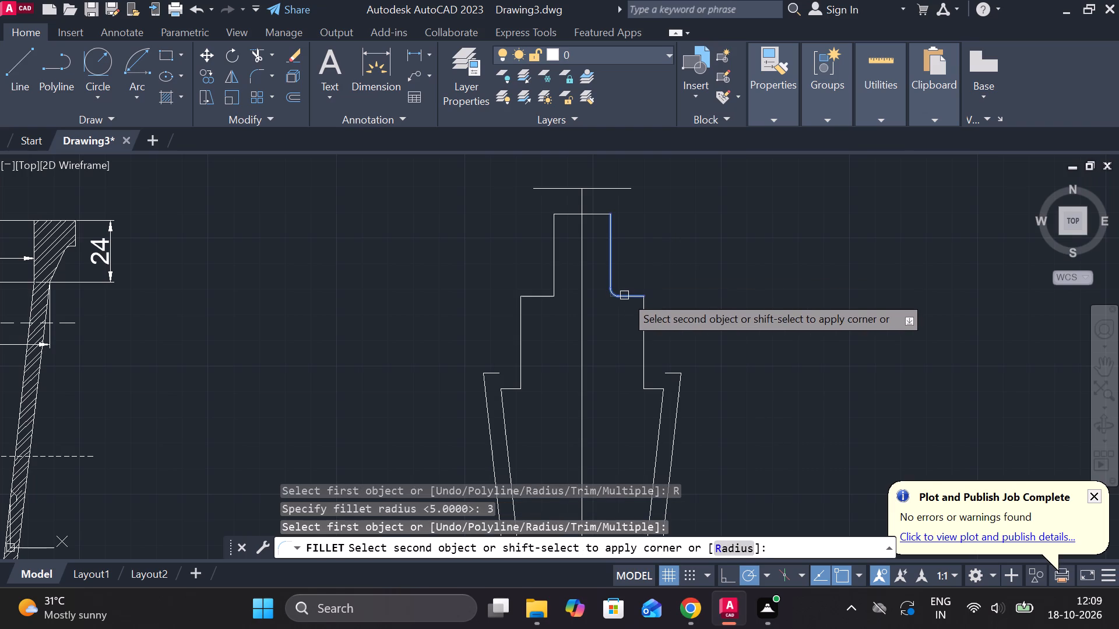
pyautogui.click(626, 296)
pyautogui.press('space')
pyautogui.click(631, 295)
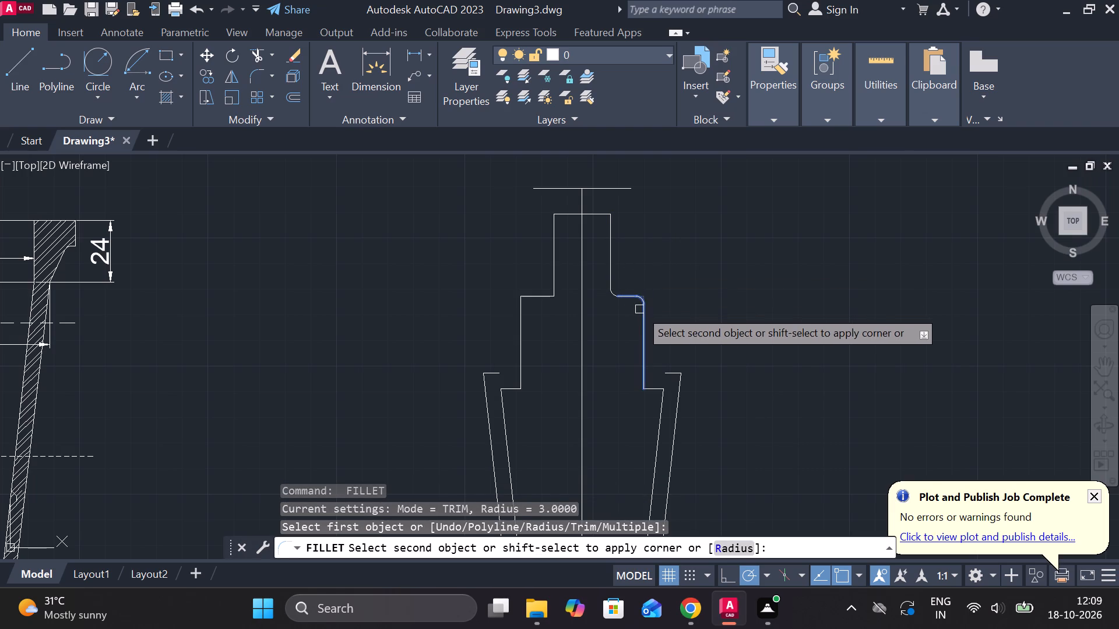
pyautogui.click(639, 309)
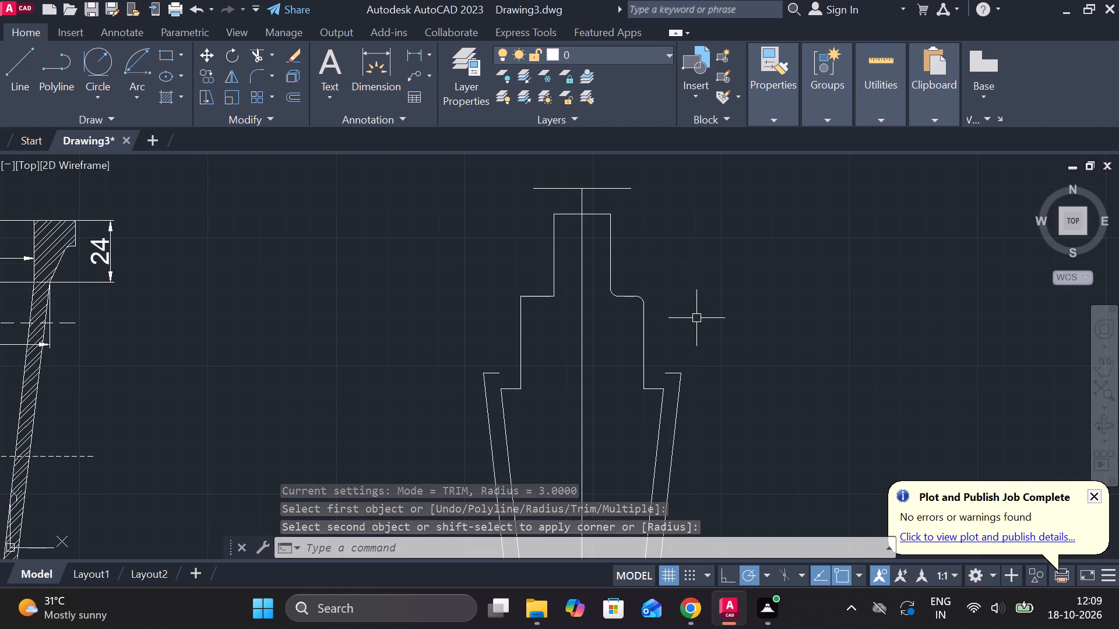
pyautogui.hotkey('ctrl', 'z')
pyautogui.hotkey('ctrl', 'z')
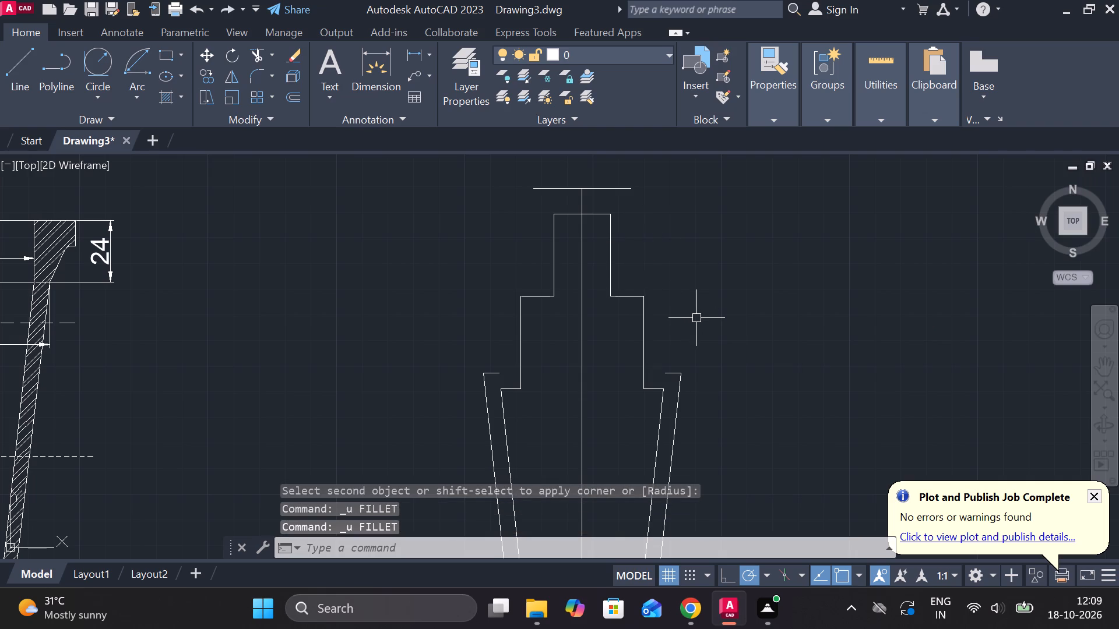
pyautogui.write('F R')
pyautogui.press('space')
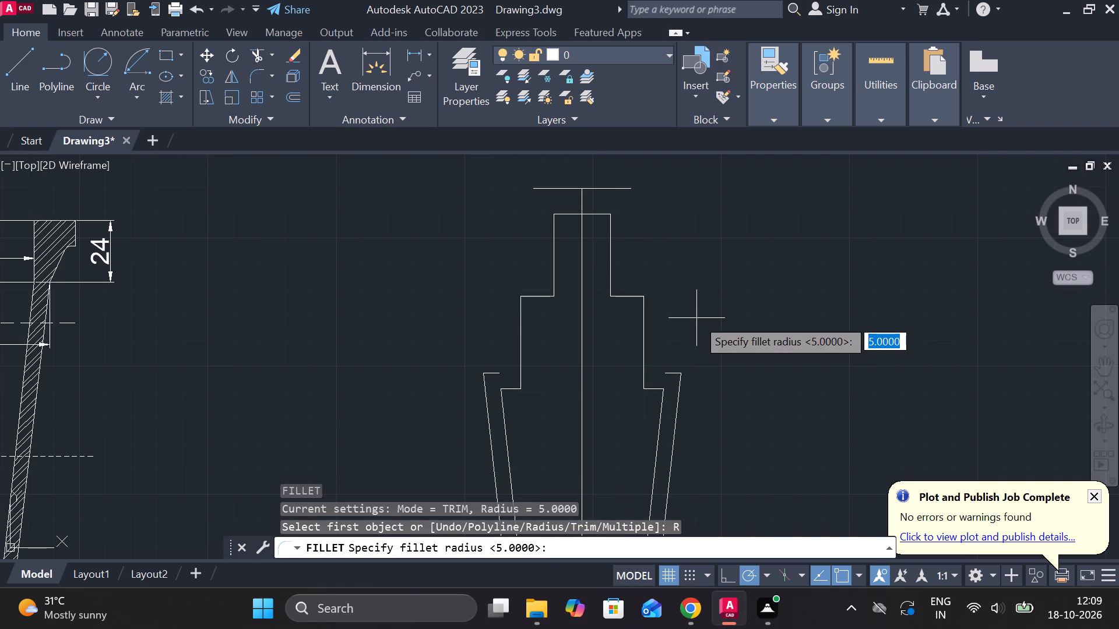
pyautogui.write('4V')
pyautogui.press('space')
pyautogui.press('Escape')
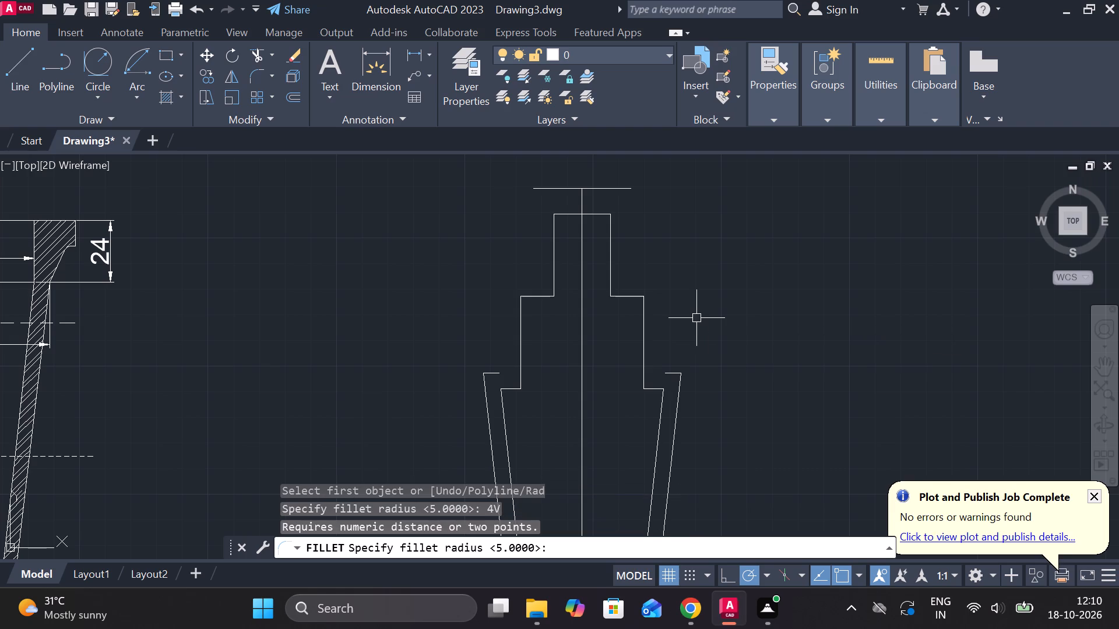
# Fillet both base corners of the stem and both top corners of the block with radius 5.
pyautogui.write('F R 5')
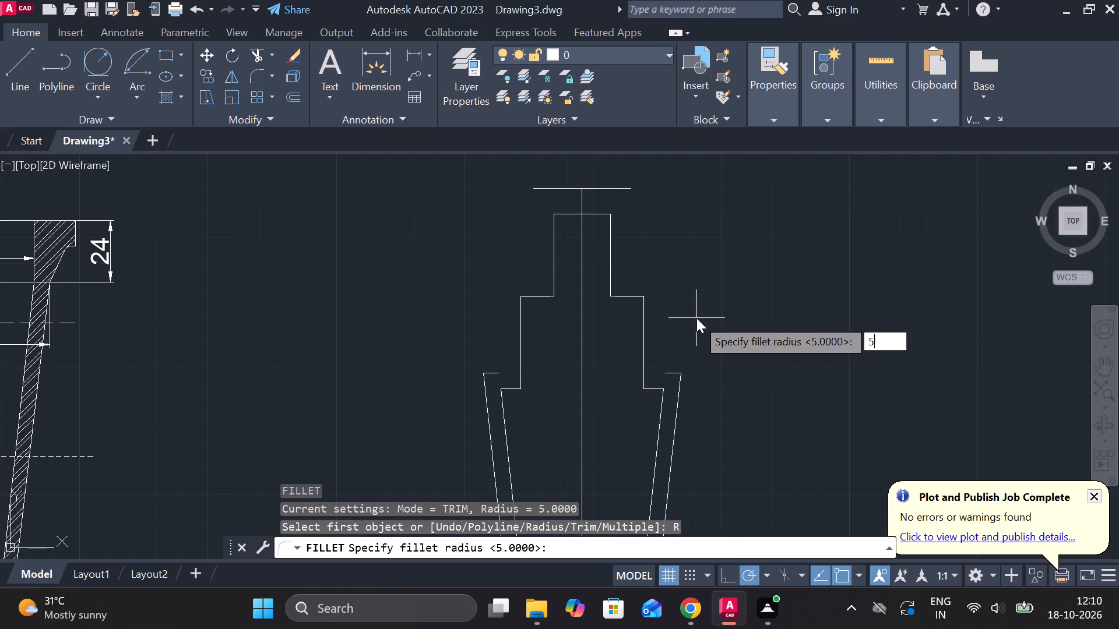
pyautogui.press('Return')
pyautogui.click(611, 267)
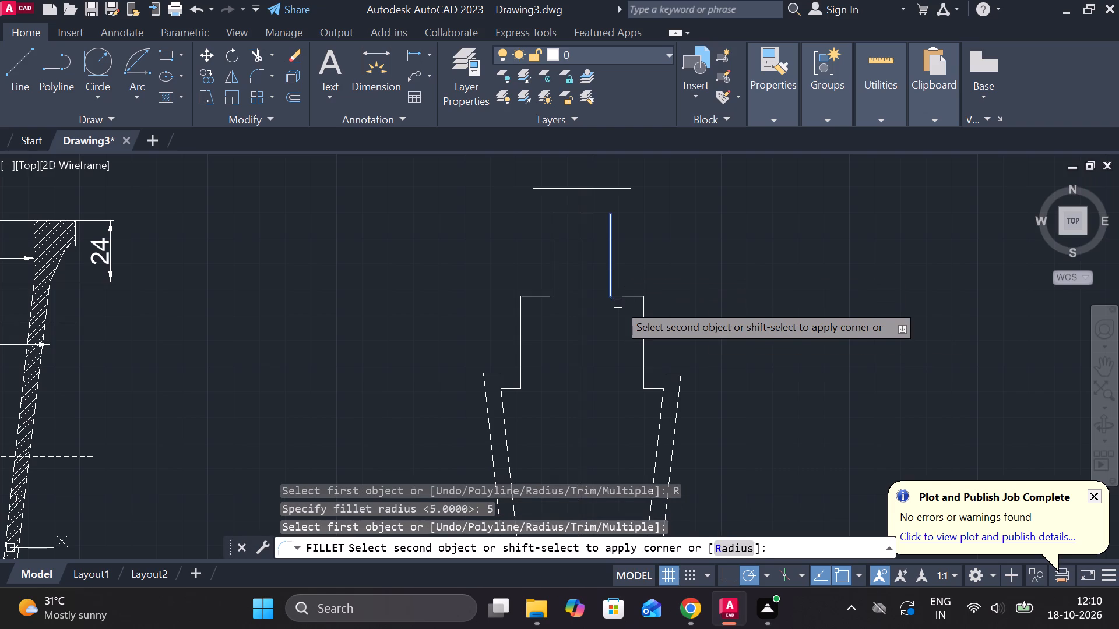
pyautogui.click(620, 300)
pyautogui.press('space')
pyautogui.click(632, 294)
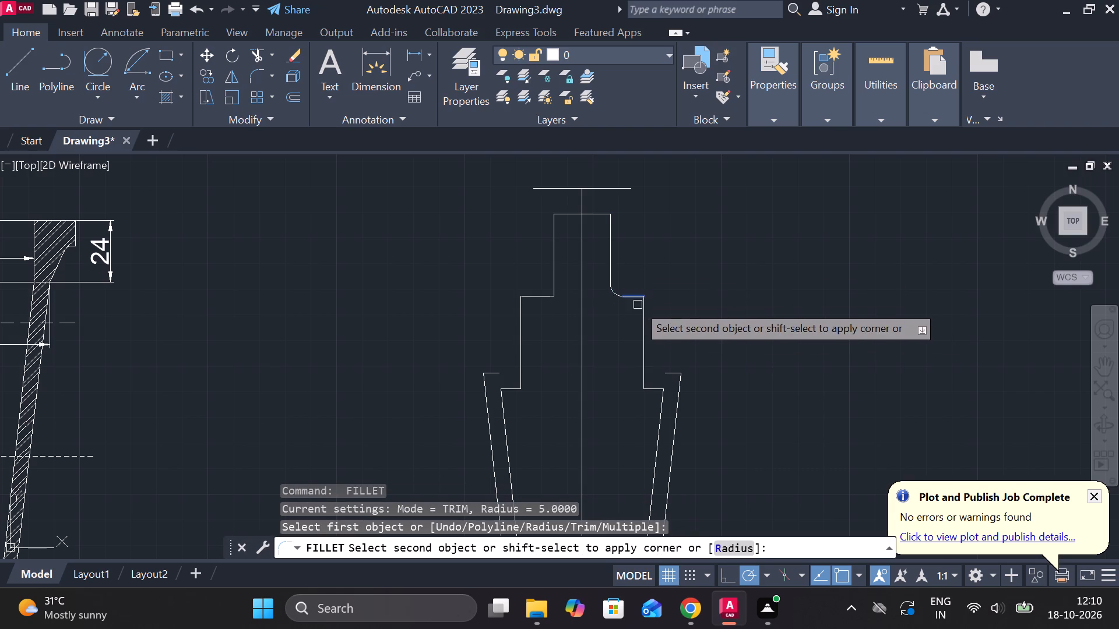
pyautogui.click(642, 313)
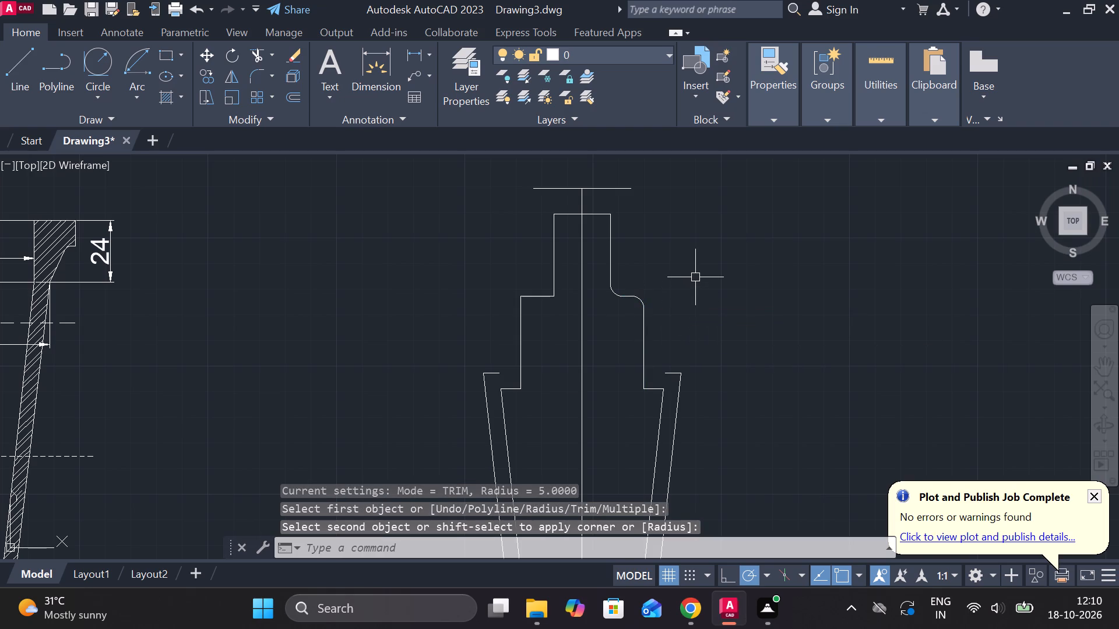
pyautogui.press('space')
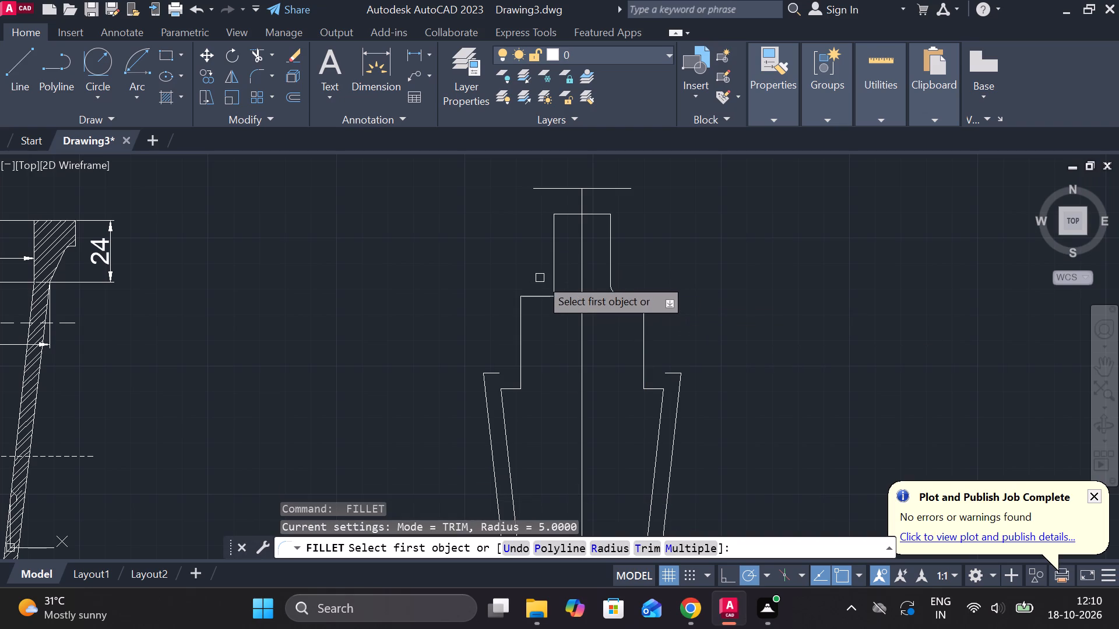
pyautogui.click(555, 269)
pyautogui.click(546, 295)
pyautogui.press('space')
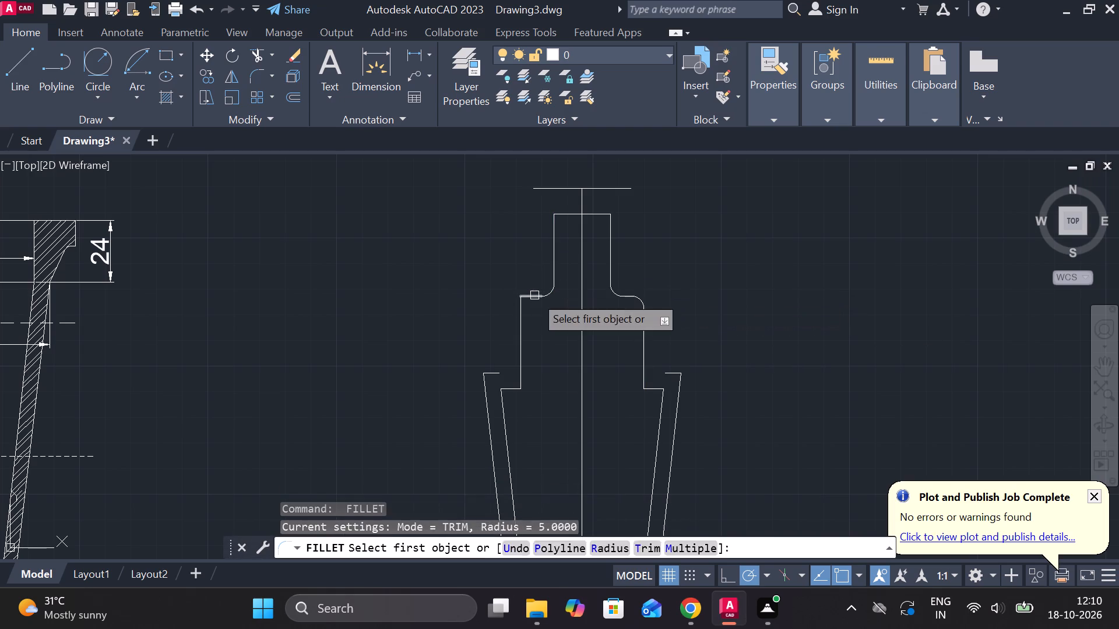
pyautogui.click(534, 295)
pyautogui.click(522, 311)
# Fillet the two shoulder corners where the inner tapered walls meet the short horizontal edges, with radius 5.
pyautogui.moveTo(568, 388); pyautogui.dragTo(569, 381, button='middle')
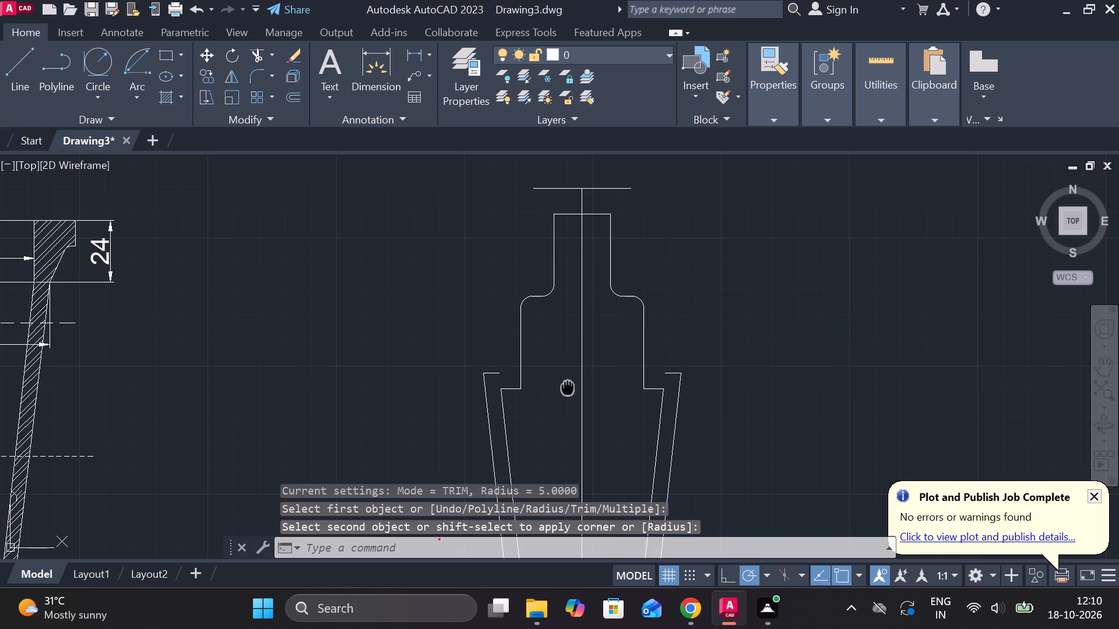
pyautogui.moveTo(569, 381); pyautogui.dragTo(585, 346, button='middle')
pyautogui.scroll(1, 547, 349)
pyautogui.press('space')
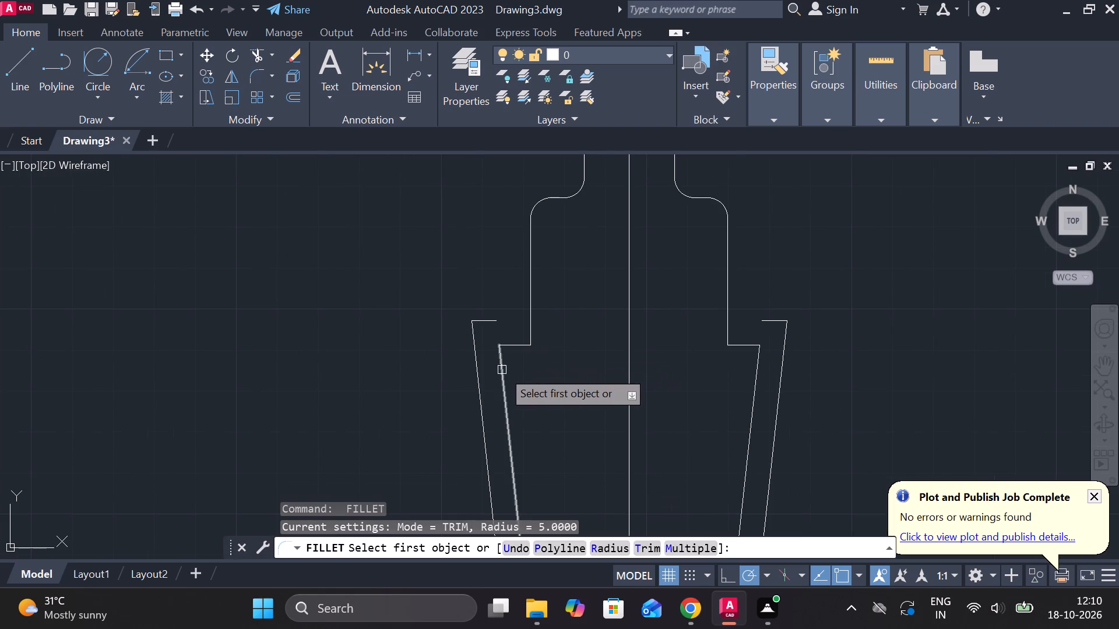
pyautogui.click(501, 370)
pyautogui.click(519, 344)
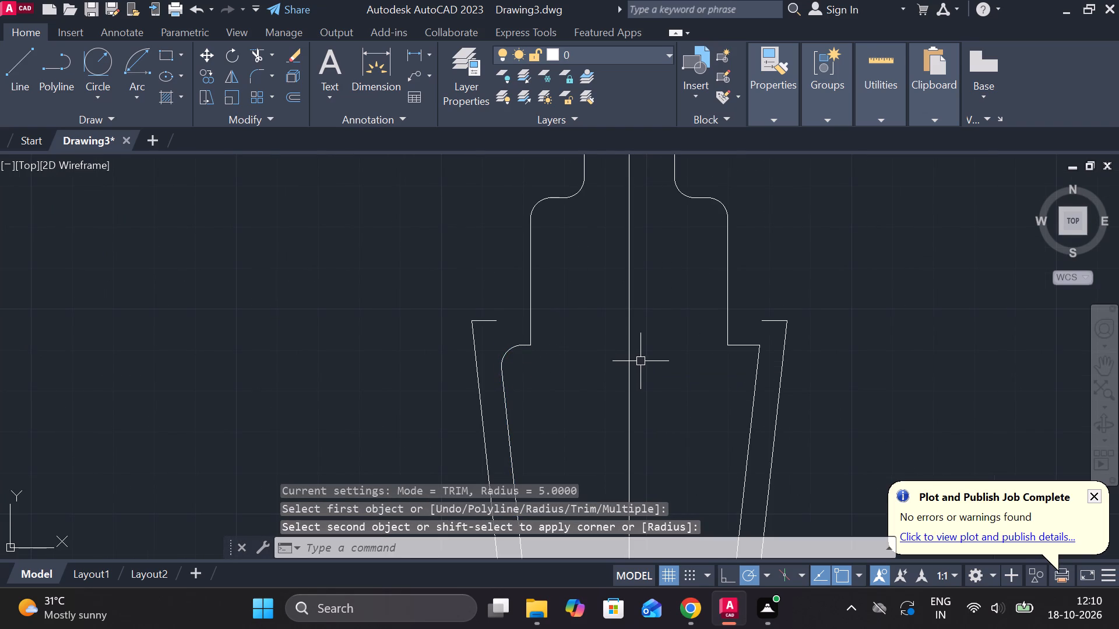
pyautogui.press('space')
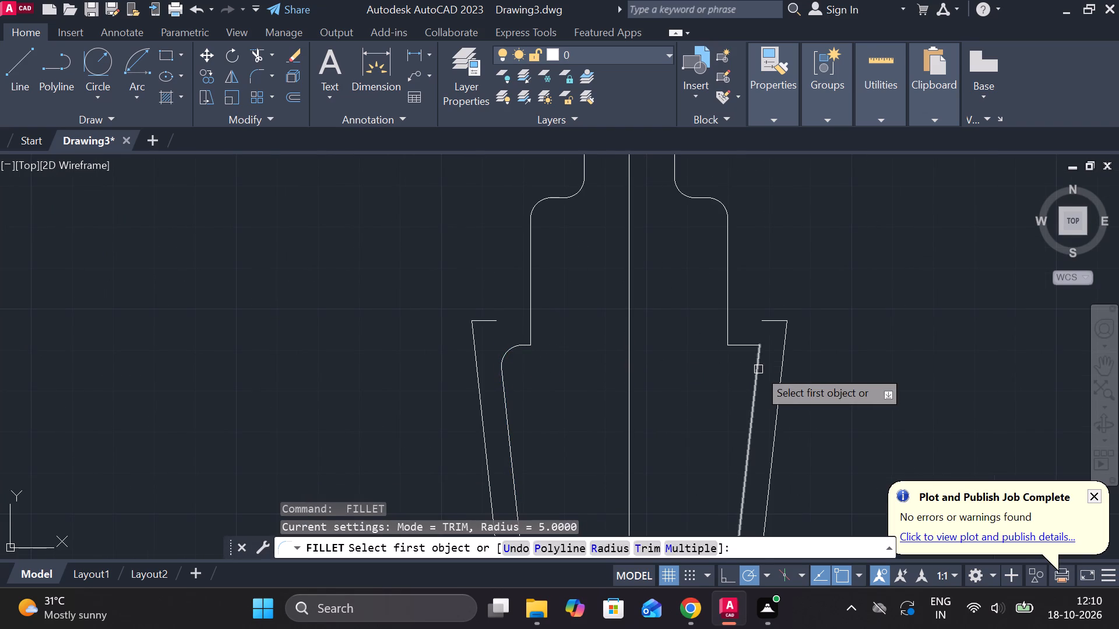
pyautogui.click(758, 369)
pyautogui.click(742, 348)
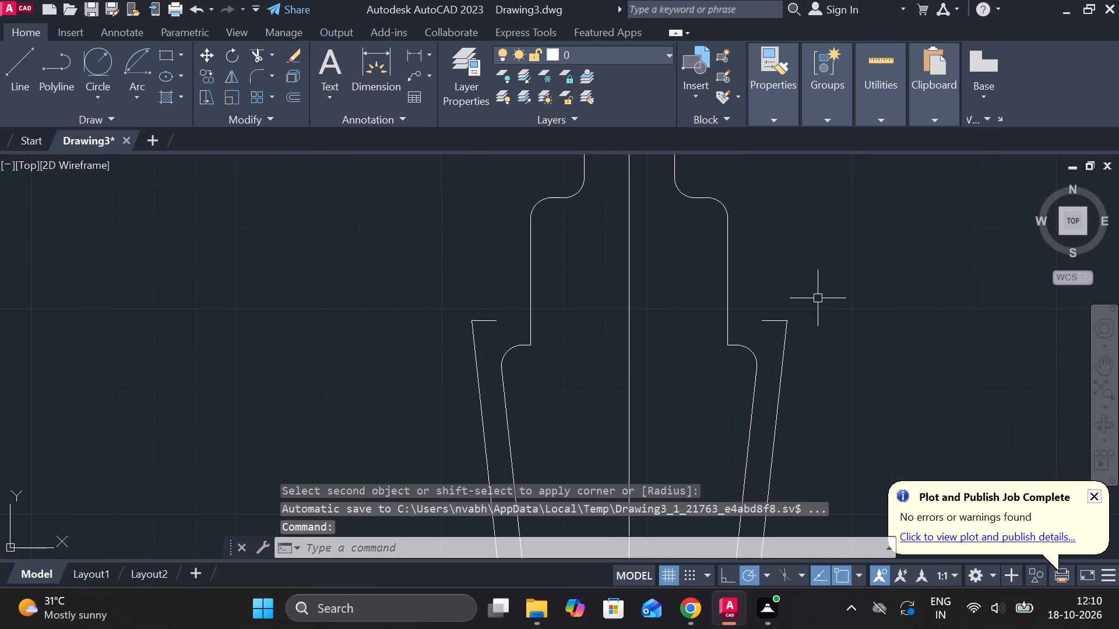
pyautogui.press('Escape')
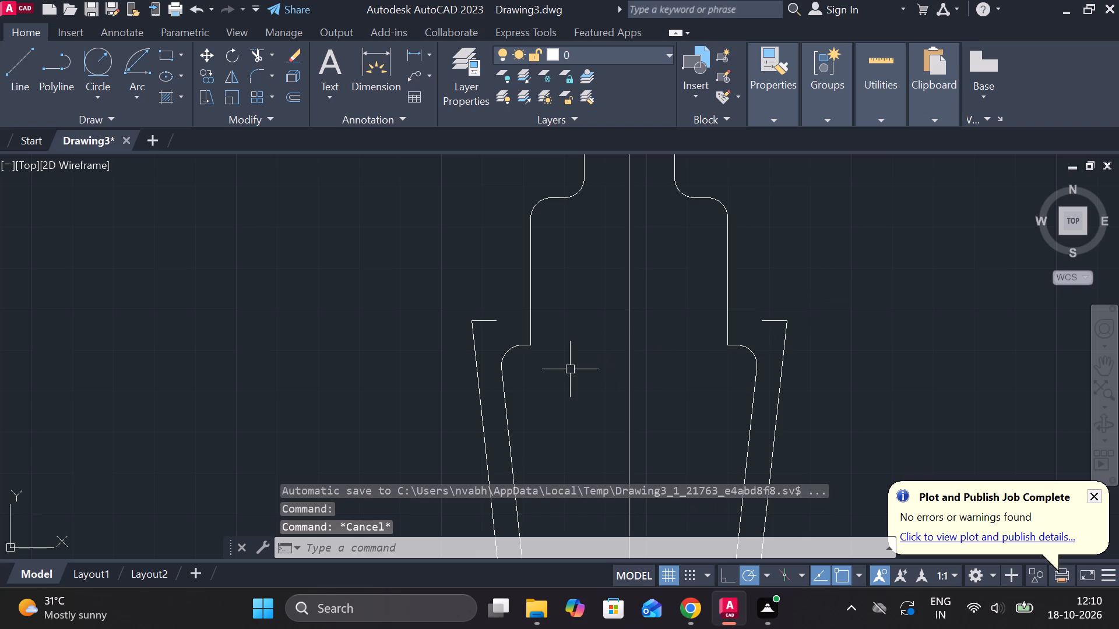
# Draw a horizontal line across the block's base, joining its two lower corners.
pyautogui.press('l')
pyautogui.press('Return')
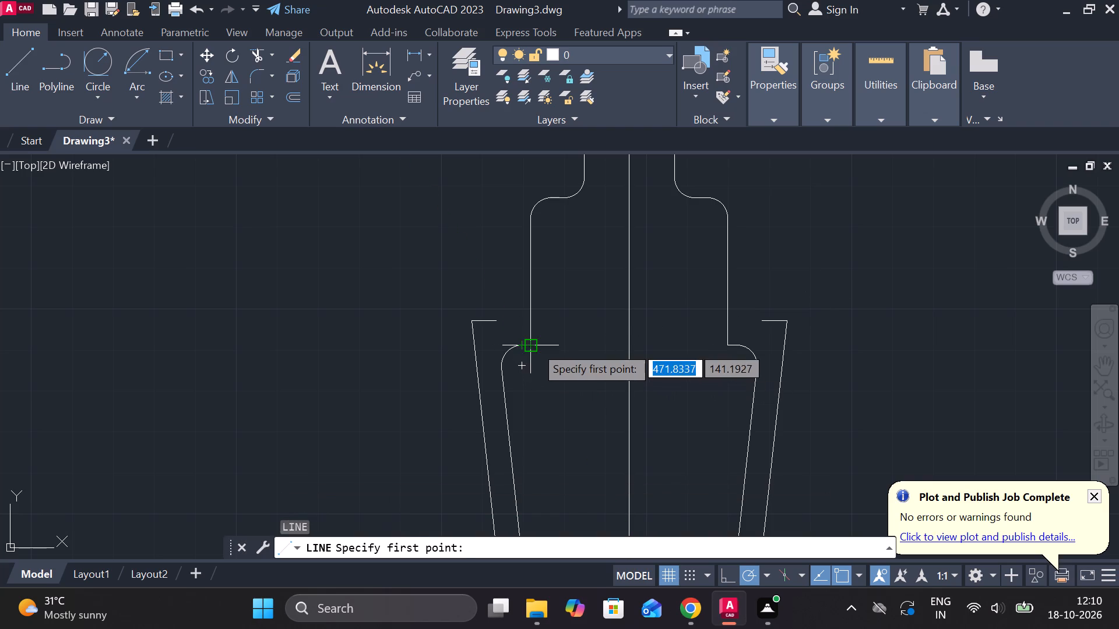
pyautogui.click(534, 345)
pyautogui.click(723, 346)
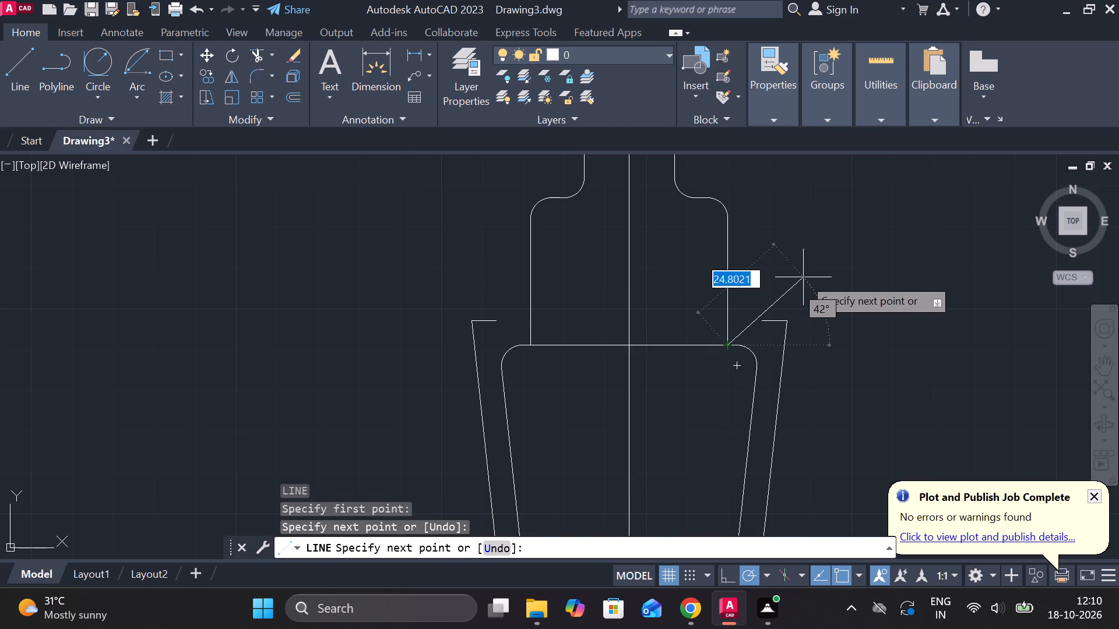
pyautogui.press('Escape')
# Draw a horizontal line across the block's top edge, beneath the stem, between the fillets on both sides.
pyautogui.moveTo(659, 295); pyautogui.dragTo(675, 387, button='middle')
pyautogui.press('space')
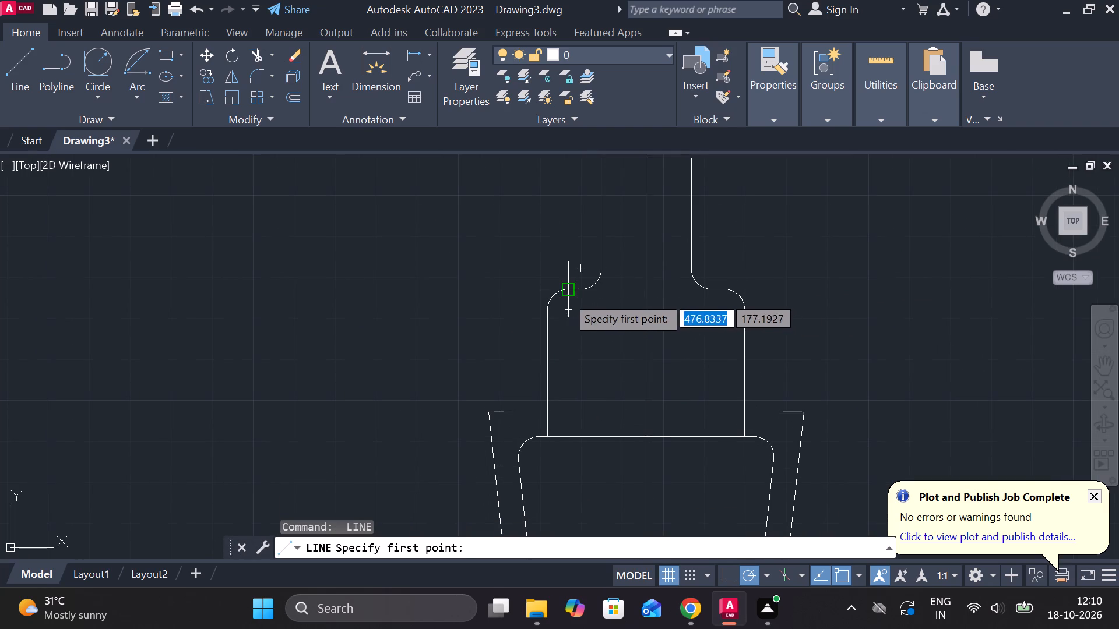
pyautogui.click(572, 293)
pyautogui.click(715, 294)
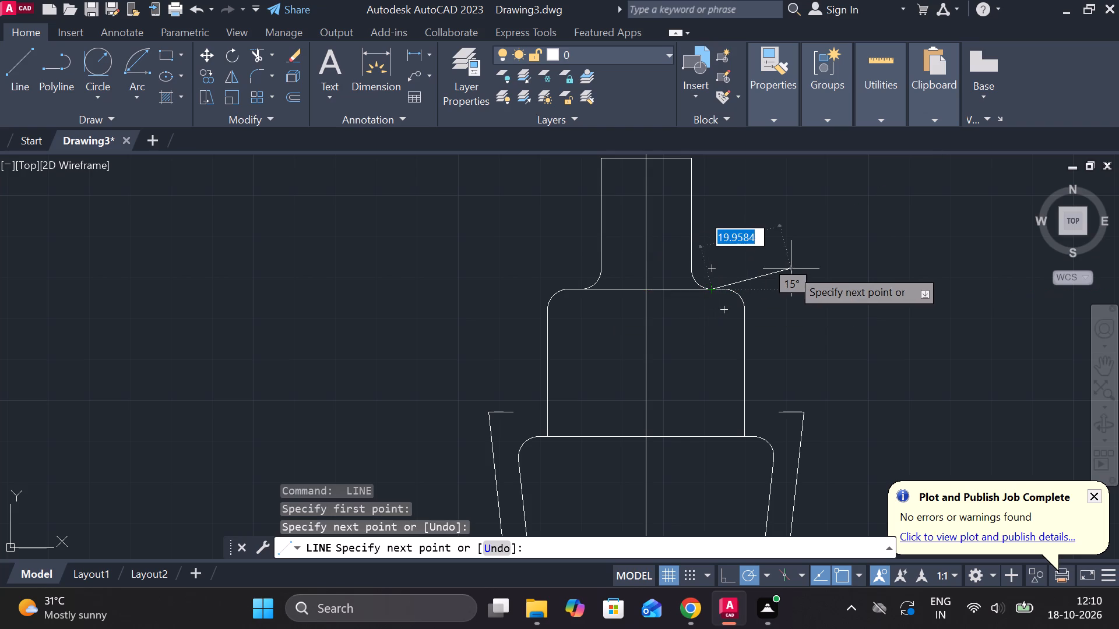
pyautogui.press('Escape')
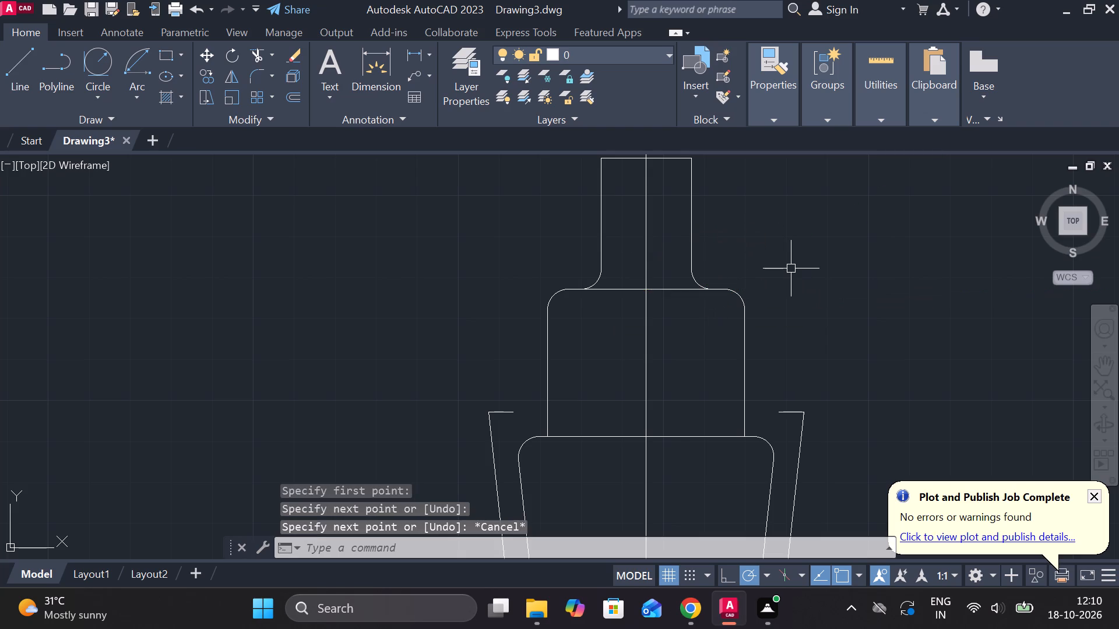
# Fillet both top corners of the stem with radius 5.
pyautogui.moveTo(786, 273); pyautogui.dragTo(803, 359, button='middle')
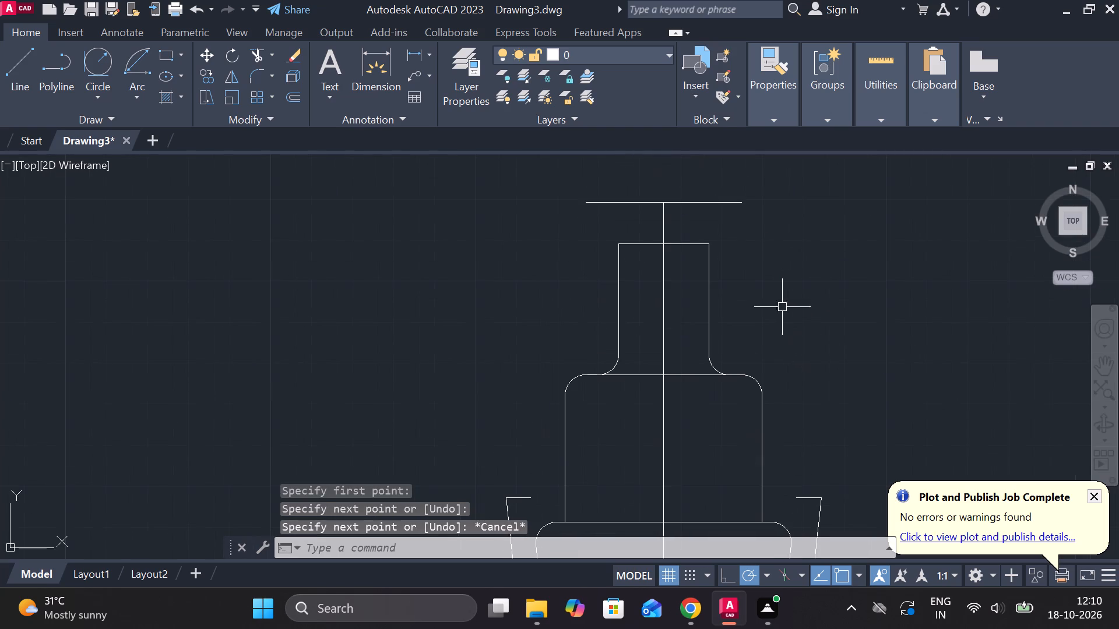
pyautogui.press('Escape')
pyautogui.write('F R')
pyautogui.press('space')
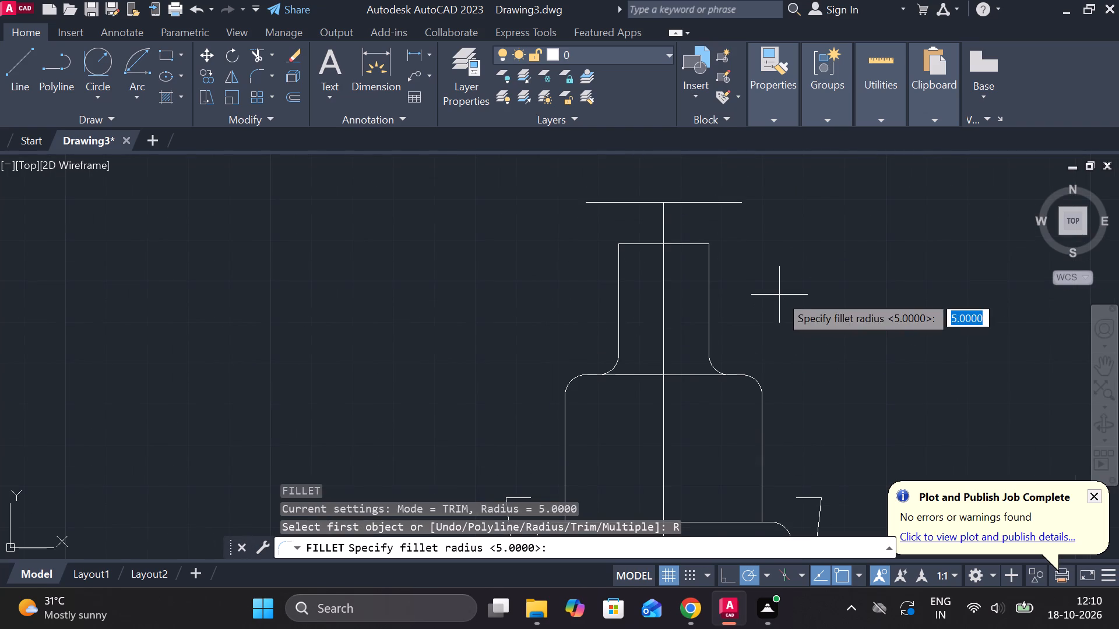
pyautogui.press('space')
pyautogui.click(694, 246)
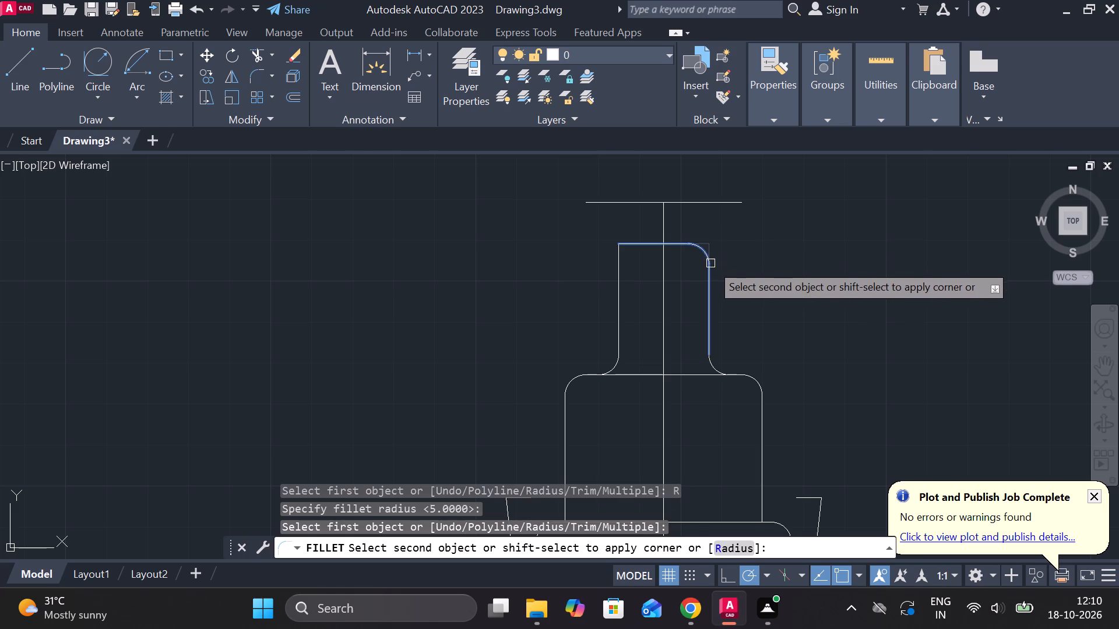
pyautogui.click(710, 263)
pyautogui.press('space')
pyautogui.click(636, 249)
pyautogui.click(634, 243)
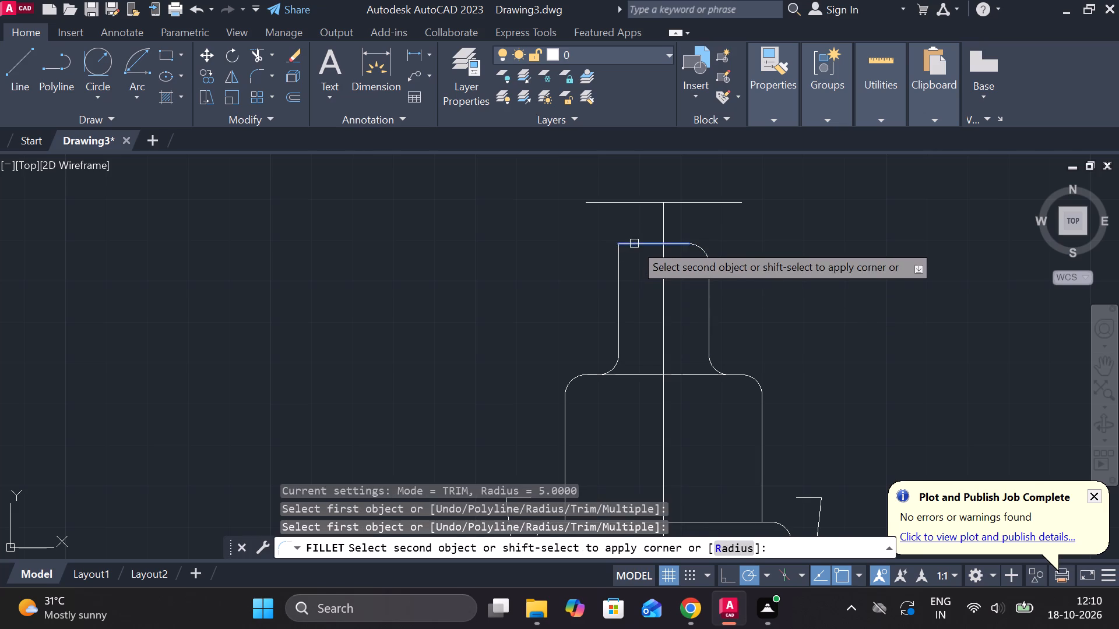
pyautogui.click(616, 263)
pyautogui.scroll(-1, 808, 277)
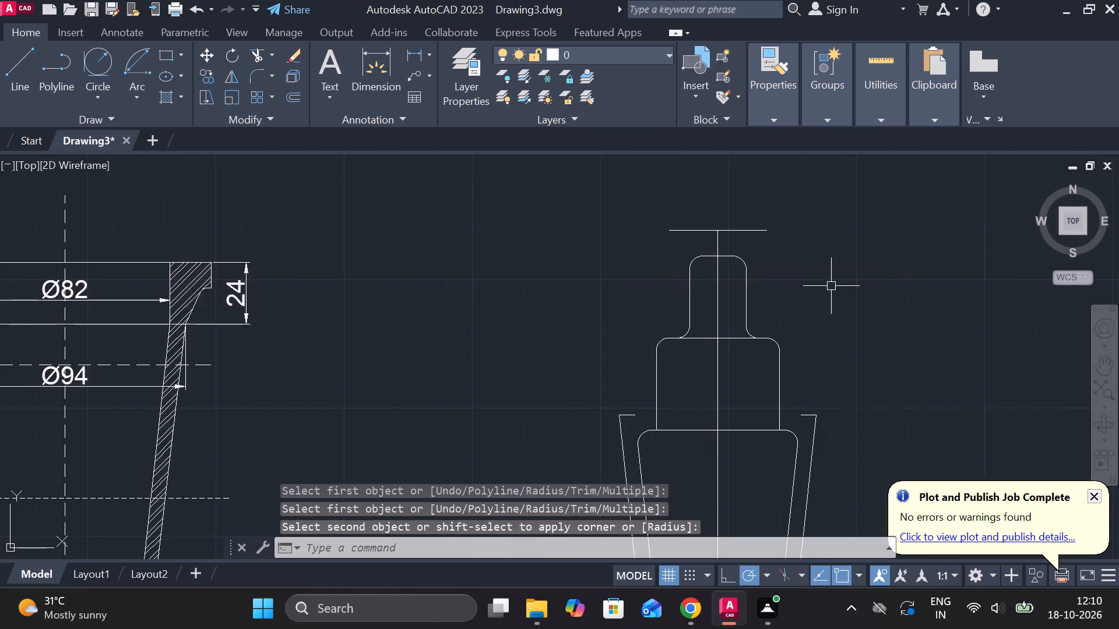
pyautogui.moveTo(833, 287); pyautogui.dragTo(799, 211, button='middle')
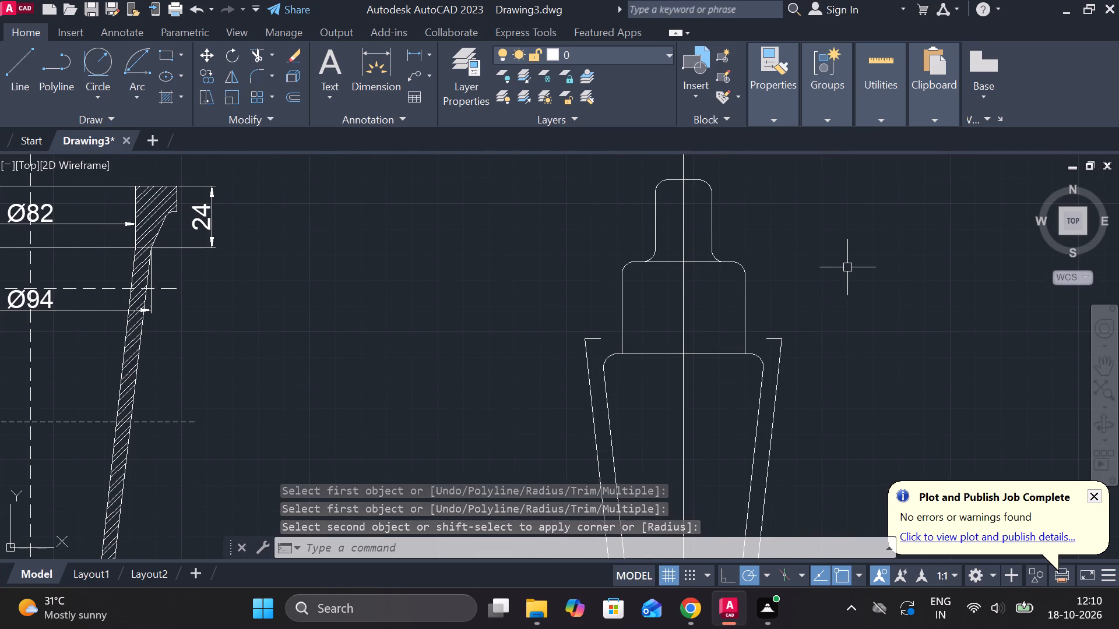
pyautogui.press('Escape')
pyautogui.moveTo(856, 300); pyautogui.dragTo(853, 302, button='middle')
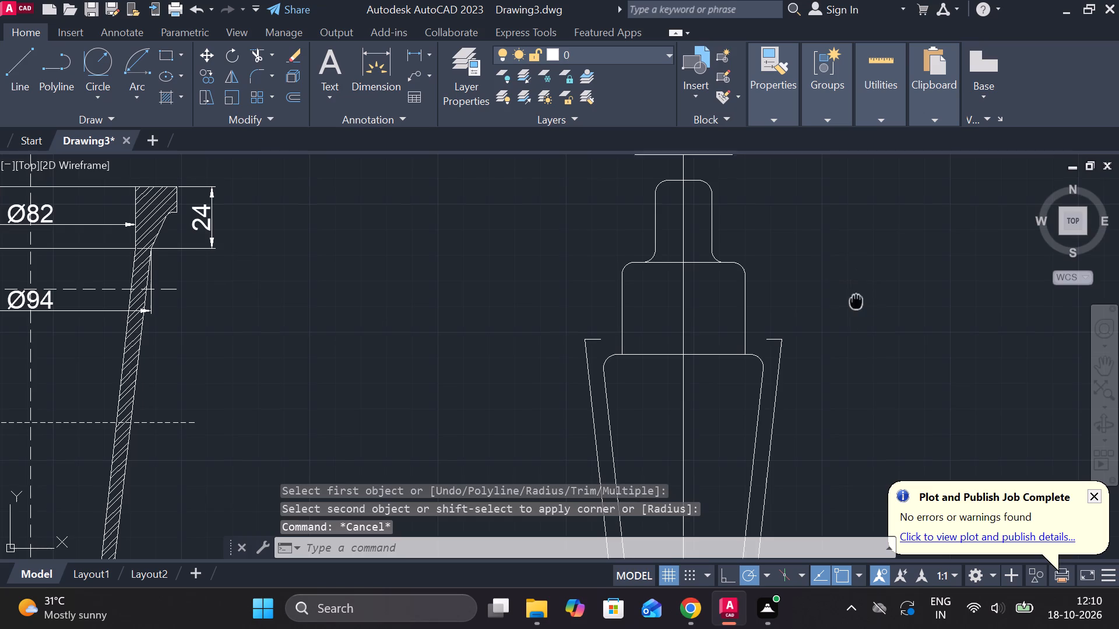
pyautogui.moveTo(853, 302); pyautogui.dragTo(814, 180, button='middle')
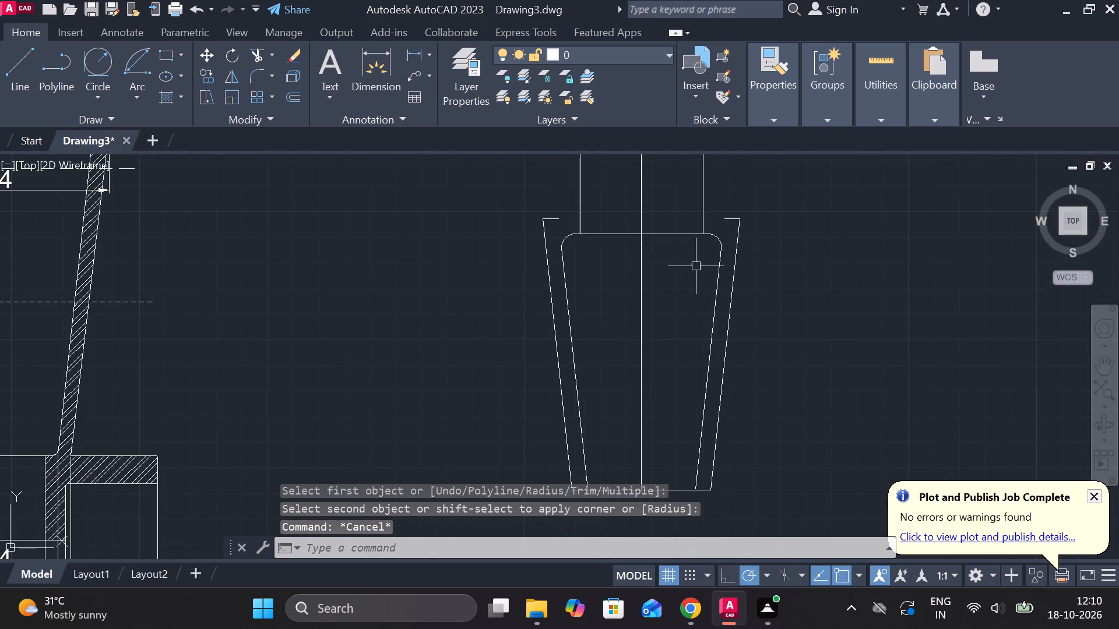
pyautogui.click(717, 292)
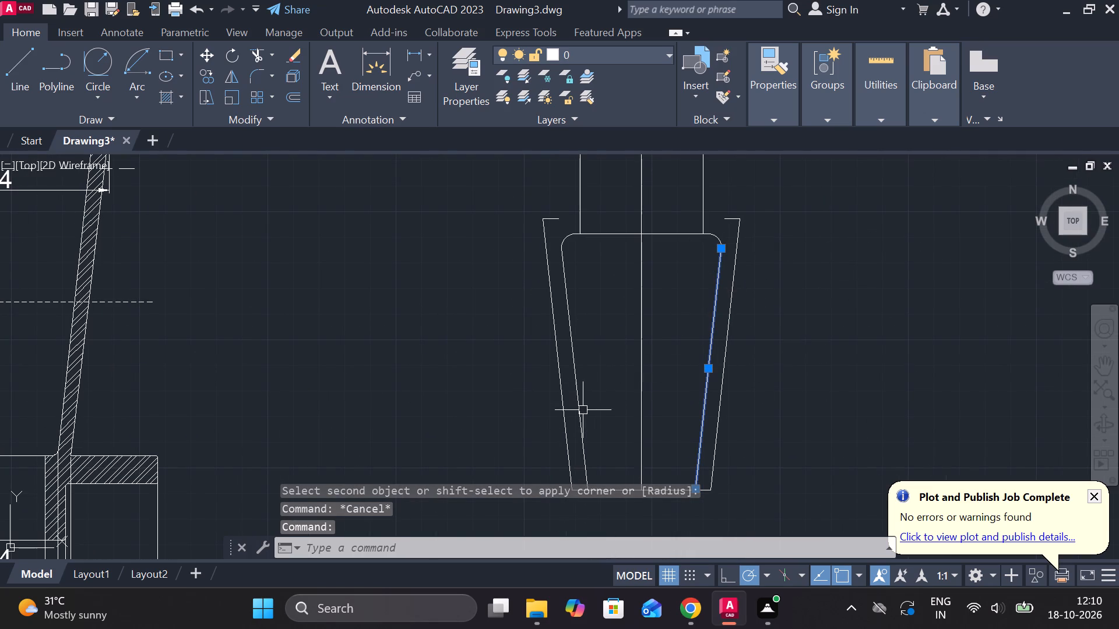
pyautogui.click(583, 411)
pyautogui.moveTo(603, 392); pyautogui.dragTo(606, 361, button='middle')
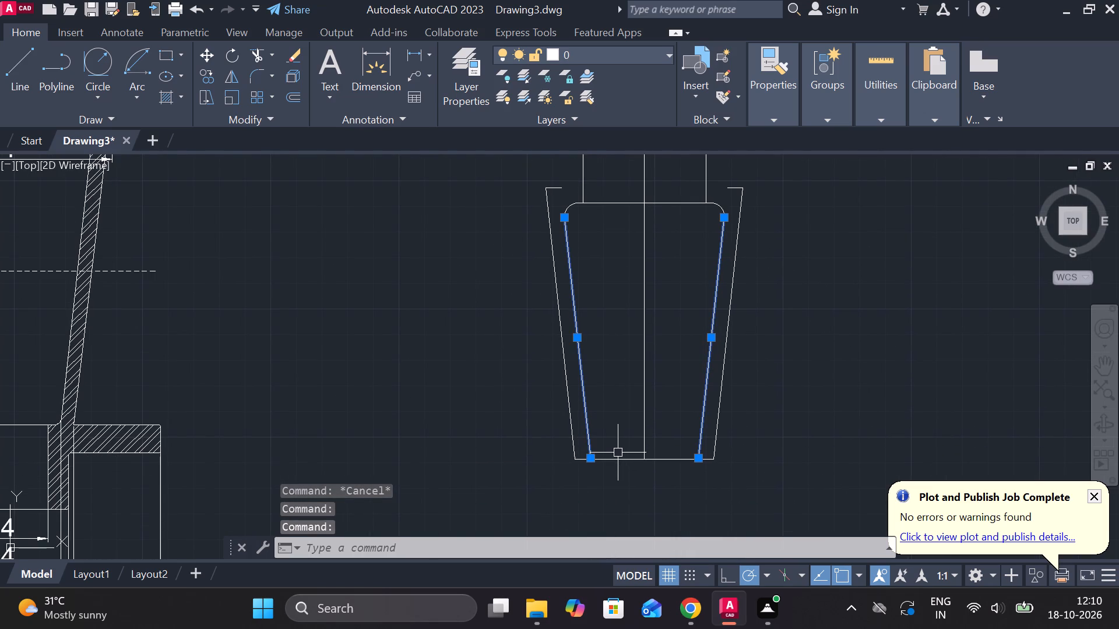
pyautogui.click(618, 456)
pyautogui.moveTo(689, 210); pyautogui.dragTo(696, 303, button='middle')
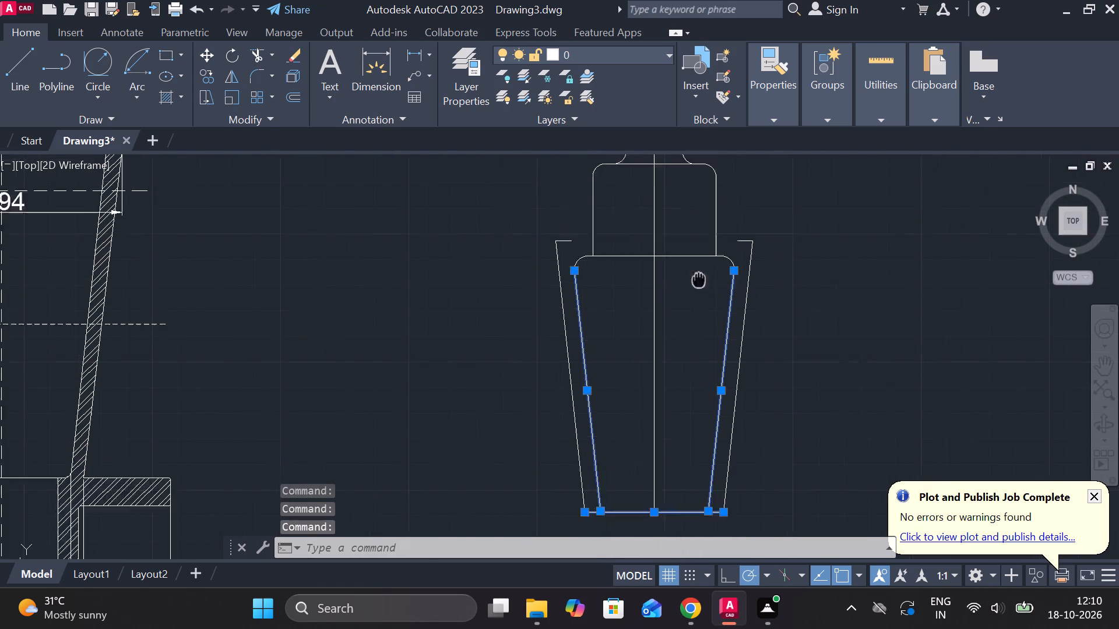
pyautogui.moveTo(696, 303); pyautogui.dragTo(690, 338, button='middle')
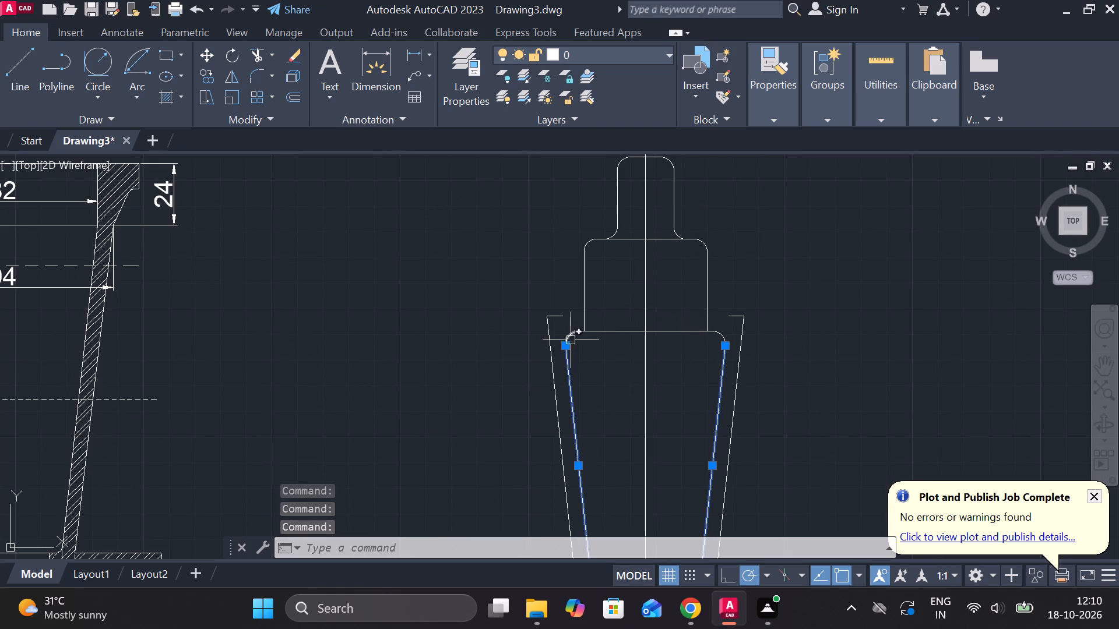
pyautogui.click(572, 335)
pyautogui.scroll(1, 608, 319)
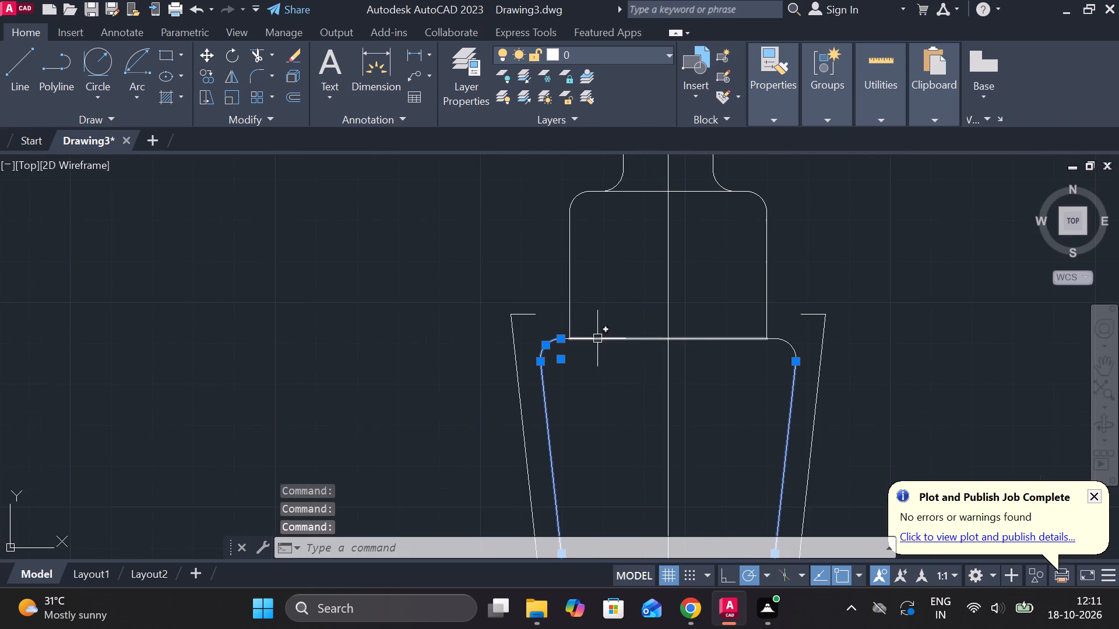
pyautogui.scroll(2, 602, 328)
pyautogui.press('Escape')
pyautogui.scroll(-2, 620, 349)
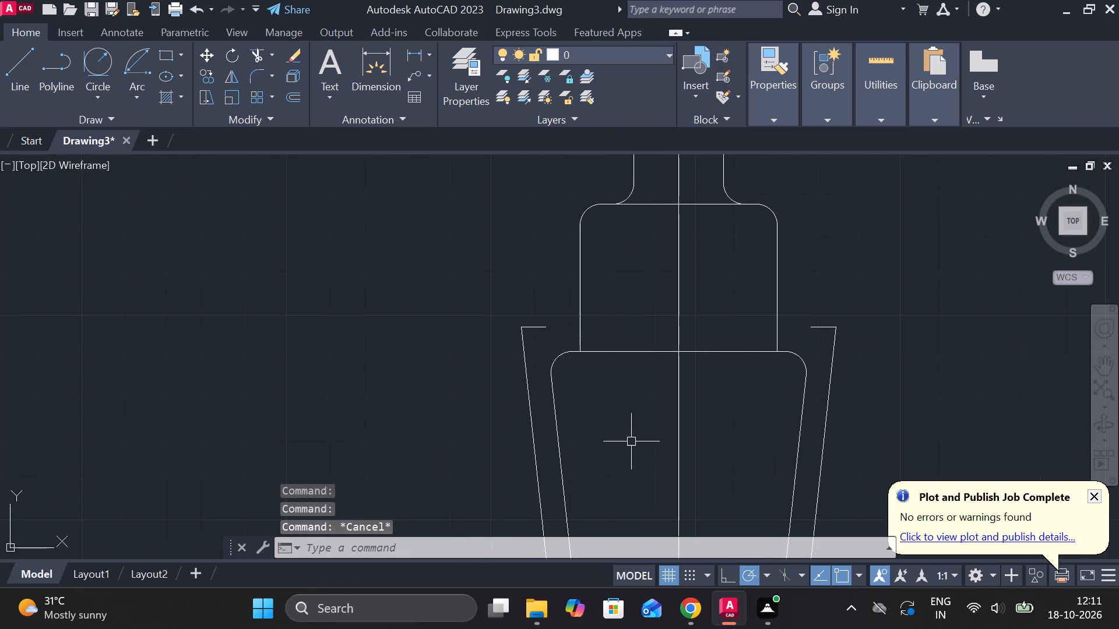
# Join the stem's top edge, both sides, two top fillets and two base fillets into one polyline.
pyautogui.moveTo(636, 310); pyautogui.dragTo(636, 310, button='middle')
pyautogui.moveTo(636, 310); pyautogui.dragTo(593, 433, button='middle')
pyautogui.moveTo(695, 273); pyautogui.dragTo(693, 351, button='middle')
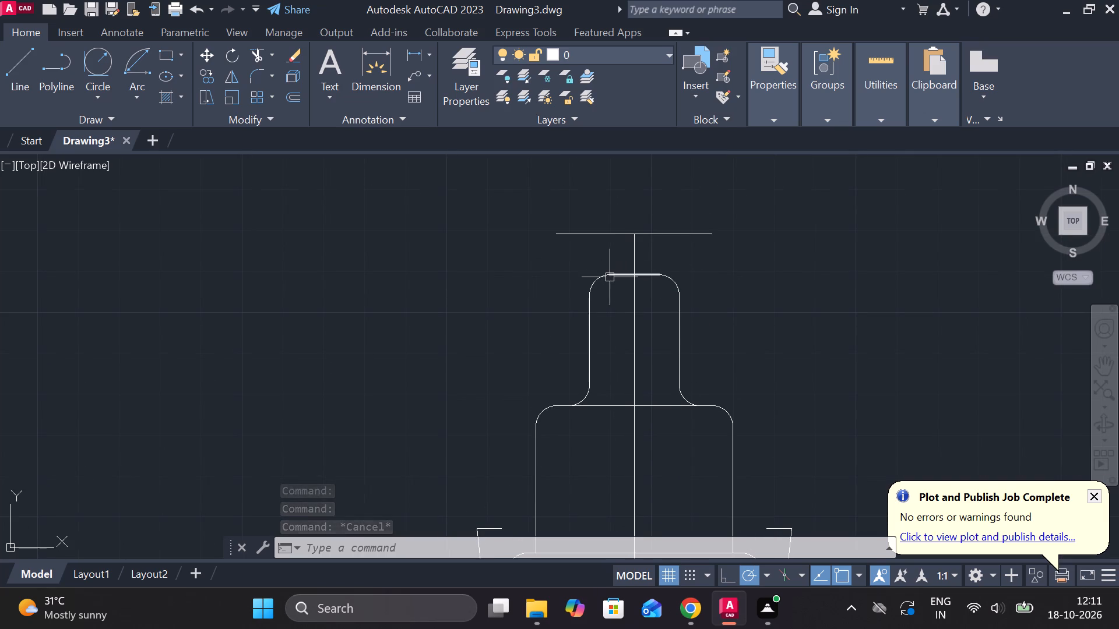
pyautogui.click(610, 277)
pyautogui.click(597, 284)
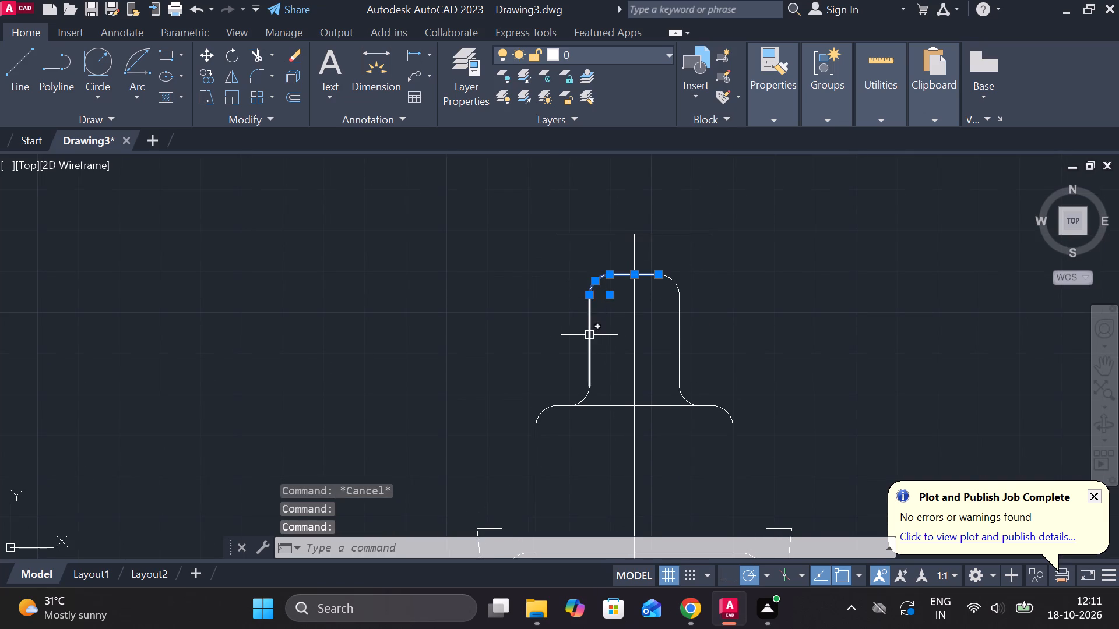
pyautogui.click(589, 335)
pyautogui.click(580, 395)
pyautogui.click(682, 397)
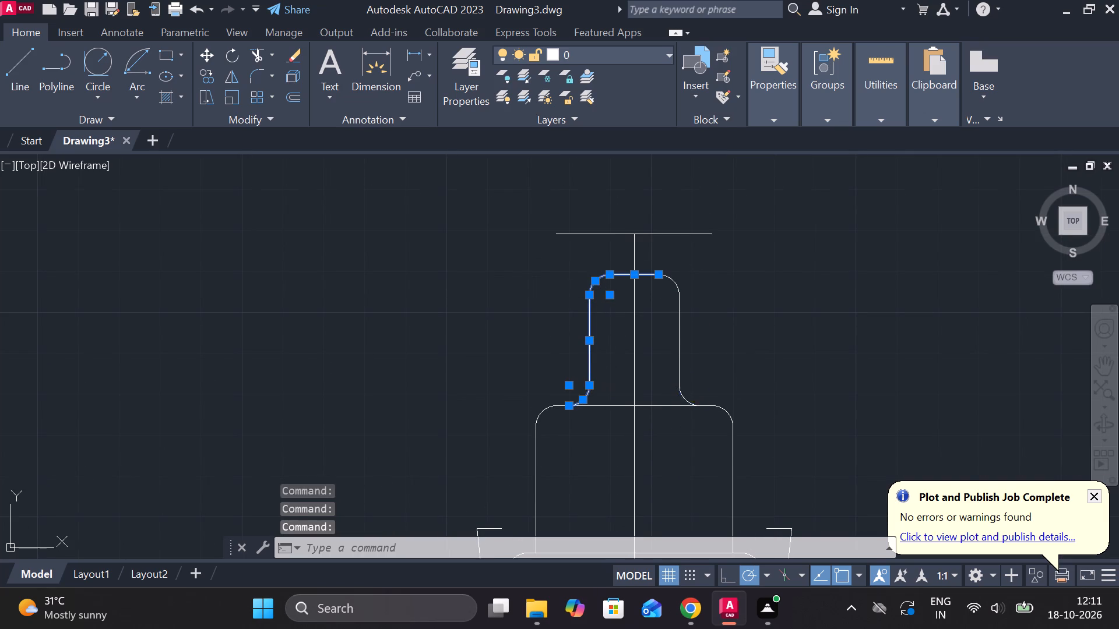
pyautogui.click(689, 328)
pyautogui.click(689, 319)
pyautogui.click(683, 303)
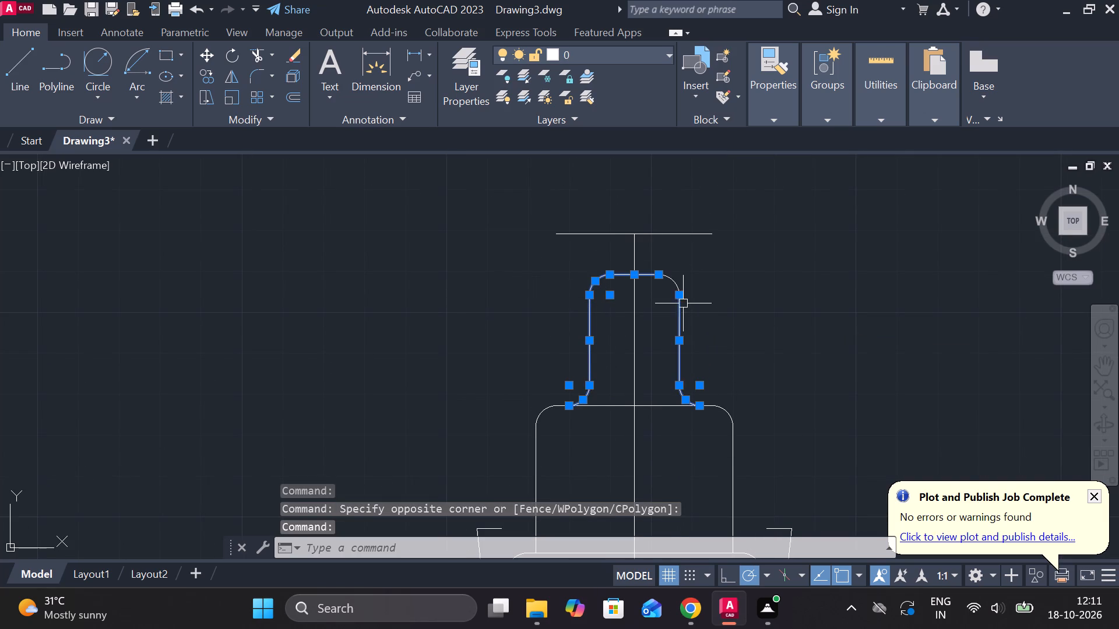
pyautogui.click(669, 277)
pyautogui.press('j')
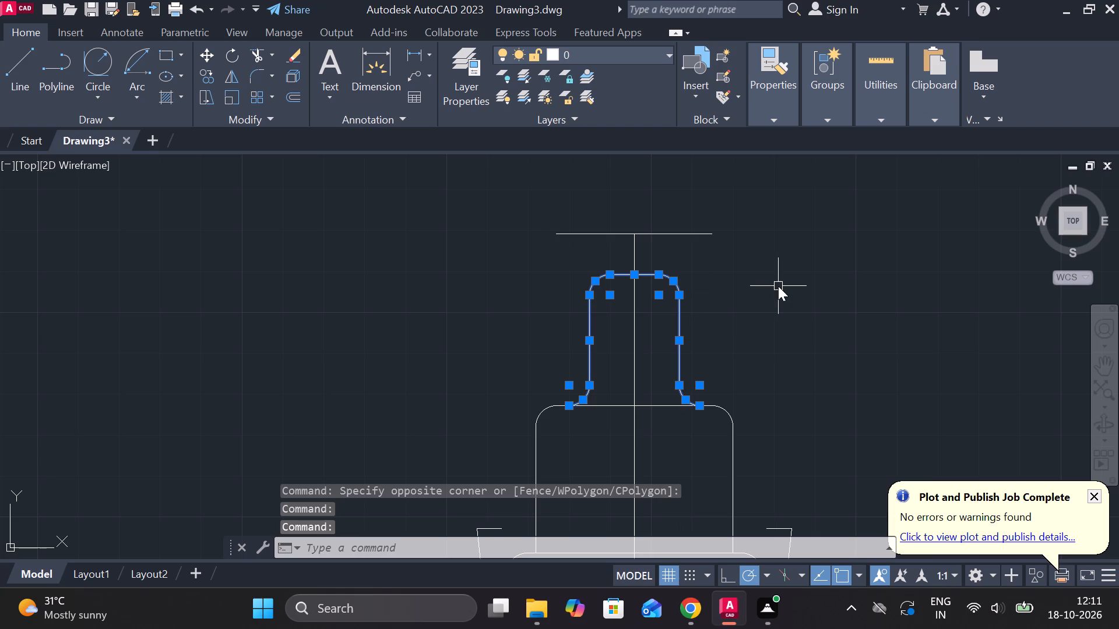
pyautogui.press('Return')
# Offset the joined stem outline outward by 8.
pyautogui.click(681, 325)
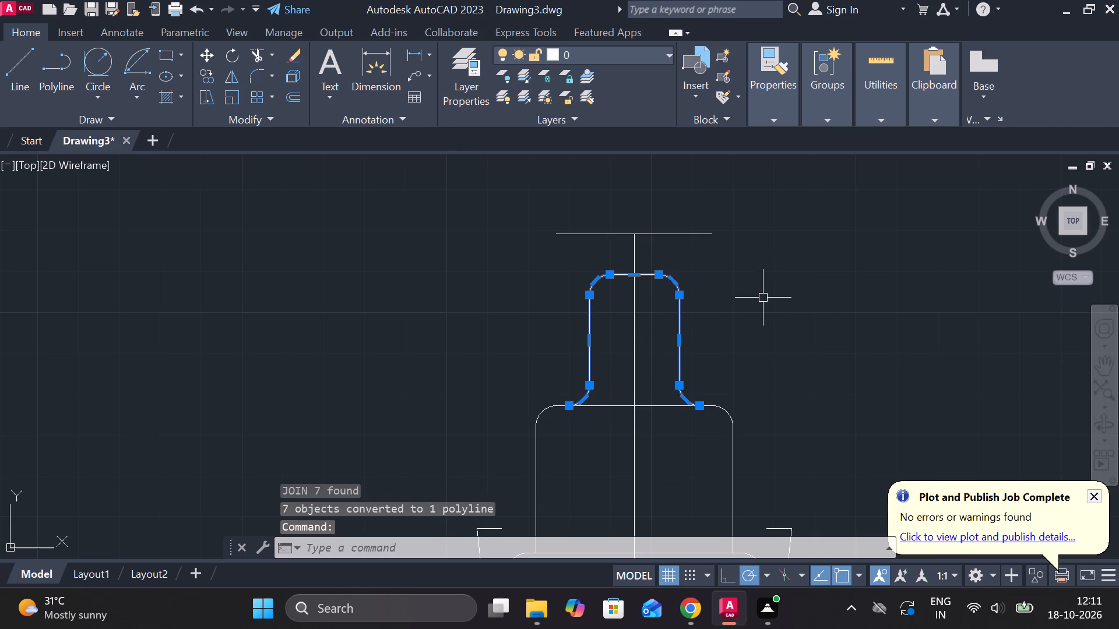
pyautogui.press('o')
pyautogui.press('Return')
pyautogui.press('Return')
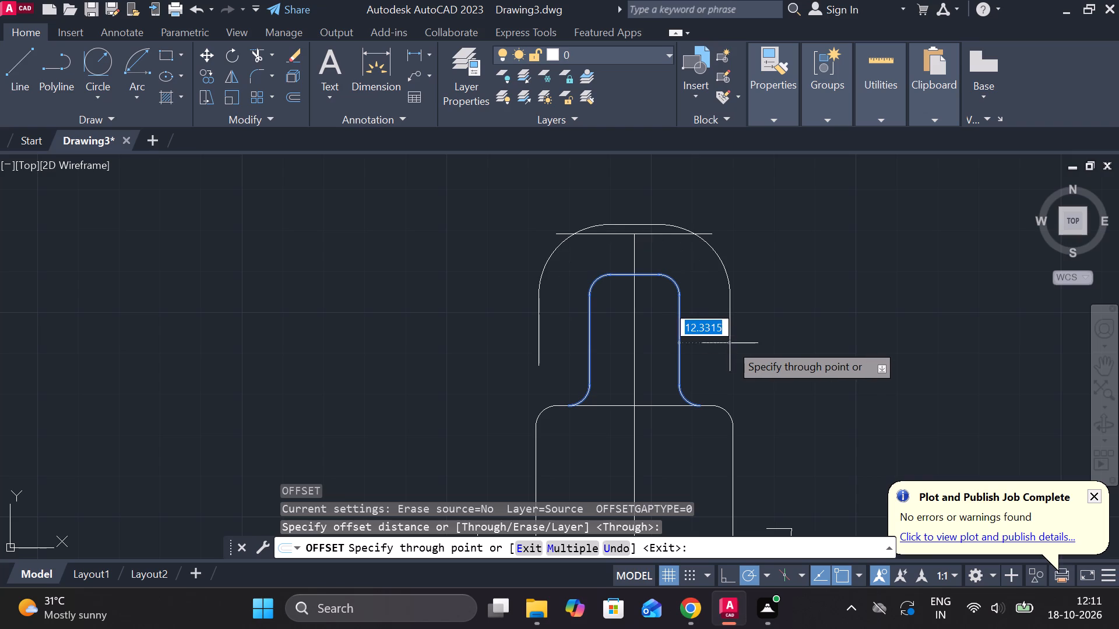
pyautogui.press('8')
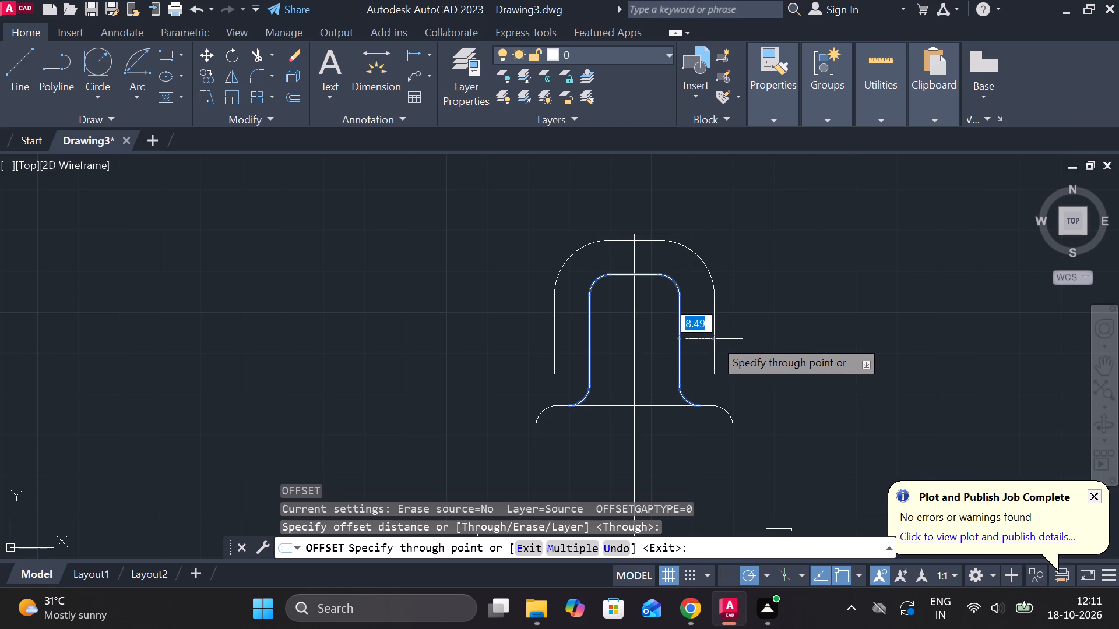
pyautogui.press('Return')
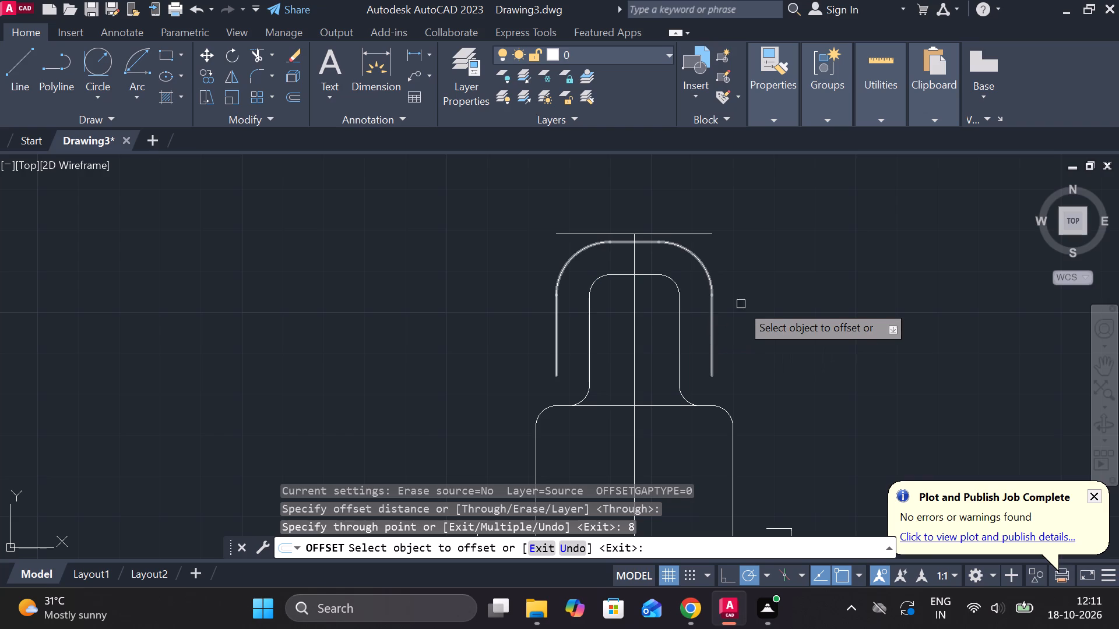
pyautogui.press('Escape')
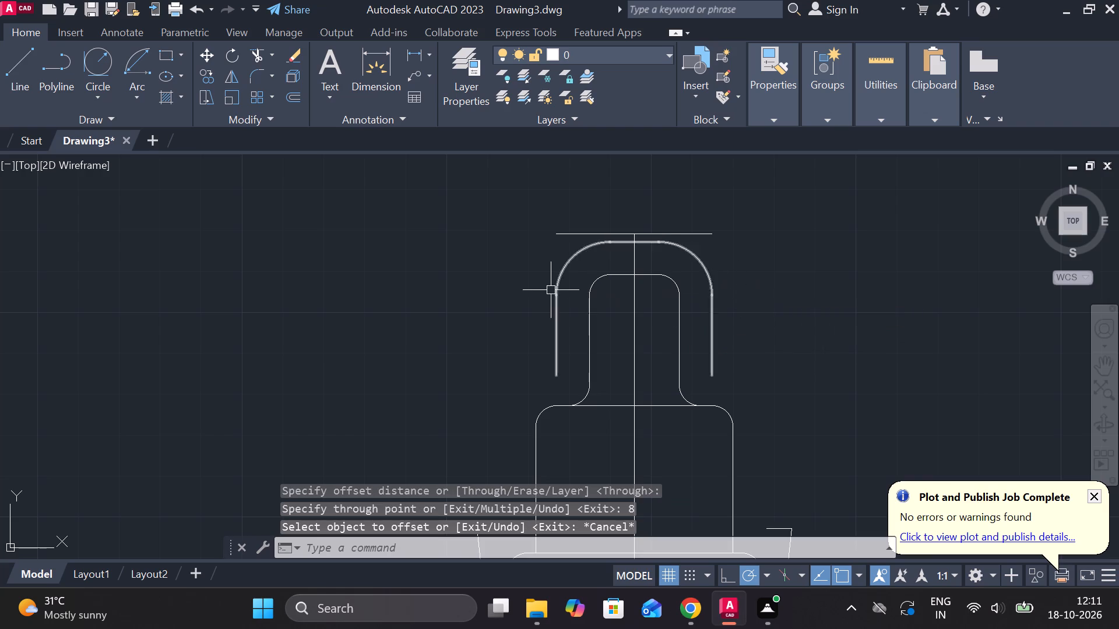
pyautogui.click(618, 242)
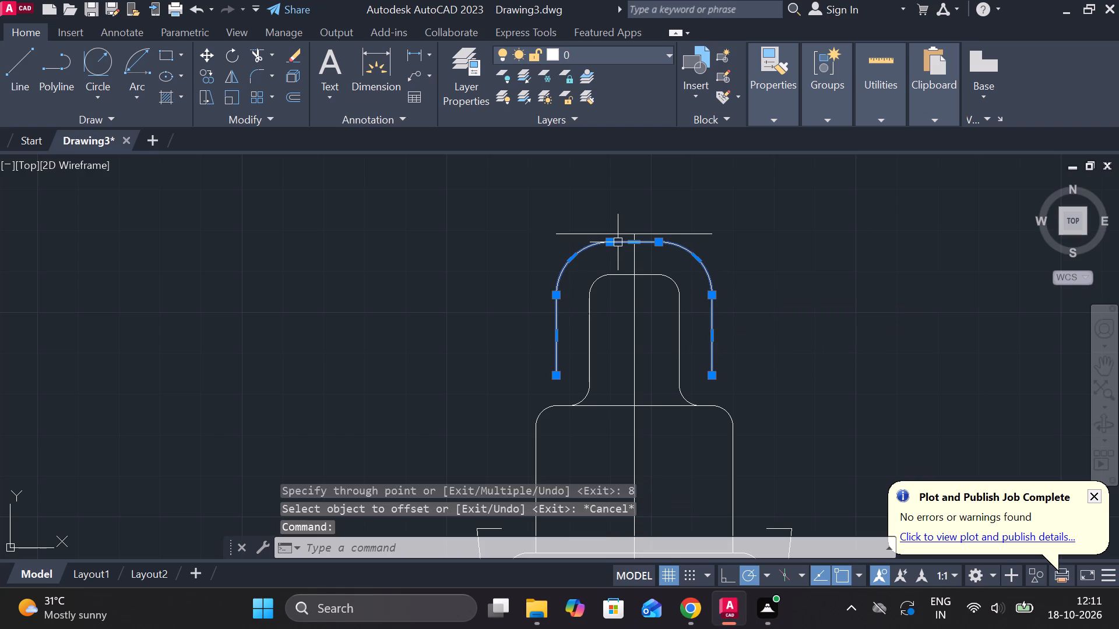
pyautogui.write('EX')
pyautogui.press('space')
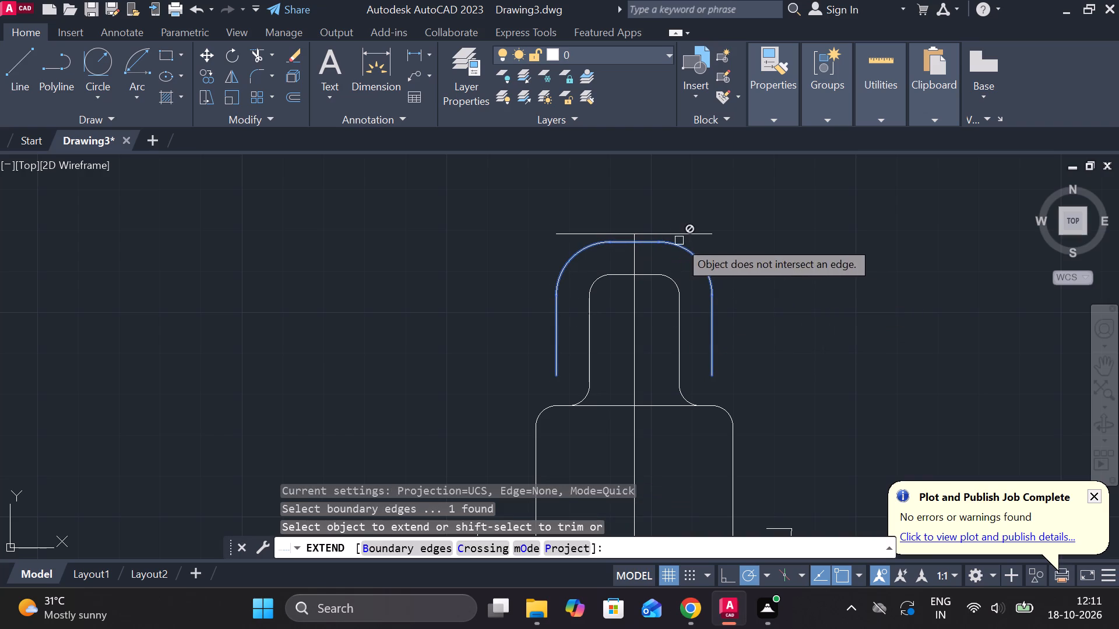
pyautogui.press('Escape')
# Explode the outer offset outline around the stem into separate lines and arcs.
pyautogui.click(653, 246)
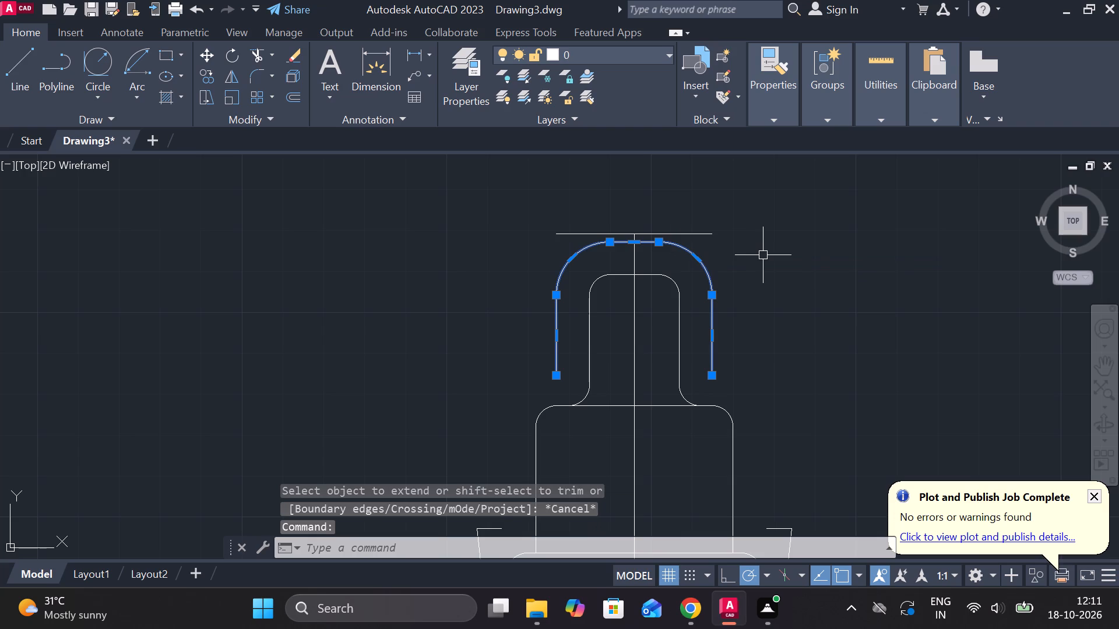
pyautogui.write('EX')
pyautogui.click(805, 311)
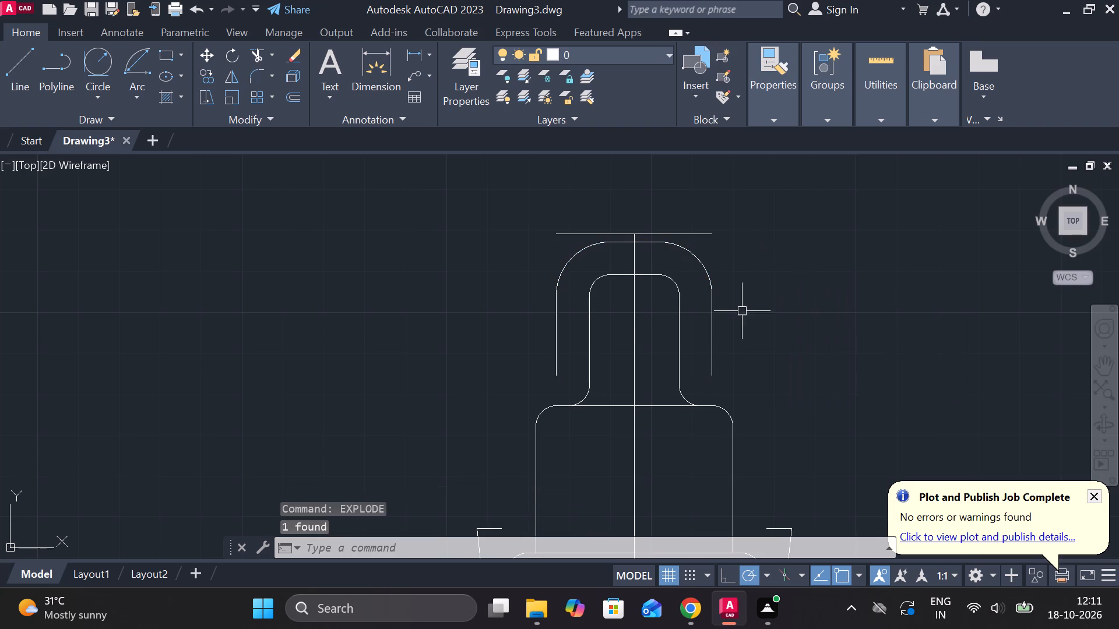
# Lengthen both vertical lines of the outer outline upward, past the horizontal line above the stem.
pyautogui.click(557, 327)
pyautogui.click(553, 296)
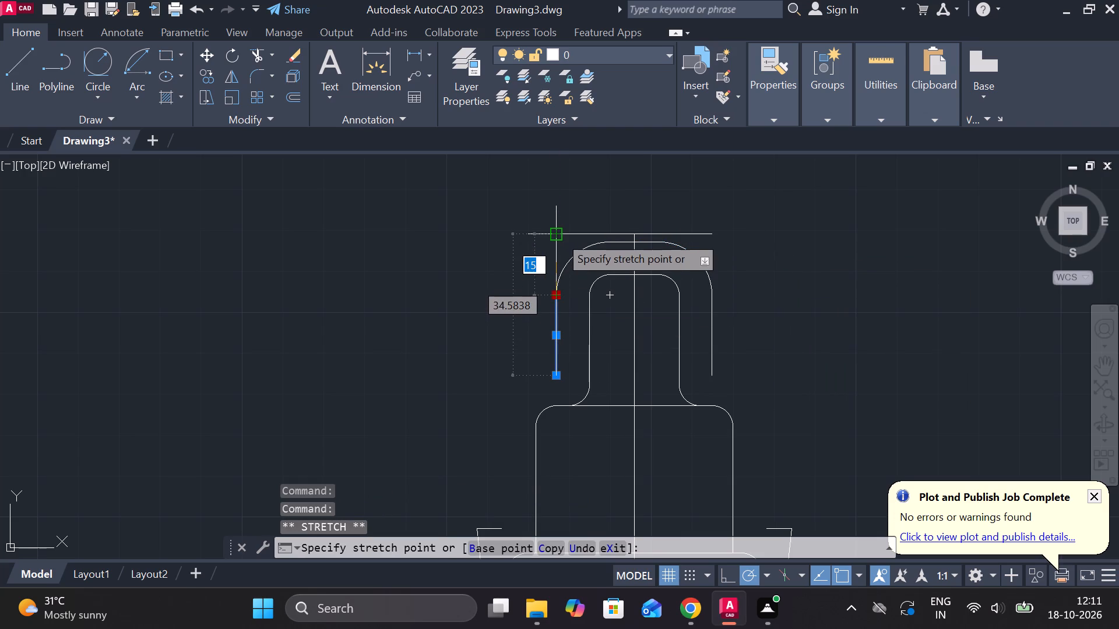
pyautogui.click(559, 169)
pyautogui.press('Escape')
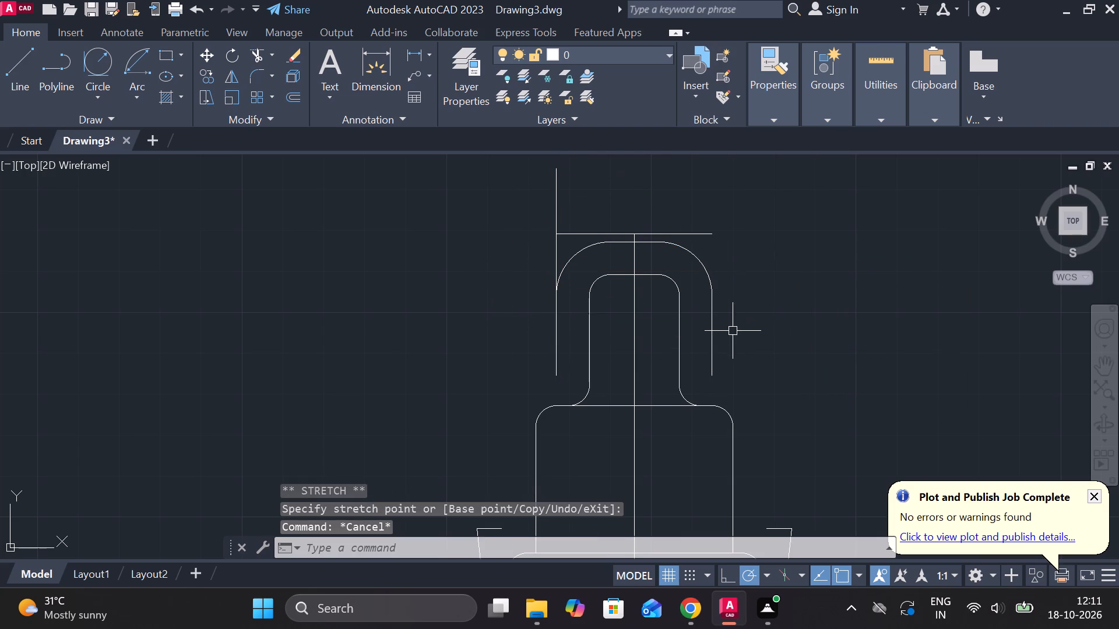
pyautogui.click(712, 340)
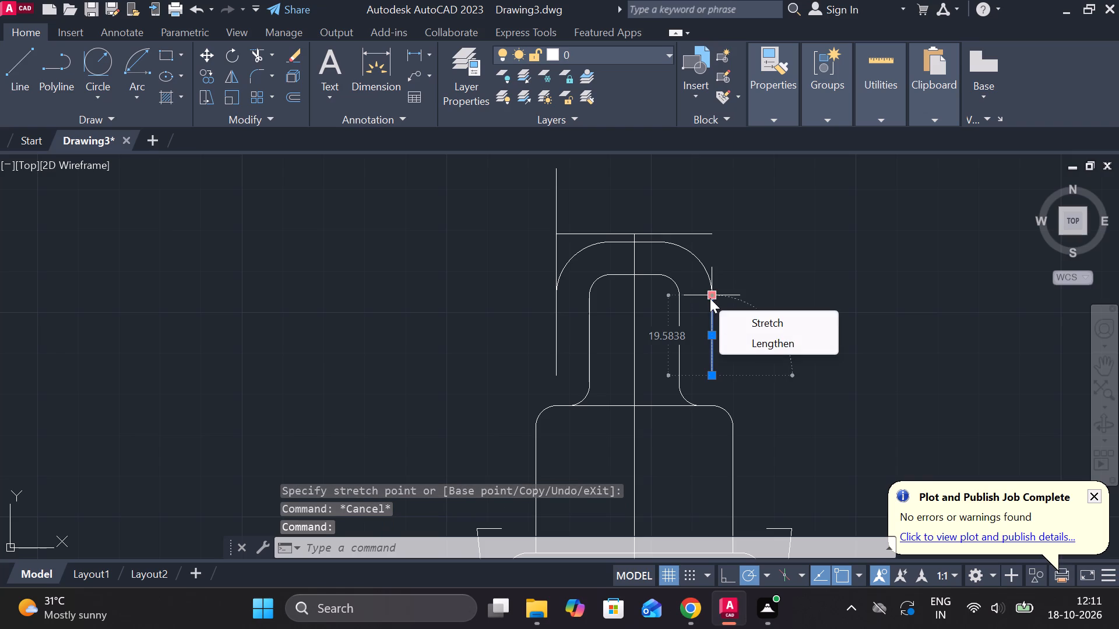
pyautogui.click(747, 348)
pyautogui.click(728, 196)
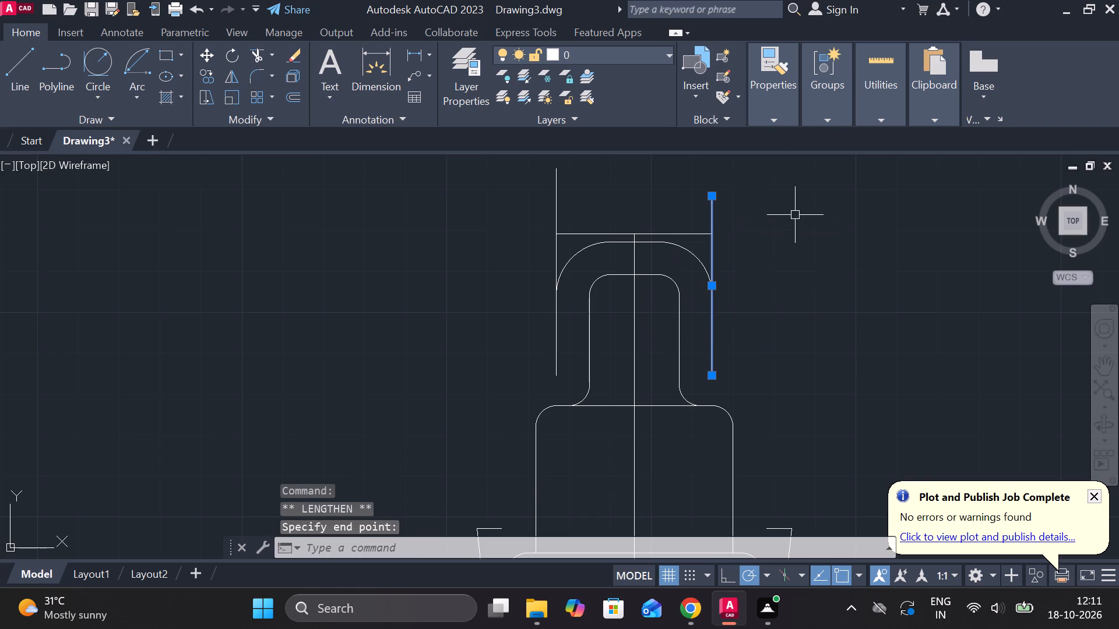
pyautogui.press('Escape')
pyautogui.press('r')
pyautogui.press('Escape')
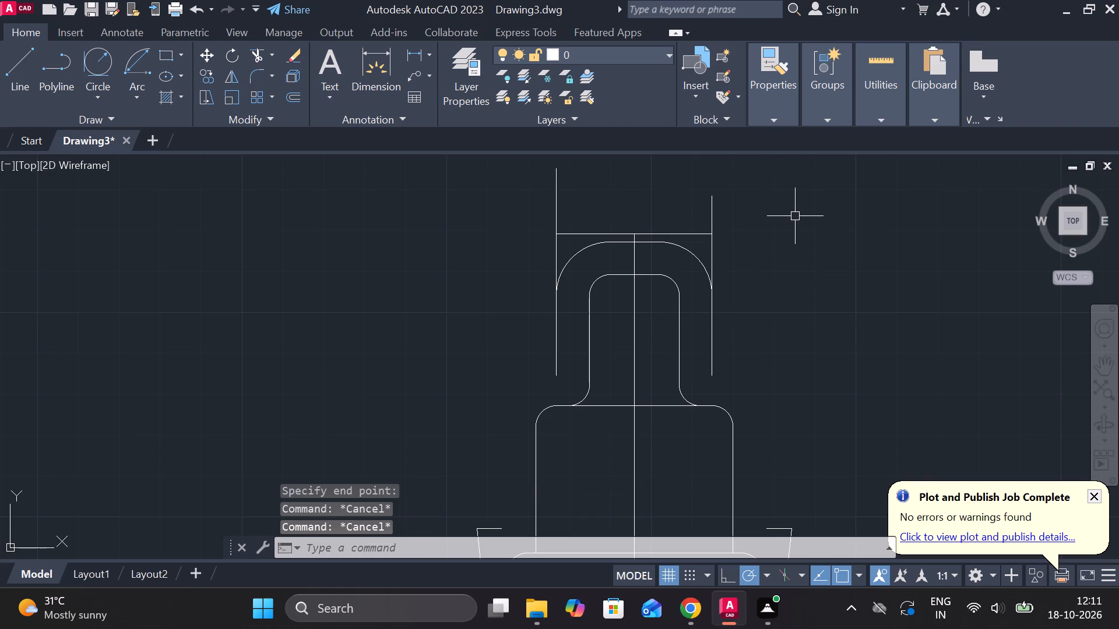
# Trim both vertical outer lines where they extend above the horizontal line over the stem.
pyautogui.write('TR')
pyautogui.press('space')
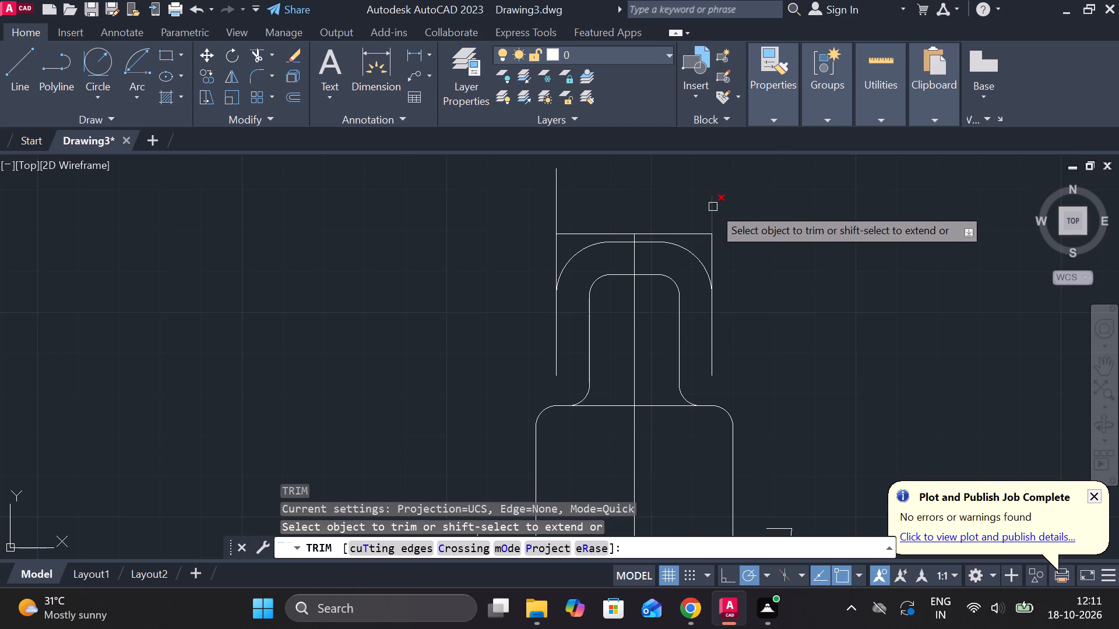
pyautogui.click(713, 207)
pyautogui.doubleClick(550, 210)
pyautogui.click(576, 210)
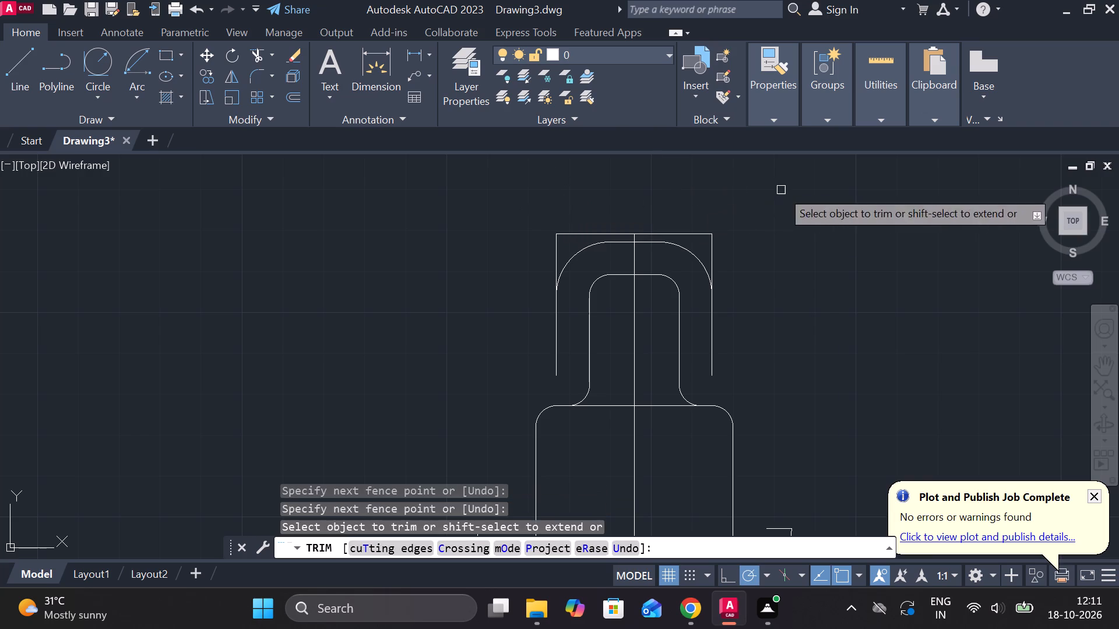
pyautogui.press('Escape')
# Remove both rounded corner arcs and the top line between them from the offset outline around the stem using Trim.
pyautogui.press('space')
pyautogui.click(698, 263)
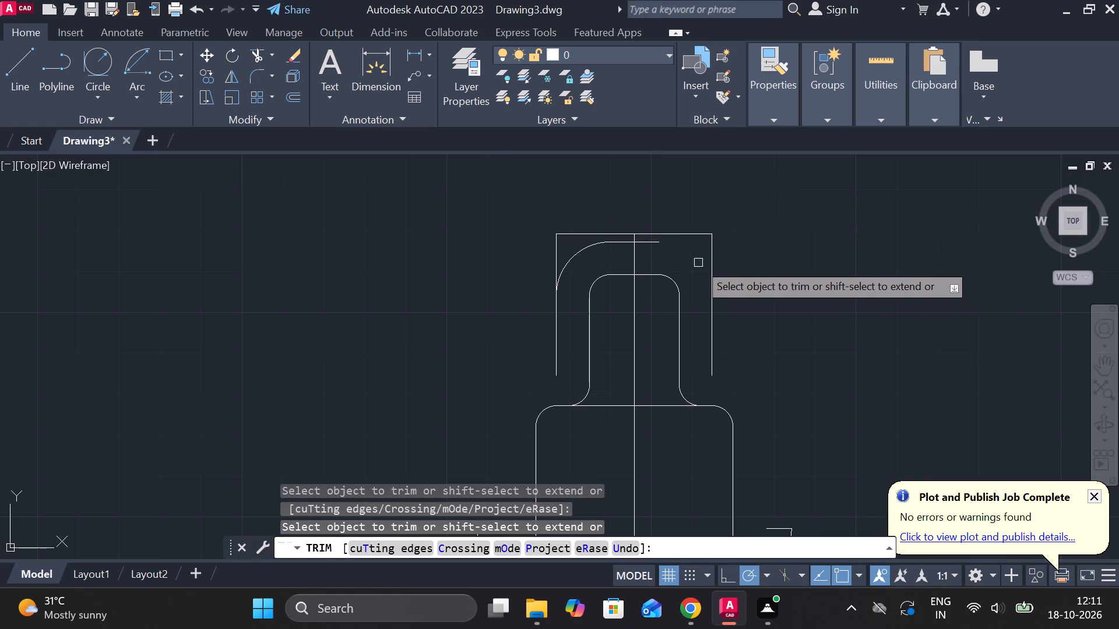
pyautogui.click(652, 243)
pyautogui.click(583, 246)
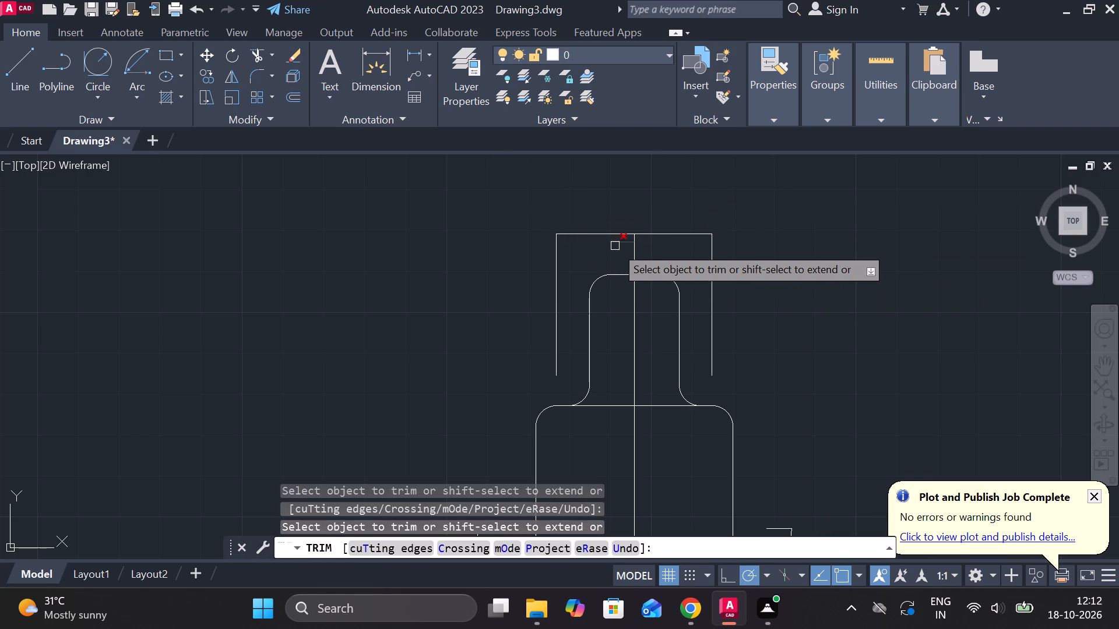
pyautogui.click(615, 246)
pyautogui.moveTo(805, 312); pyautogui.dragTo(803, 274, button='middle')
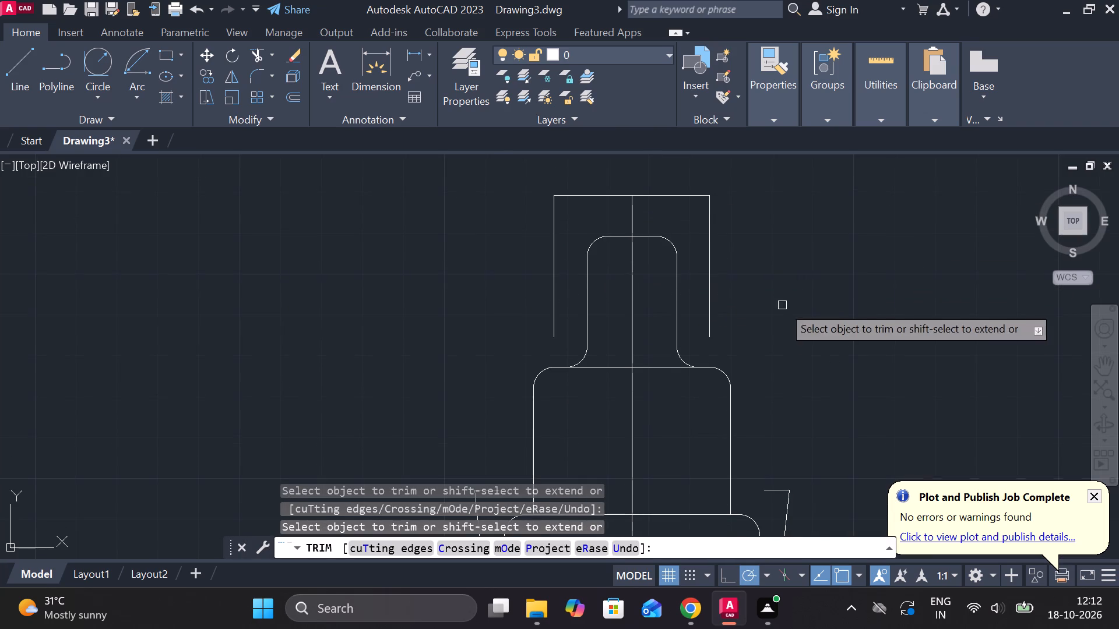
pyautogui.moveTo(776, 354); pyautogui.dragTo(773, 280, button='middle')
pyautogui.press('Escape')
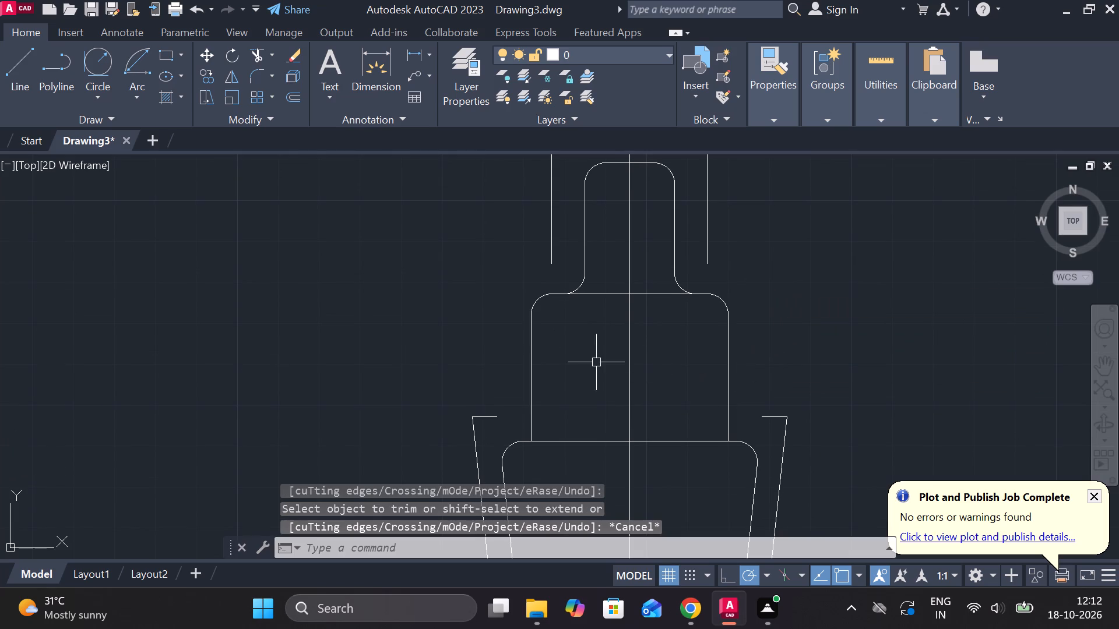
# Join each vertical side of the block with its adjoining top corner fillet into a polyline.
pyautogui.click(530, 349)
pyautogui.click(544, 301)
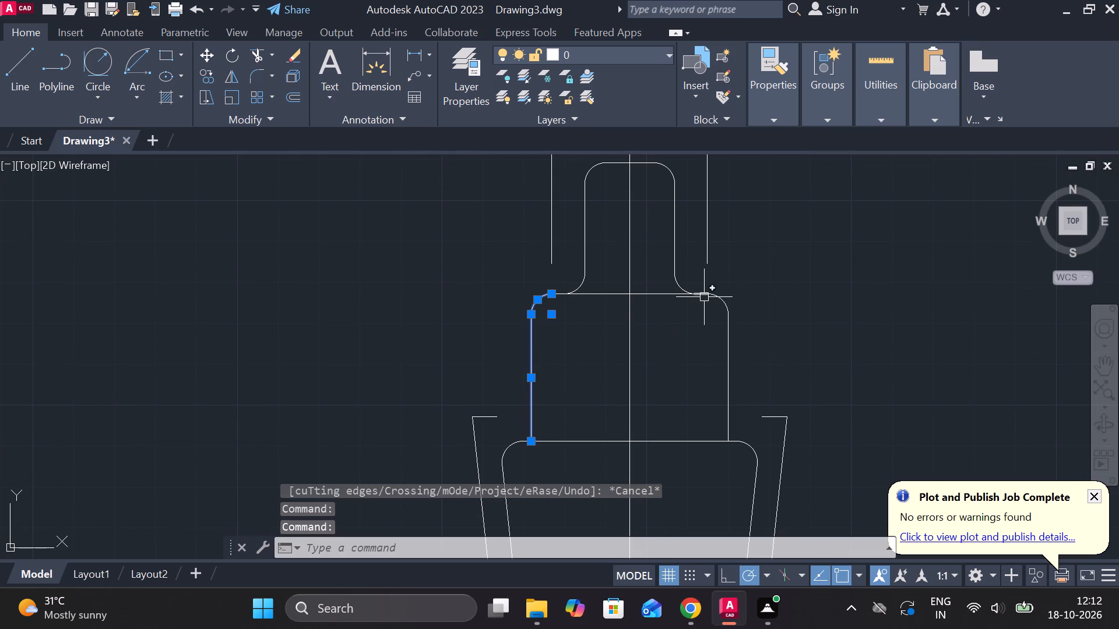
pyautogui.click(704, 297)
pyautogui.click(726, 387)
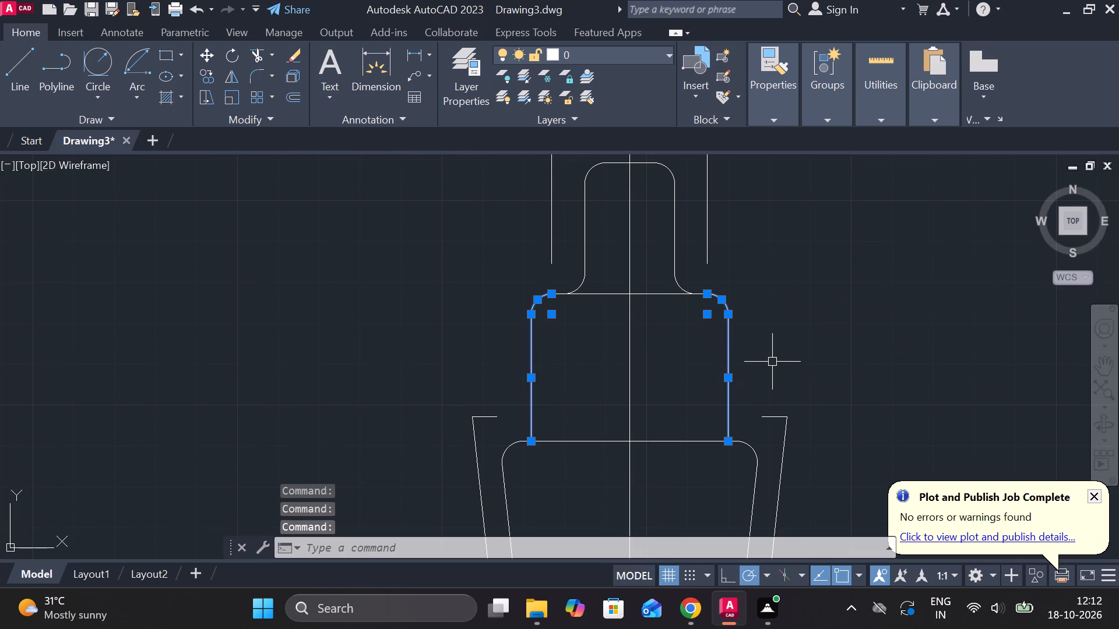
pyautogui.press('j')
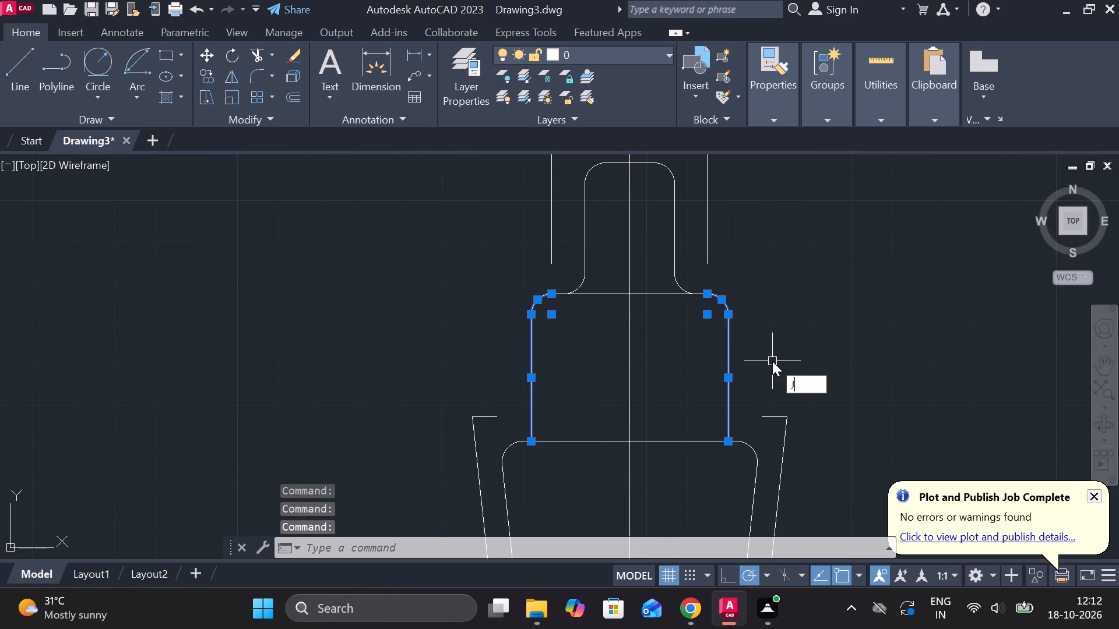
pyautogui.press('Return')
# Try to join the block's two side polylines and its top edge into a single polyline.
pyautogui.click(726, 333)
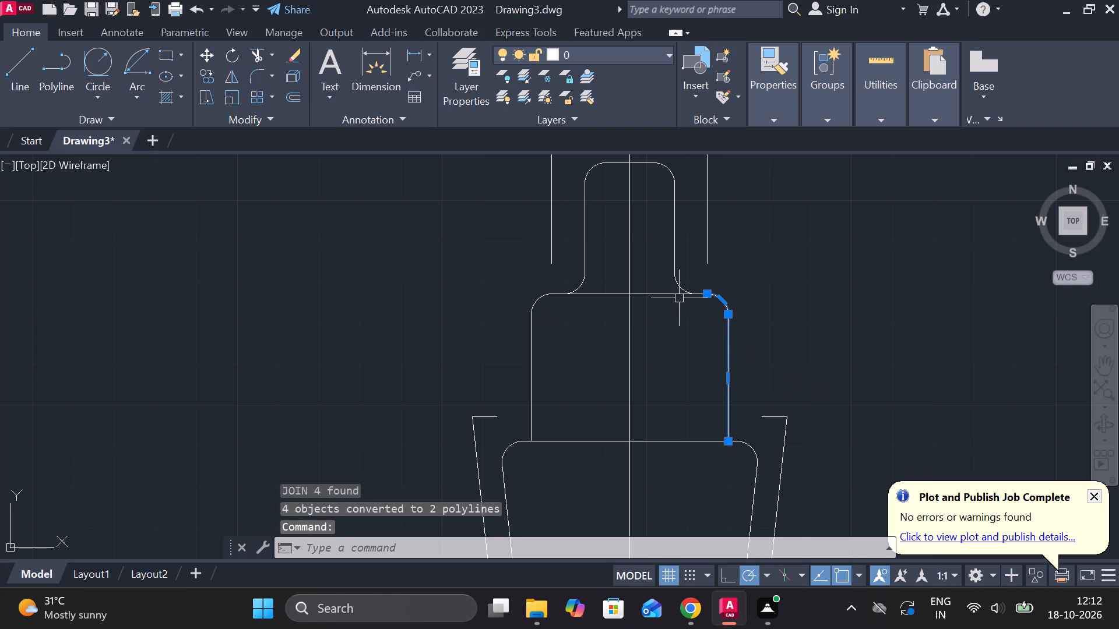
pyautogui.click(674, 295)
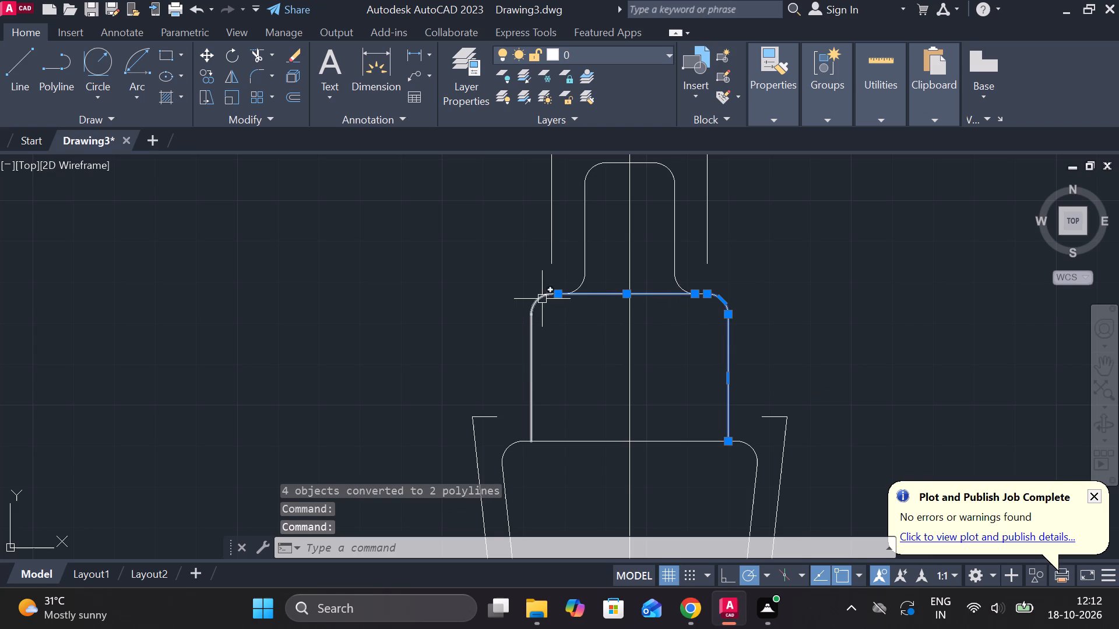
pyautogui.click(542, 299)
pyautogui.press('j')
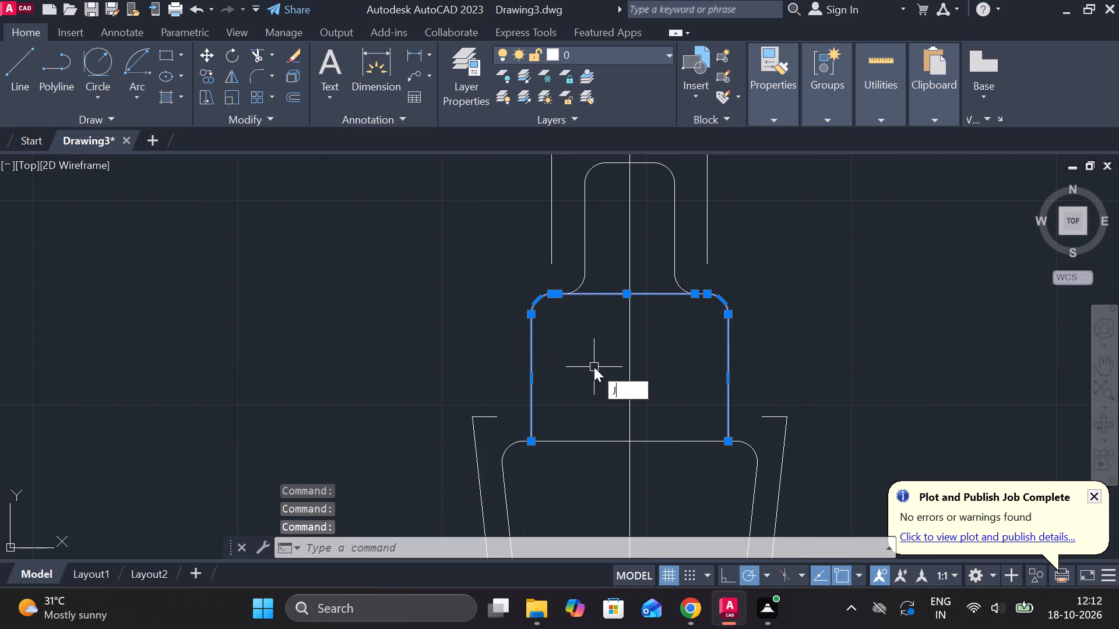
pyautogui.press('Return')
# Examine where the block's left corner fillet meets its top edge and the stem's base fillet.
pyautogui.click(532, 359)
pyautogui.scroll(1, 554, 260)
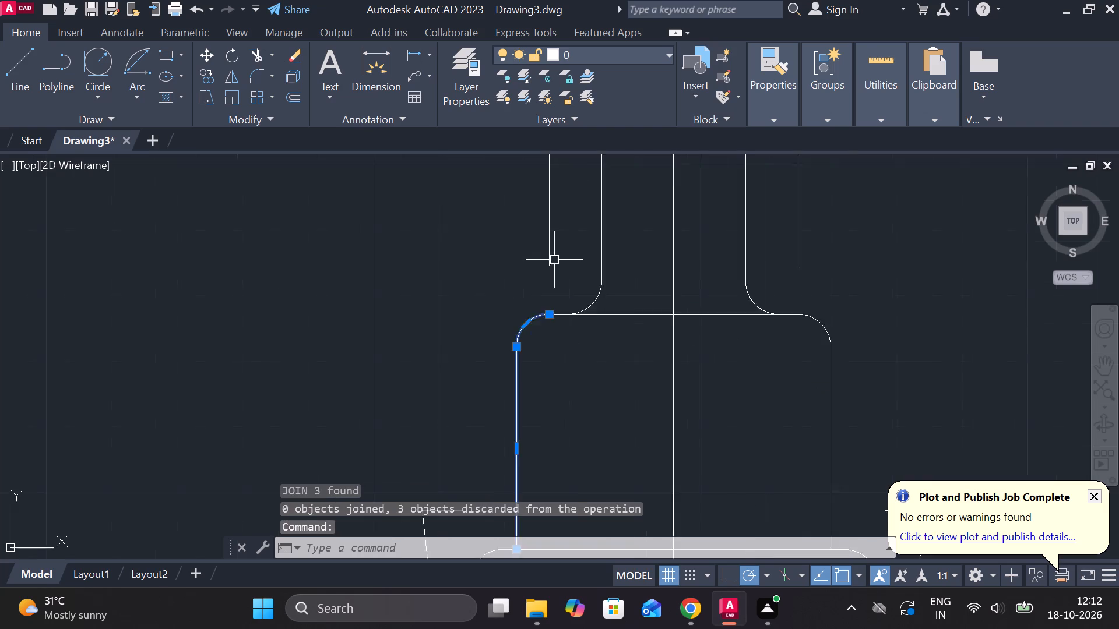
pyautogui.scroll(1, 554, 260)
pyautogui.scroll(2, 624, 368)
pyautogui.scroll(-2, 580, 336)
pyautogui.scroll(3, 545, 341)
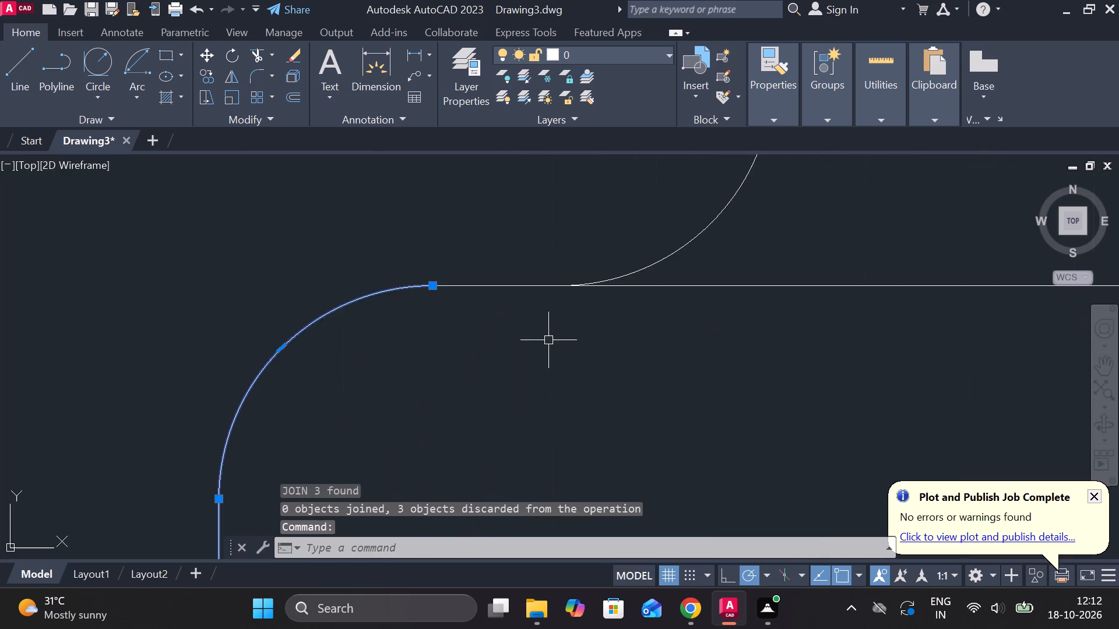
pyautogui.scroll(3, 468, 295)
pyautogui.press('Escape')
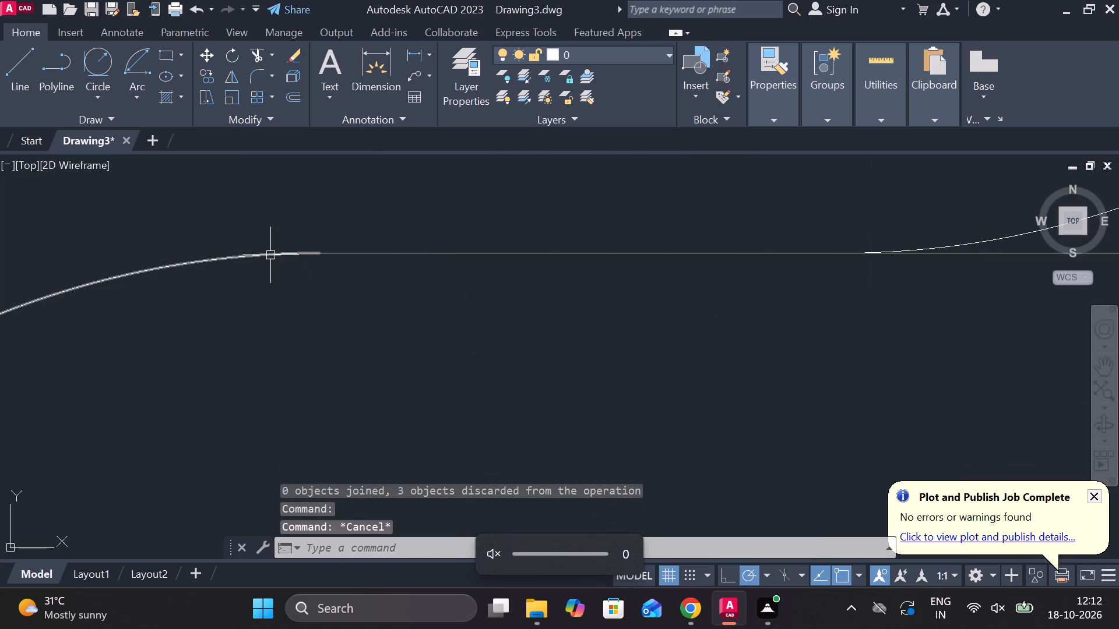
pyautogui.scroll(-3, 270, 254)
pyautogui.scroll(-2, 376, 285)
pyautogui.press('Escape')
pyautogui.scroll(-2, 475, 319)
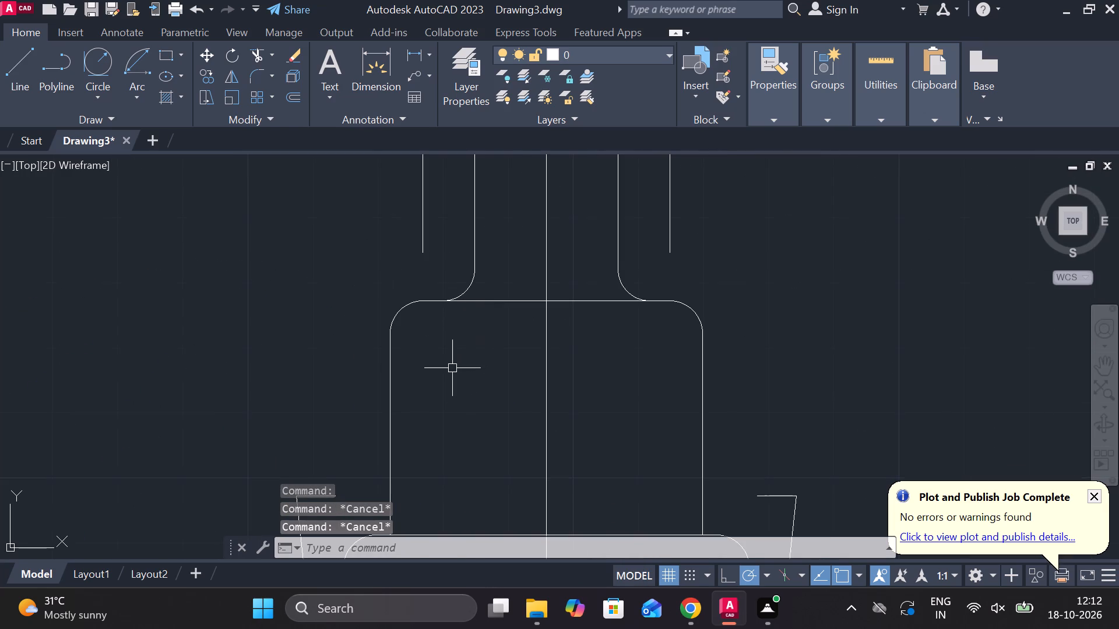
# Offset the block's left side polyline with its corner fillet outward by 8.
pyautogui.moveTo(452, 369); pyautogui.dragTo(470, 289, button='middle')
pyautogui.click(412, 331)
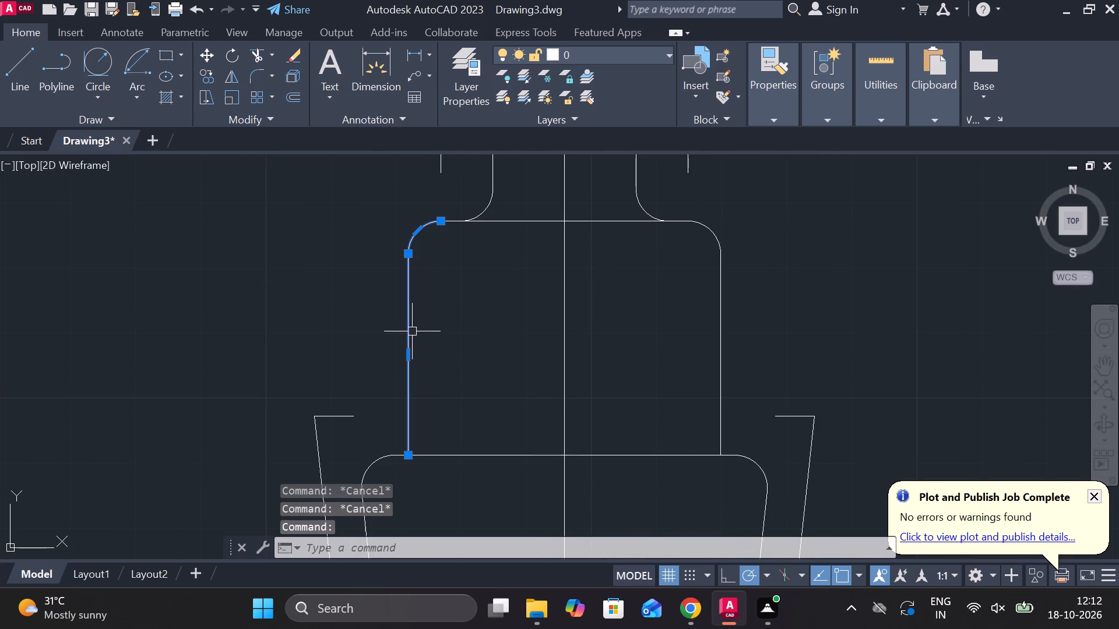
pyautogui.press('o')
pyautogui.press('Return')
pyautogui.press('Return')
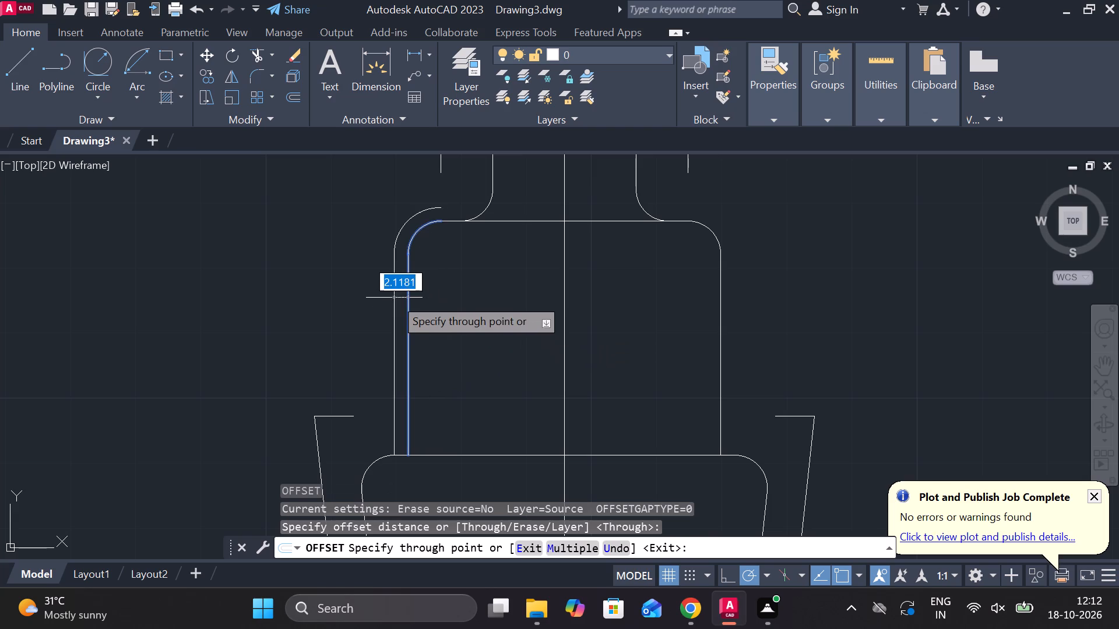
pyautogui.press('8')
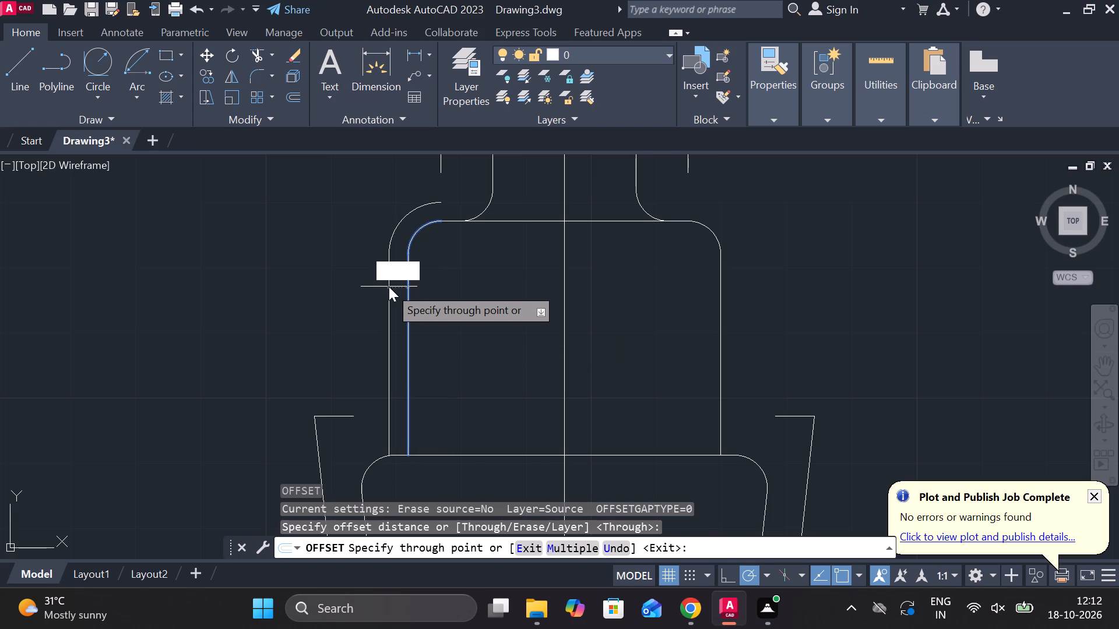
pyautogui.press('Return')
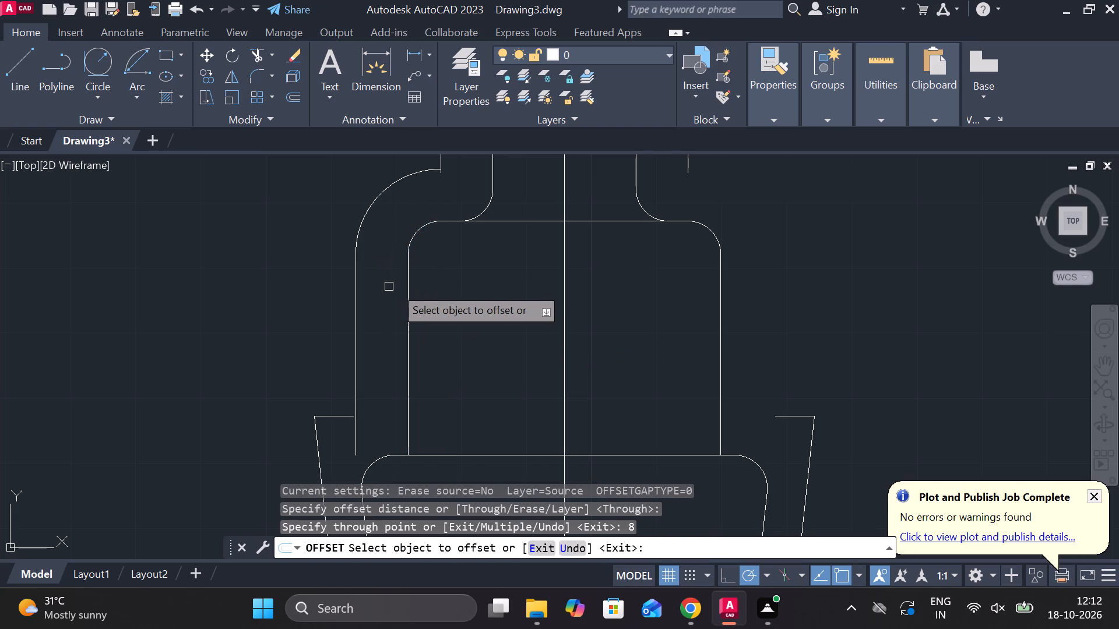
# Offset the block's right side polyline with its corner fillet outward by 8.
pyautogui.moveTo(462, 303); pyautogui.dragTo(468, 321, button='middle')
pyautogui.scroll(-1, 467, 315)
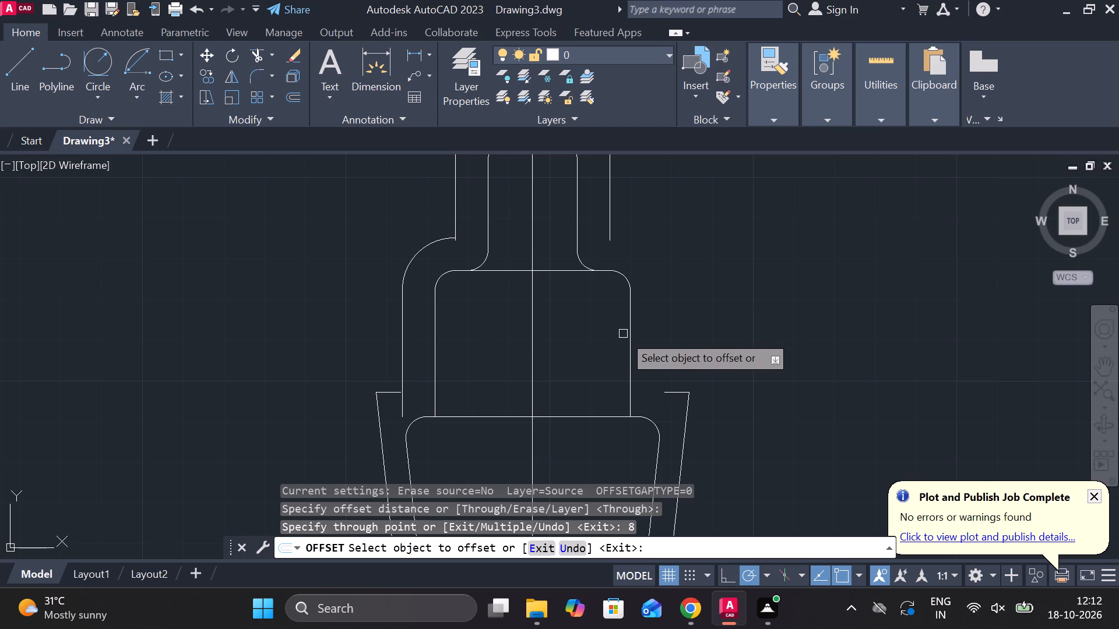
pyautogui.click(628, 348)
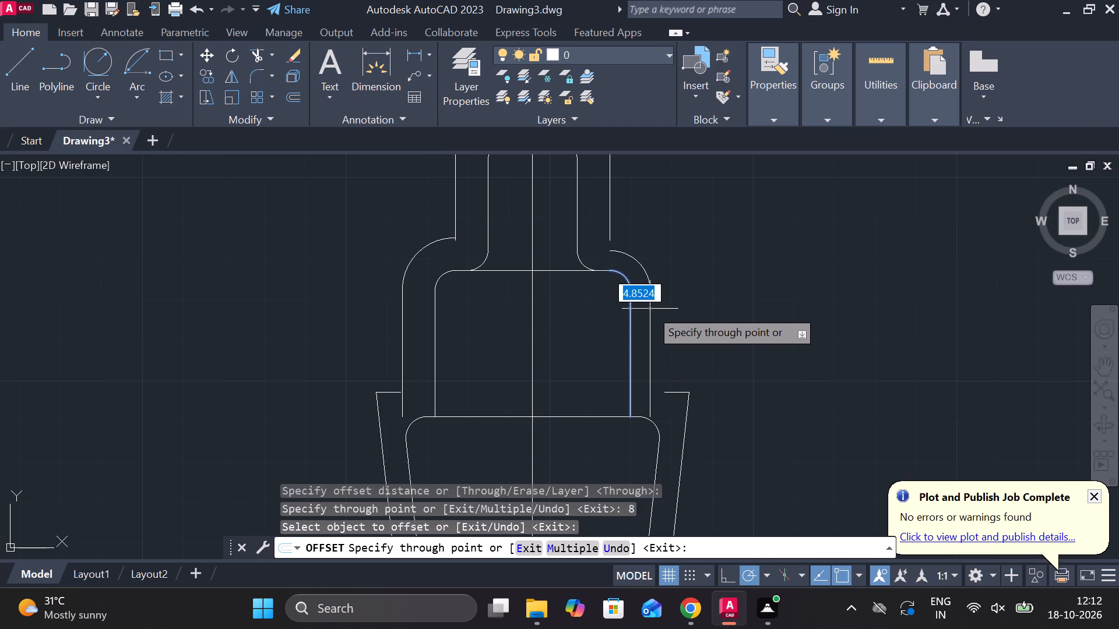
pyautogui.press('8')
pyautogui.press('Return')
pyautogui.scroll(-1, 650, 309)
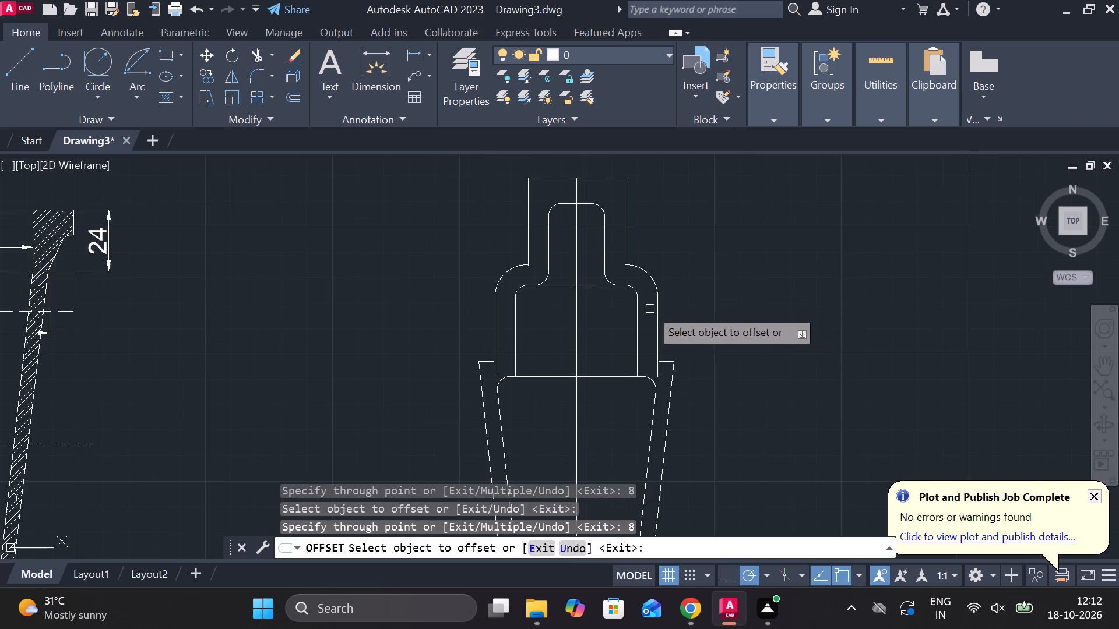
pyautogui.moveTo(692, 331); pyautogui.dragTo(684, 248, button='middle')
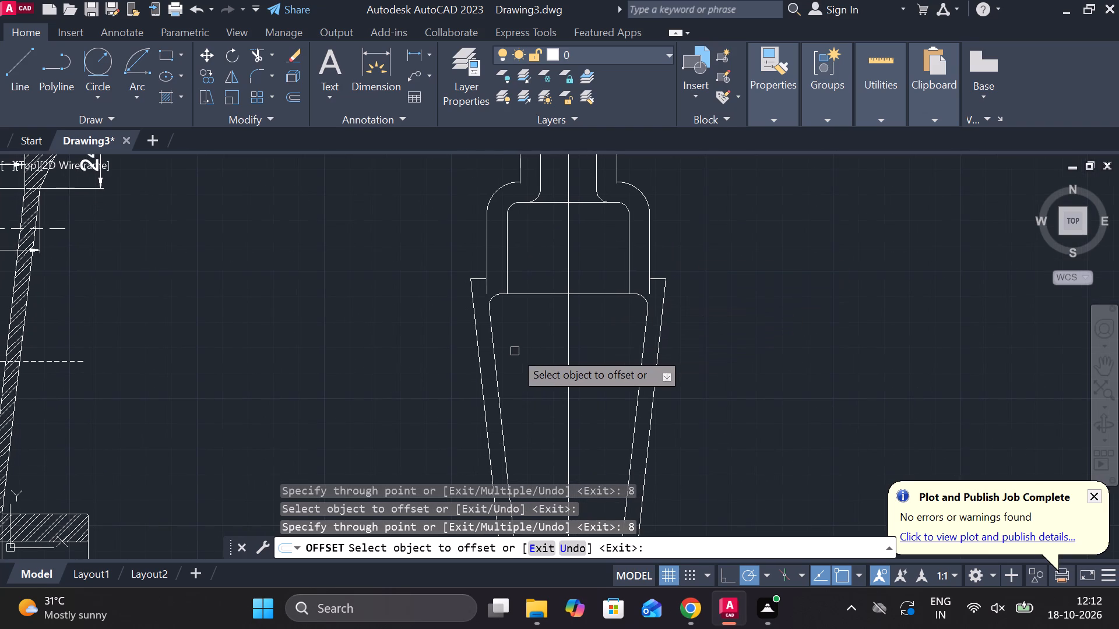
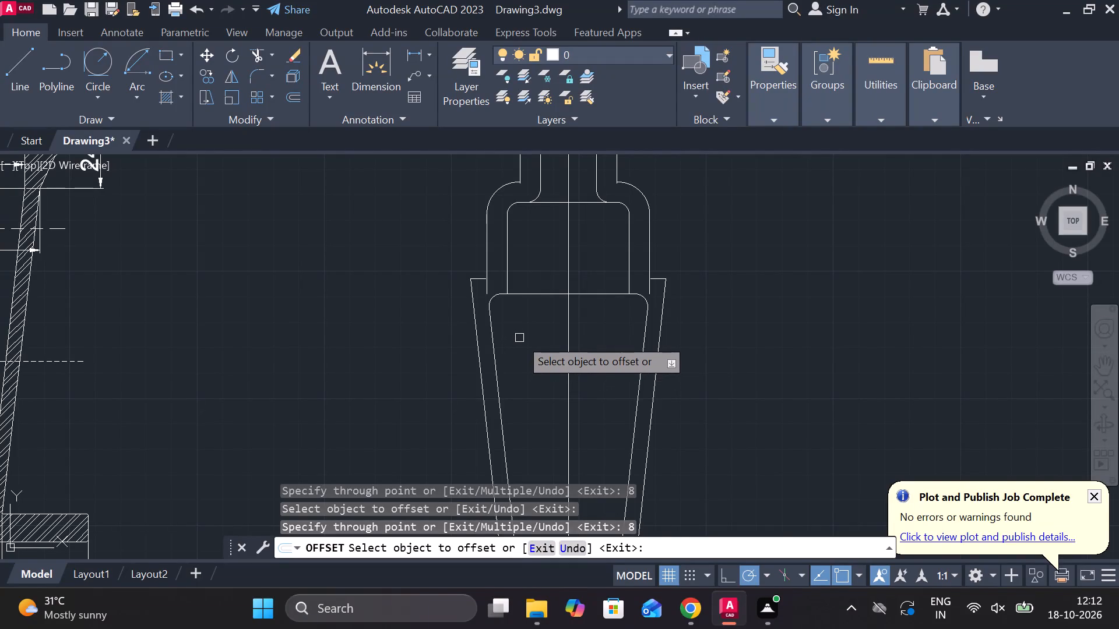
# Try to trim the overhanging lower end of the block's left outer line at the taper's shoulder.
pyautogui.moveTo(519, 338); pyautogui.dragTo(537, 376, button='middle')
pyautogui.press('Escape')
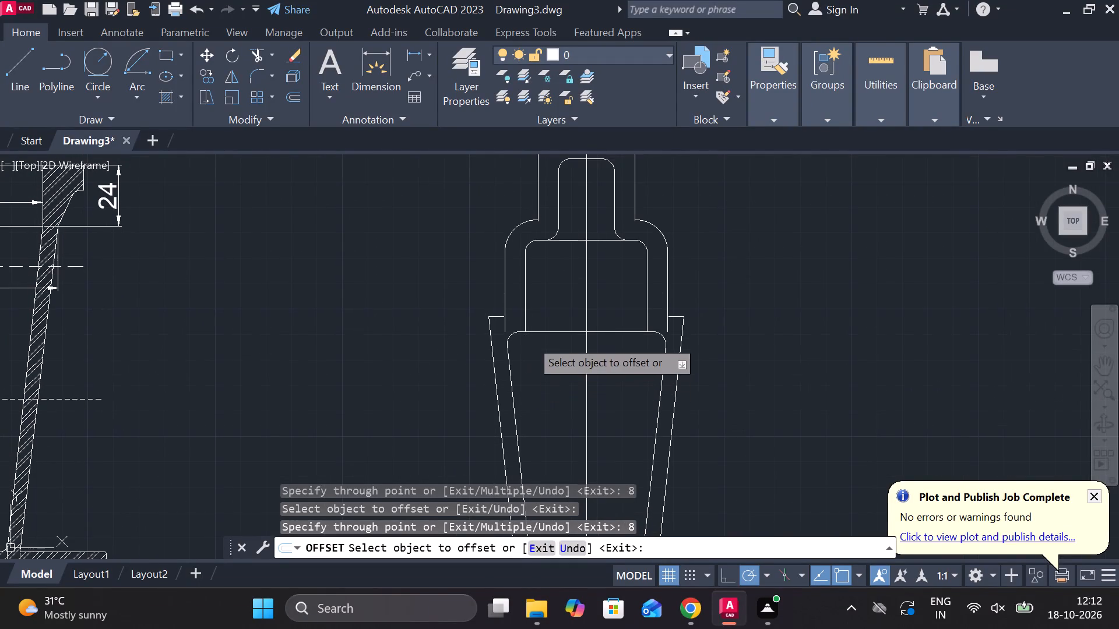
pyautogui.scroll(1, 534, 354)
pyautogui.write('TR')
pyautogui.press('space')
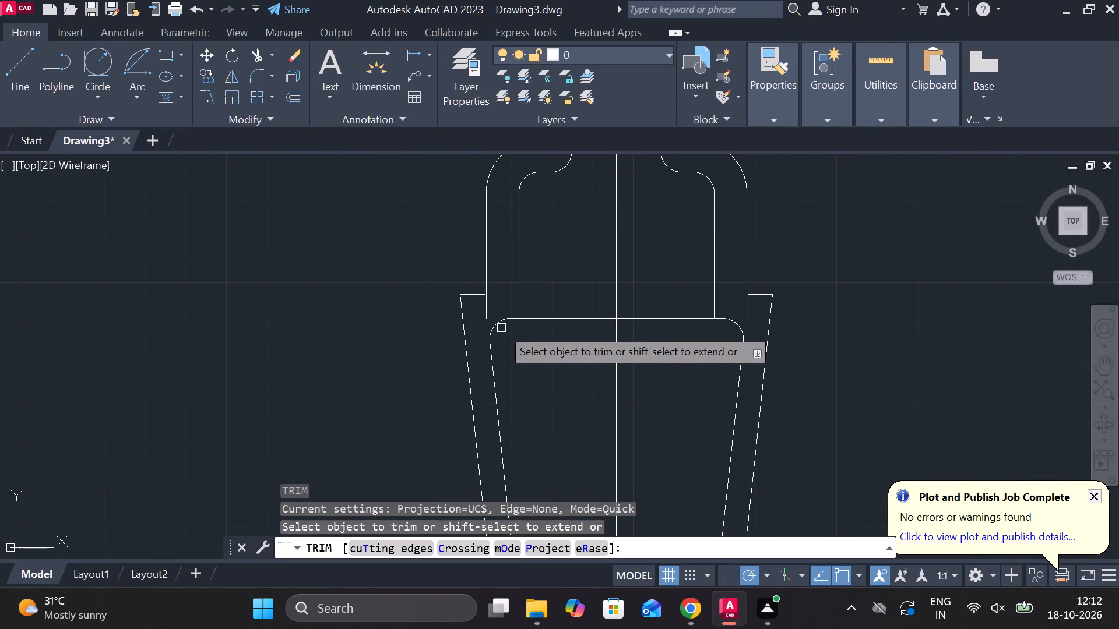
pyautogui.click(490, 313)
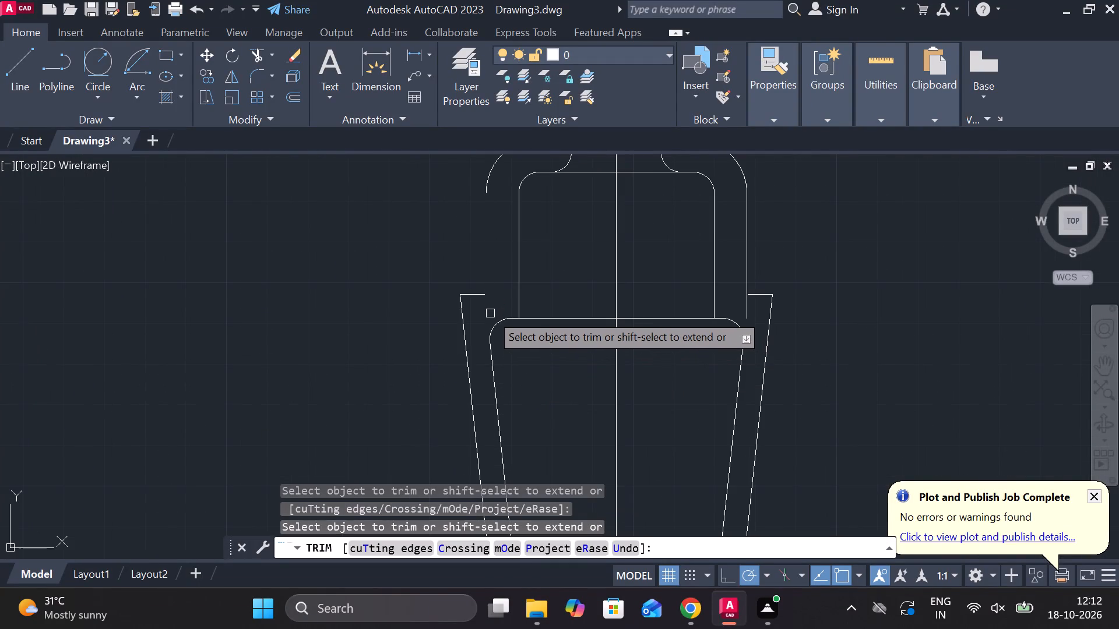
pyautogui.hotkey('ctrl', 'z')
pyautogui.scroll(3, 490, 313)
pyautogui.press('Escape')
# Extend the tapered outline's left and right shoulder lines to meet the block's outer vertical lines.
pyautogui.write('EX')
pyautogui.press('space')
pyautogui.click(428, 232)
pyautogui.scroll(-2, 428, 233)
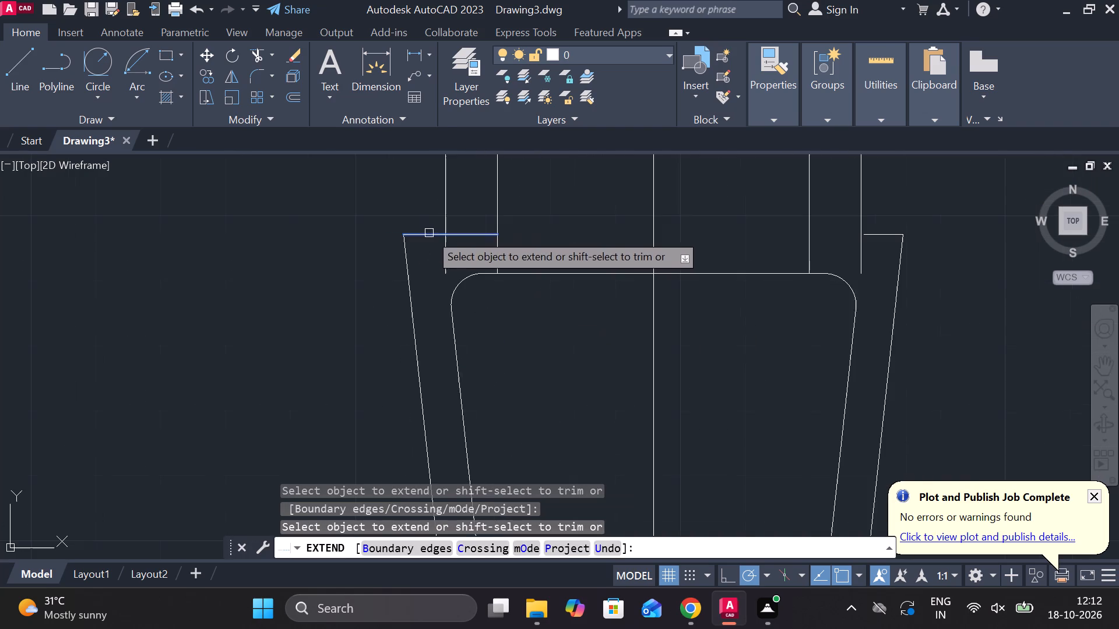
pyautogui.click(874, 236)
pyautogui.press('Escape')
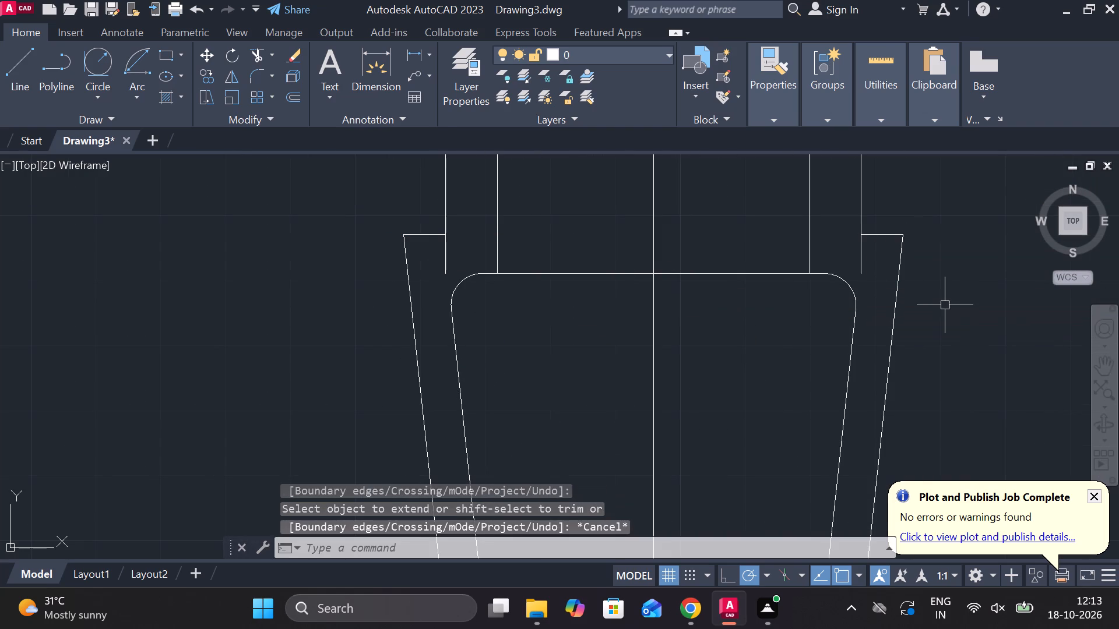
# Trim the ends of the block's right and left outer lines that hang below the shoulder lines.
pyautogui.write('TR')
pyautogui.press('space')
pyautogui.click(862, 252)
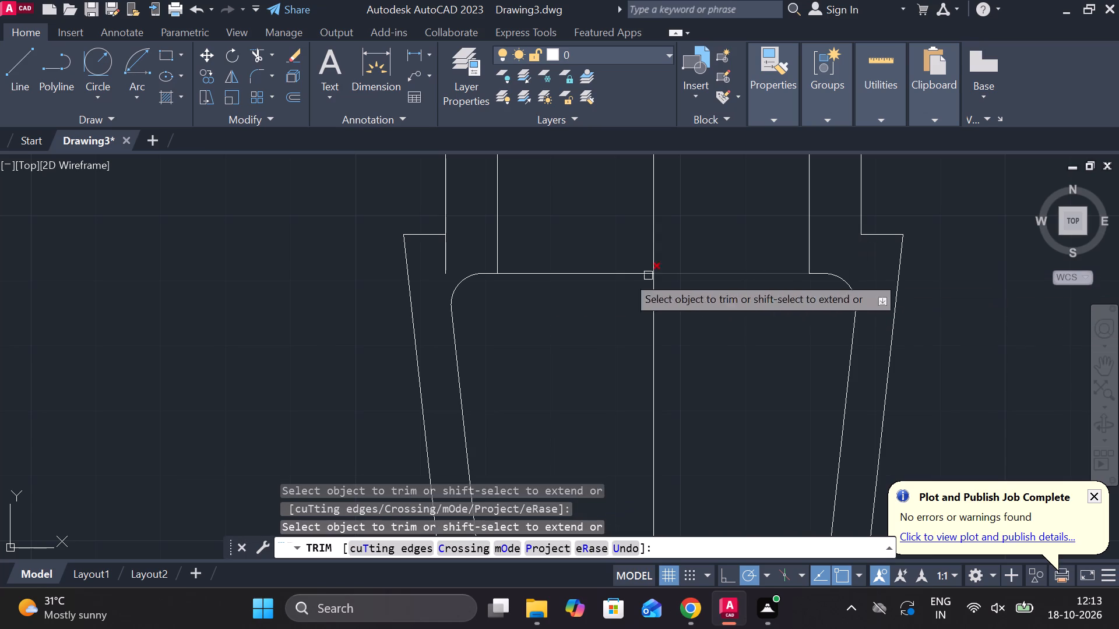
pyautogui.click(448, 249)
pyautogui.scroll(-3, 446, 261)
pyautogui.moveTo(610, 238); pyautogui.dragTo(614, 238, button='middle')
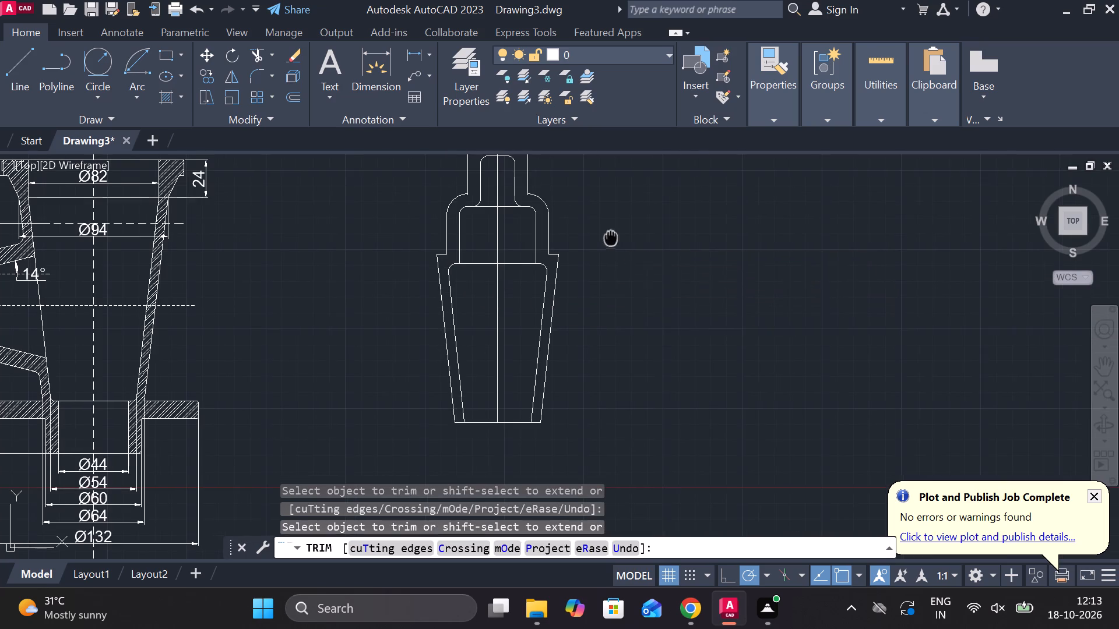
pyautogui.moveTo(614, 238); pyautogui.dragTo(668, 358, button='middle')
pyautogui.scroll(2, 648, 314)
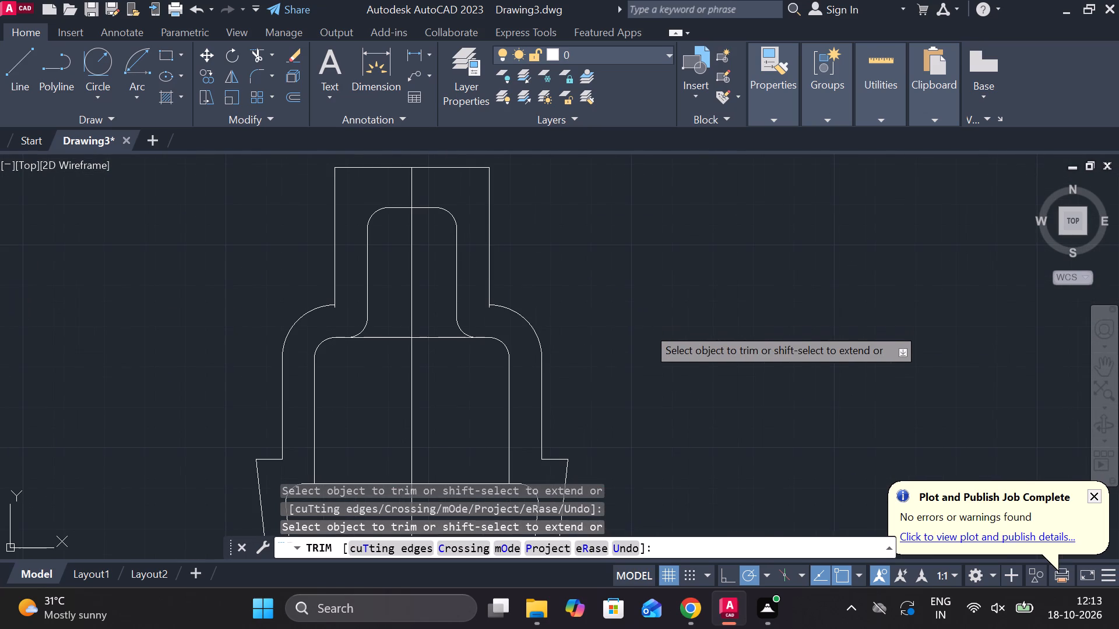
pyautogui.press('Escape')
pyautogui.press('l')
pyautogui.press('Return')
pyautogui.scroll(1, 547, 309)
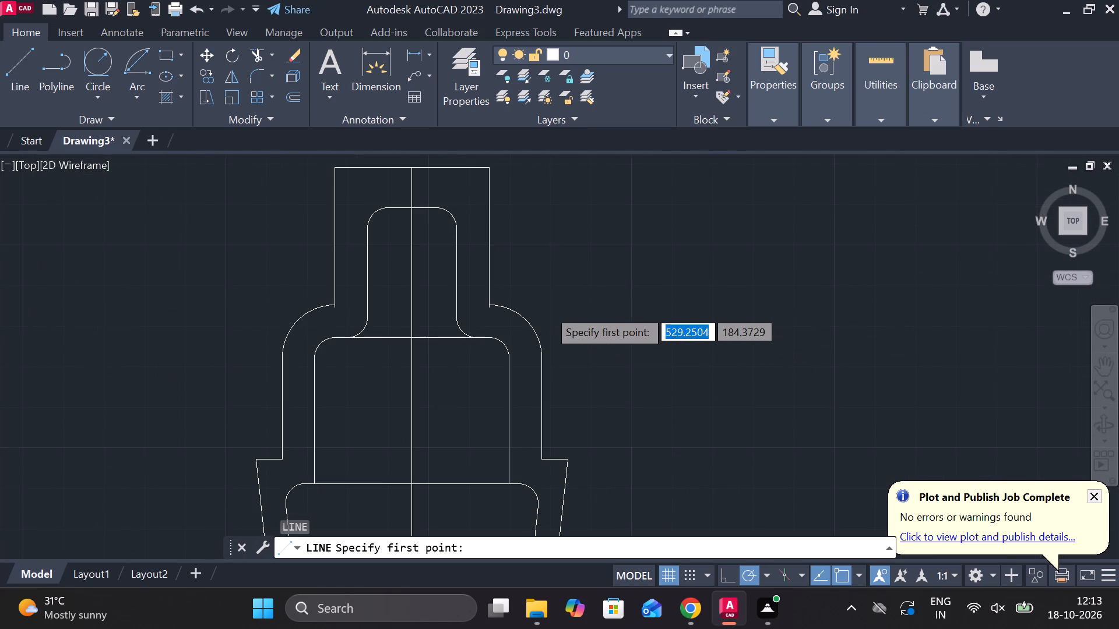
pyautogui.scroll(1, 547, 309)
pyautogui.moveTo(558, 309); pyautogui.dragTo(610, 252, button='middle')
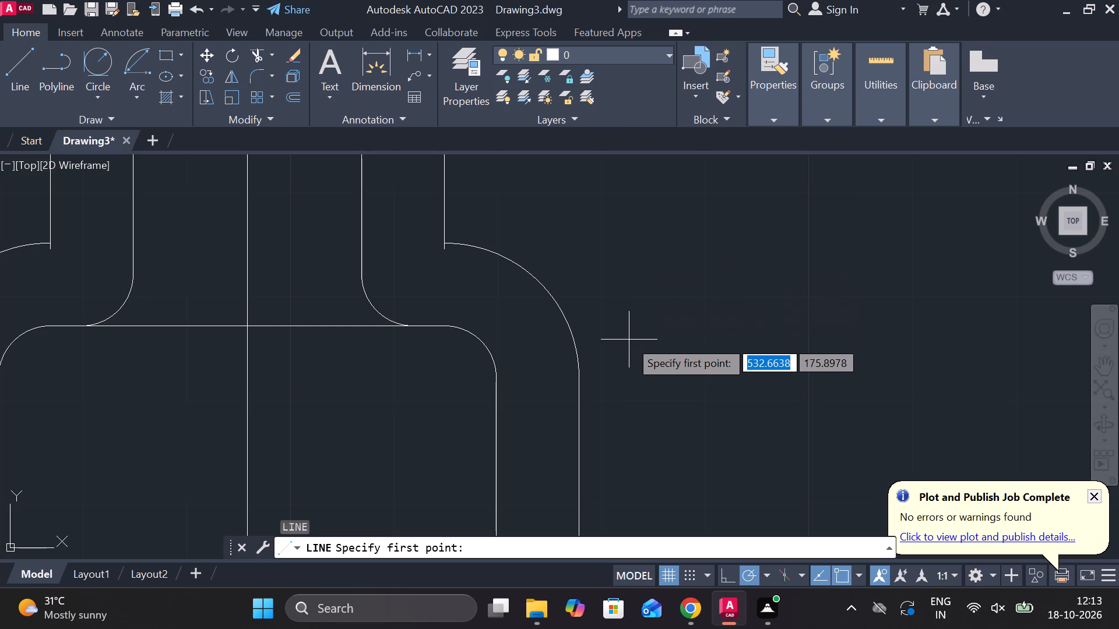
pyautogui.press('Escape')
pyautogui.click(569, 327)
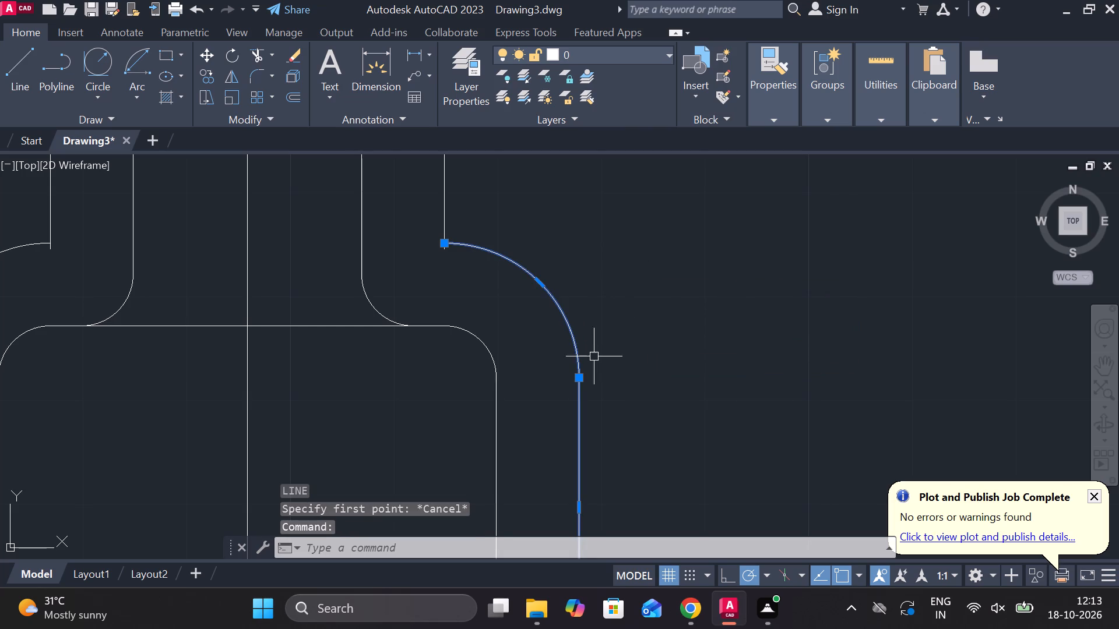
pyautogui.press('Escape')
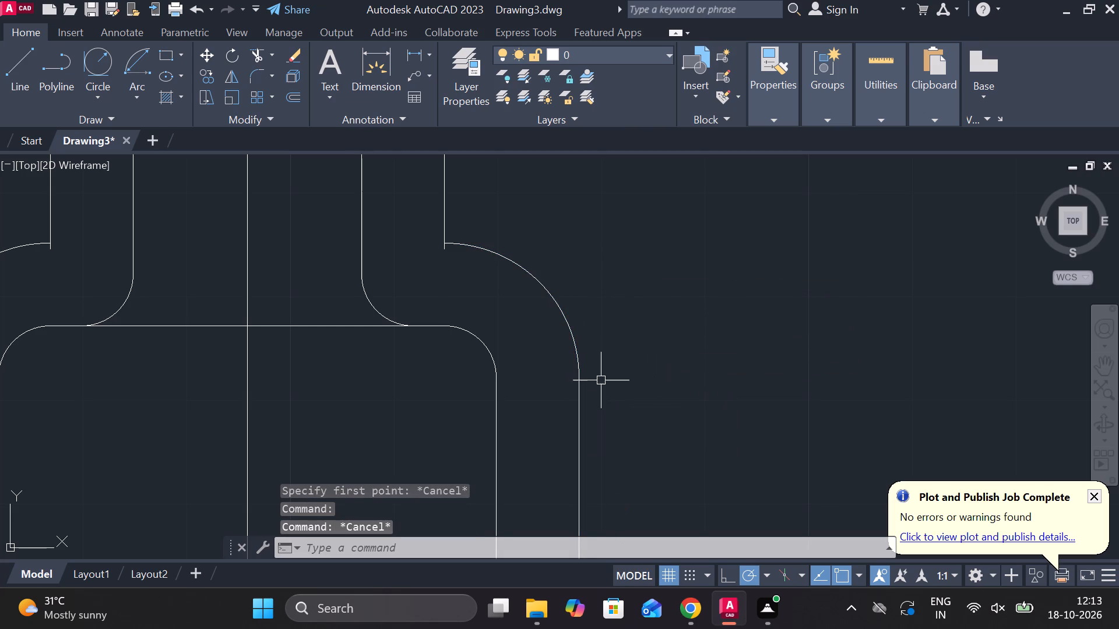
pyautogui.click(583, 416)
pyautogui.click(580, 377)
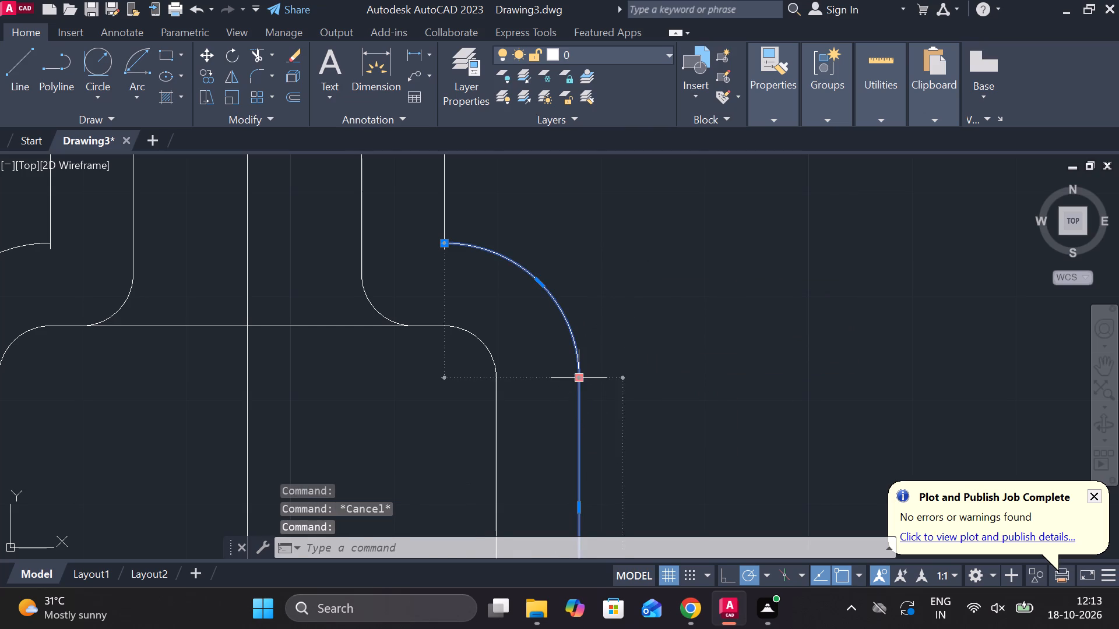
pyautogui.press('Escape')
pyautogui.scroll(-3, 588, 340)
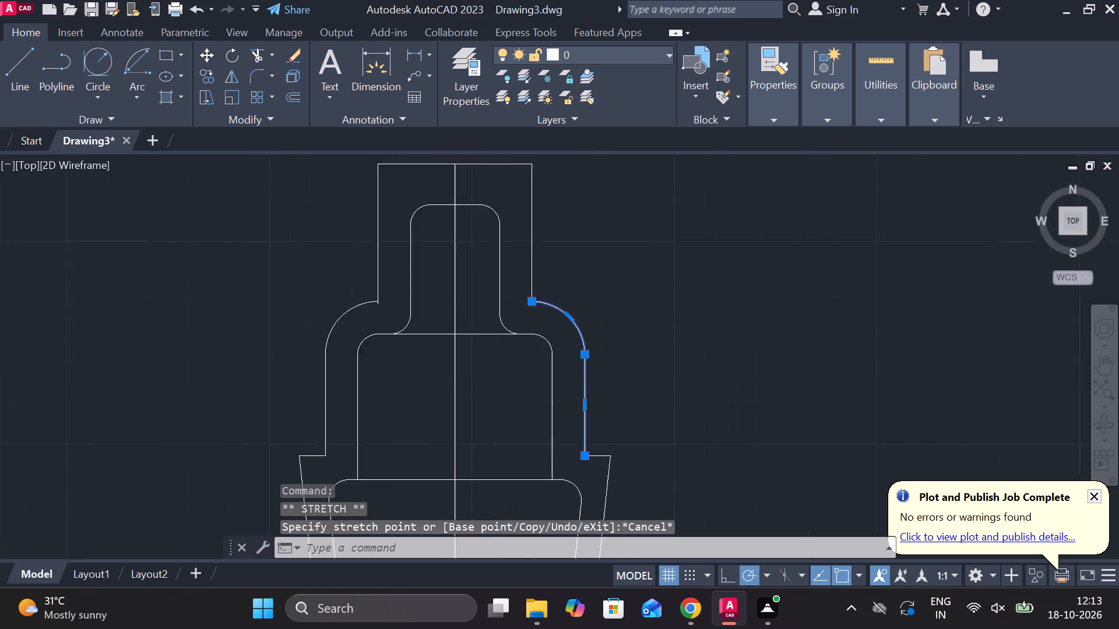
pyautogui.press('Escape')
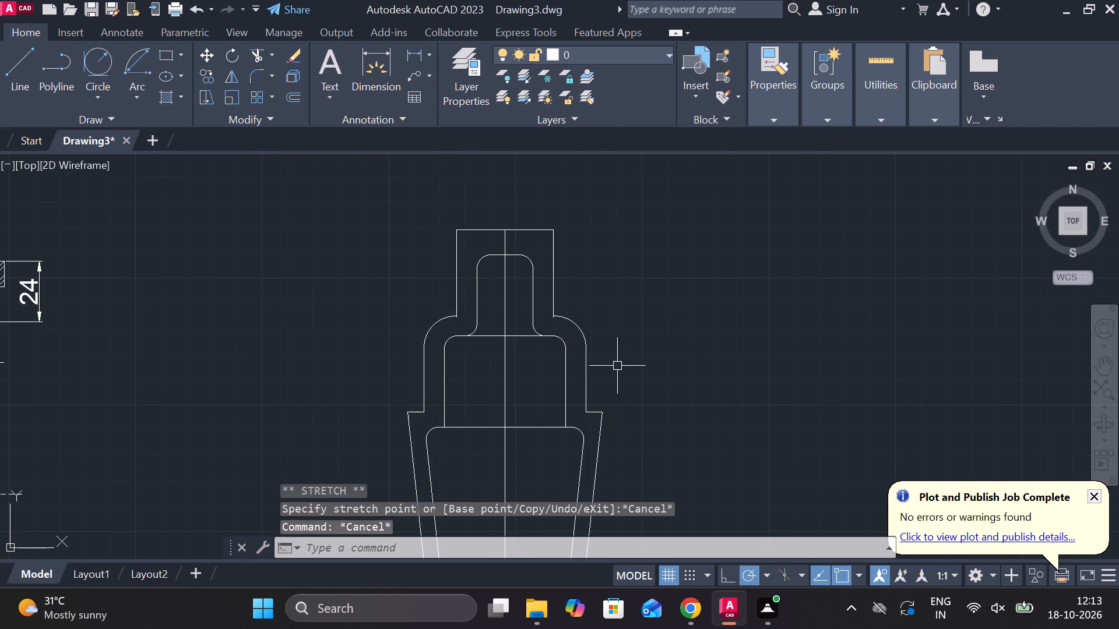
# Explode the block's left and right outer offset polylines into separate lines and arcs.
pyautogui.scroll(1, 449, 347)
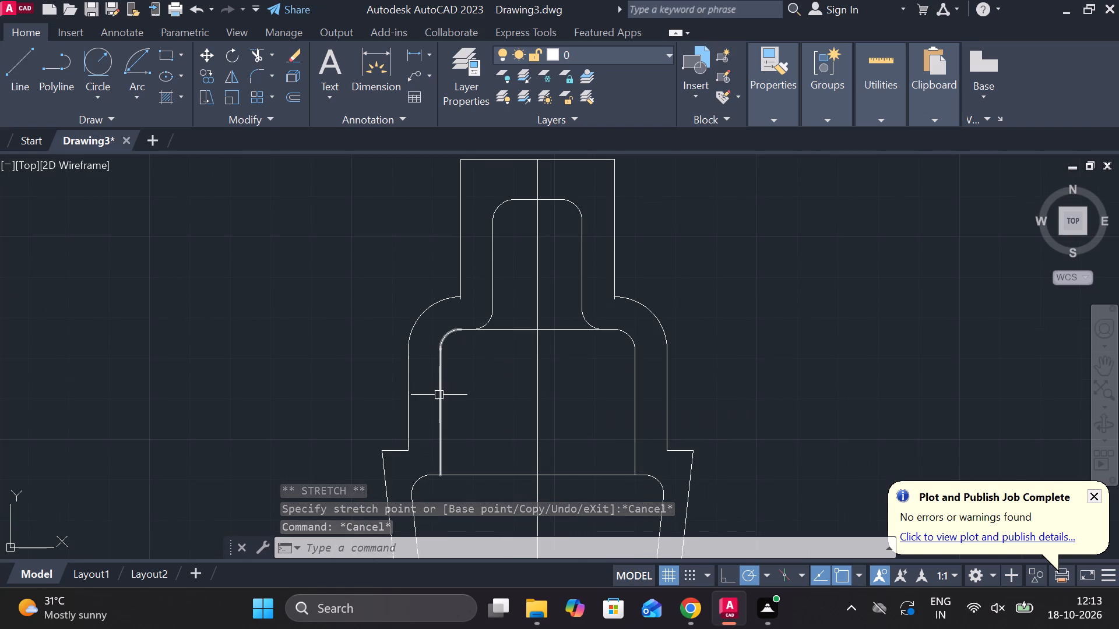
pyautogui.click(407, 398)
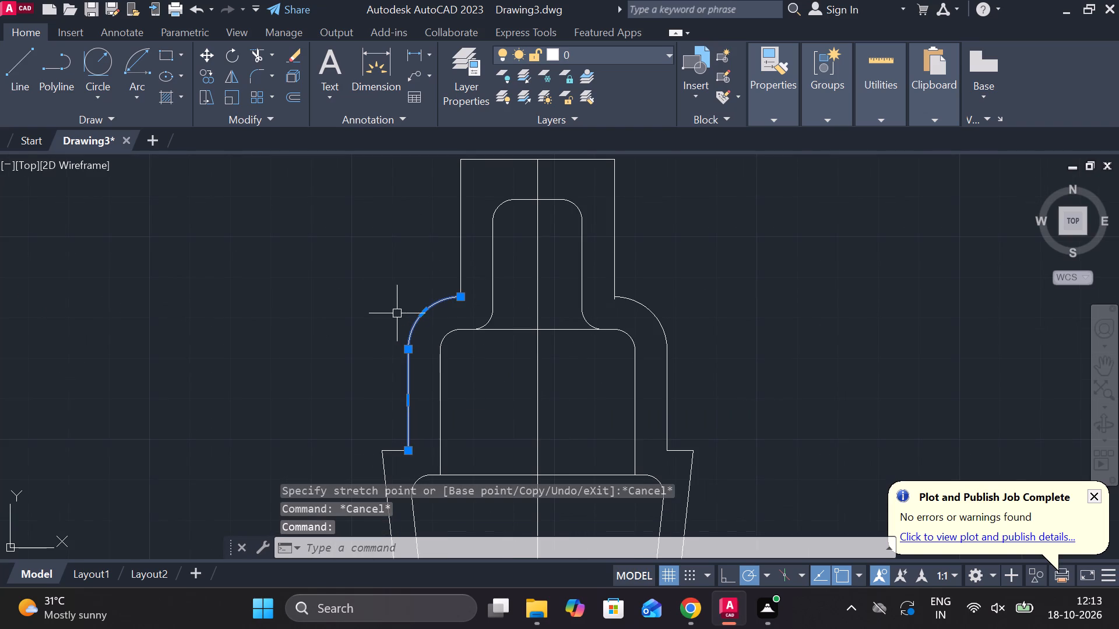
pyautogui.click(662, 321)
pyautogui.write('EX')
pyautogui.click(756, 412)
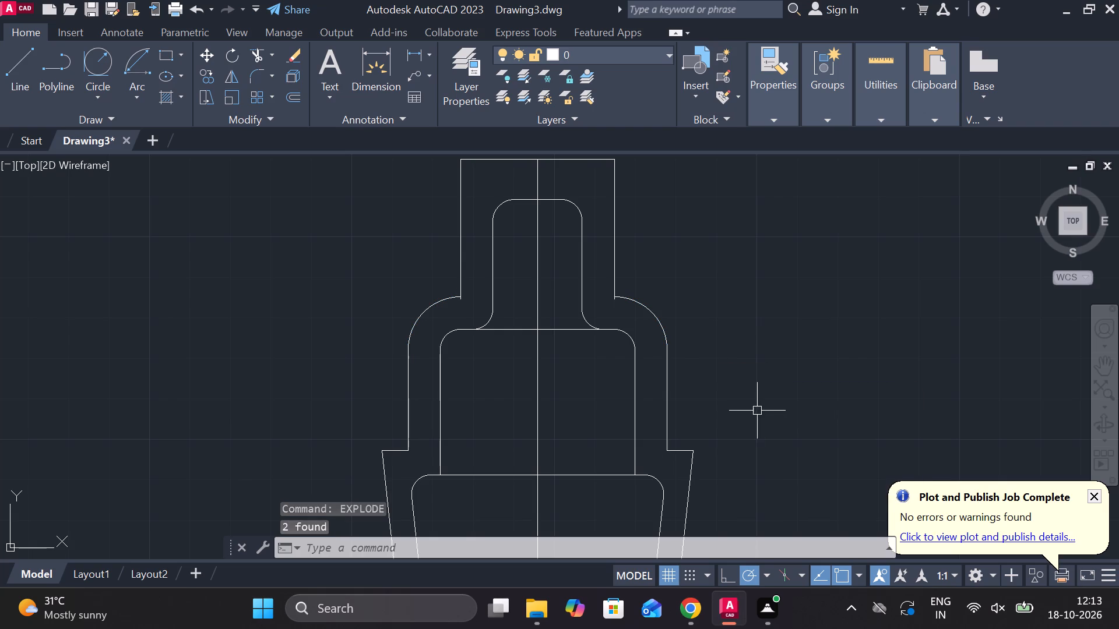
# Lengthen the block's right outer vertical line upward past the corner arc.
pyautogui.click(671, 370)
pyautogui.click(666, 365)
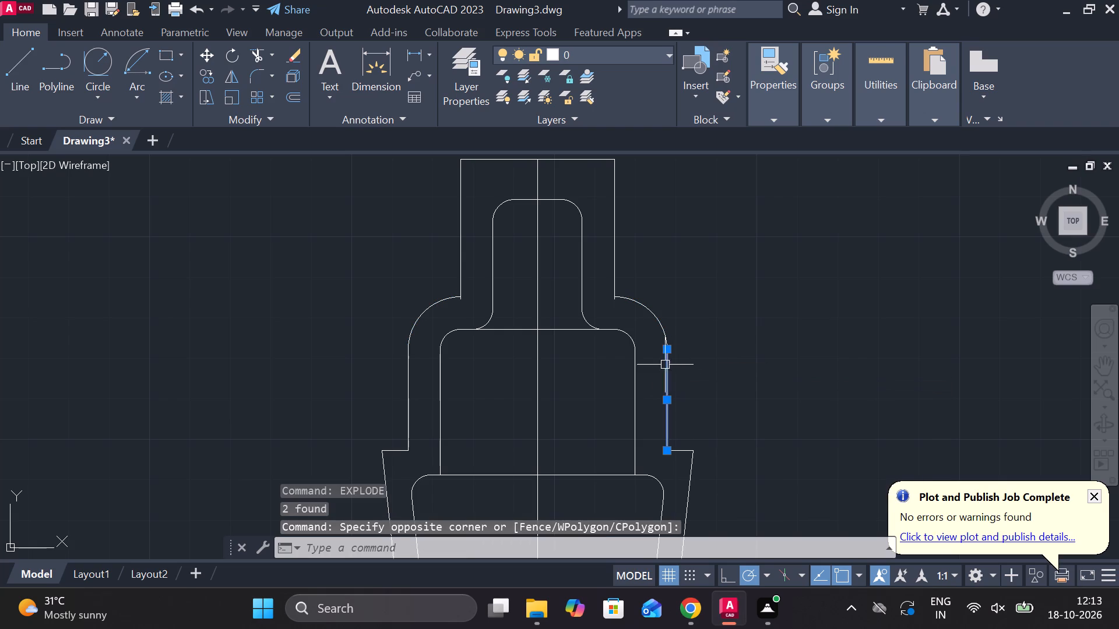
pyautogui.click(703, 387)
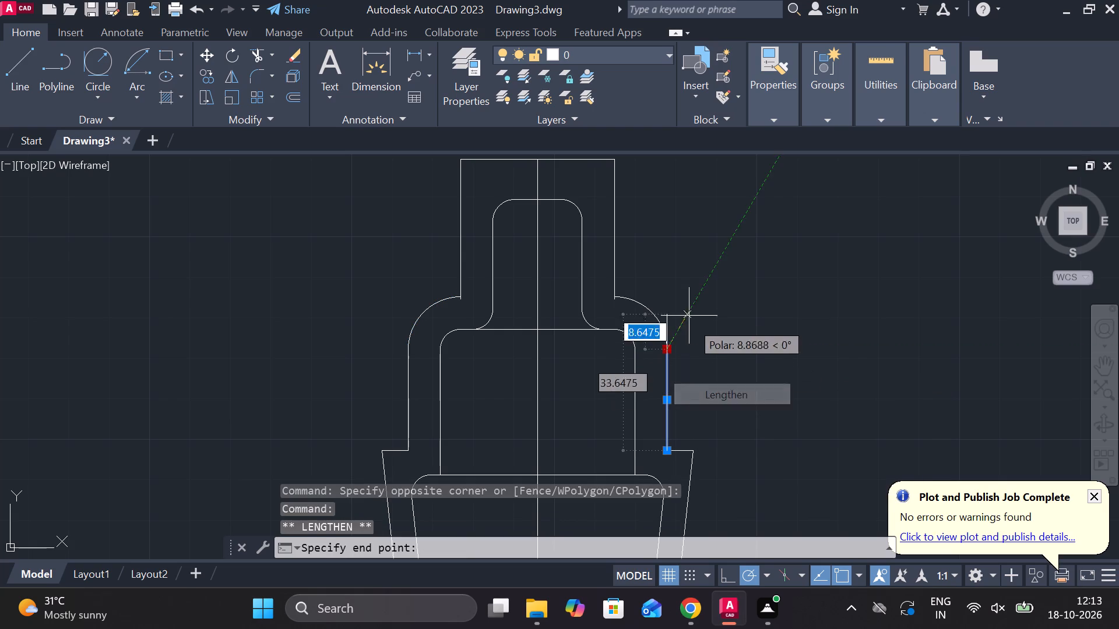
pyautogui.click(676, 263)
pyautogui.press('Escape')
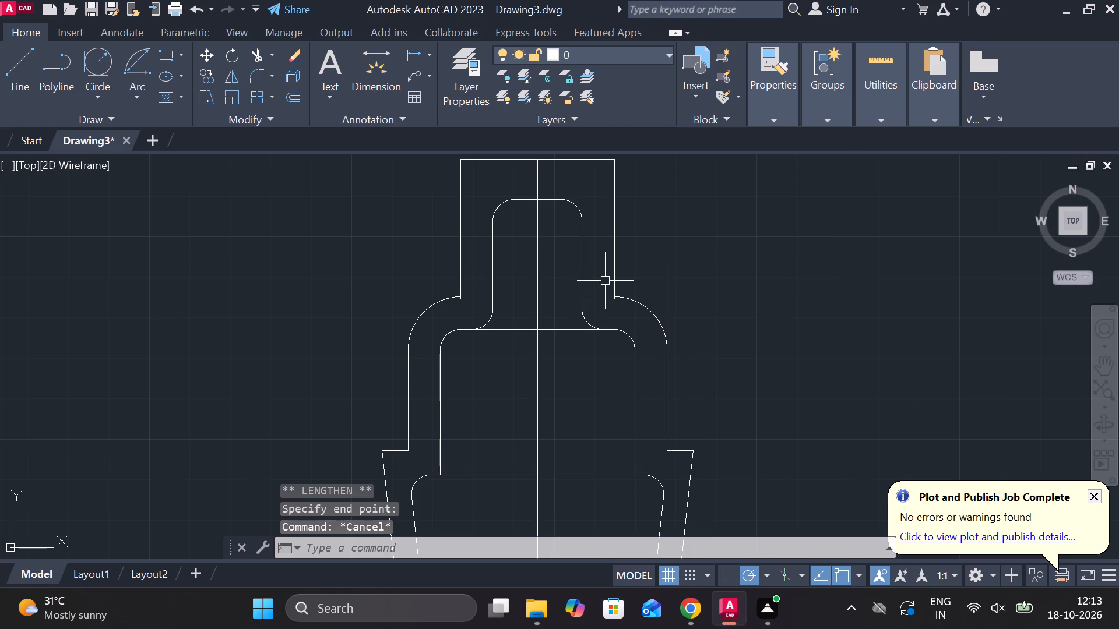
# Draw a horizontal line from the lower end of the stem's right outer line outward past the lengthened vertical line.
pyautogui.scroll(2, 605, 281)
pyautogui.scroll(-3, 624, 334)
pyautogui.scroll(3, 636, 344)
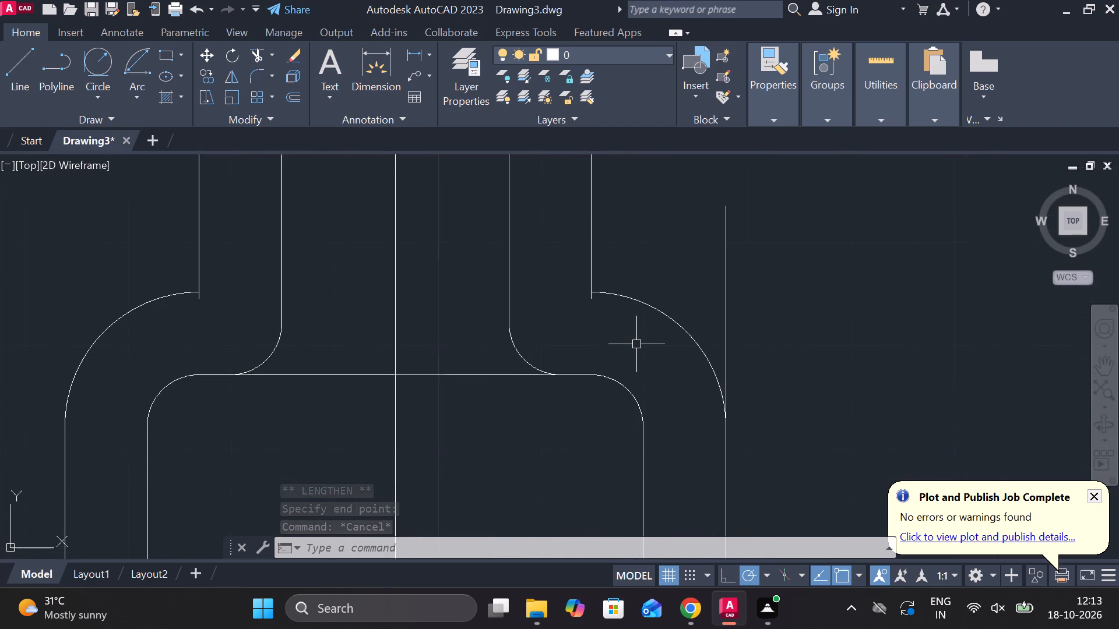
pyautogui.scroll(-1, 635, 344)
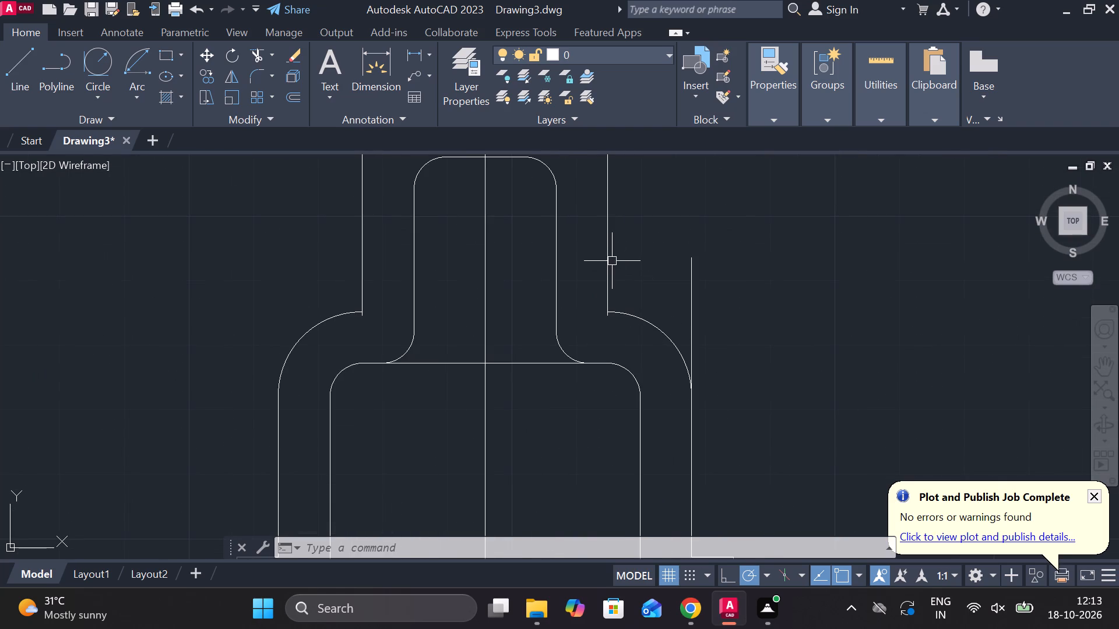
pyautogui.click(611, 261)
pyautogui.scroll(2, 622, 304)
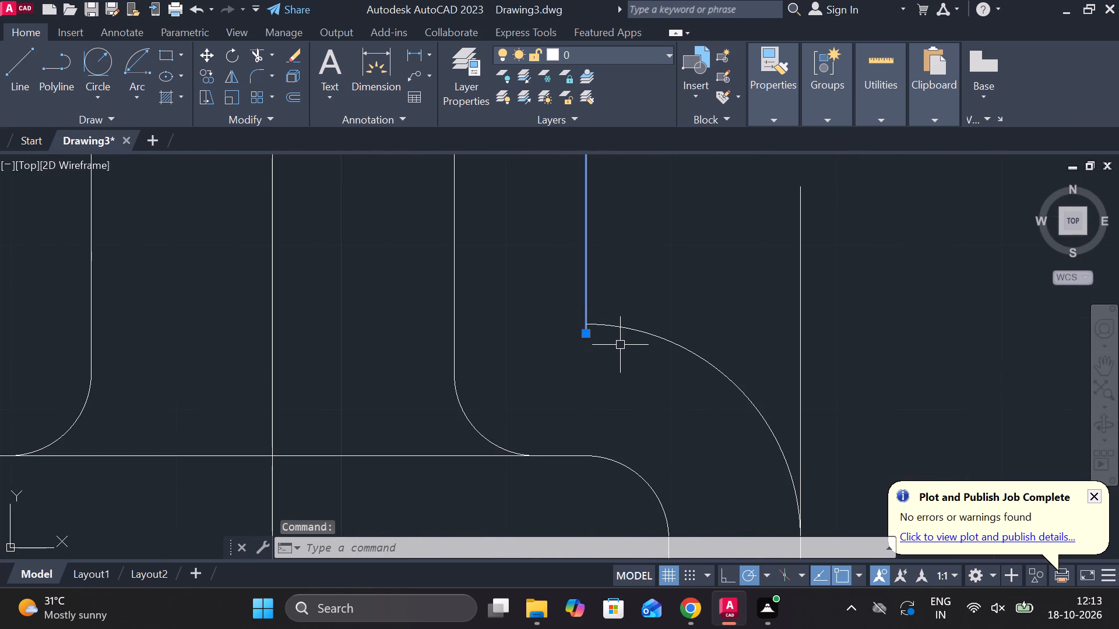
pyautogui.press('Escape')
pyautogui.press('l')
pyautogui.press('Return')
pyautogui.click(589, 334)
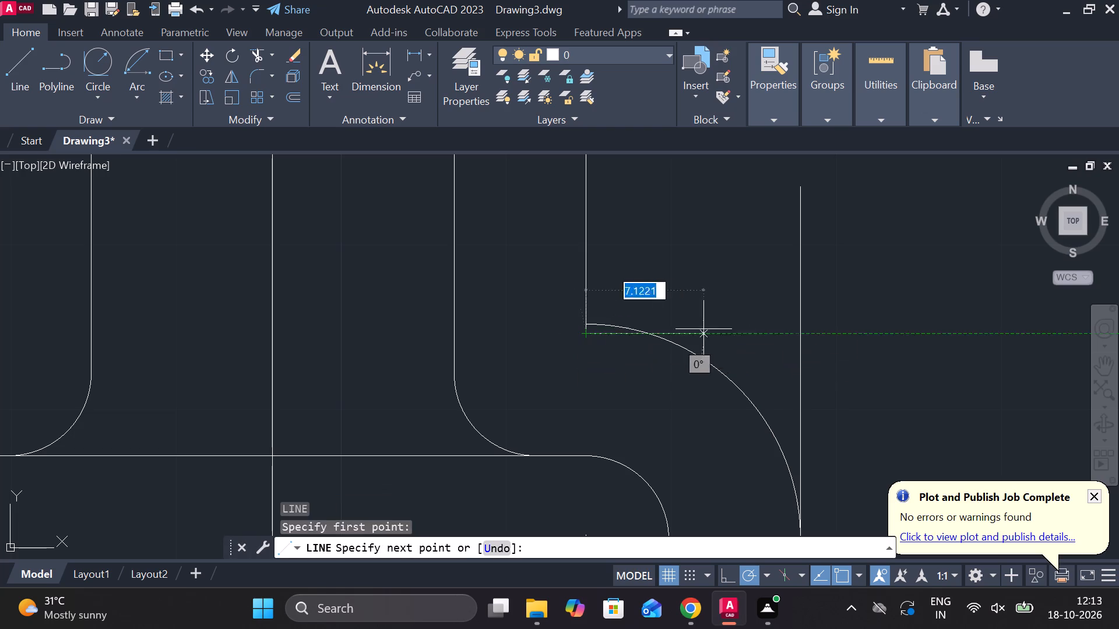
pyautogui.click(878, 335)
pyautogui.press('Escape')
# Trim away the right outer corner arc and both overhanging line ends to leave a square corner.
pyautogui.write('TR')
pyautogui.press('space')
pyautogui.click(731, 386)
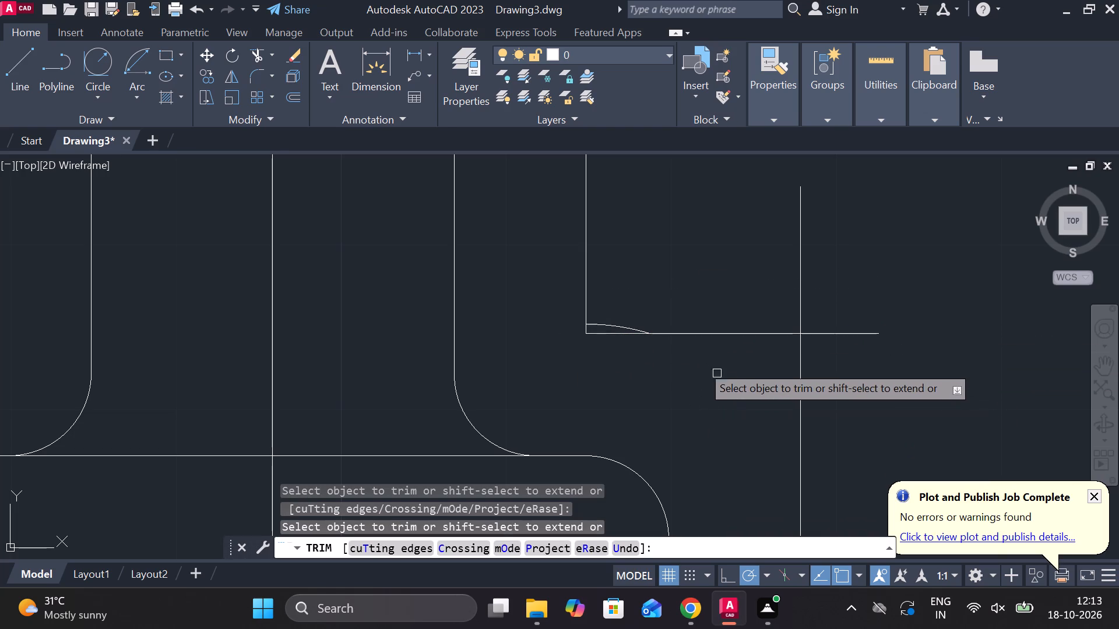
pyautogui.click(625, 327)
pyautogui.click(787, 279)
pyautogui.moveTo(842, 342); pyautogui.dragTo(846, 356)
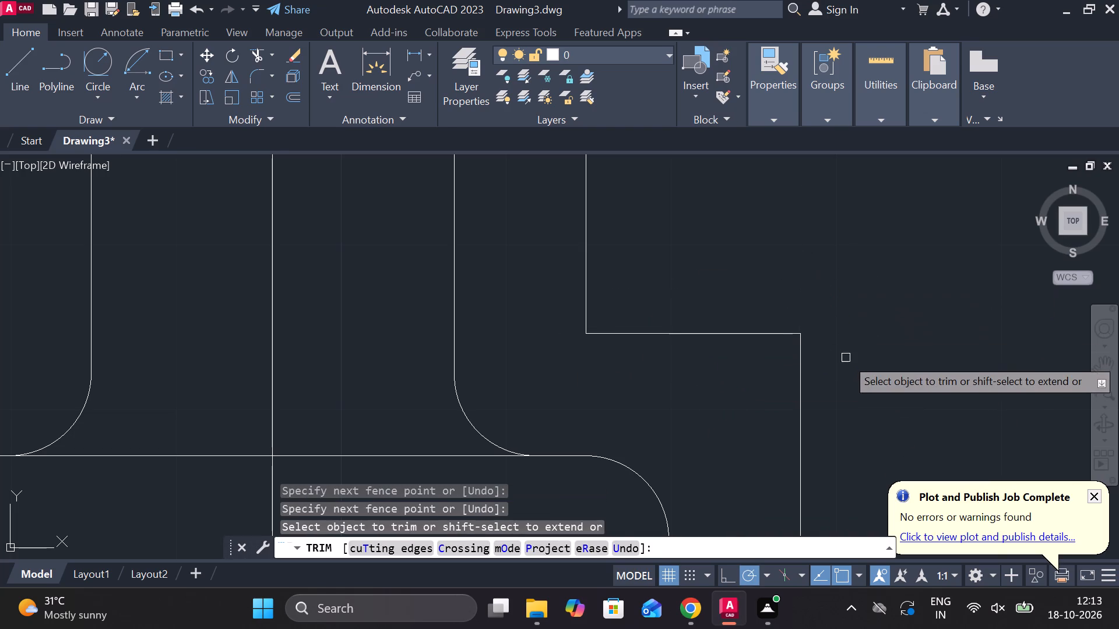
# Remove the block's left outer corner arc with Trim.
pyautogui.scroll(-2, 849, 376)
pyautogui.moveTo(469, 376); pyautogui.dragTo(480, 381, button='middle')
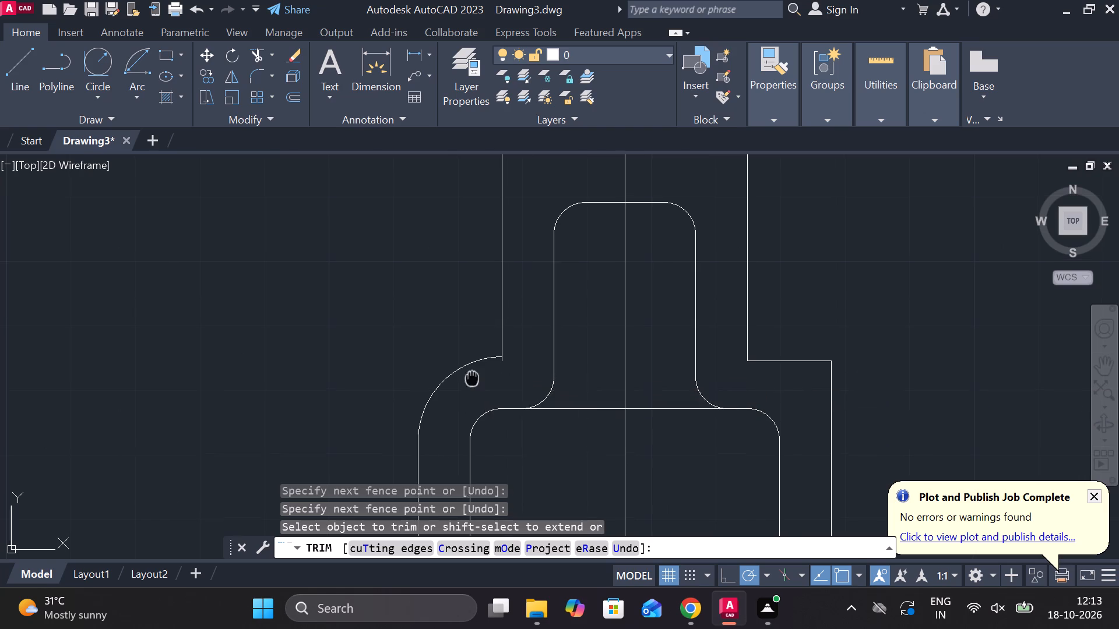
pyautogui.moveTo(480, 381); pyautogui.dragTo(521, 301, button='middle')
pyautogui.click(492, 316)
pyautogui.press('`')
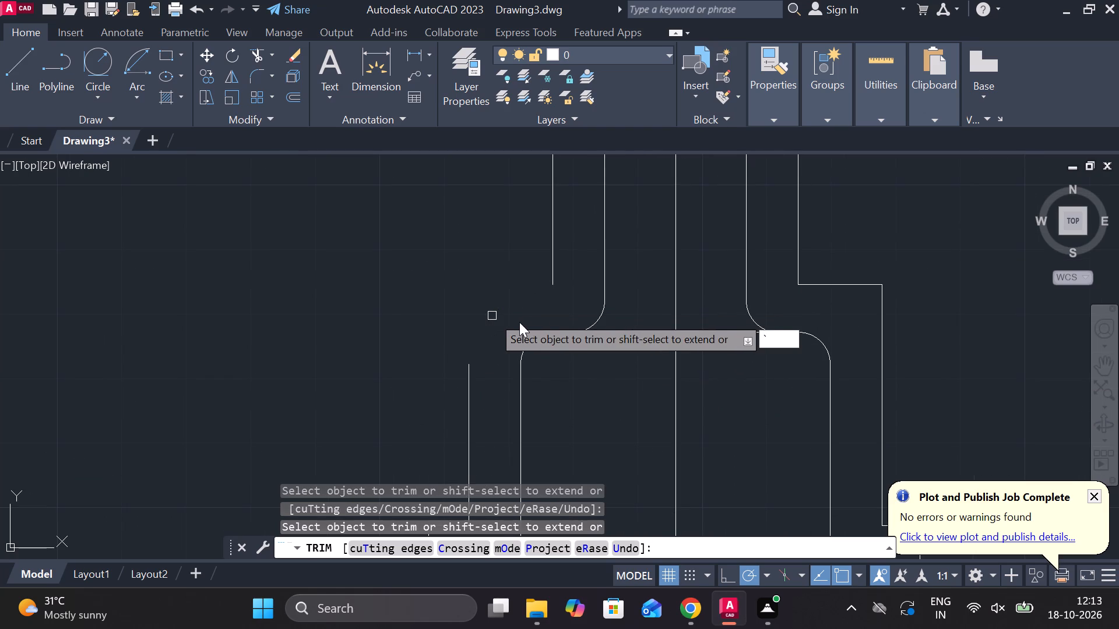
pyautogui.press('Escape')
# Draw a horizontal line from the lower end of the stem's left outer line outward past the block's left outer line.
pyautogui.press('l')
pyautogui.press('Return')
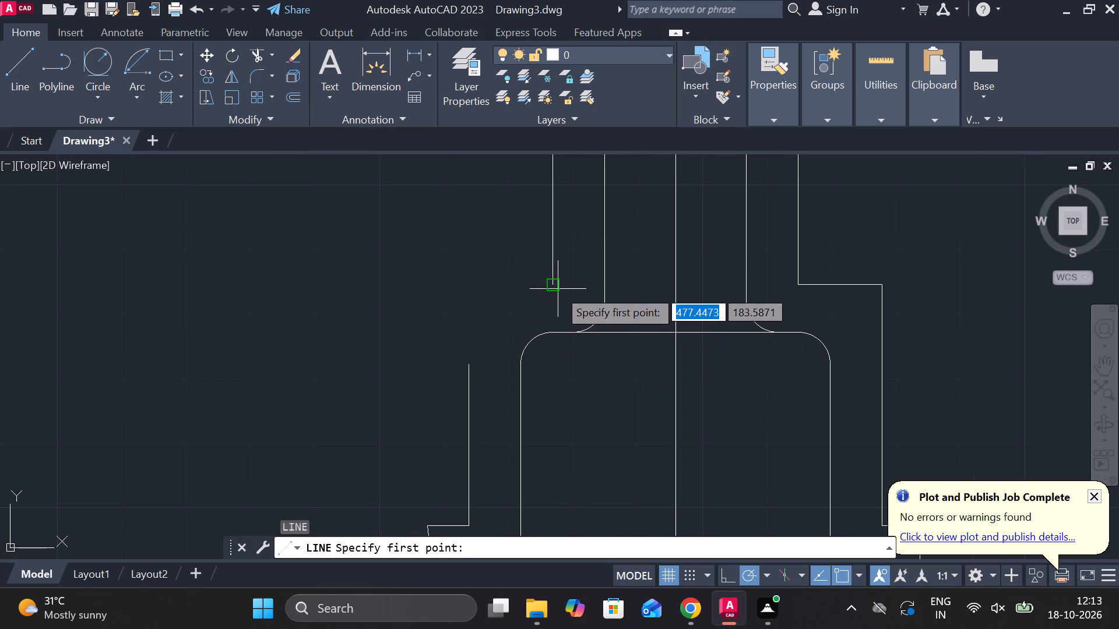
pyautogui.click(558, 287)
pyautogui.click(457, 280)
pyautogui.press('Escape')
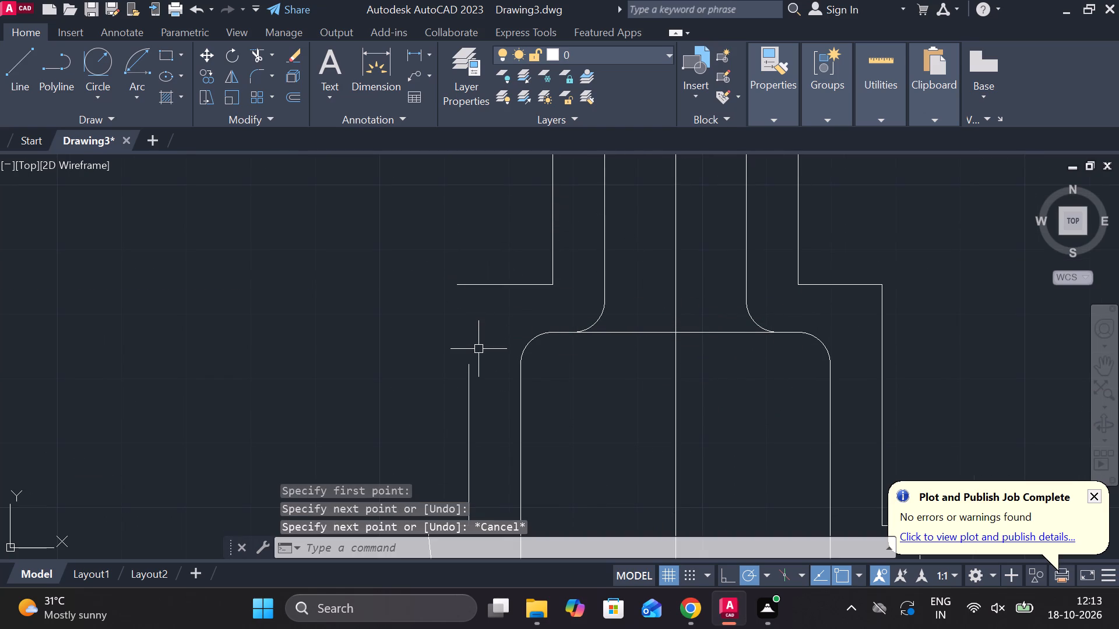
# Square the left outer corner by extending the block's outer vertical line to the new horizontal and trimming the overhang.
pyautogui.write('EX')
pyautogui.press('space')
pyautogui.click(465, 381)
pyautogui.press('Escape')
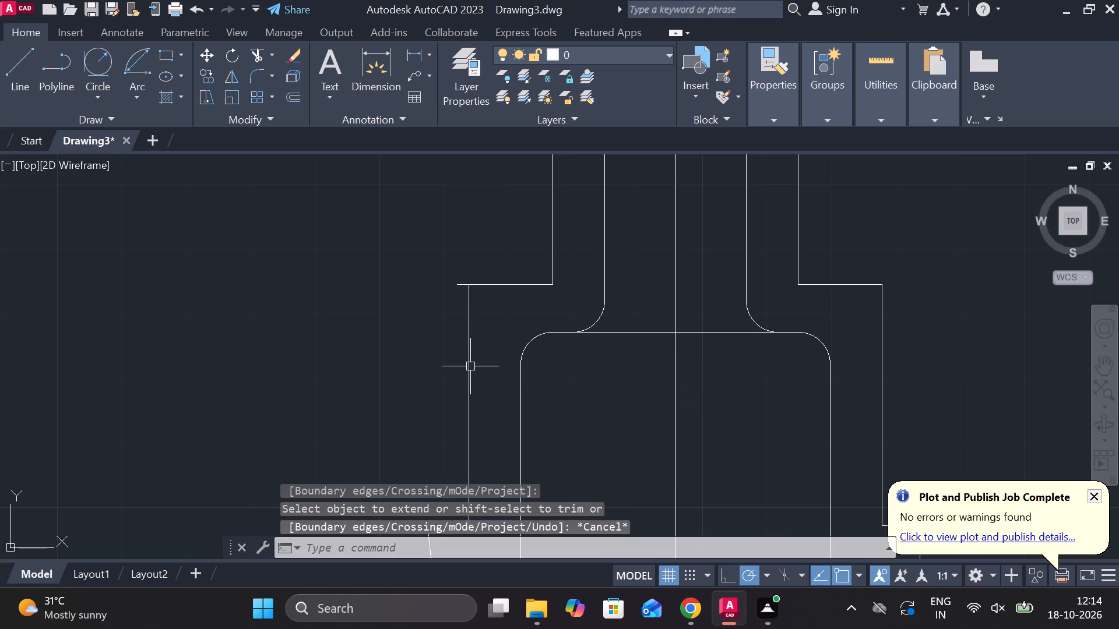
pyautogui.write('TR')
pyautogui.press('space')
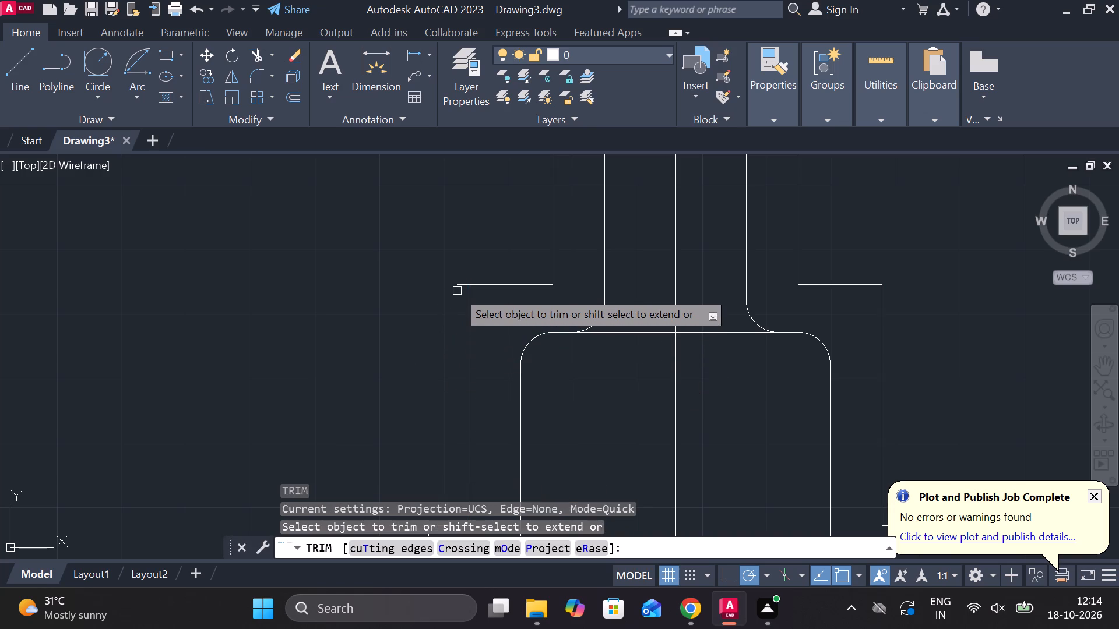
pyautogui.click(458, 283)
pyautogui.scroll(-2, 434, 278)
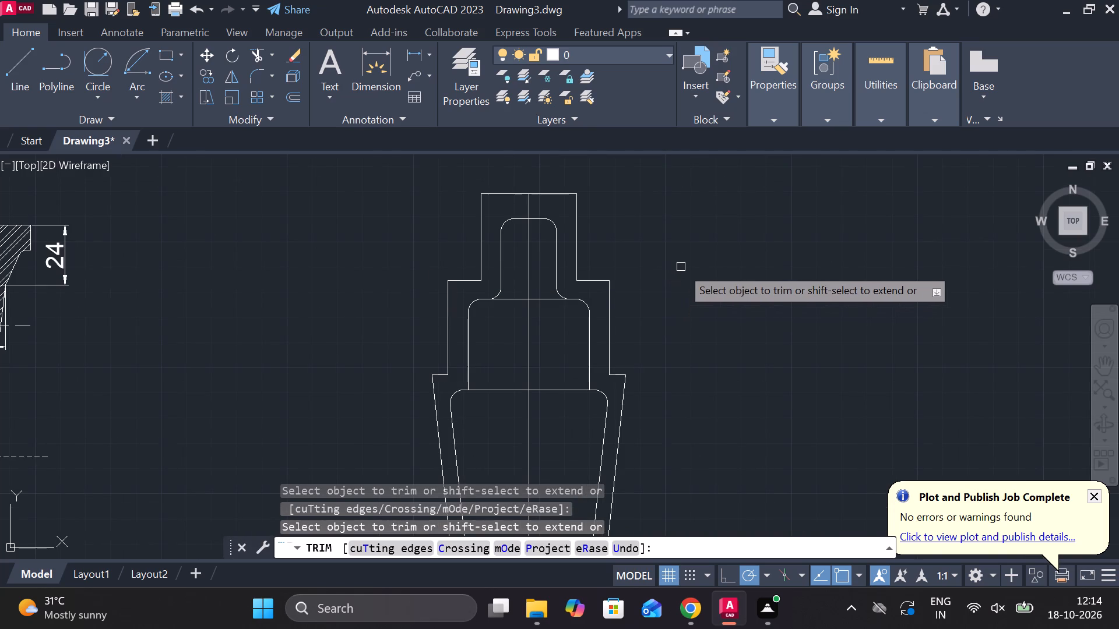
pyautogui.moveTo(687, 323); pyautogui.dragTo(681, 242, button='middle')
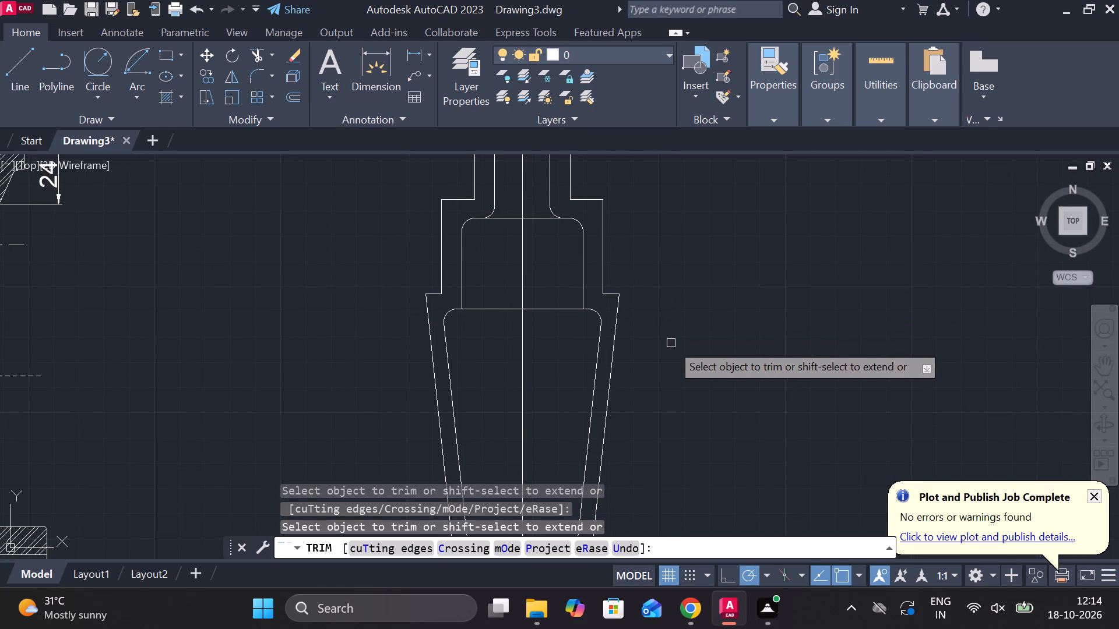
# Fillet the outer outline's inner and outer corners at the right shoulder between stem and block with radius 5.
pyautogui.scroll(-1, 668, 359)
pyautogui.moveTo(668, 361); pyautogui.dragTo(693, 292, button='middle')
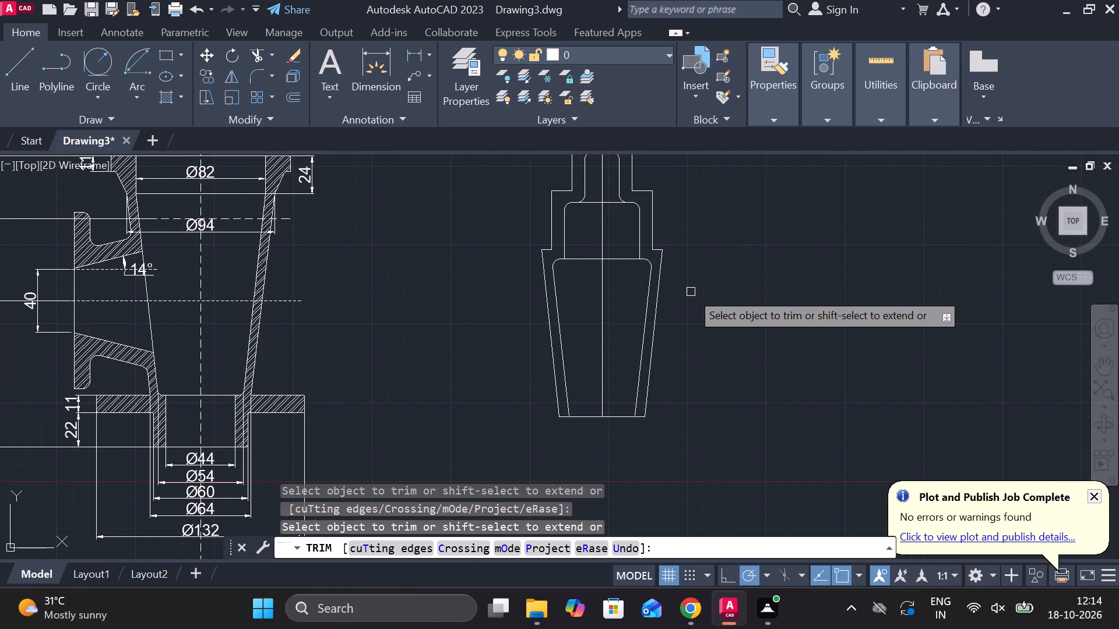
pyautogui.scroll(1, 677, 285)
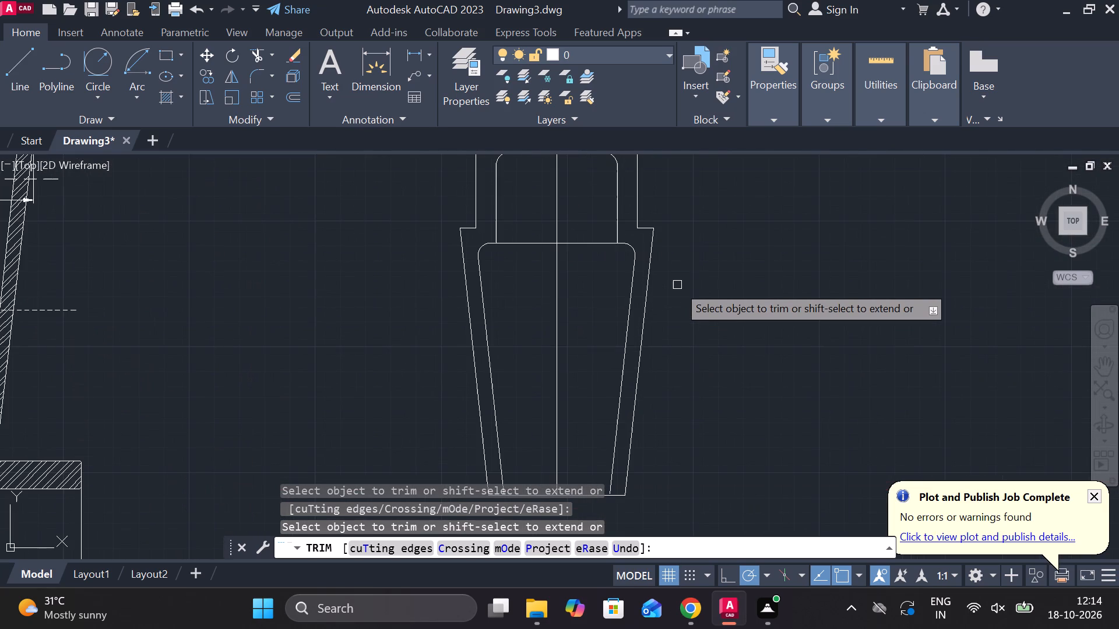
pyautogui.press('Escape')
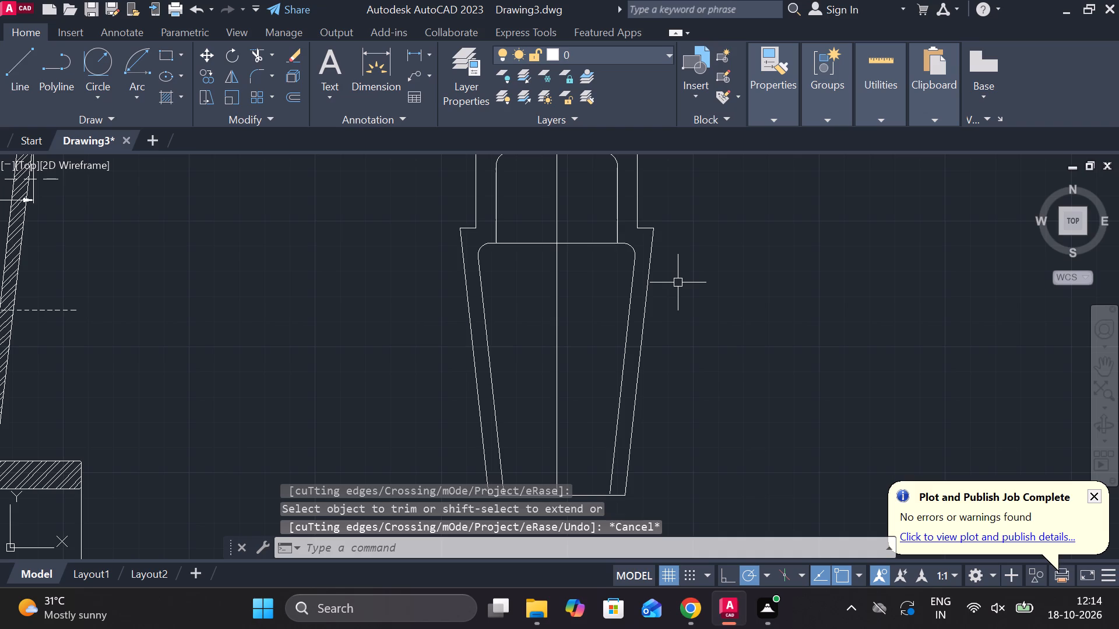
pyautogui.moveTo(689, 280); pyautogui.dragTo(729, 366, button='middle')
pyautogui.moveTo(759, 232); pyautogui.dragTo(755, 328, button='middle')
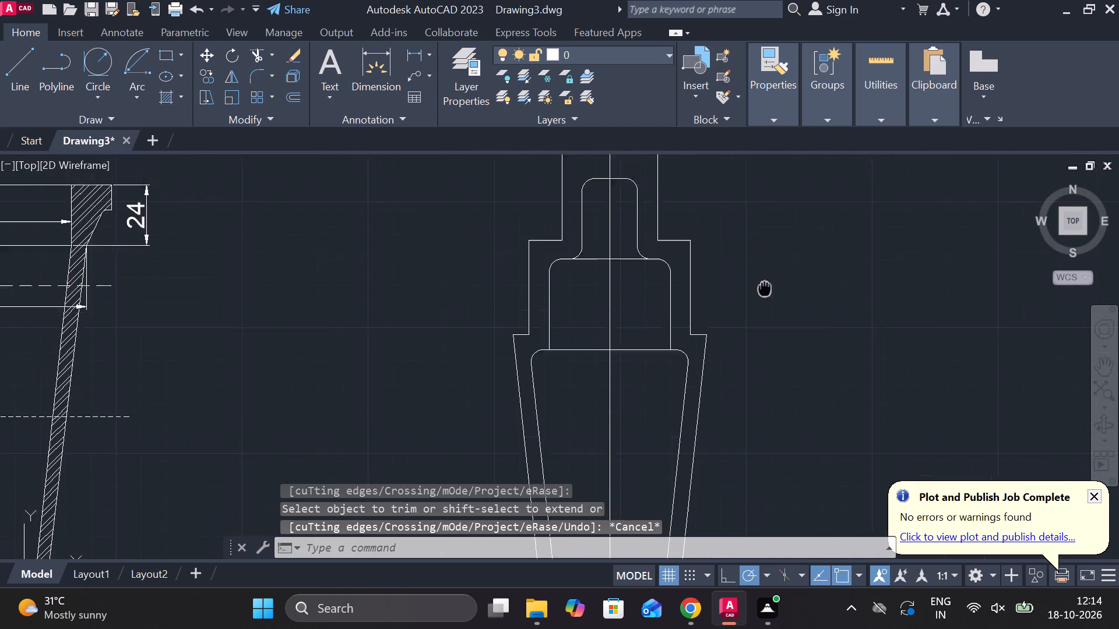
pyautogui.moveTo(755, 328); pyautogui.dragTo(755, 335, button='middle')
pyautogui.press('Escape')
pyautogui.write('F')
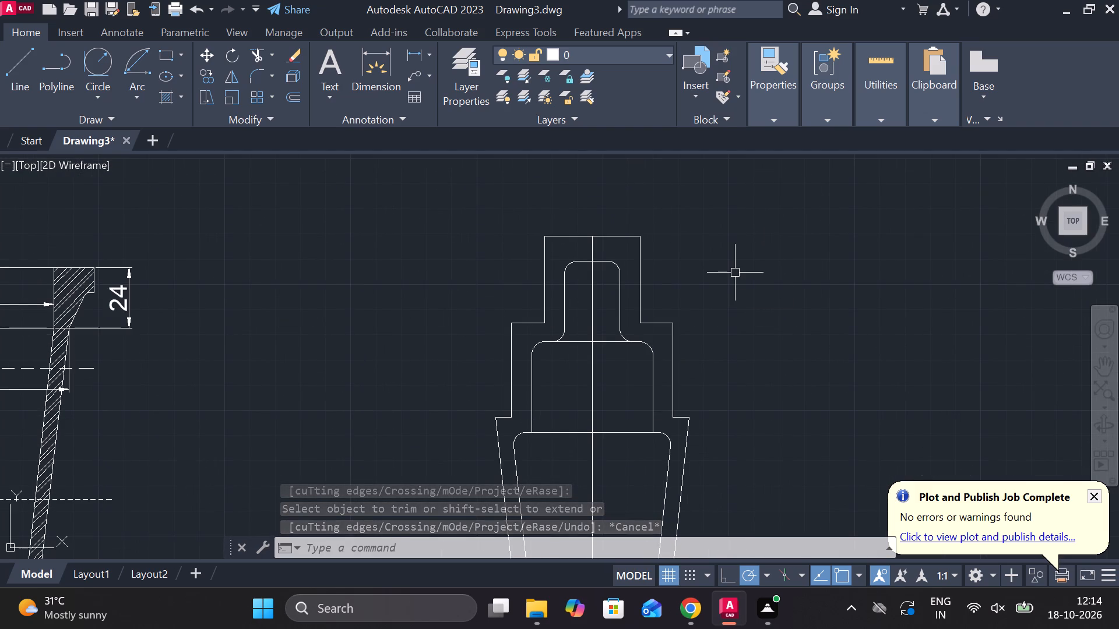
pyautogui.press('space')
pyautogui.write('R')
pyautogui.press('space')
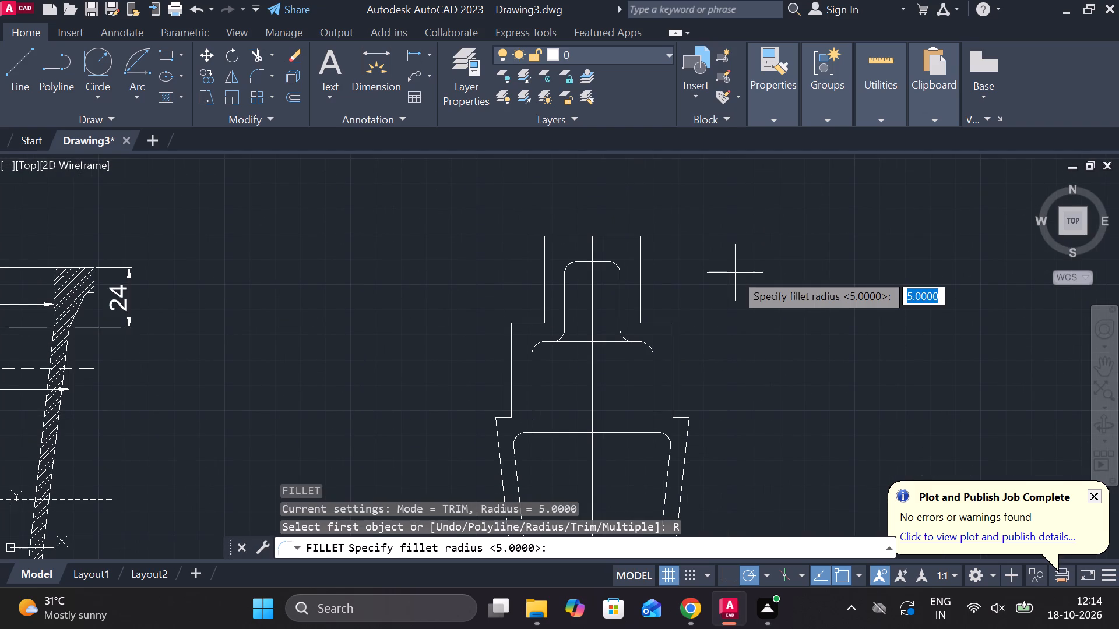
pyautogui.press('Return')
pyautogui.scroll(1, 719, 274)
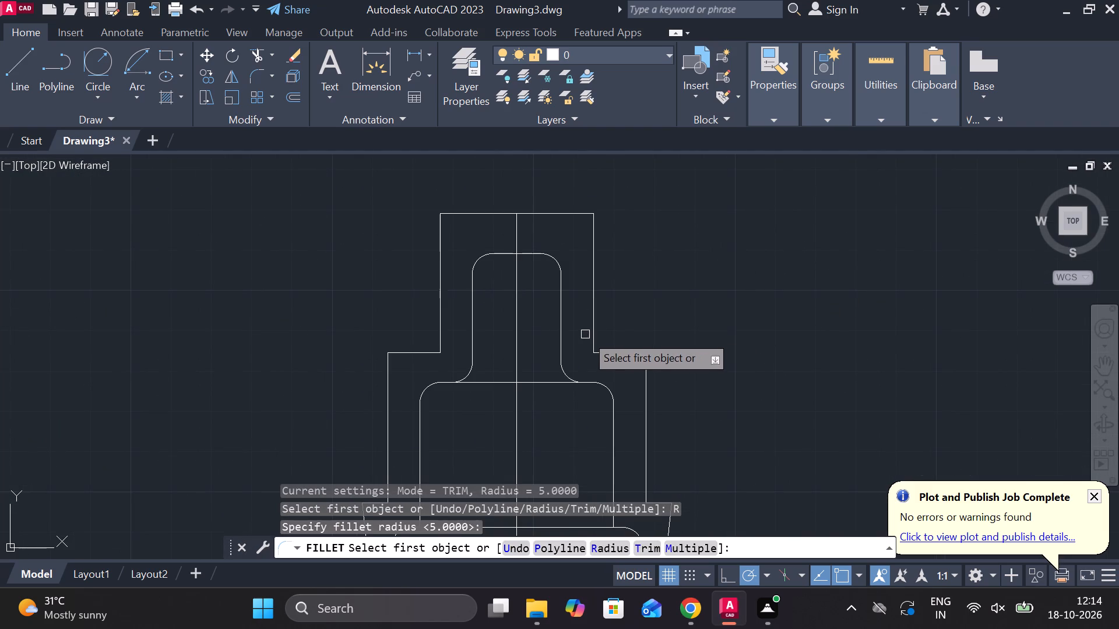
pyautogui.click(590, 324)
pyautogui.click(615, 354)
pyautogui.press('space')
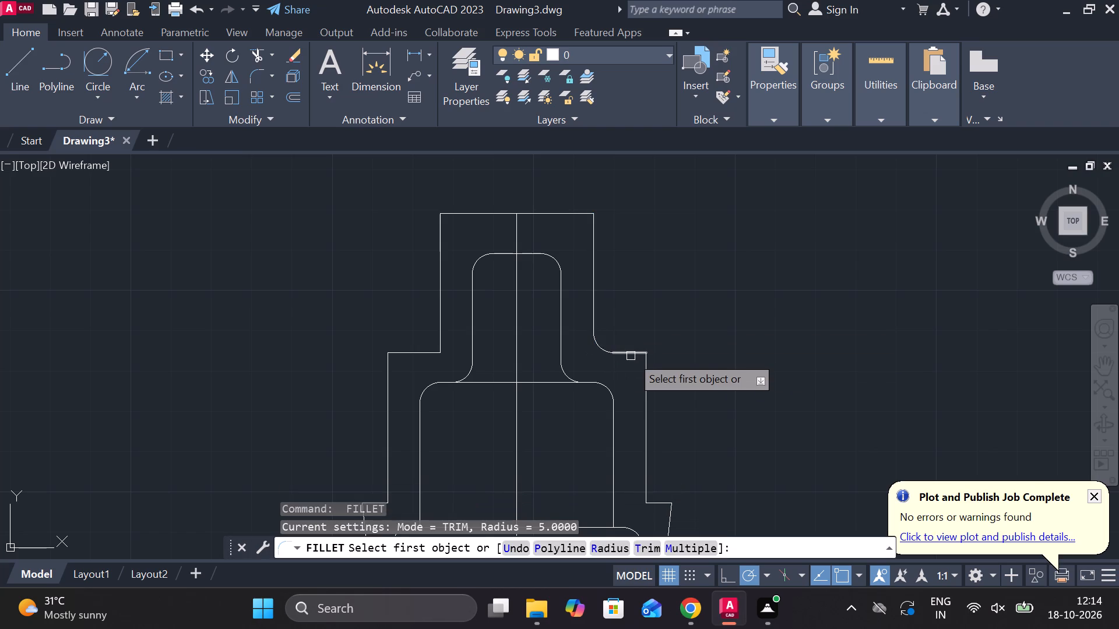
pyautogui.click(636, 352)
pyautogui.click(644, 377)
# Fillet the outer outline's corners at the lower ends of the block's right and left vertical lines with radius 5.
pyautogui.moveTo(684, 373); pyautogui.dragTo(688, 270, button='middle')
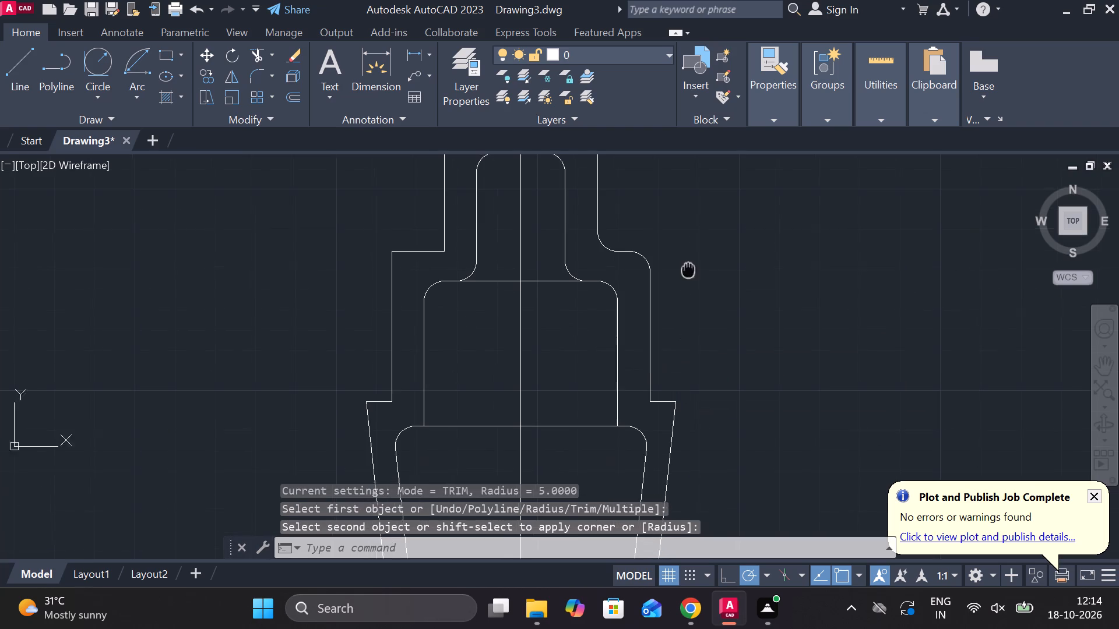
pyautogui.press('space')
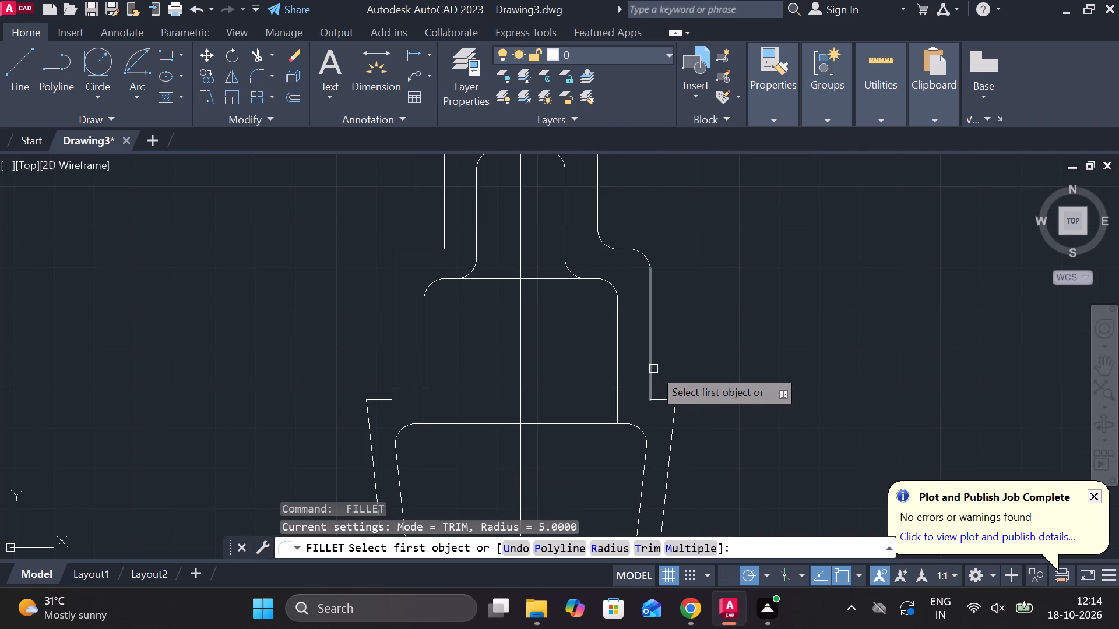
pyautogui.click(653, 369)
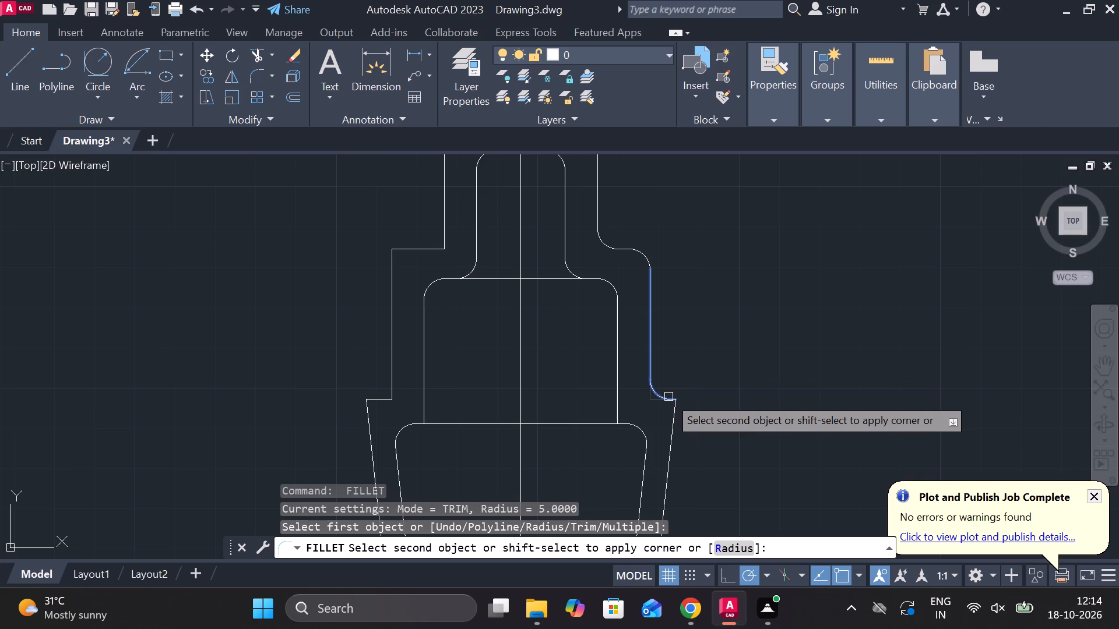
pyautogui.click(668, 397)
pyautogui.press('space')
pyautogui.click(394, 370)
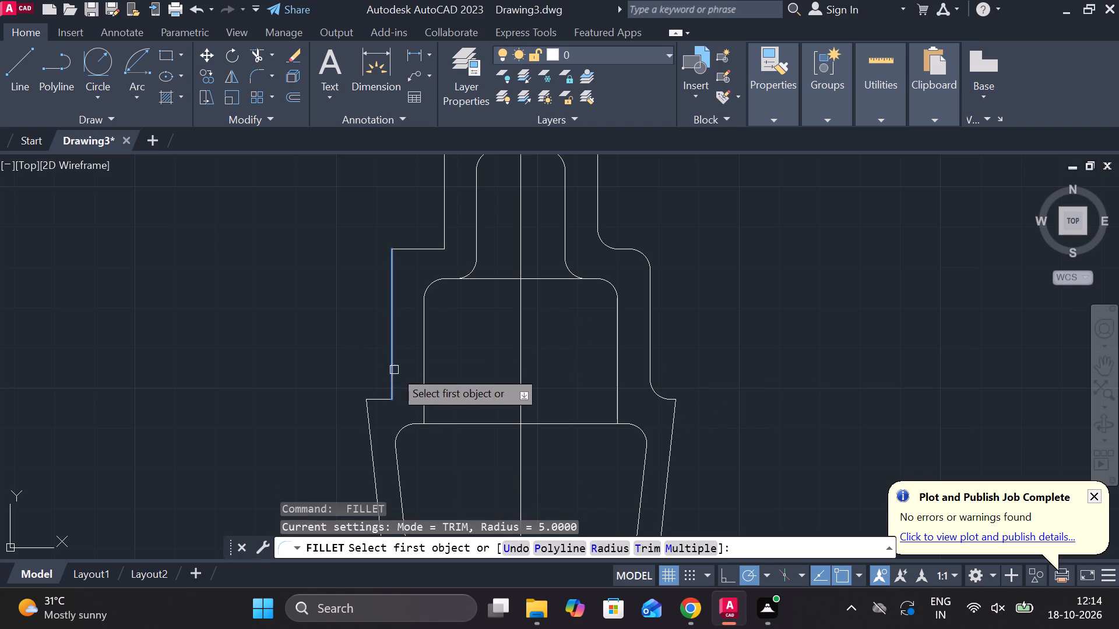
pyautogui.click(381, 398)
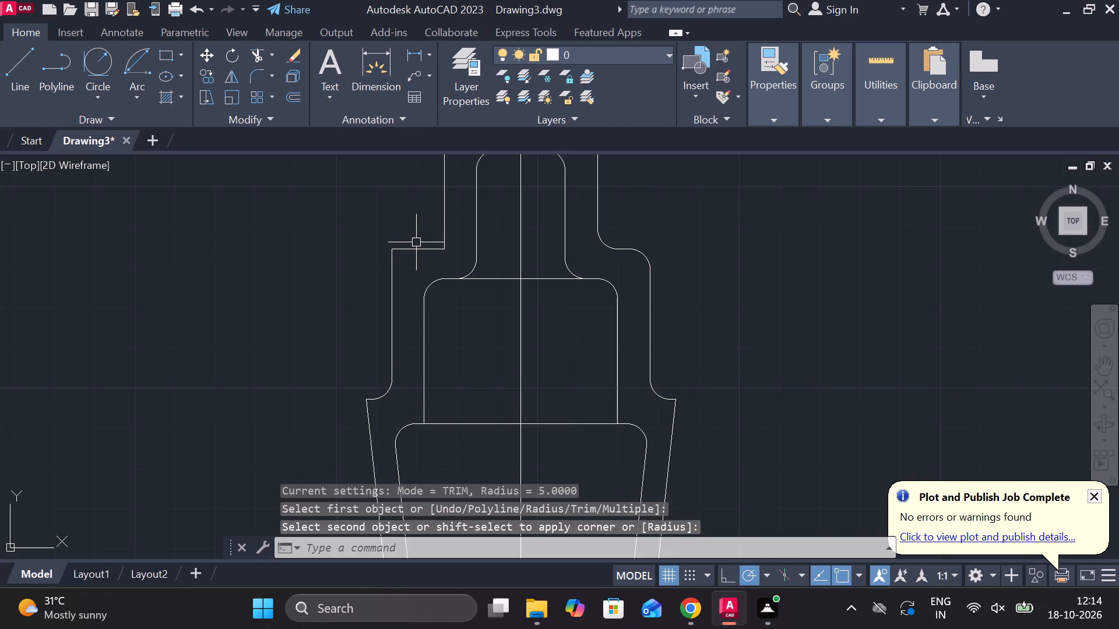
# Fillet the outer outline's inner and outer corners at the left shoulder between stem and block with radius 5.
pyautogui.press('space')
pyautogui.click(416, 252)
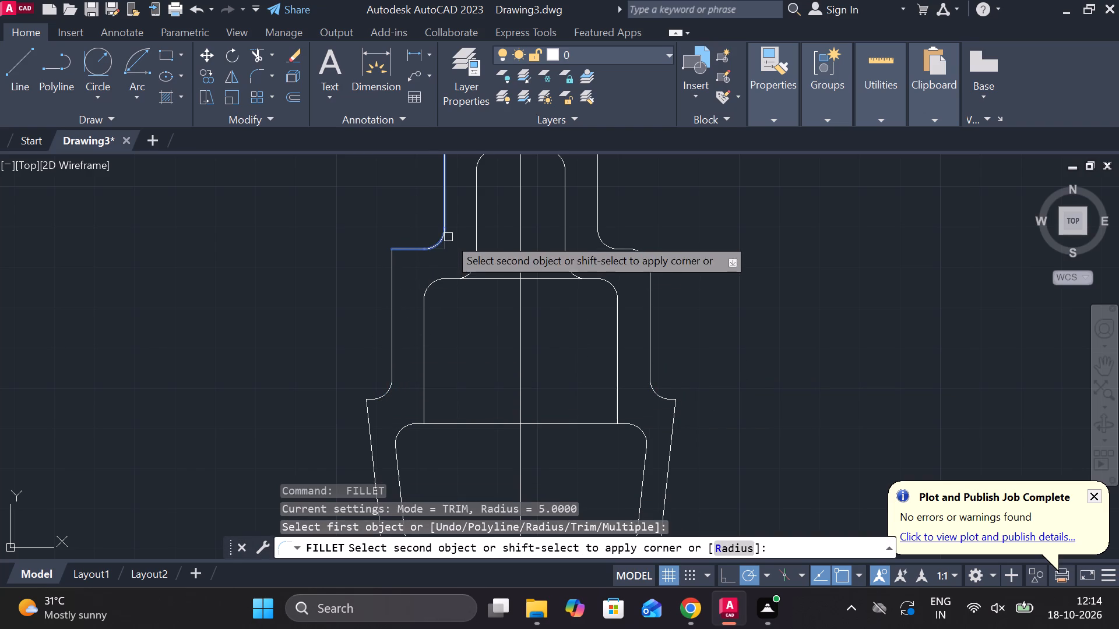
pyautogui.click(448, 236)
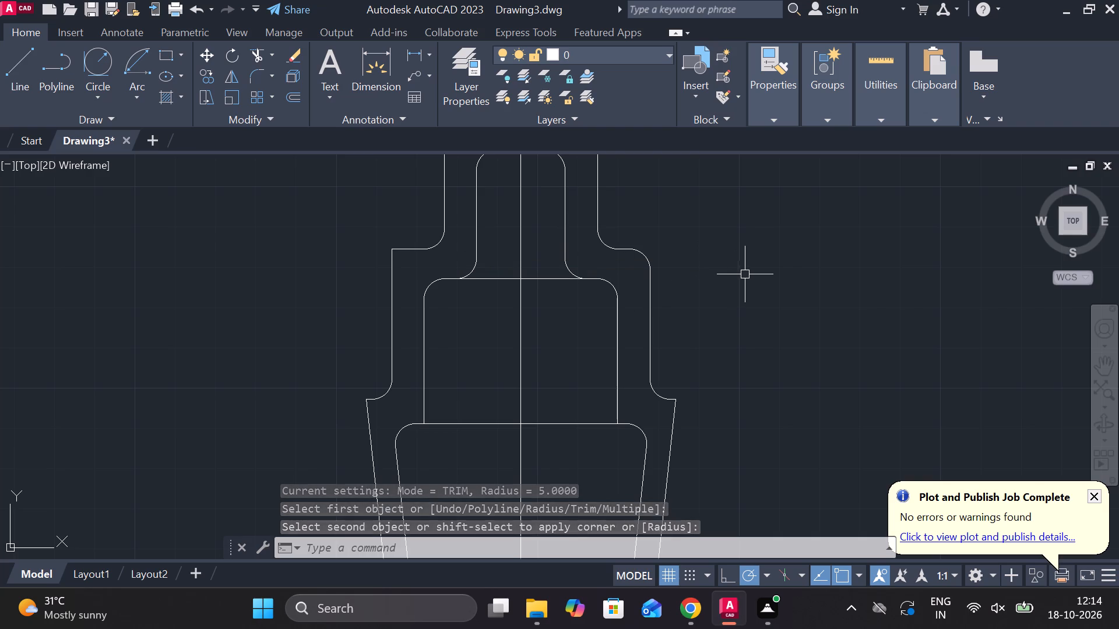
pyautogui.press('space')
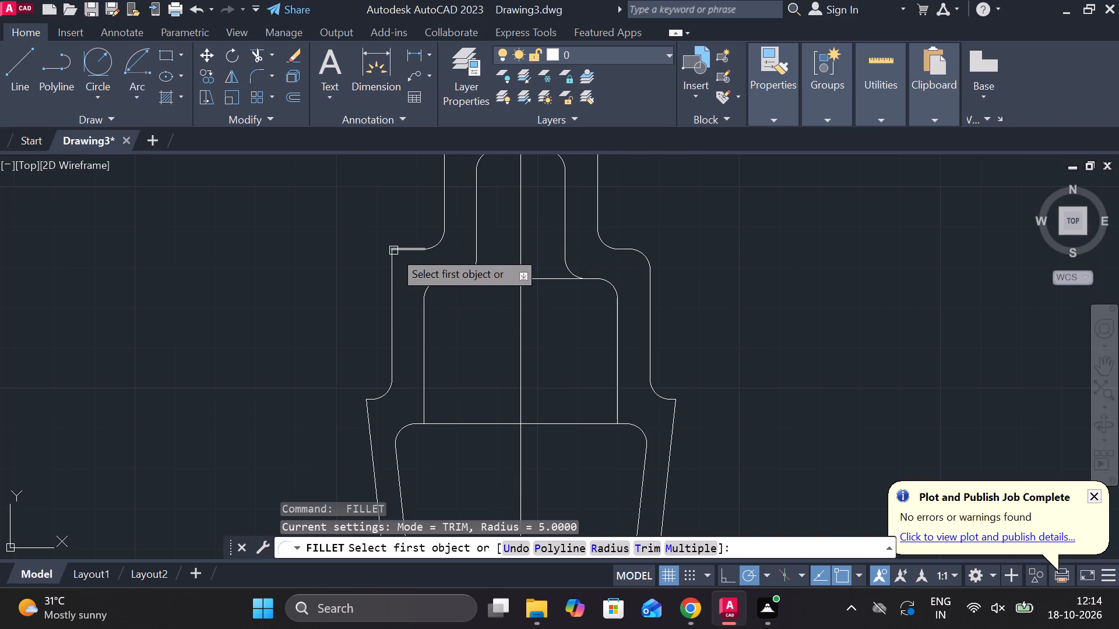
pyautogui.click(397, 250)
pyautogui.click(385, 257)
pyautogui.click(391, 264)
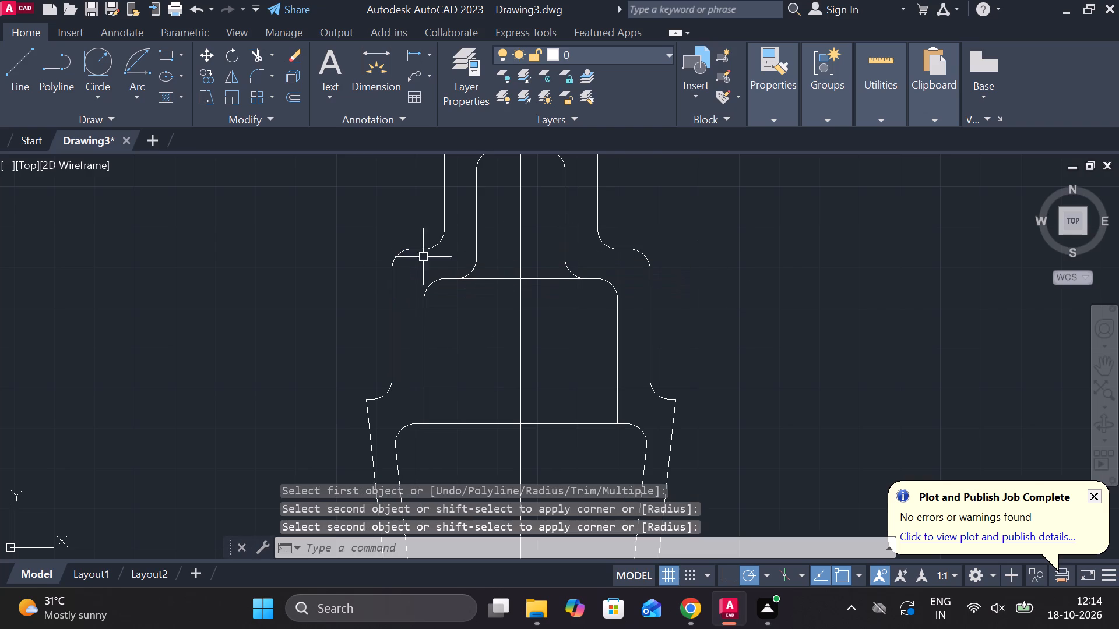
# Change the linetype of the profile's vertical centre line to DASHED.
pyautogui.scroll(-1, 684, 271)
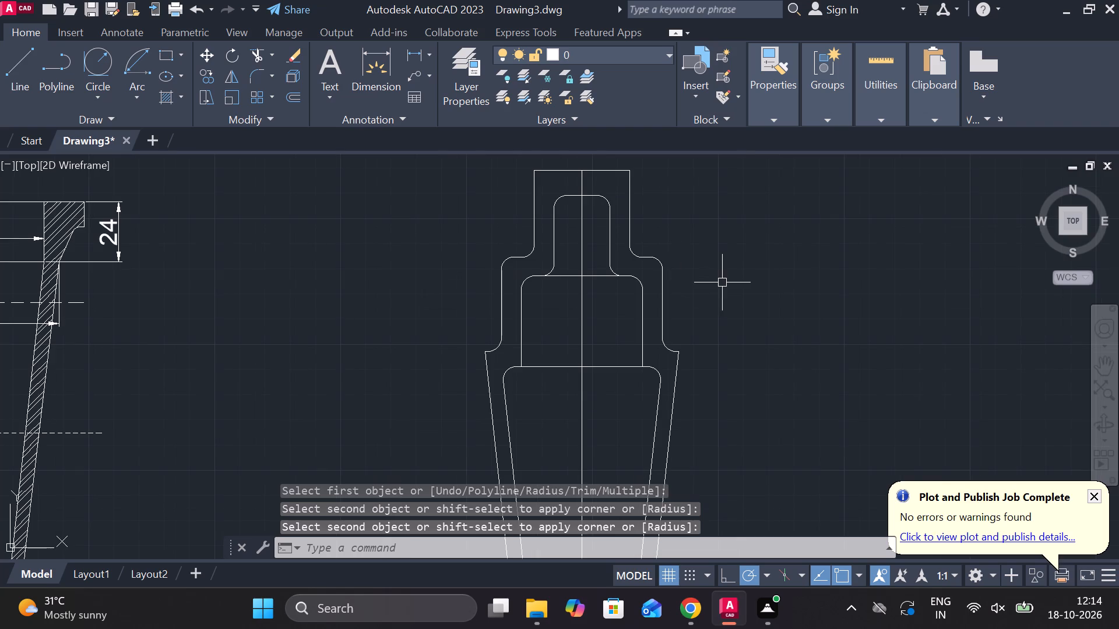
pyautogui.scroll(-1, 722, 282)
pyautogui.moveTo(722, 282); pyautogui.dragTo(681, 241, button='middle')
pyautogui.press('Escape')
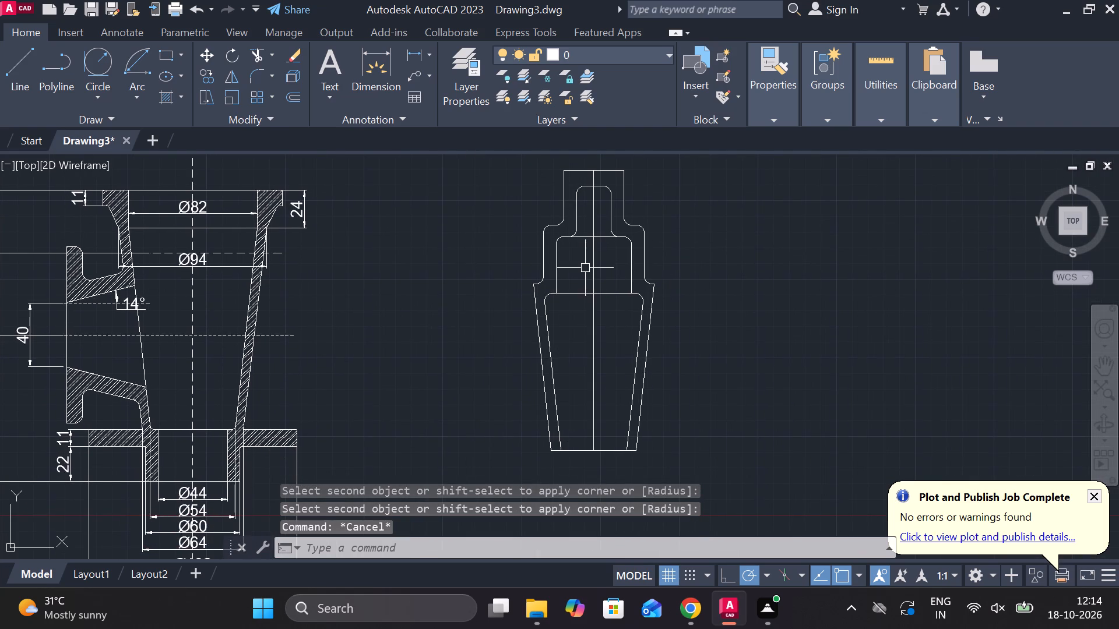
pyautogui.click(594, 262)
pyautogui.click(765, 128)
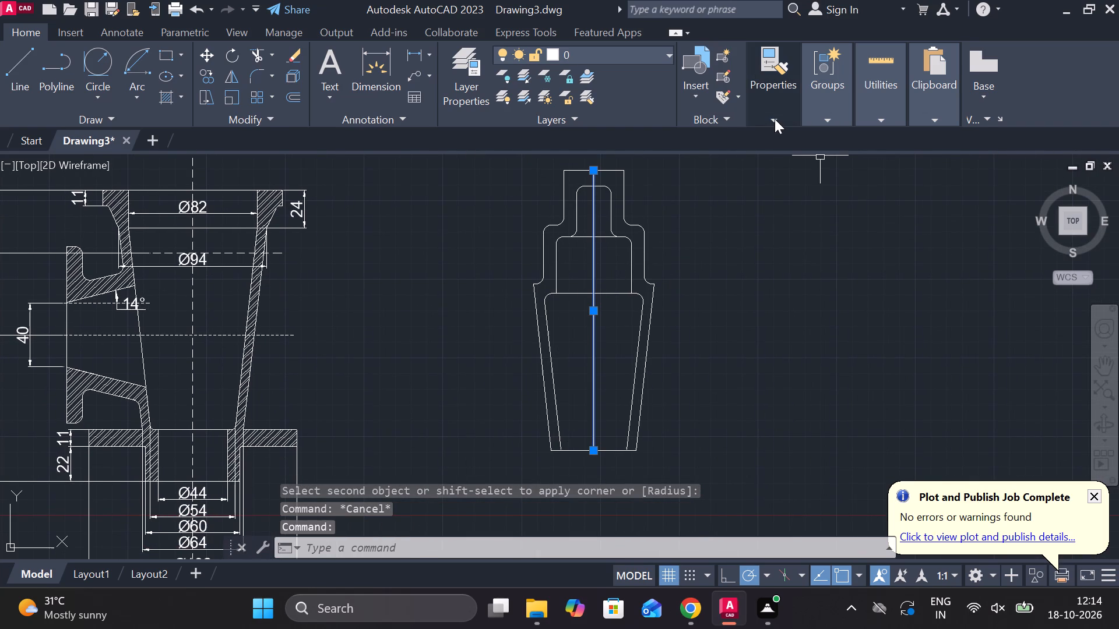
pyautogui.click(775, 119)
pyautogui.click(878, 171)
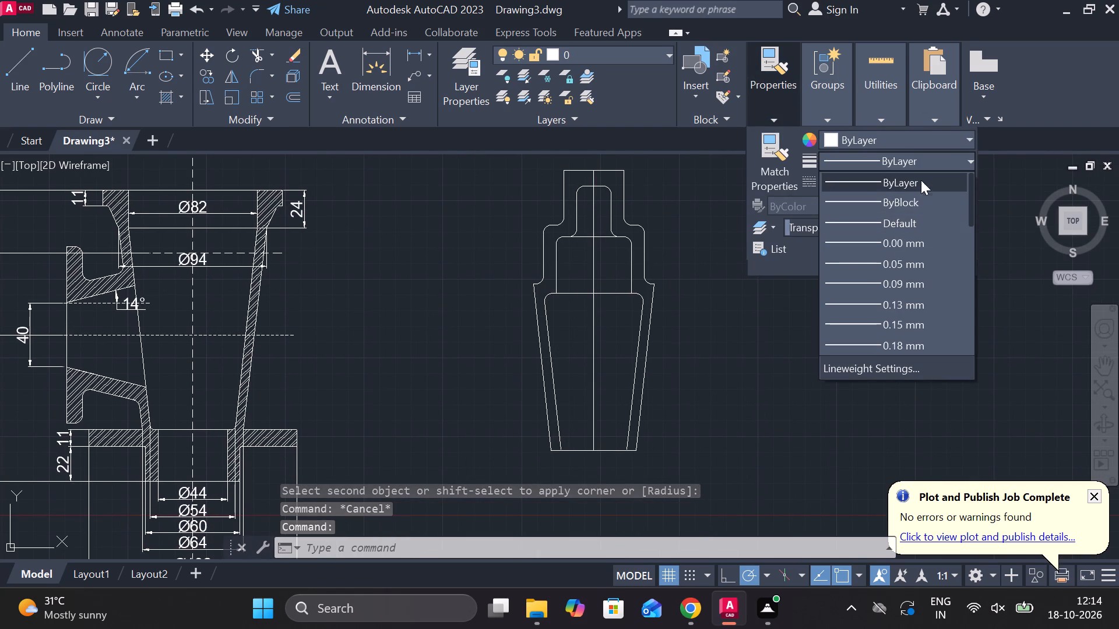
pyautogui.click(948, 156)
pyautogui.click(955, 178)
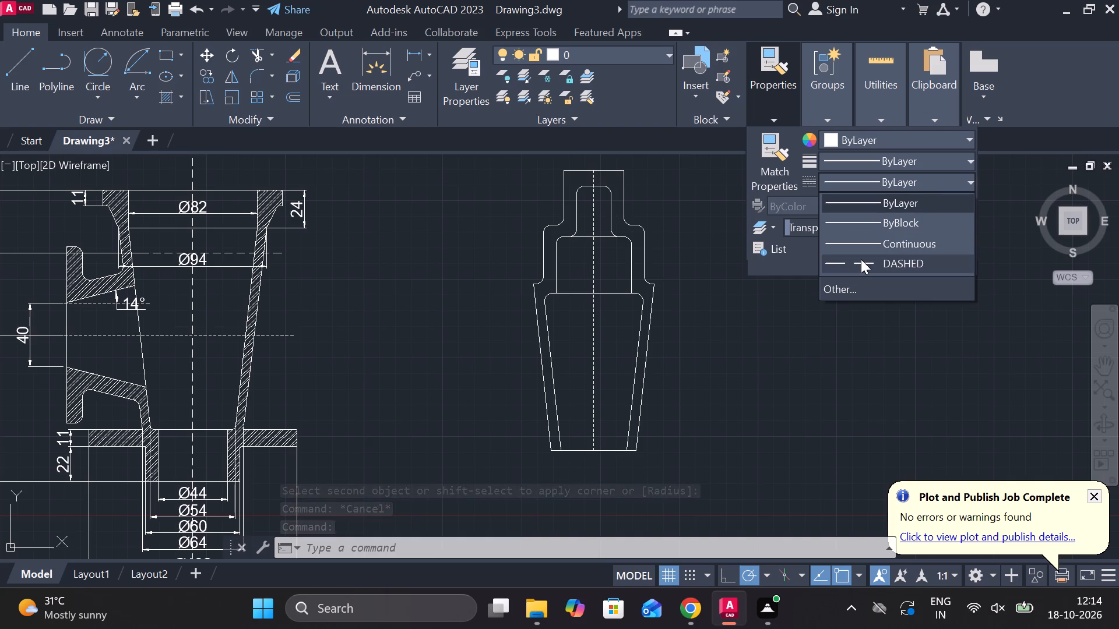
pyautogui.click(861, 259)
pyautogui.press('Escape')
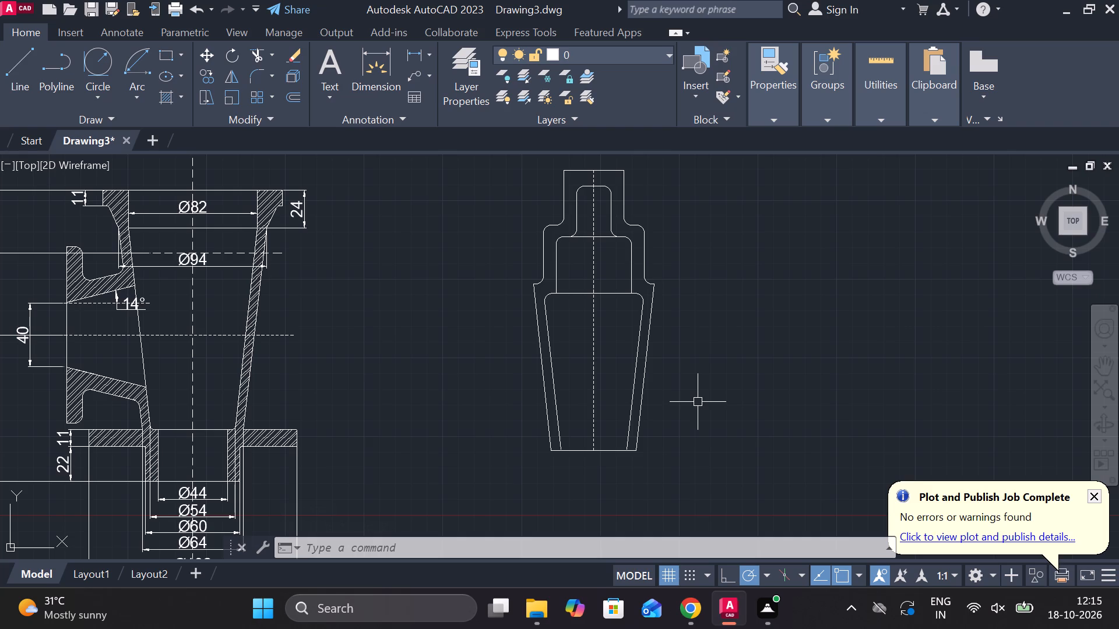
# Offset the horizontal line at the base of the inner block 22 downward into the tapered body.
pyautogui.click(608, 290)
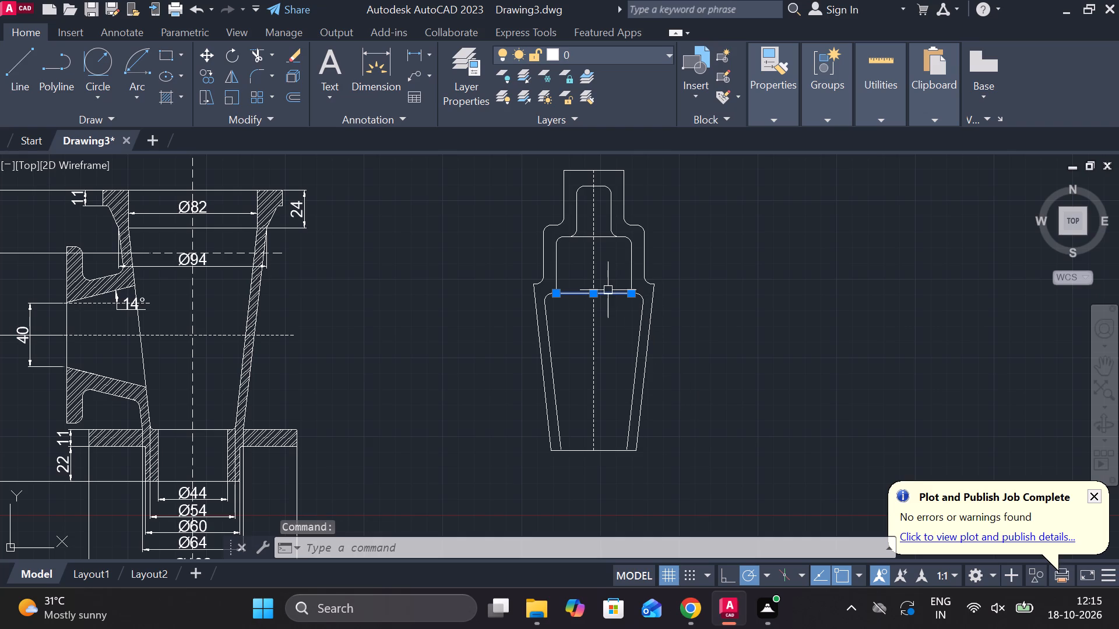
pyautogui.press('o')
pyautogui.press('Return')
pyautogui.press('Return')
pyautogui.write('22')
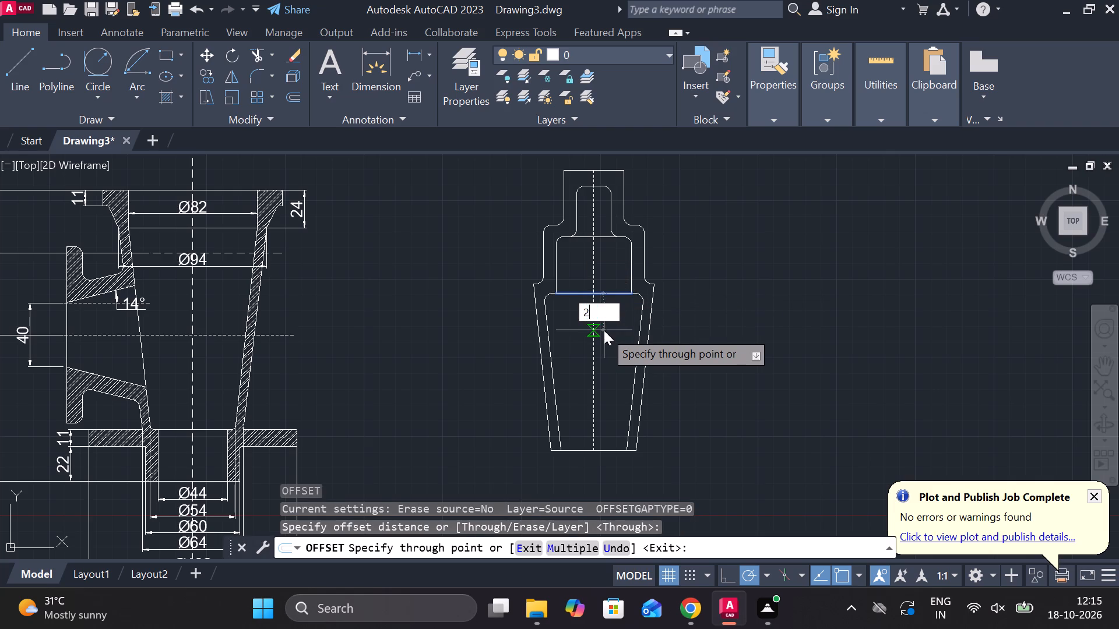
pyautogui.press('space')
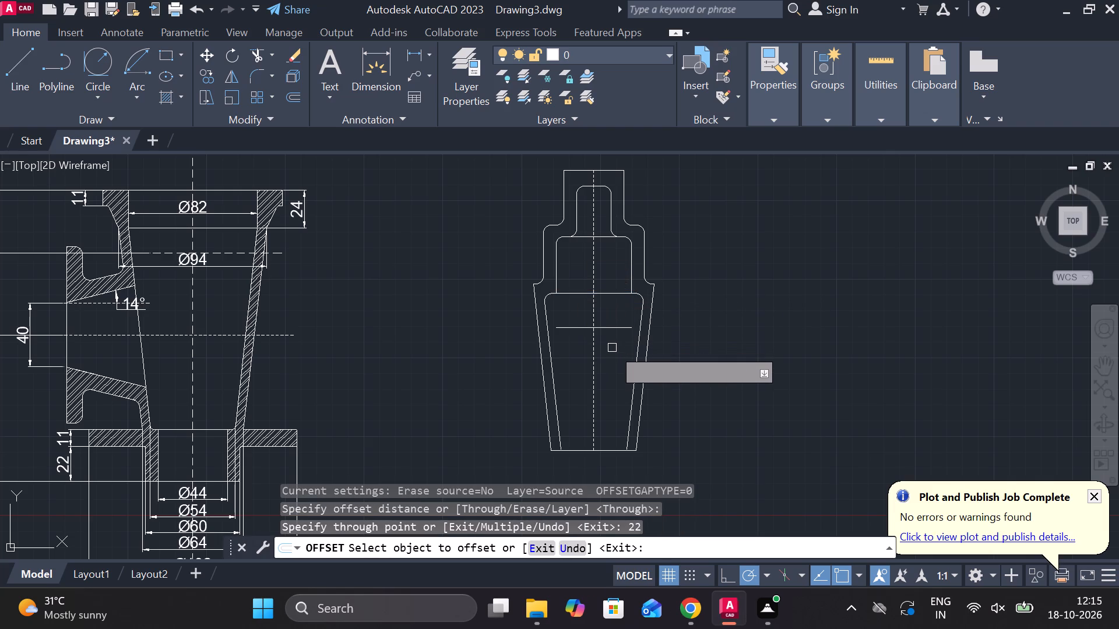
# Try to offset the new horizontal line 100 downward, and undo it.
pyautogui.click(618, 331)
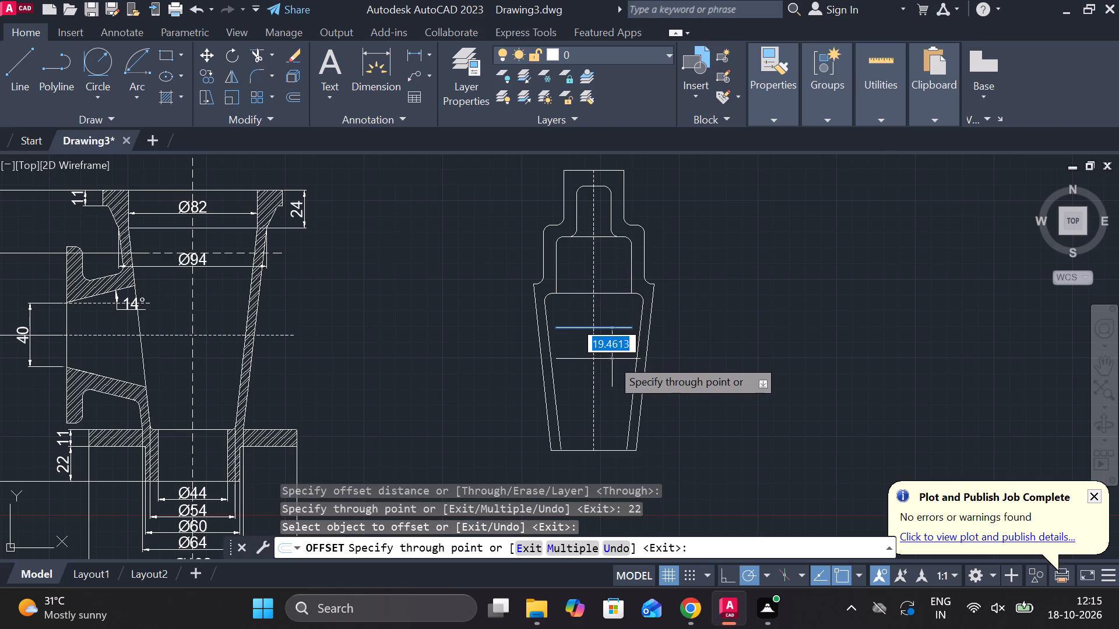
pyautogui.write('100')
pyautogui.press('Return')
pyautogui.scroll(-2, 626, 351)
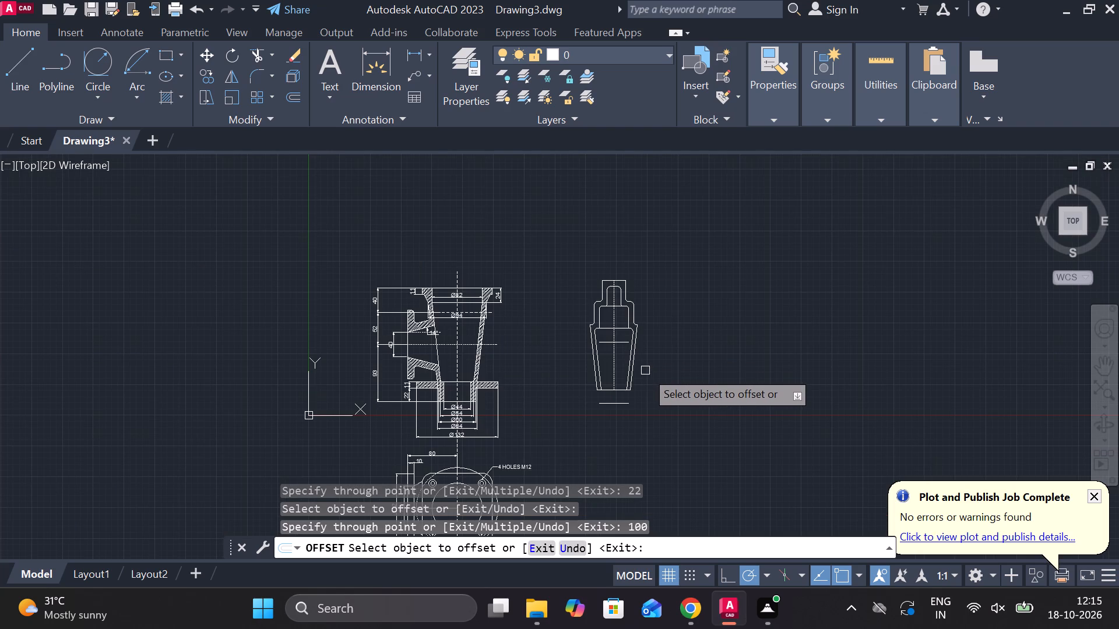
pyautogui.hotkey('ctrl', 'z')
# Offset the horizontal line inside the tapered body 60 downward.
pyautogui.scroll(2, 603, 345)
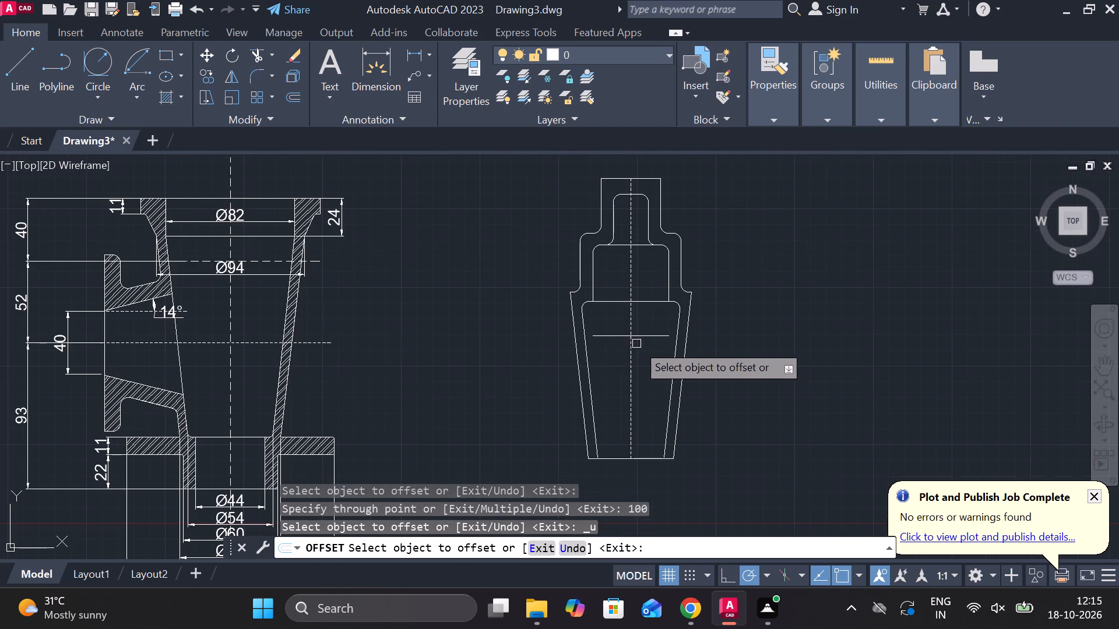
pyautogui.click(646, 335)
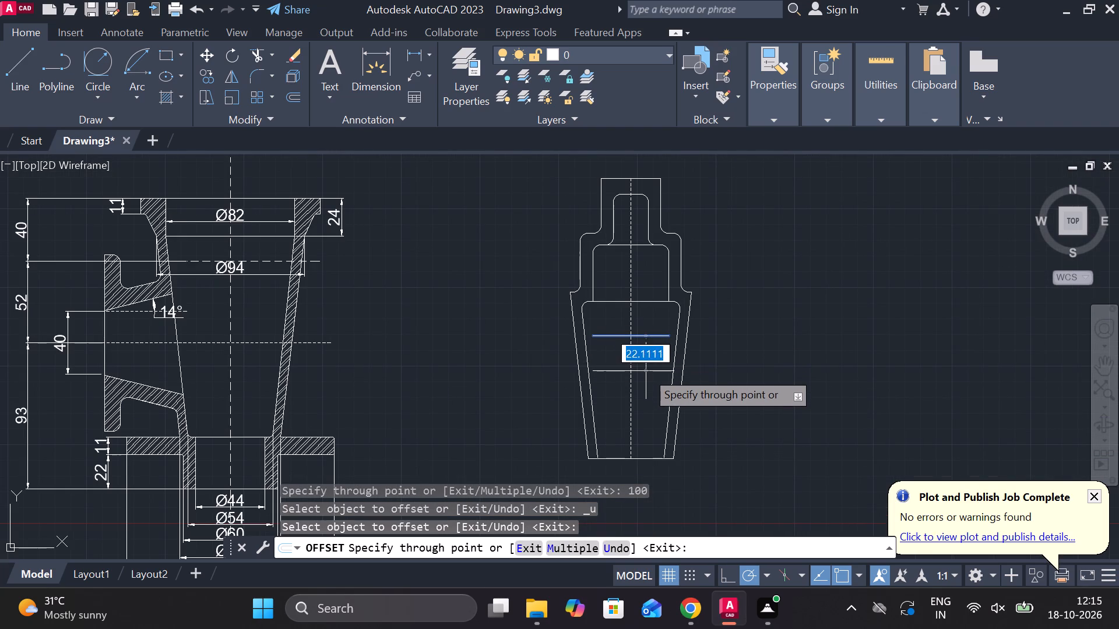
pyautogui.write('60')
pyautogui.press('Return')
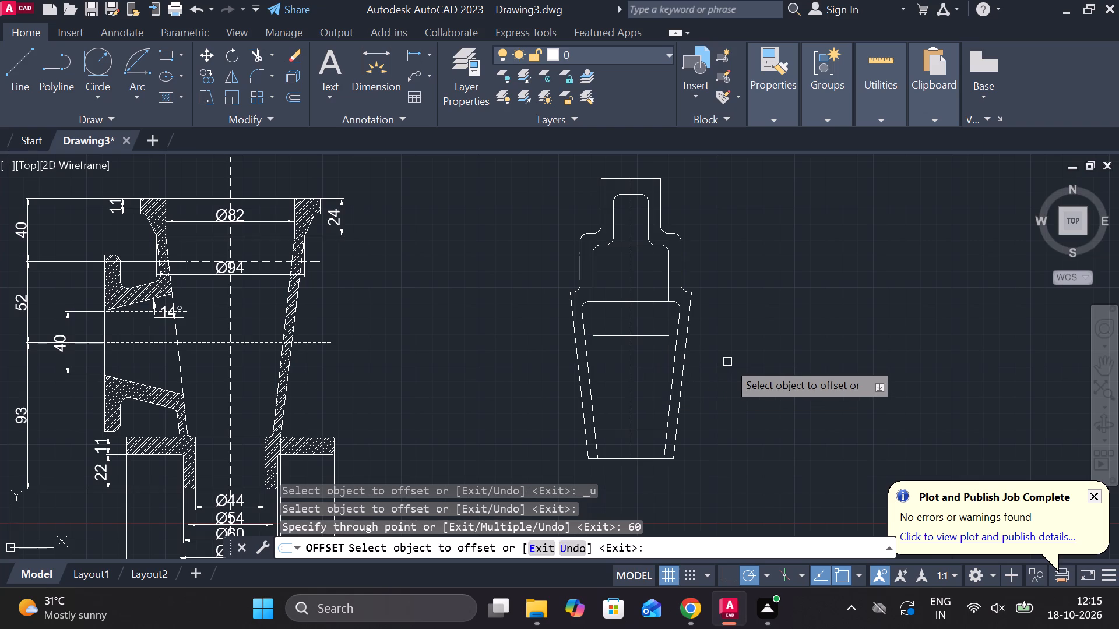
pyautogui.press('Escape')
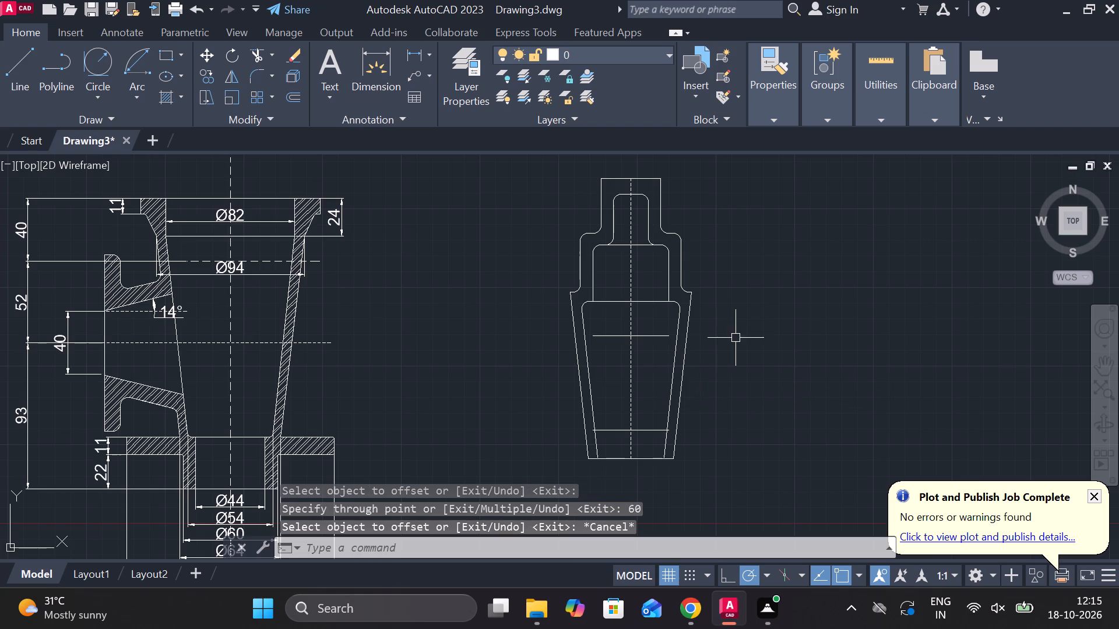
# Draw a line 16 outward from the centre line along the opening's upper horizontal line, continuing about 34 straight down.
pyautogui.scroll(1, 736, 338)
pyautogui.press('l')
pyautogui.press('Return')
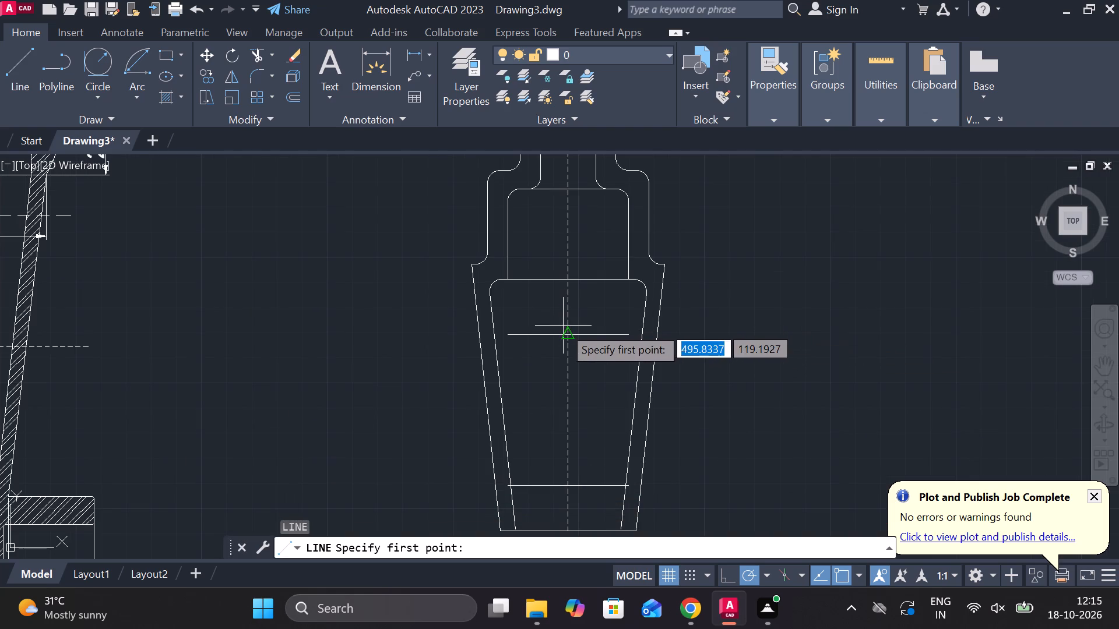
pyautogui.click(568, 330)
pyautogui.press('1')
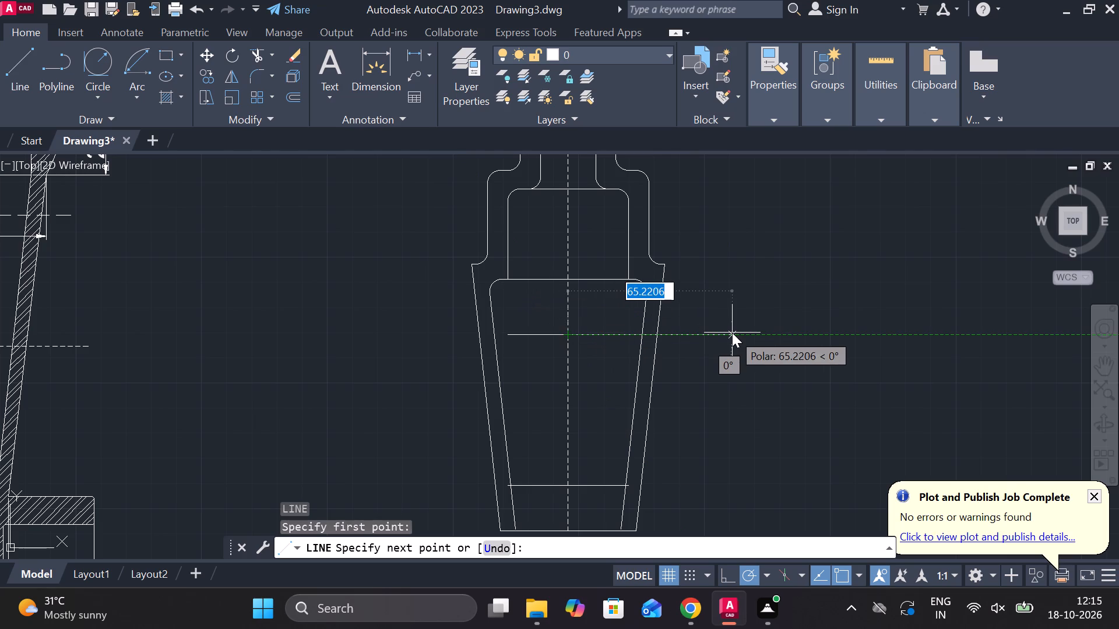
pyautogui.write('6')
pyautogui.press('space')
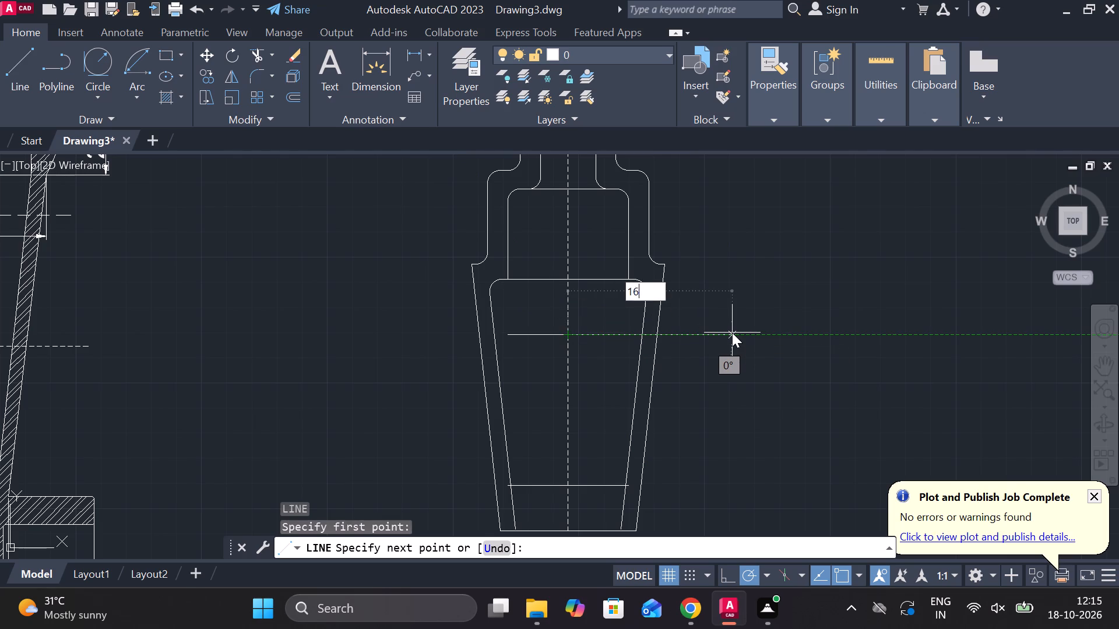
pyautogui.click(599, 420)
pyautogui.press('Escape')
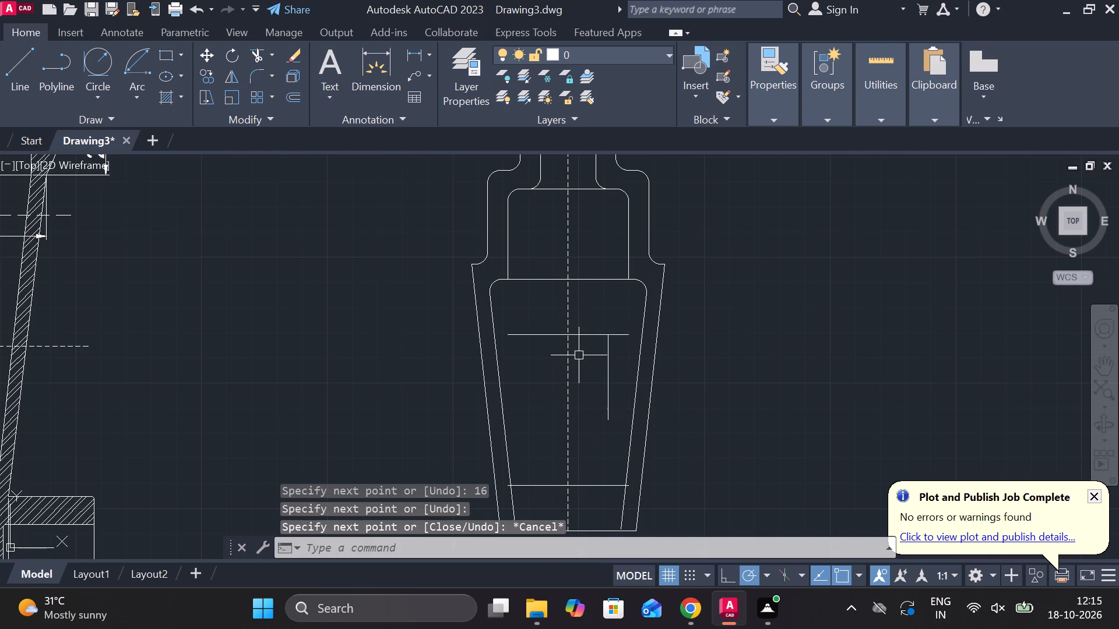
# Draw a line 11 outward from the centre line along the lower horizontal line, continuing as a slanted side to the upper 16-long line's end.
pyautogui.moveTo(582, 434); pyautogui.dragTo(578, 420, button='middle')
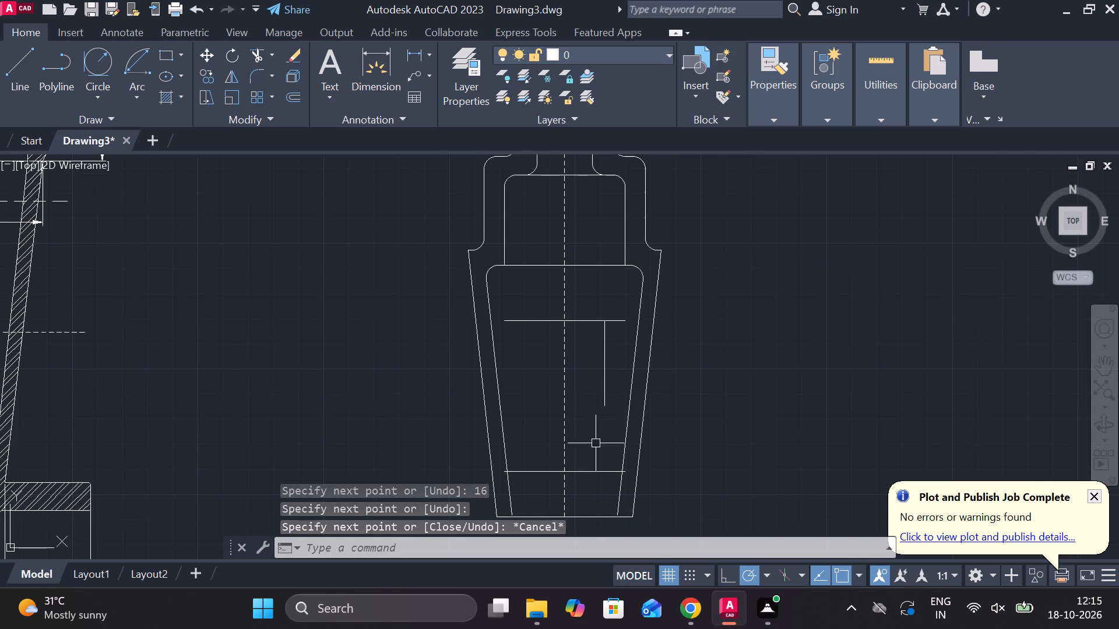
pyautogui.press('l')
pyautogui.press('Return')
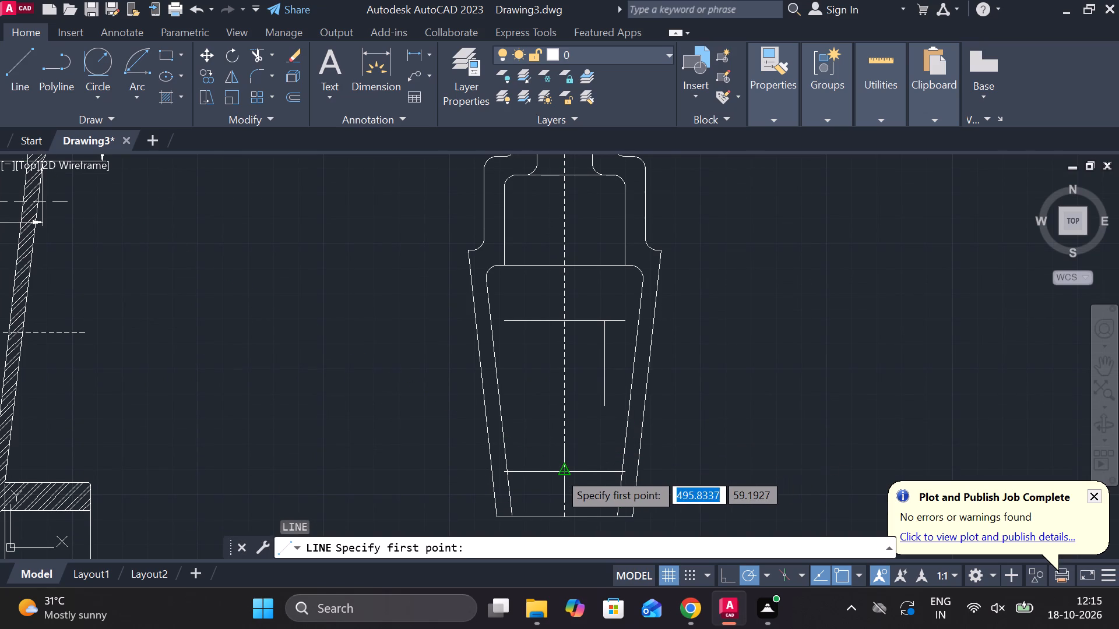
pyautogui.click(558, 472)
pyautogui.write('11')
pyautogui.press('space')
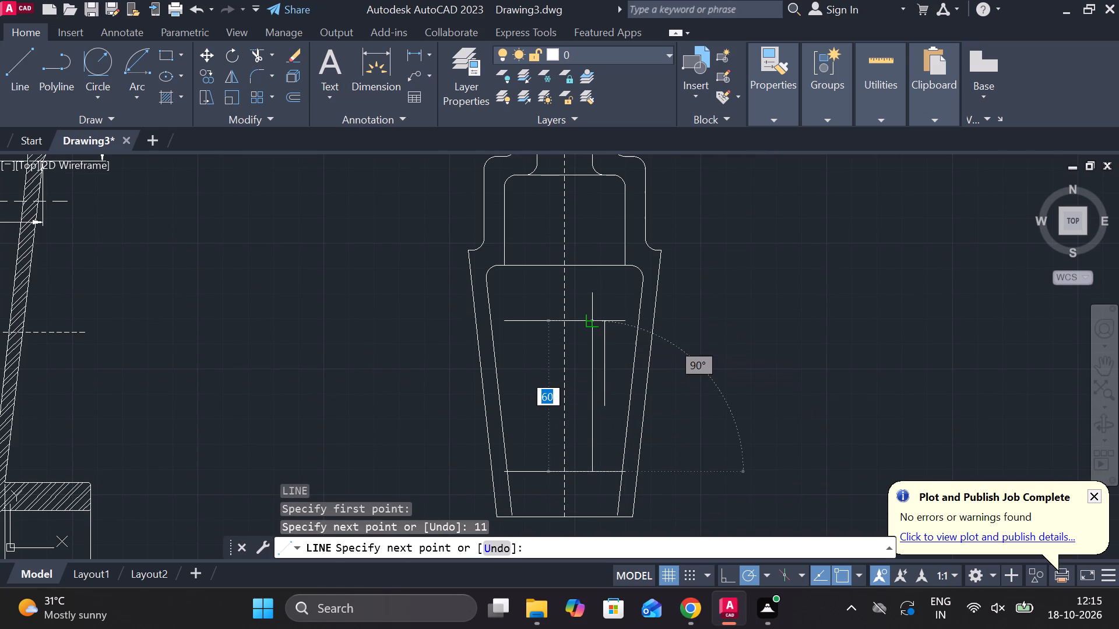
pyautogui.scroll(3, 603, 318)
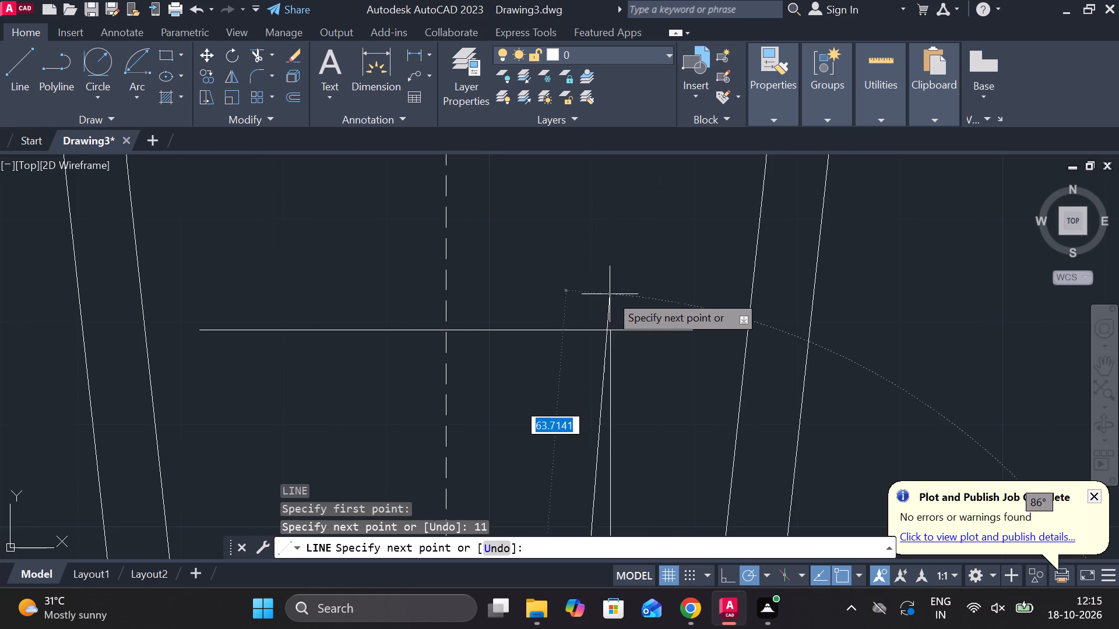
pyautogui.click(607, 327)
pyautogui.scroll(-2, 636, 293)
pyautogui.press('Escape')
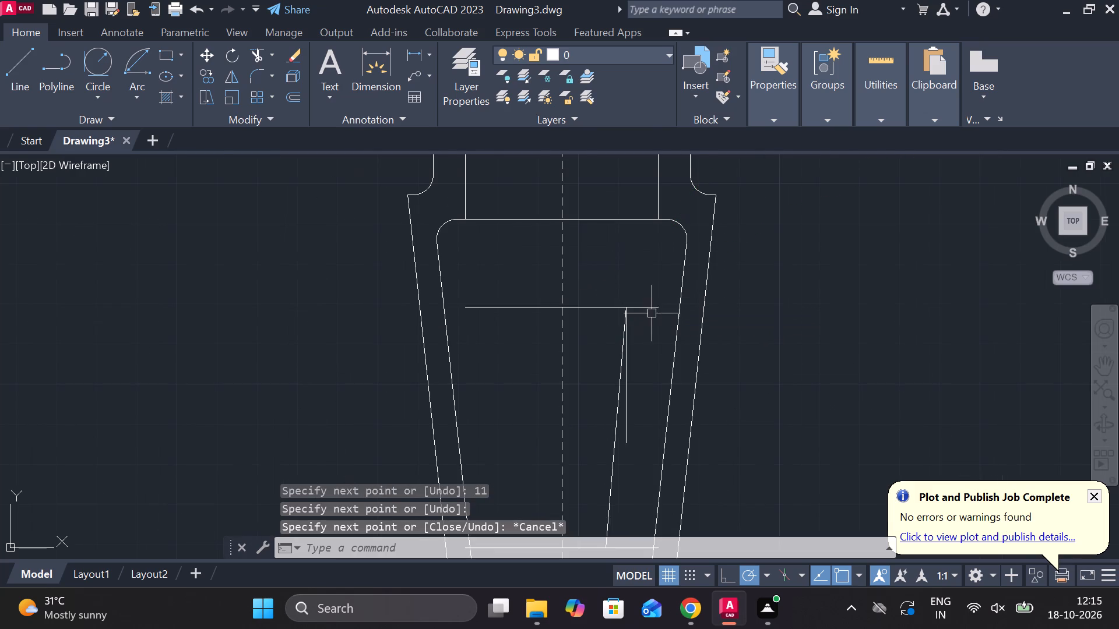
# Erase the two full-width horizontal construction lines and the vertical helper line around the half opening.
pyautogui.click(650, 308)
pyautogui.write('E')
pyautogui.press('space')
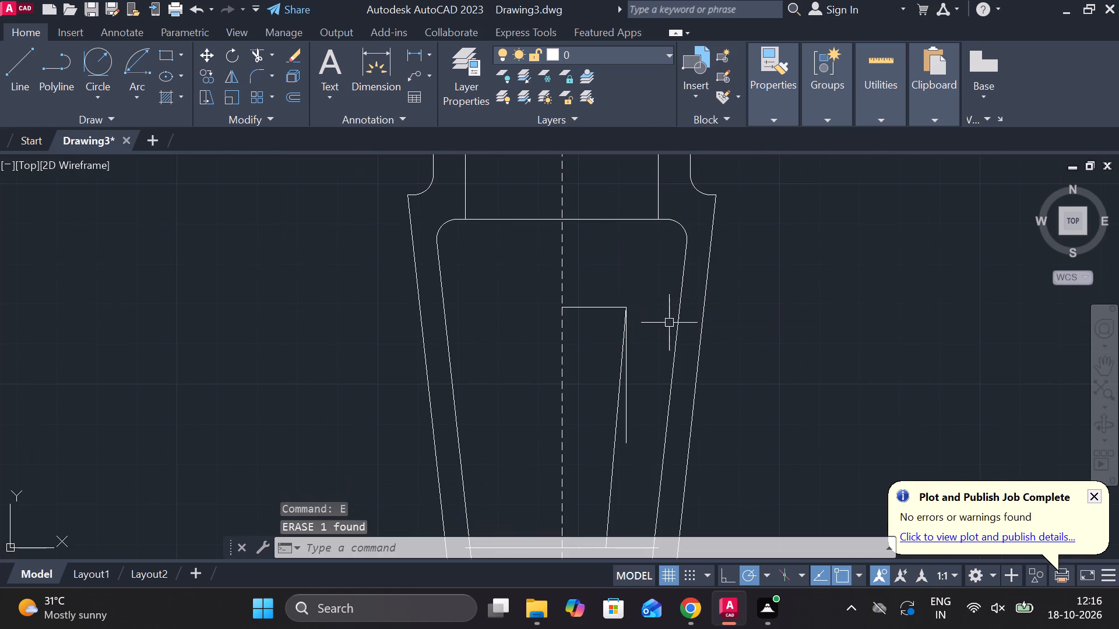
pyautogui.scroll(-1, 703, 349)
pyautogui.moveTo(746, 397); pyautogui.dragTo(730, 269, button='middle')
pyautogui.scroll(2, 637, 353)
pyautogui.click(641, 337)
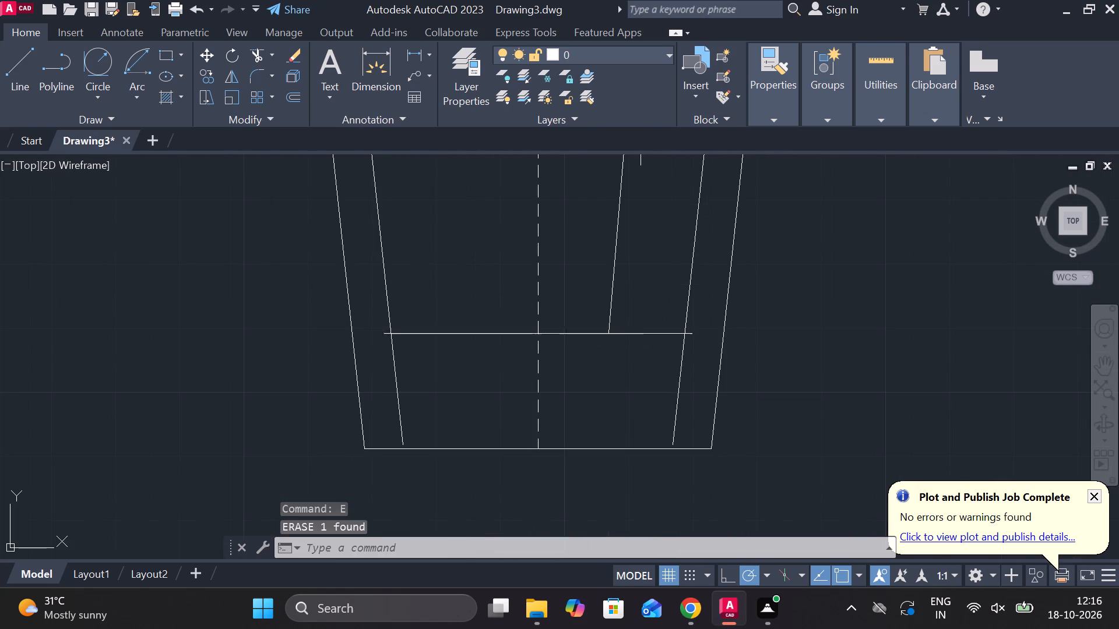
pyautogui.press('e')
pyautogui.press('space')
pyautogui.scroll(-1, 721, 317)
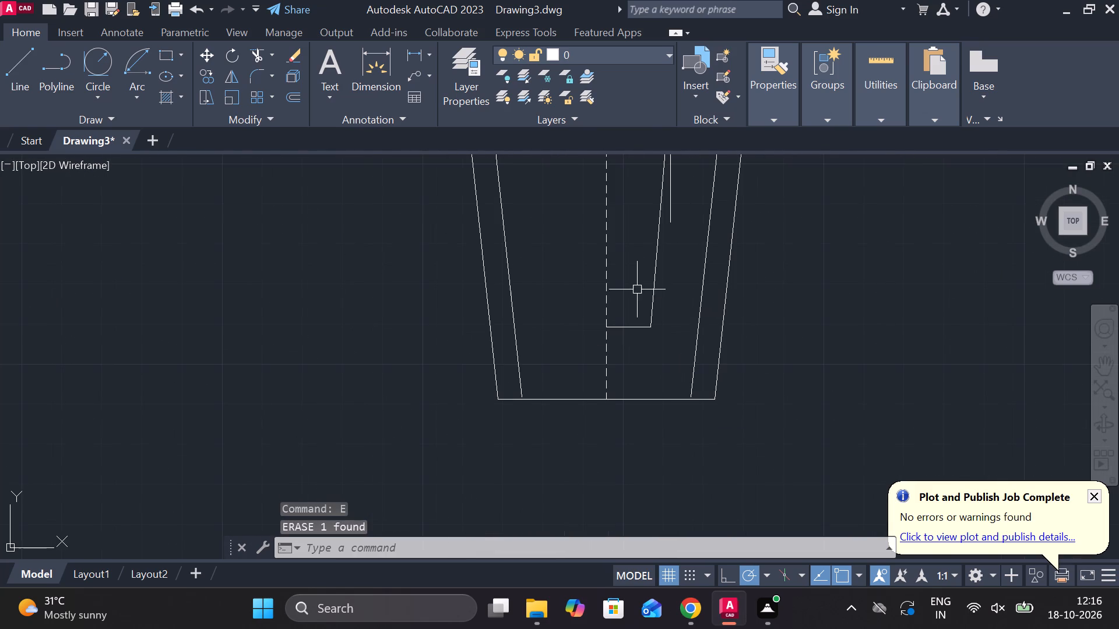
pyautogui.click(671, 200)
pyautogui.write('E')
pyautogui.press('space')
# Mirror the half opening's top, slanted side and bottom lines across the vertical centre line, keeping the source objects.
pyautogui.moveTo(806, 286); pyautogui.dragTo(807, 395, button='middle')
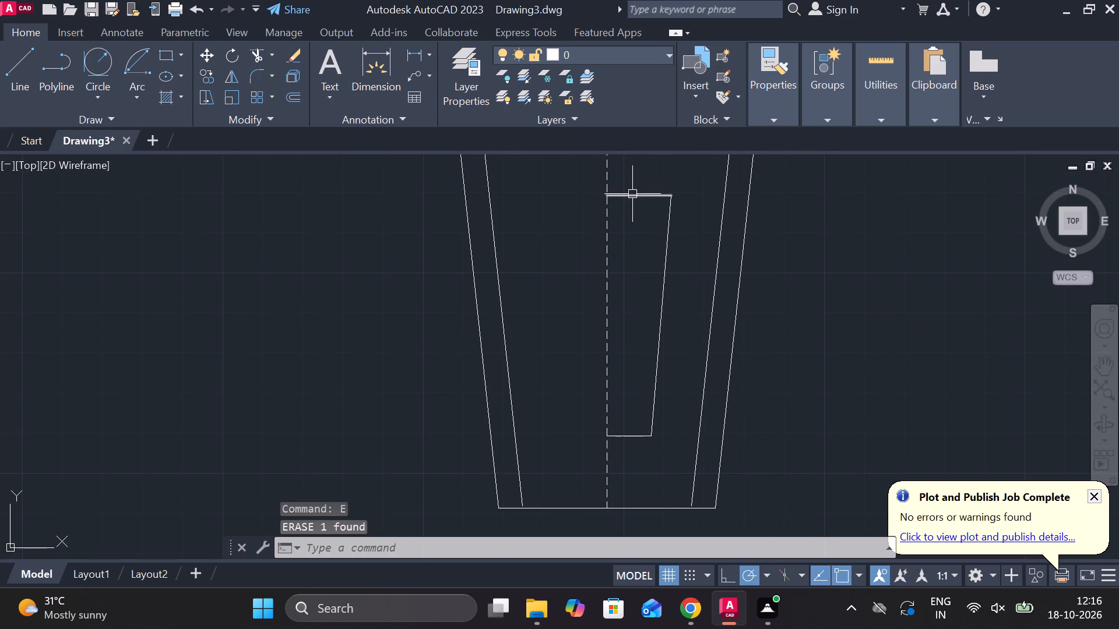
pyautogui.click(632, 194)
pyautogui.click(662, 278)
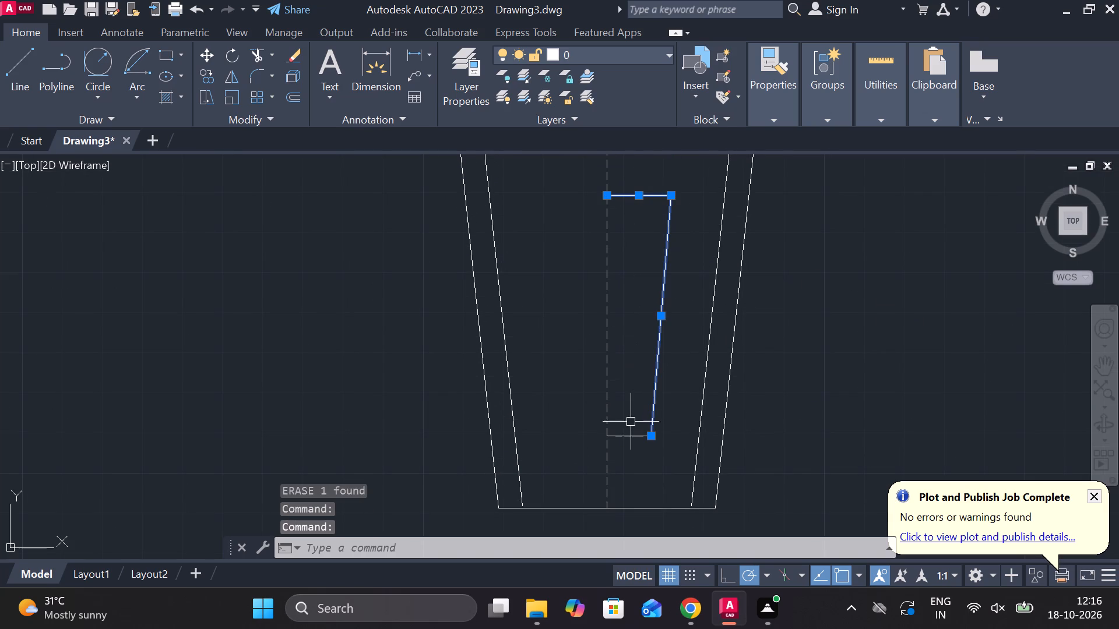
pyautogui.click(631, 433)
pyautogui.write('MI')
pyautogui.press('Return')
pyautogui.click(607, 432)
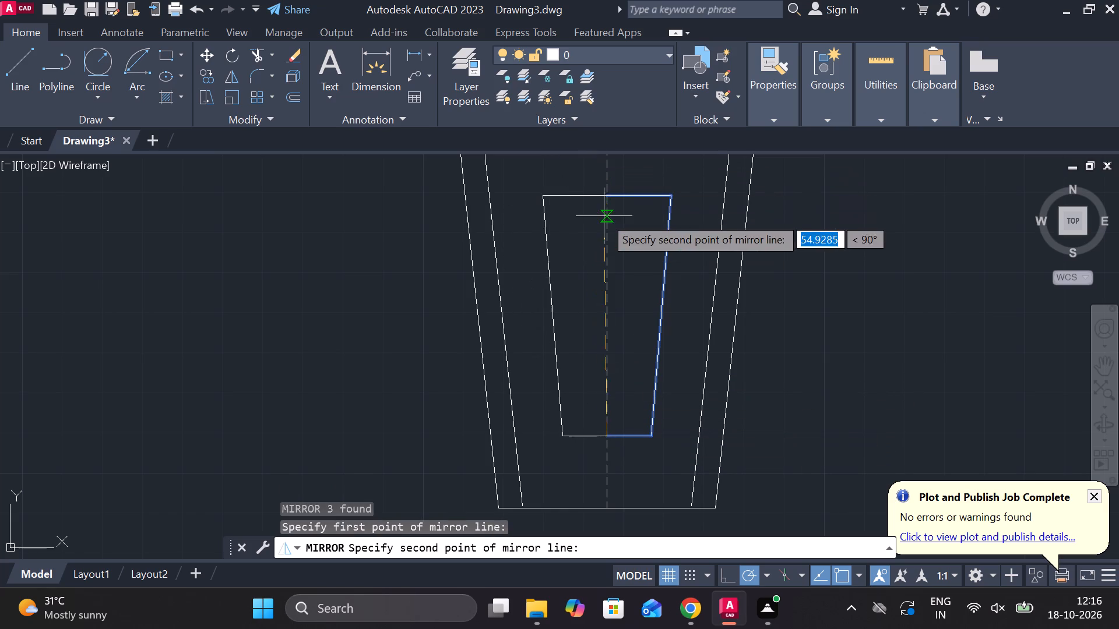
pyautogui.click(610, 199)
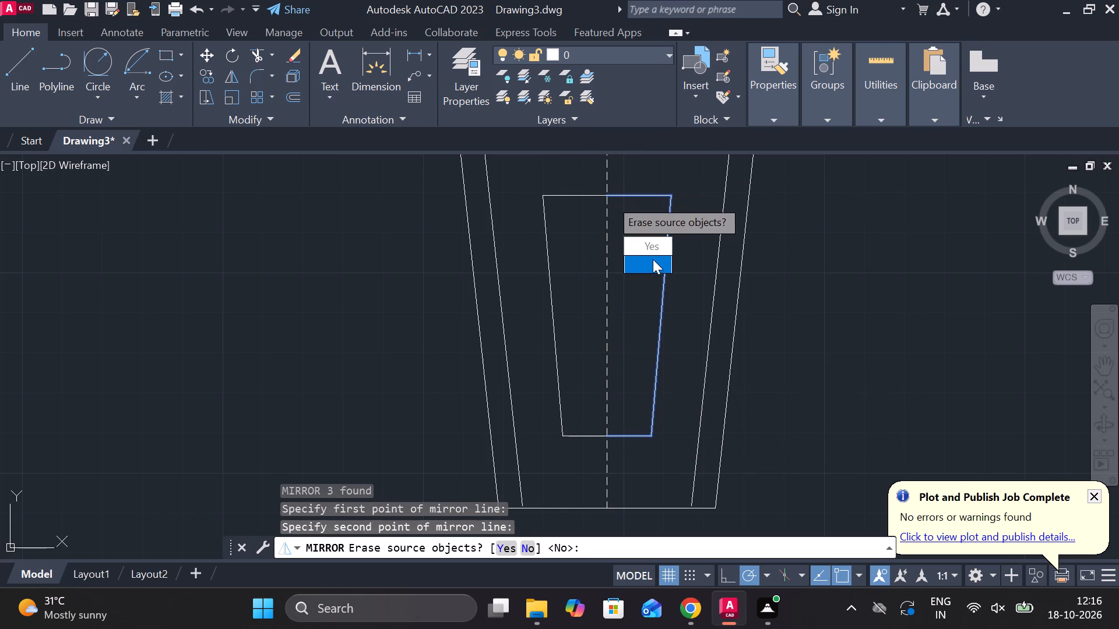
pyautogui.moveTo(653, 262); pyautogui.dragTo(610, 199)
pyautogui.press('Escape')
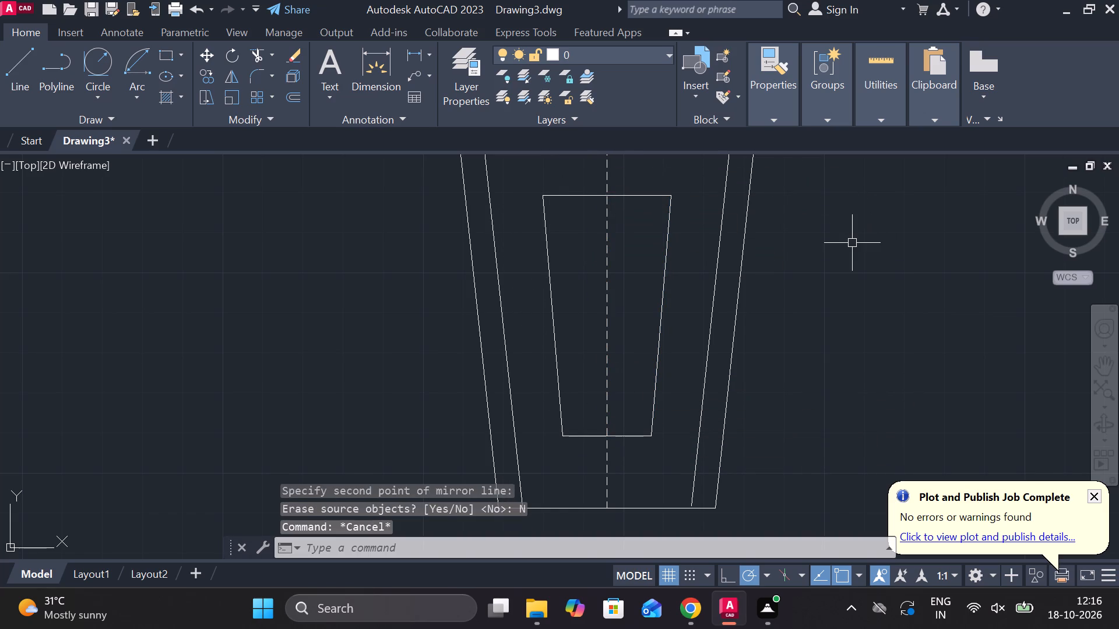
# Fillet all four corners of the tapered inner opening with a radius of 5.
pyautogui.write('F R')
pyautogui.press('space')
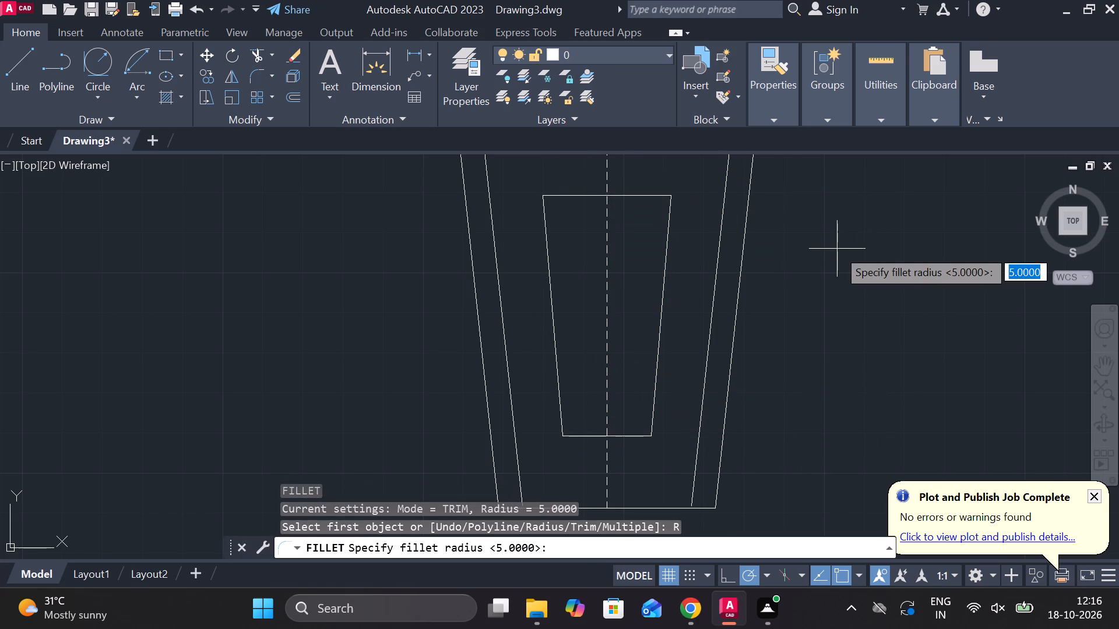
pyautogui.press('space')
pyautogui.click(563, 197)
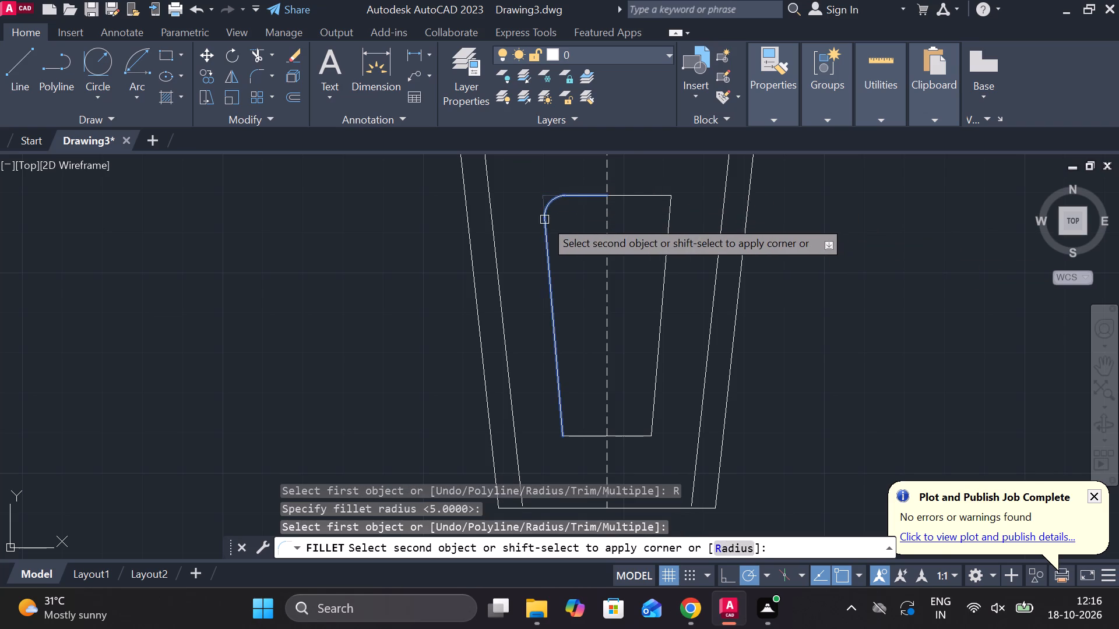
pyautogui.click(544, 220)
pyautogui.press('space')
pyautogui.click(649, 196)
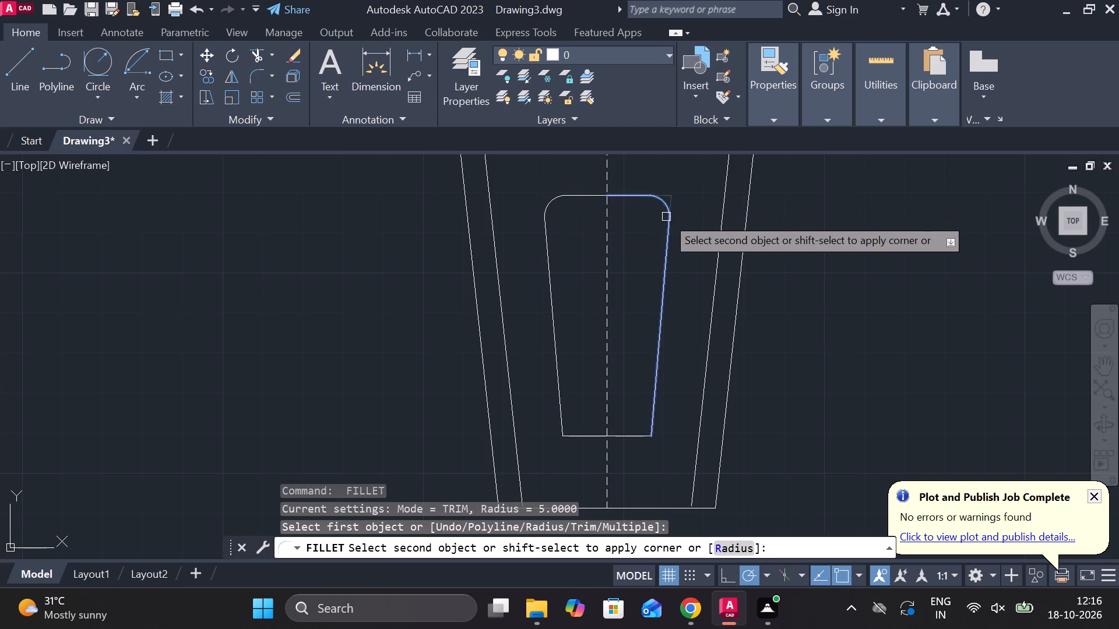
pyautogui.click(666, 217)
pyautogui.press('space')
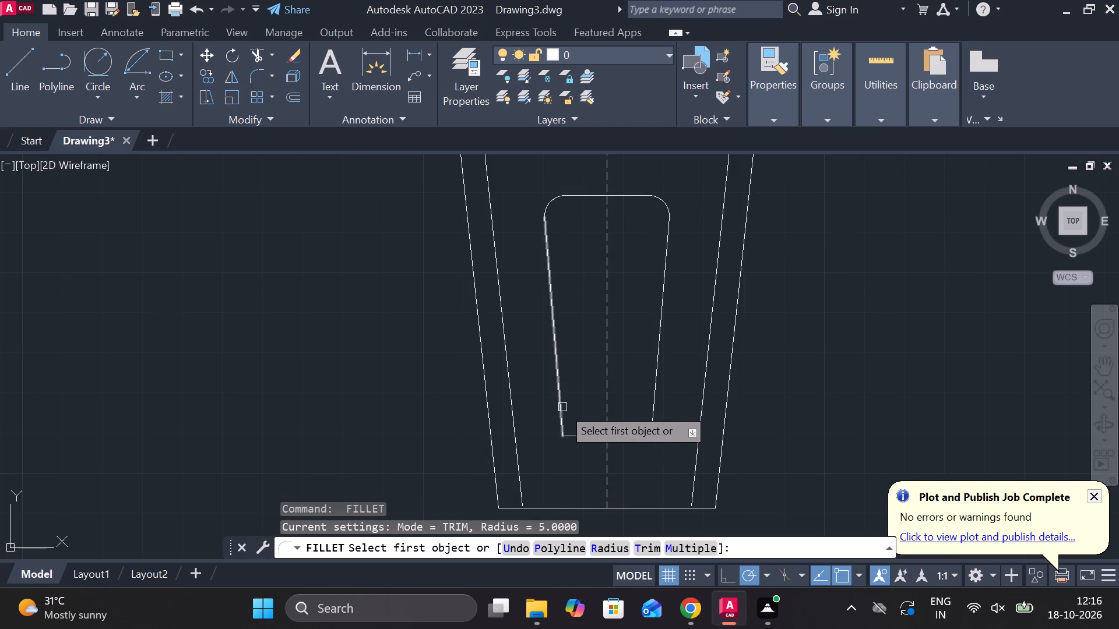
pyautogui.click(562, 407)
pyautogui.click(579, 437)
pyautogui.press('space')
pyautogui.click(650, 417)
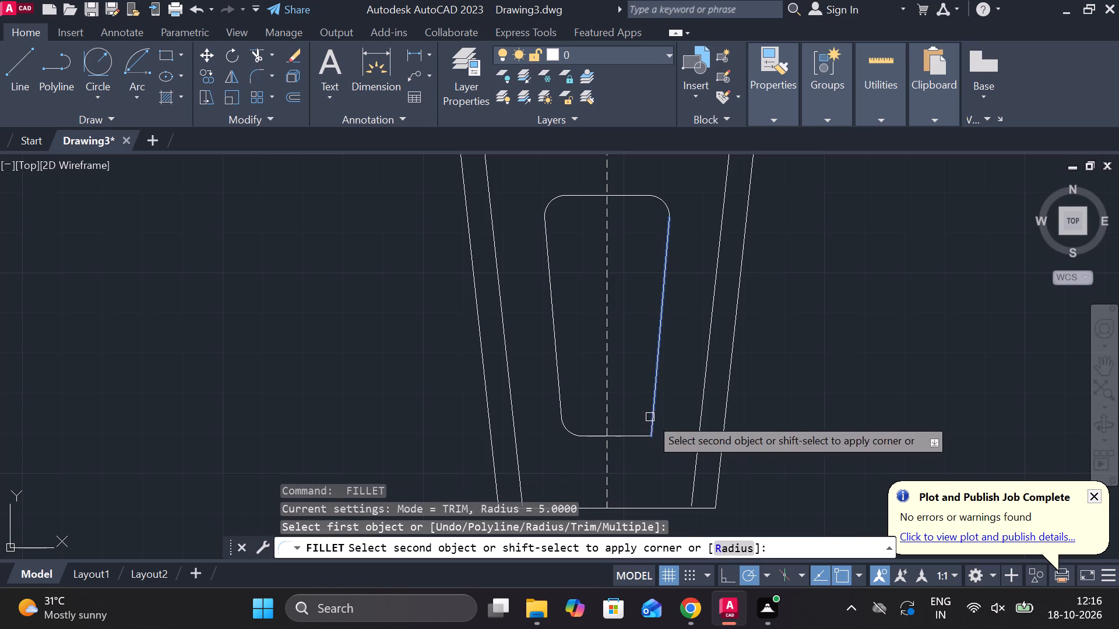
pyautogui.click(637, 437)
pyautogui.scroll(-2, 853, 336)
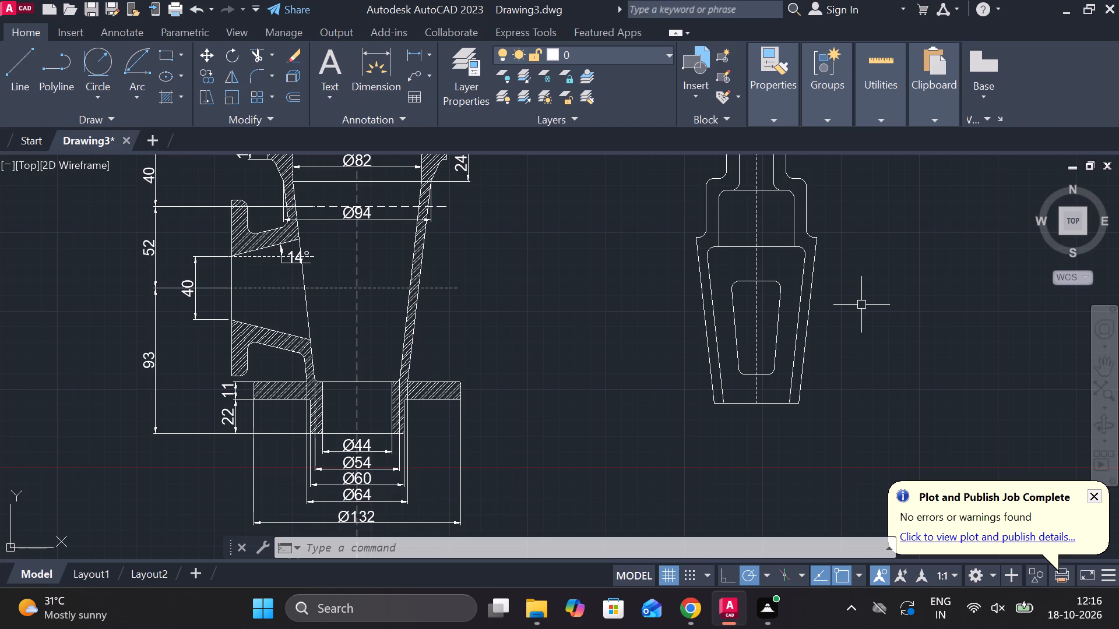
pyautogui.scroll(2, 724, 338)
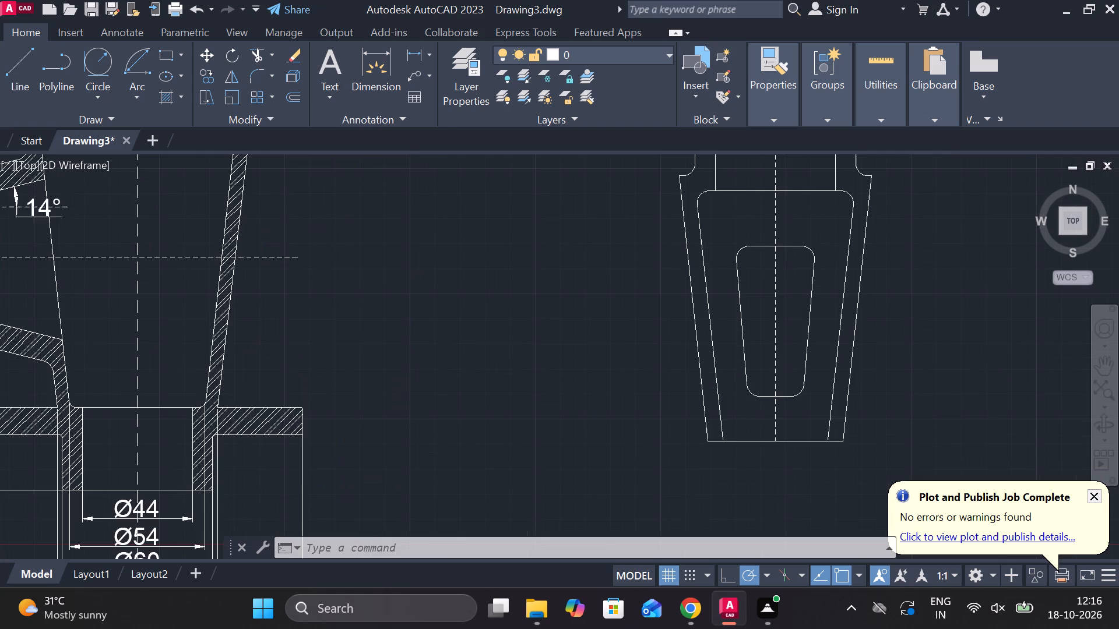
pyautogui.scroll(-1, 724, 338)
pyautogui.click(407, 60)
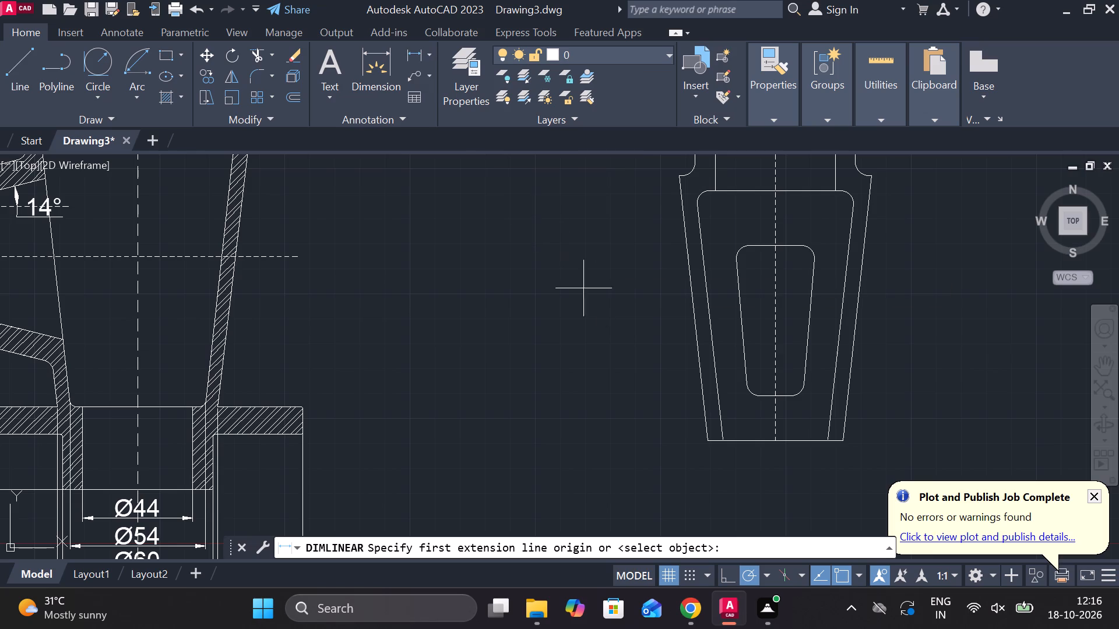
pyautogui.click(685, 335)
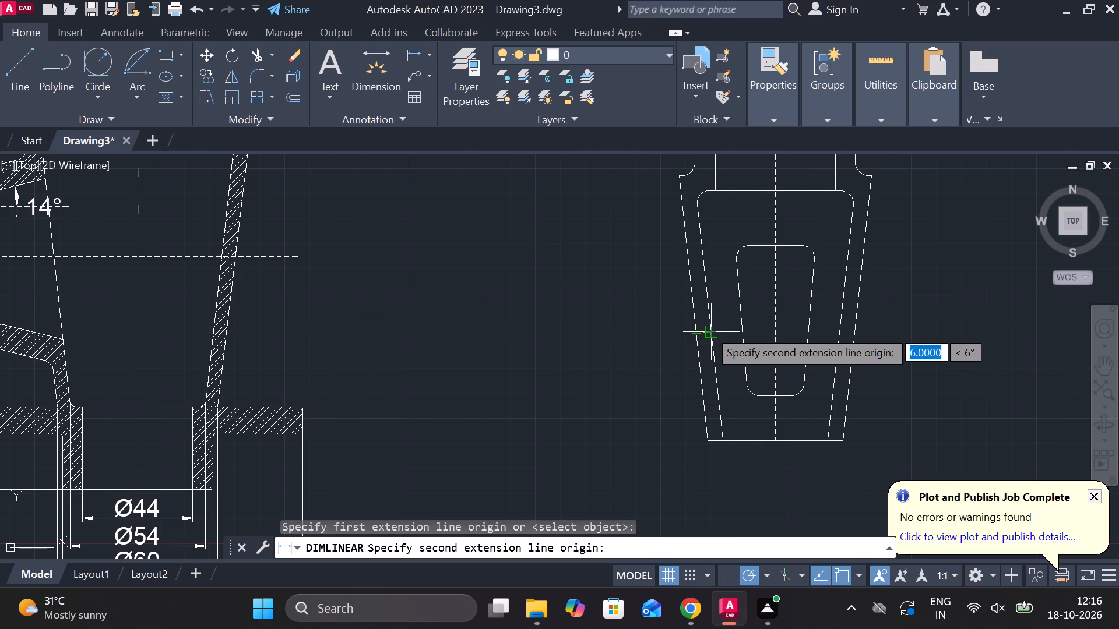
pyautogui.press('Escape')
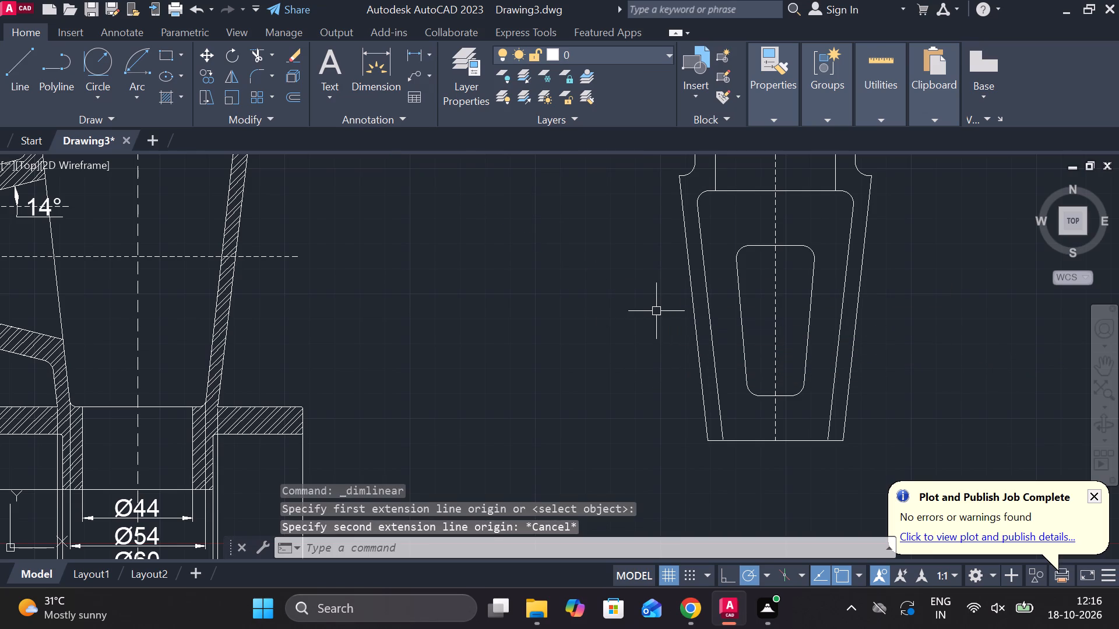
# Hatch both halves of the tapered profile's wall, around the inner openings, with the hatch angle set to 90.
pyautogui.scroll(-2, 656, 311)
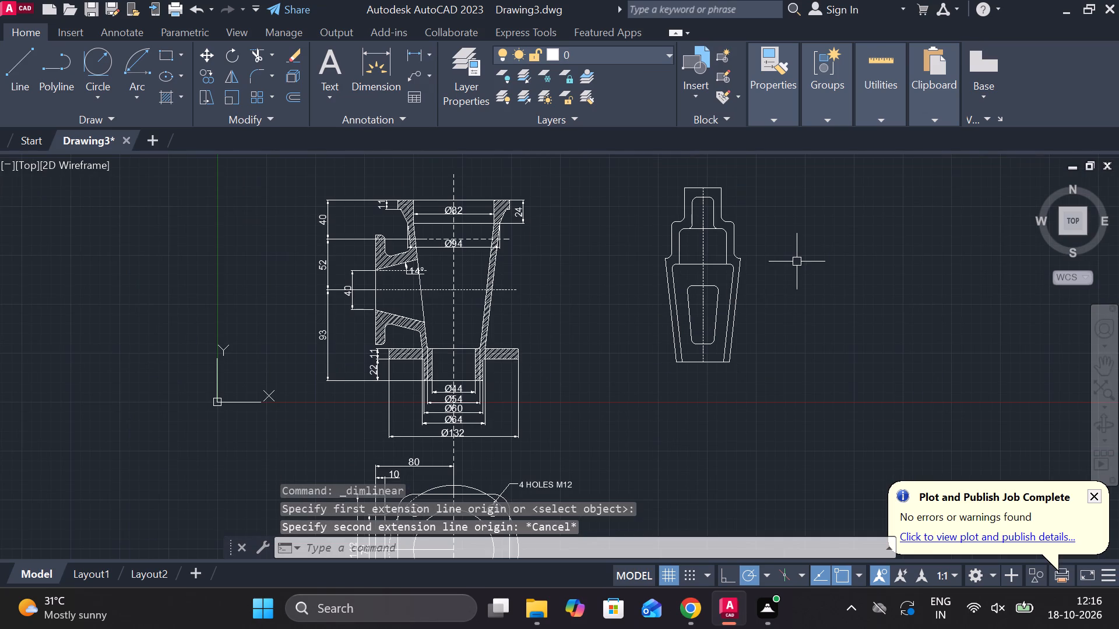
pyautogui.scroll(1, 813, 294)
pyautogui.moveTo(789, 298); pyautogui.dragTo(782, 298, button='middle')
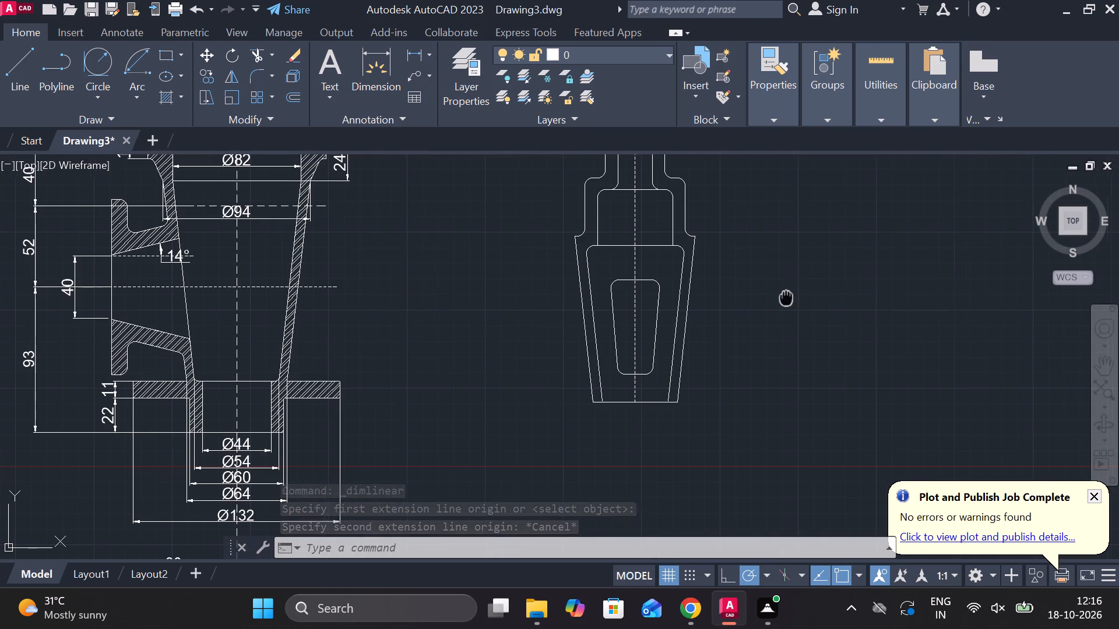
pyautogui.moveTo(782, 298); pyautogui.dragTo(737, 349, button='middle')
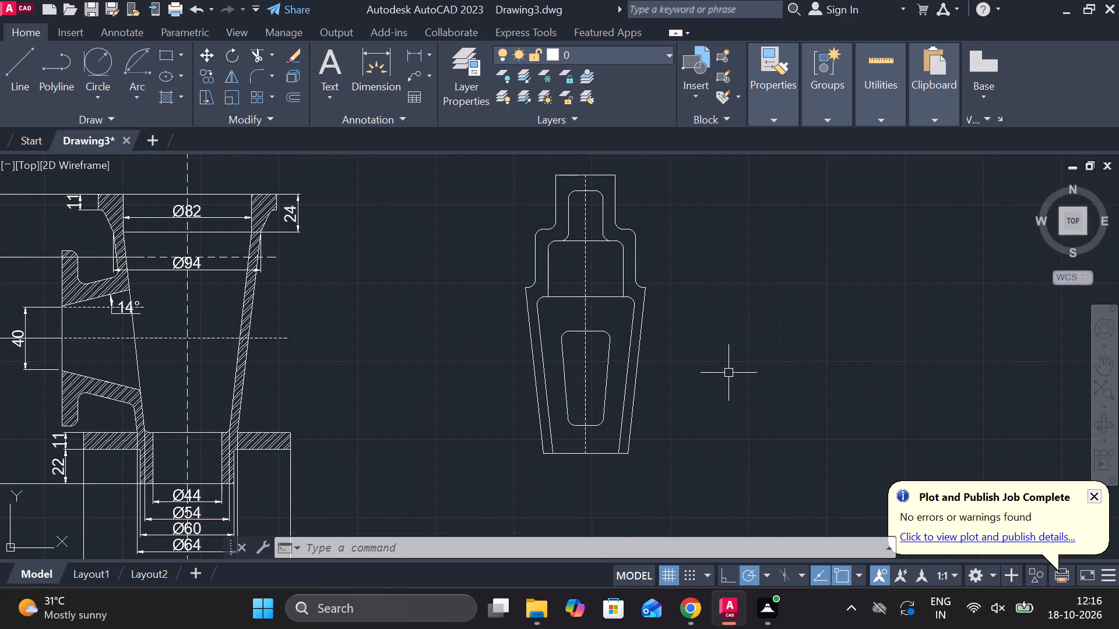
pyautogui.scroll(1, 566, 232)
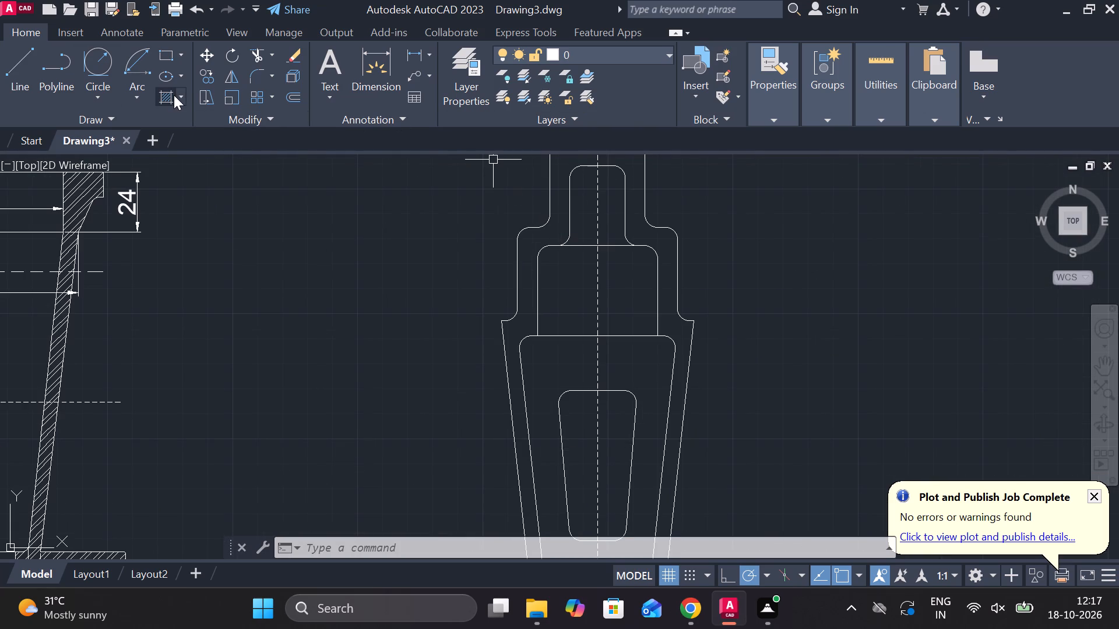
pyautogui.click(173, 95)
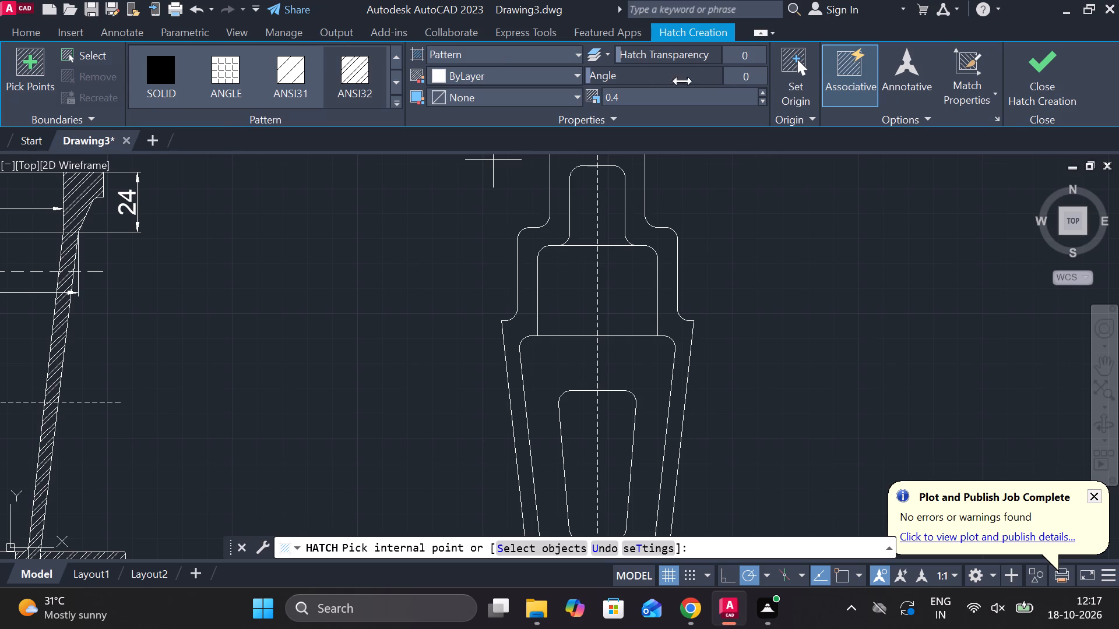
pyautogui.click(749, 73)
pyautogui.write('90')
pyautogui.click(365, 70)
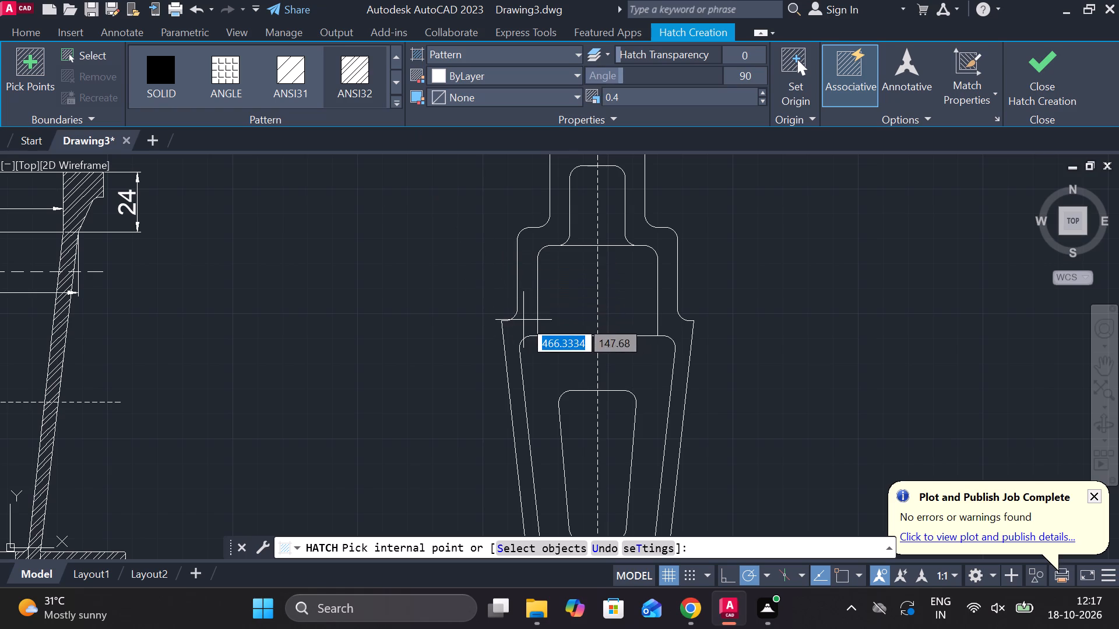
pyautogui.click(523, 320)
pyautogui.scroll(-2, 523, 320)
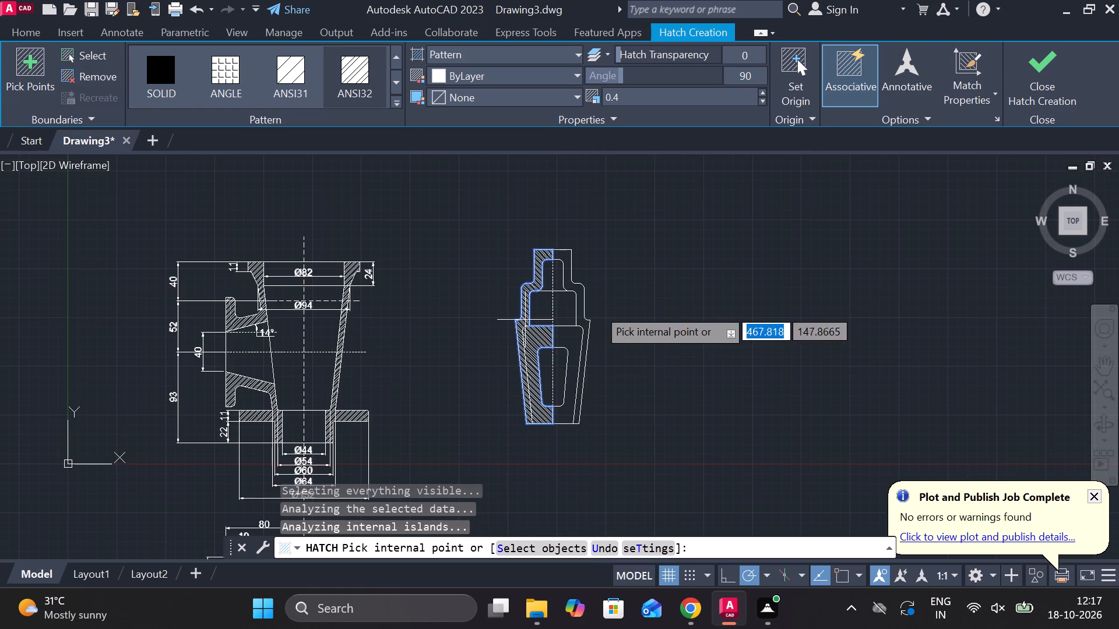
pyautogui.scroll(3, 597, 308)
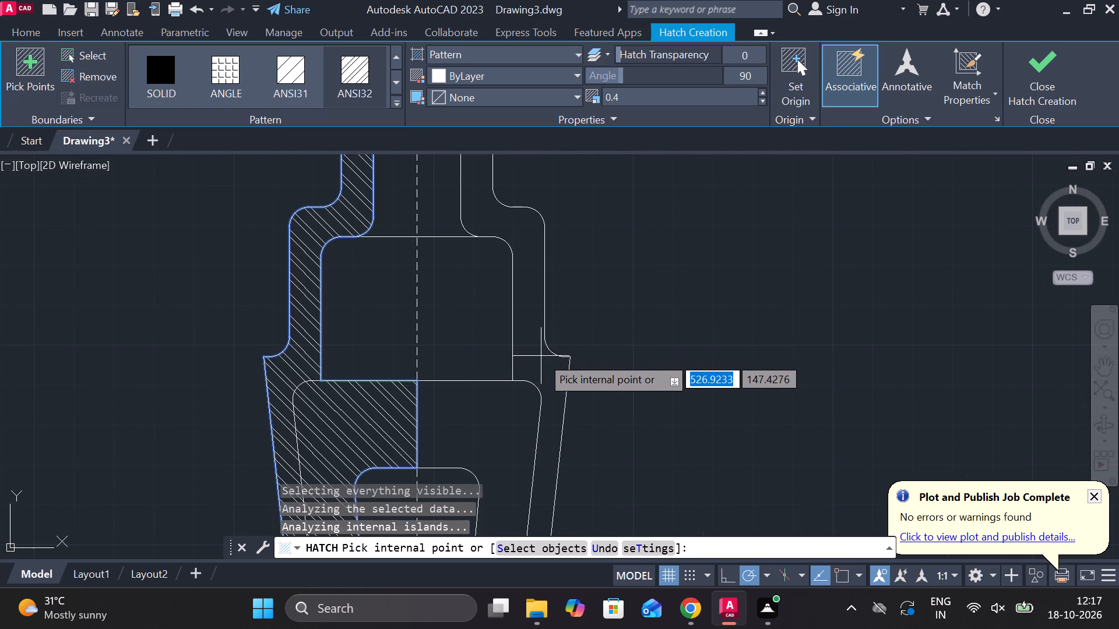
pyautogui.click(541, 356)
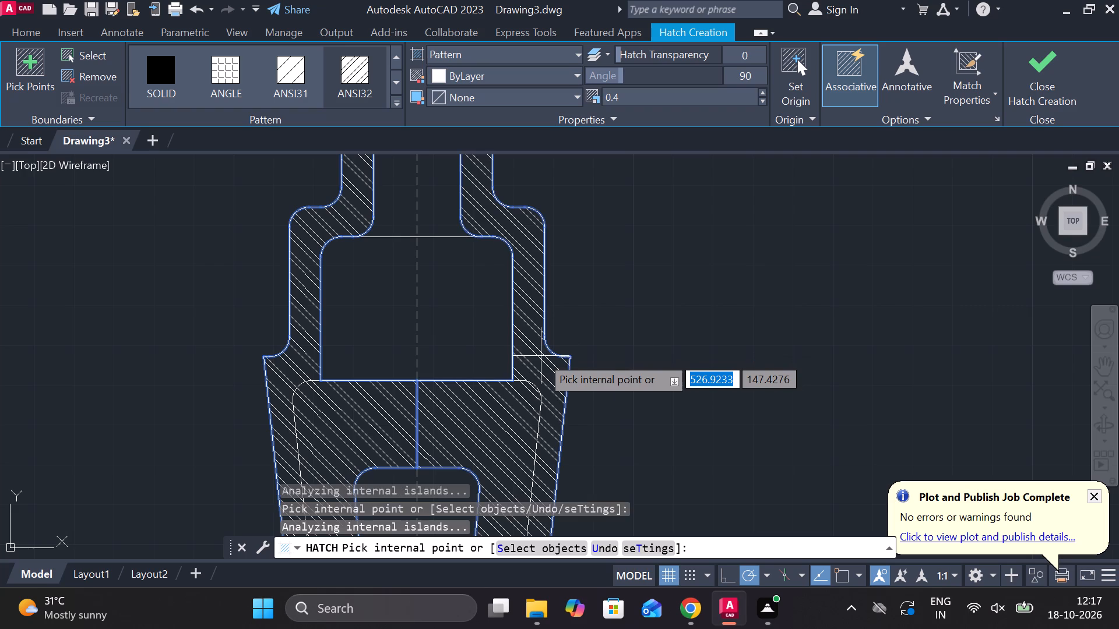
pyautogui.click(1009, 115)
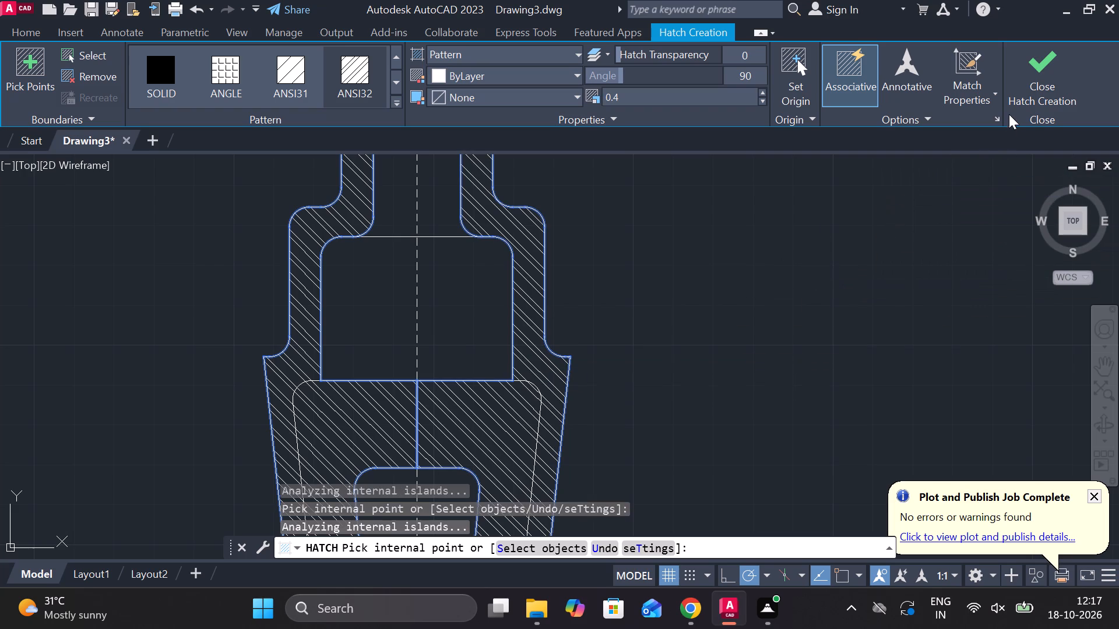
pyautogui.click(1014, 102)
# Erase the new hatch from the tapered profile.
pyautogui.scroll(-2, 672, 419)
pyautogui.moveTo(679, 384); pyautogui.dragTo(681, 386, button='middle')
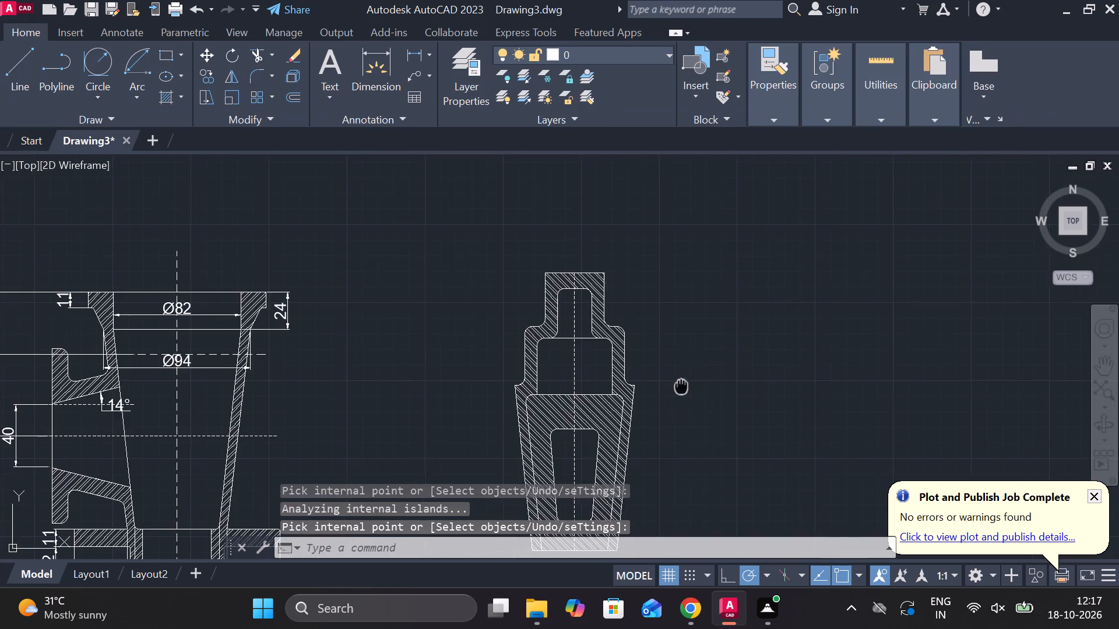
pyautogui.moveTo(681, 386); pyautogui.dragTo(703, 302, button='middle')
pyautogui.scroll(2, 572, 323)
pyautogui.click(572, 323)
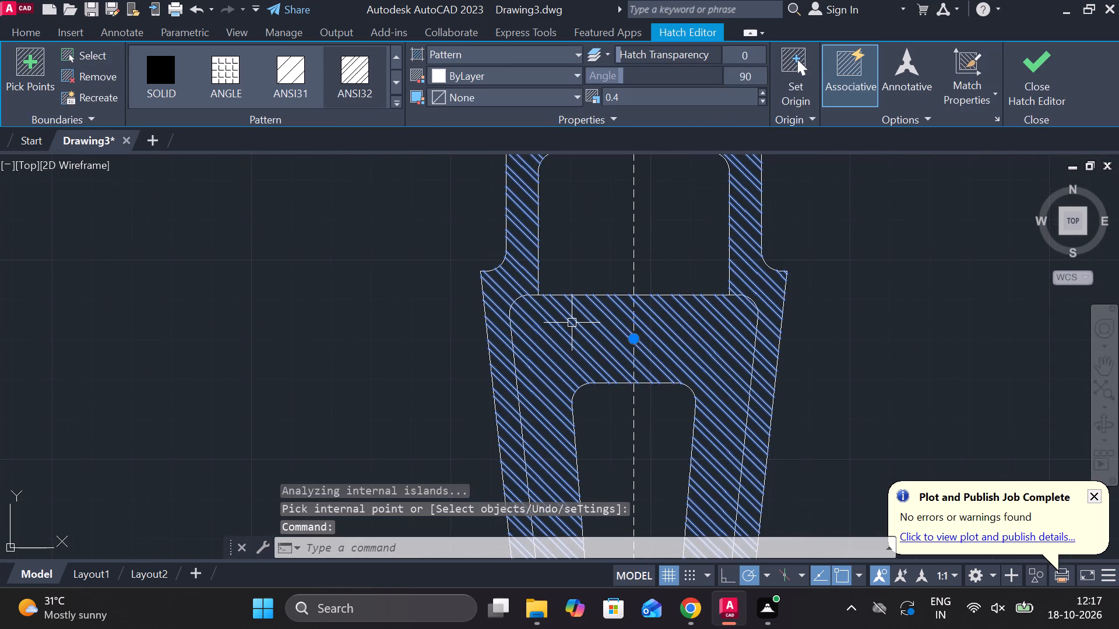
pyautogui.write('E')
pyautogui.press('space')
# Extend the two inner slanted wall lines down to the profile's bottom line.
pyautogui.scroll(2, 552, 336)
pyautogui.scroll(-3, 553, 336)
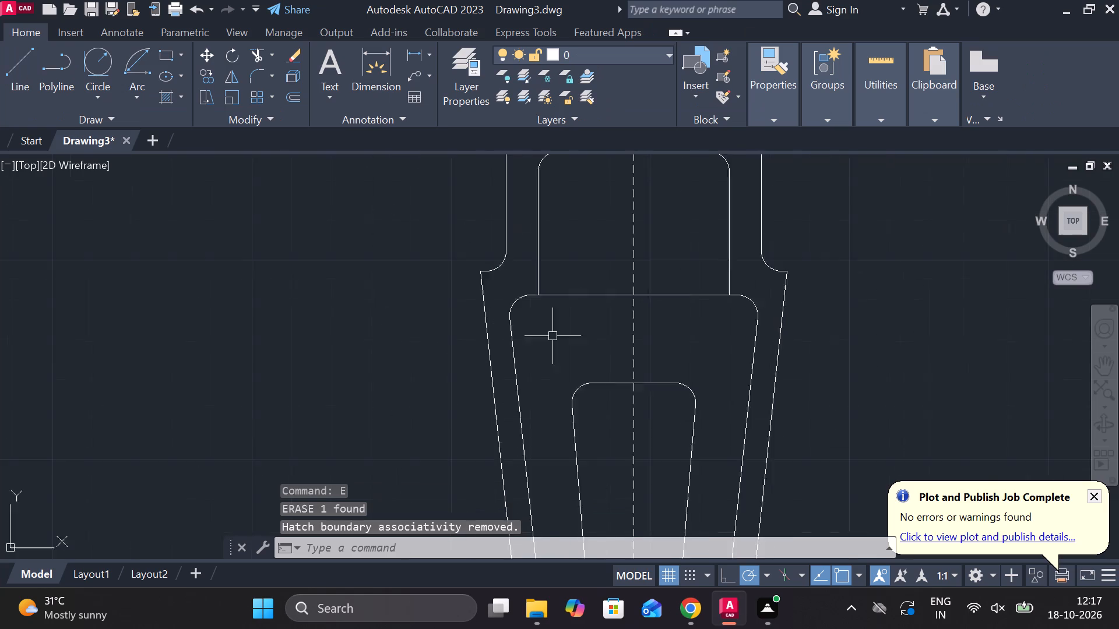
pyautogui.scroll(-1, 553, 336)
pyautogui.scroll(4, 585, 494)
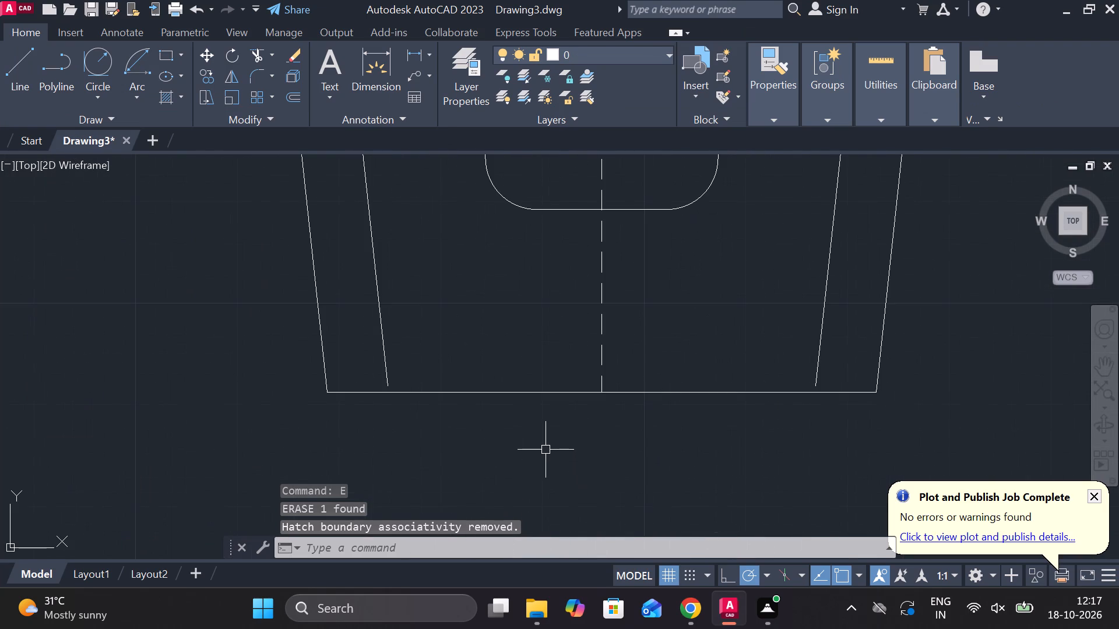
pyautogui.press('Escape')
pyautogui.write('EX')
pyautogui.press('space')
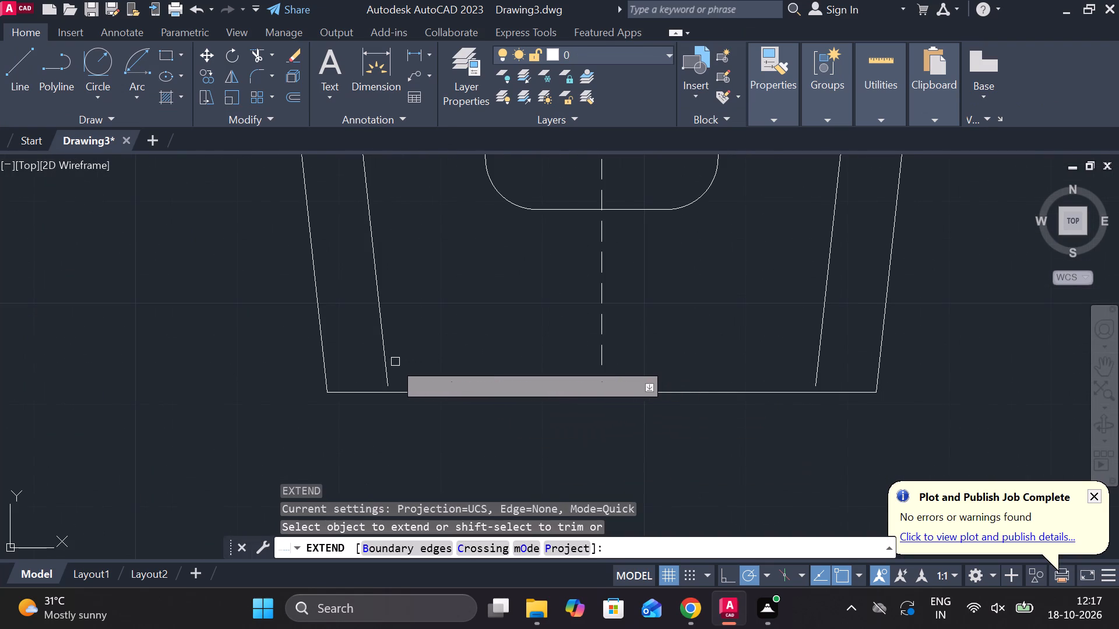
pyautogui.click(388, 362)
pyautogui.click(822, 341)
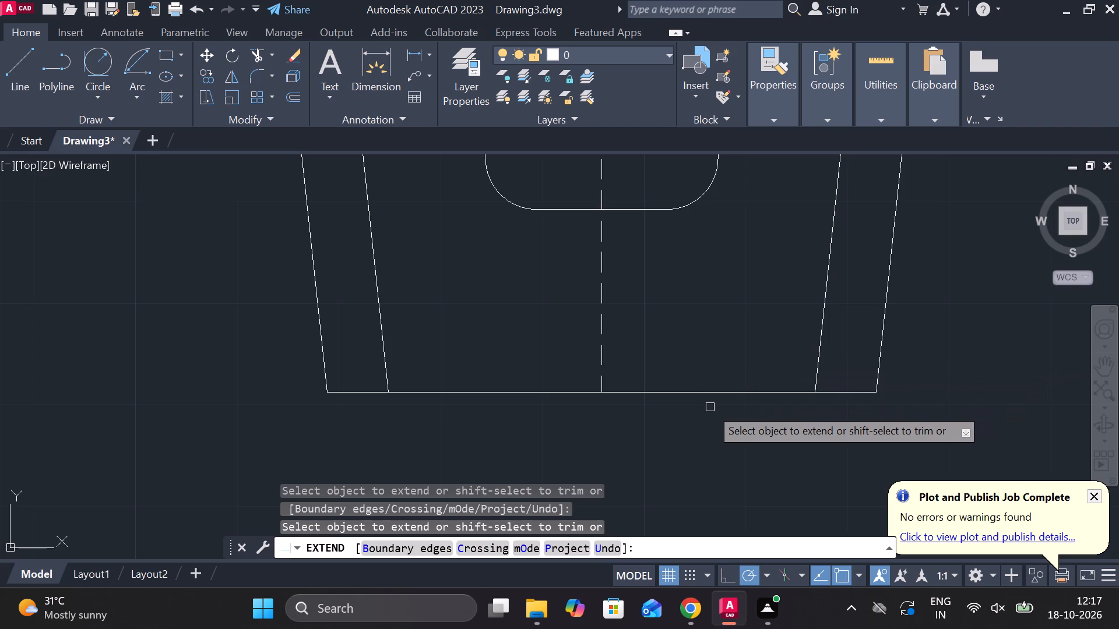
pyautogui.moveTo(464, 416); pyautogui.dragTo(497, 420, button='middle')
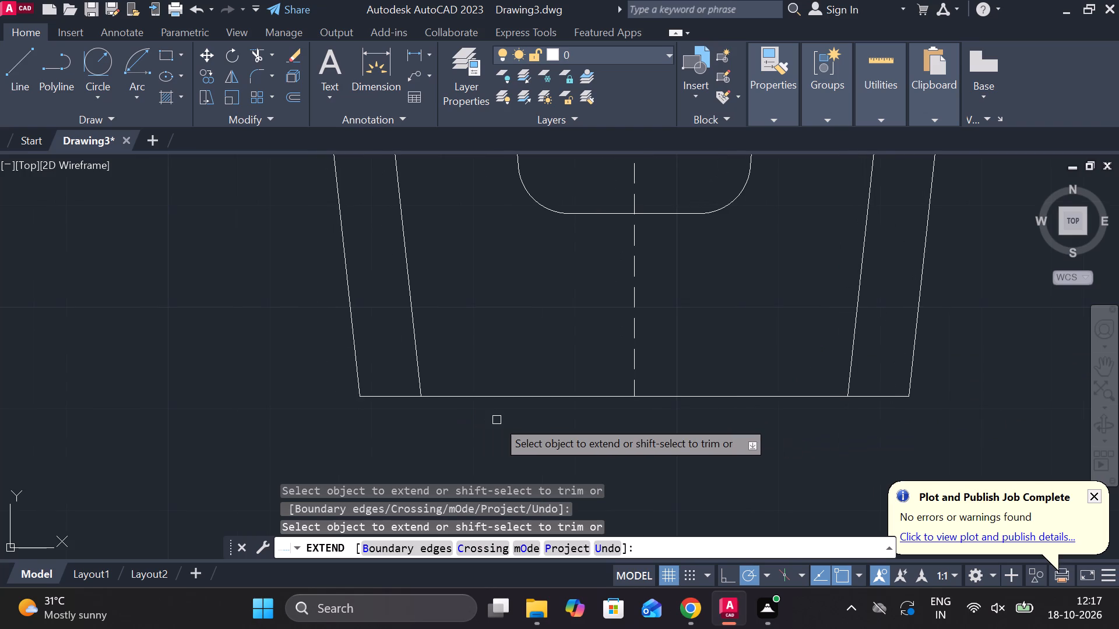
pyautogui.press('Escape')
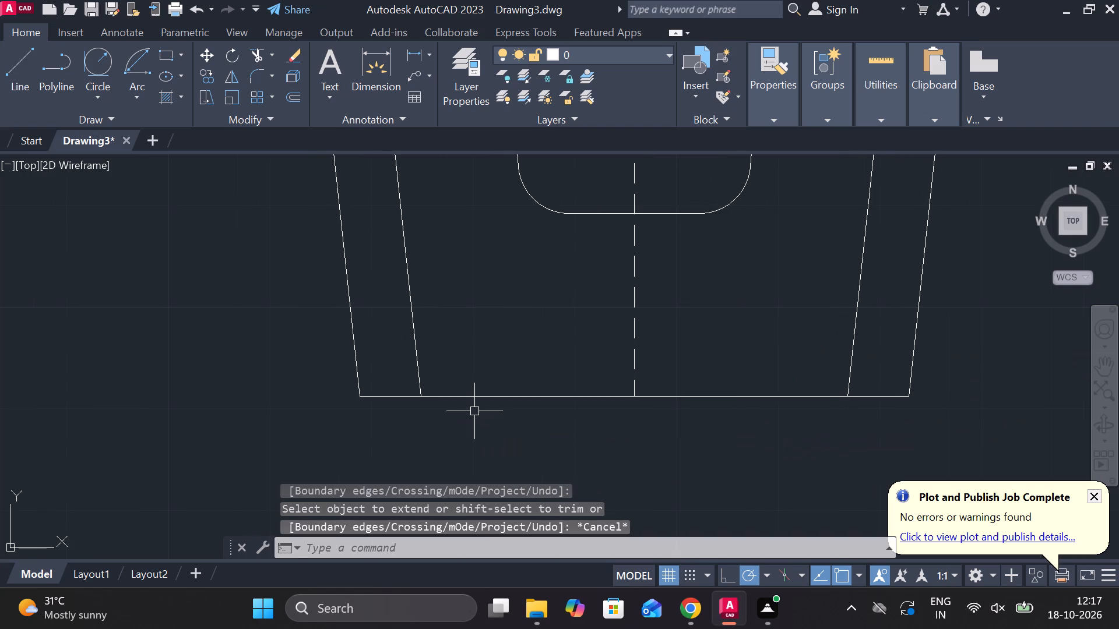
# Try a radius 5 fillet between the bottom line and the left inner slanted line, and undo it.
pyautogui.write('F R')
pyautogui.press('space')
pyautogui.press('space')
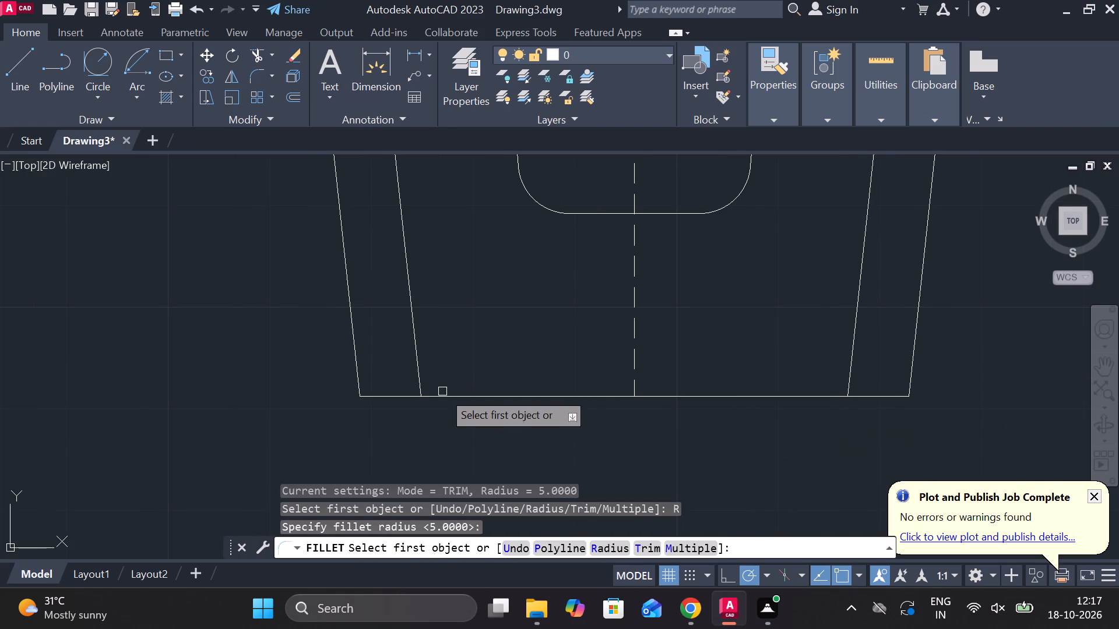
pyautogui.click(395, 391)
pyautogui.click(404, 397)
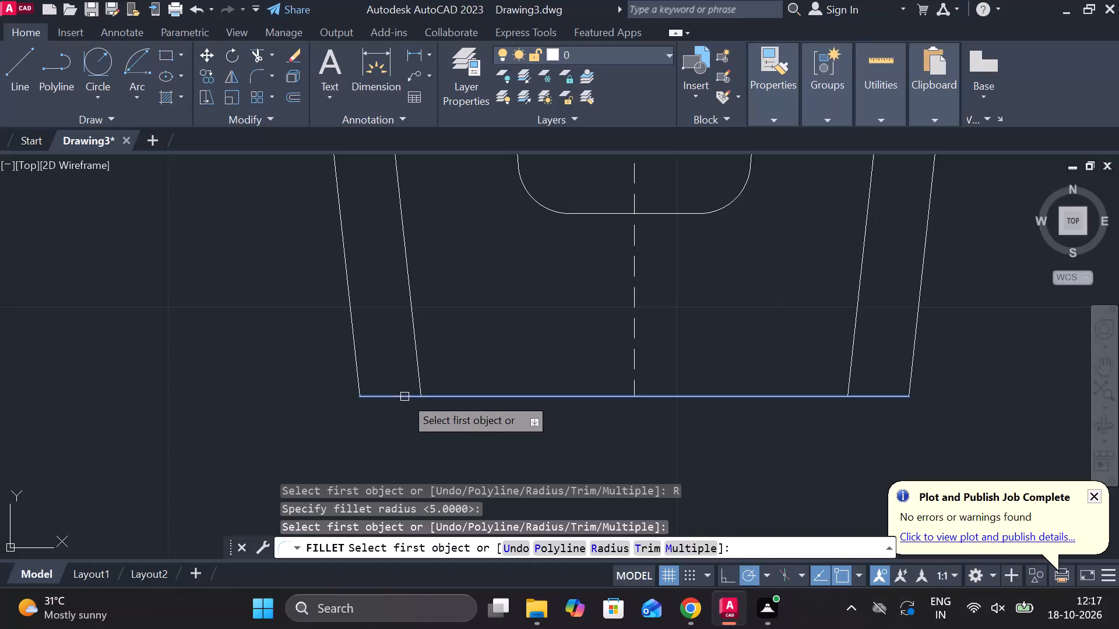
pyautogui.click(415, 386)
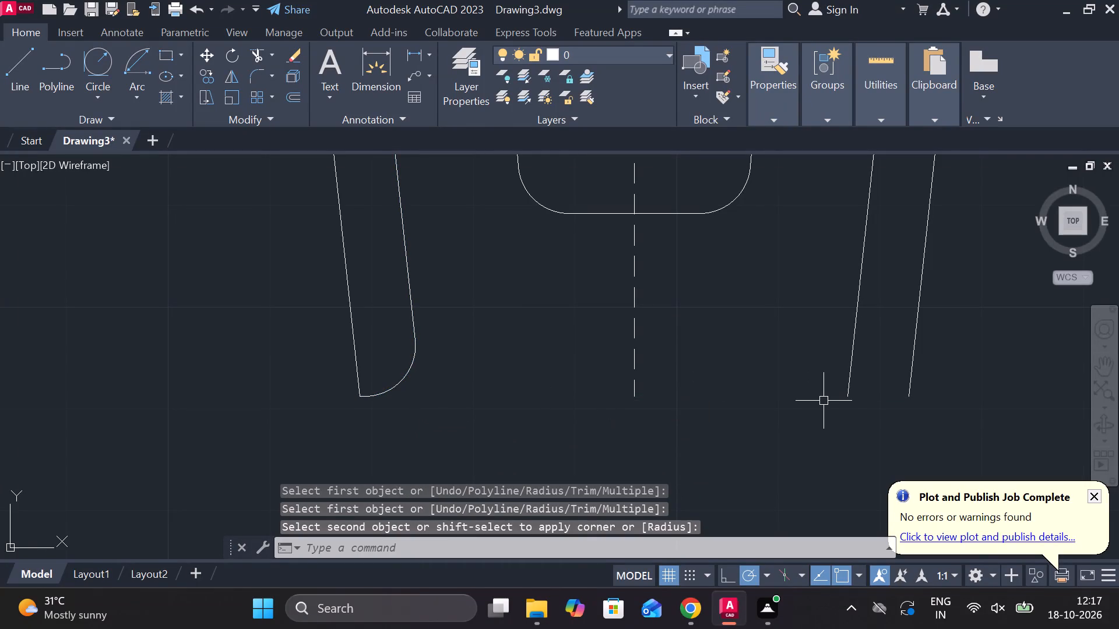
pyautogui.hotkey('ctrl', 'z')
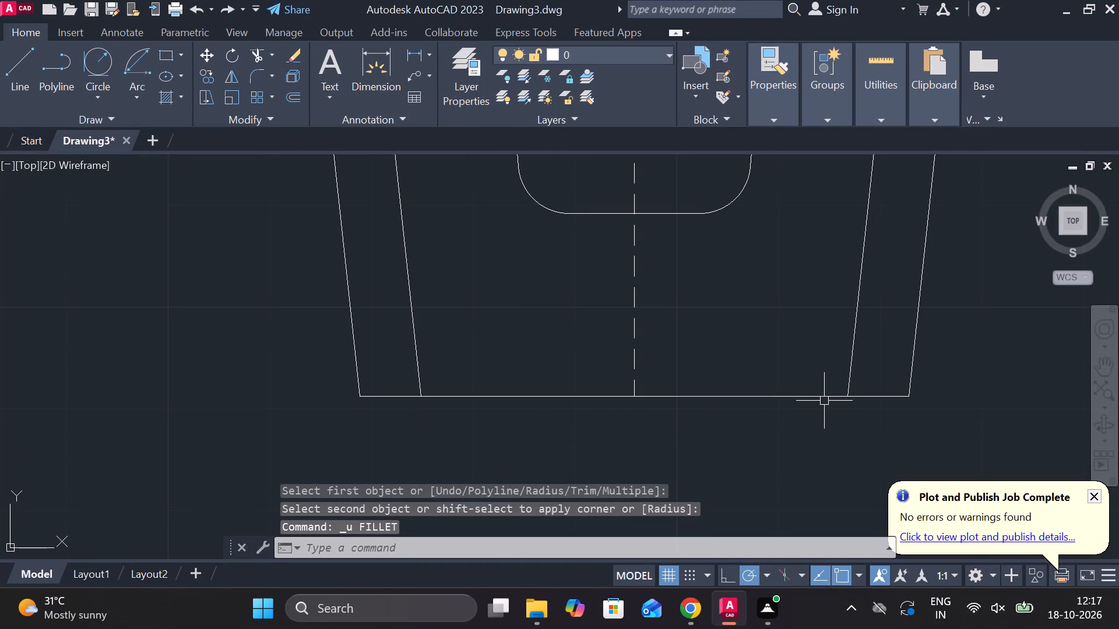
# Trim away the bottom line between the two inner slanted wall lines, on both sides of the centre line.
pyautogui.press('Escape')
pyautogui.write('TR')
pyautogui.press('space')
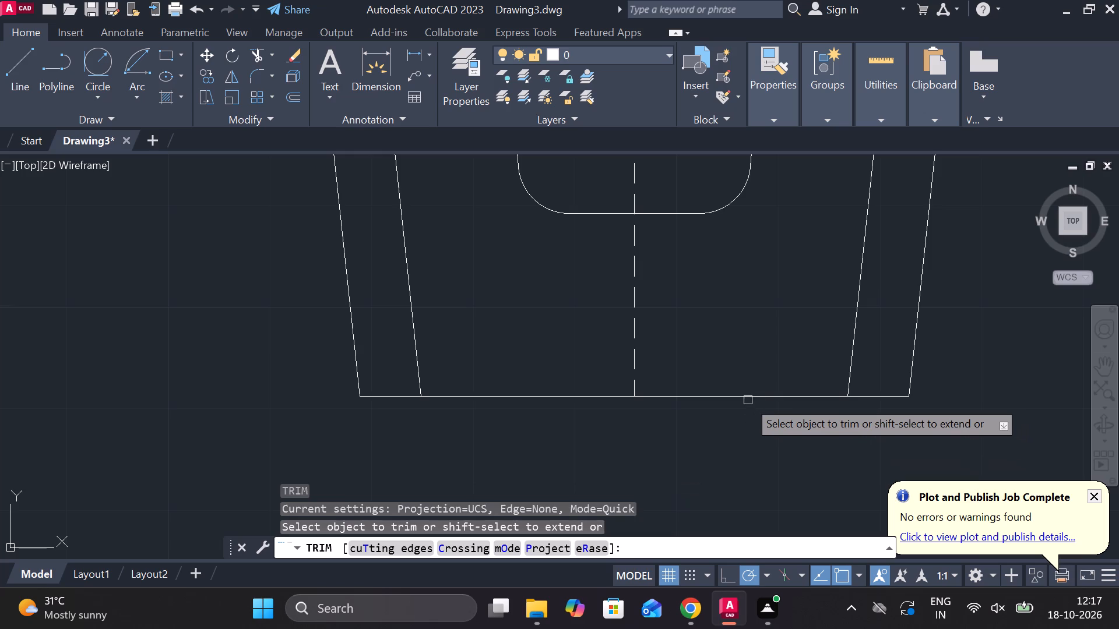
pyautogui.click(734, 399)
pyautogui.click(604, 397)
pyautogui.press('Escape')
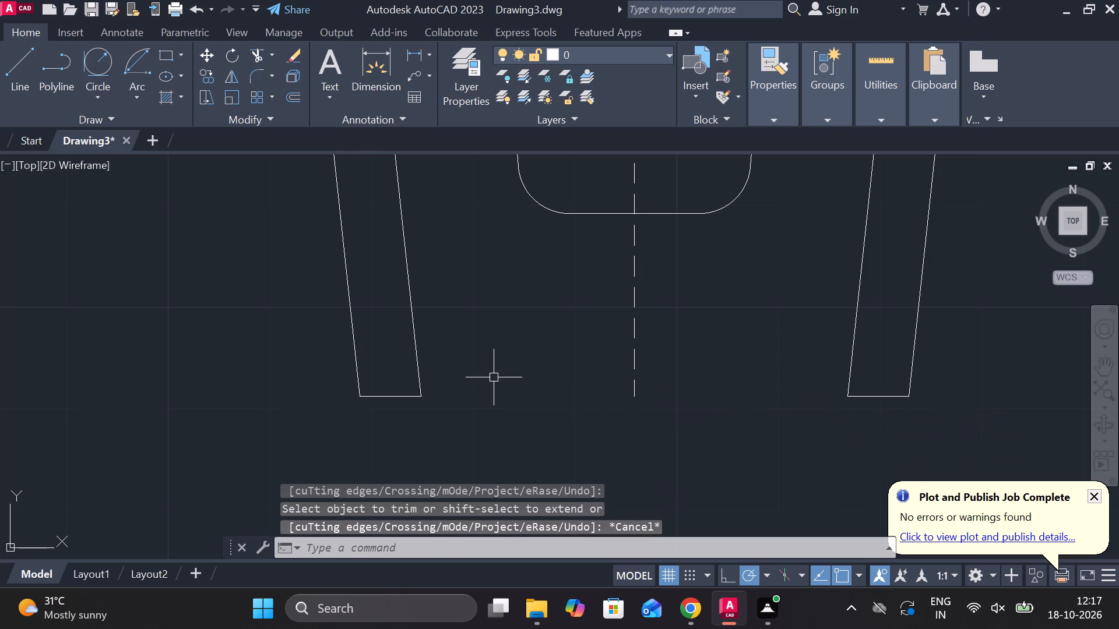
# Fillet the inner bottom corner of both wall ends with a radius of 5.
pyautogui.write('F R')
pyautogui.press('space')
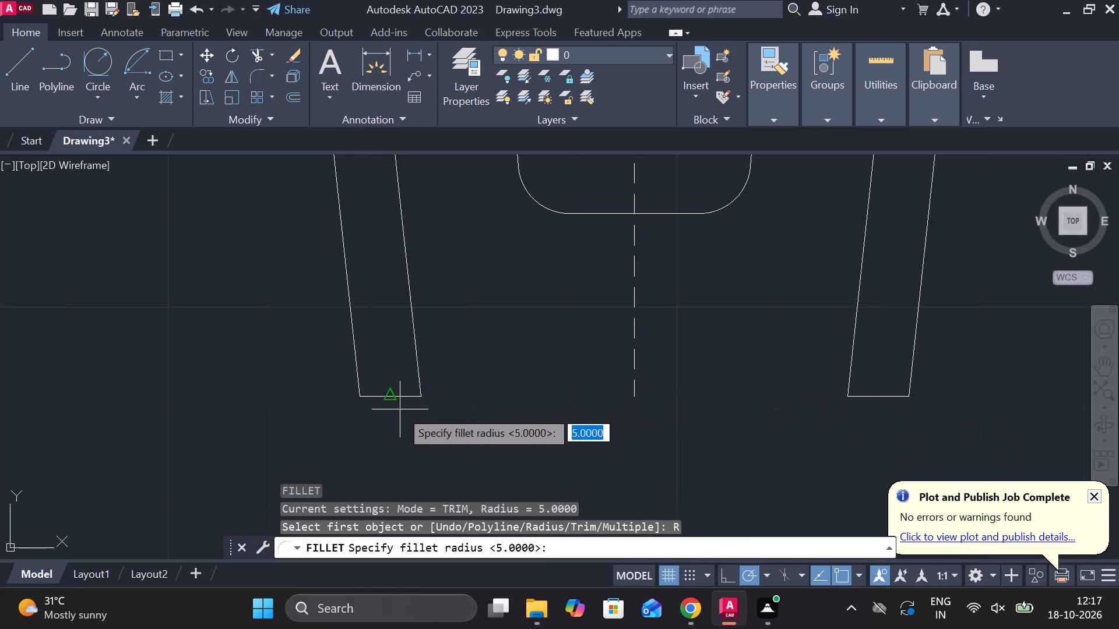
pyautogui.press('space')
pyautogui.click(400, 402)
pyautogui.click(401, 398)
pyautogui.click(416, 384)
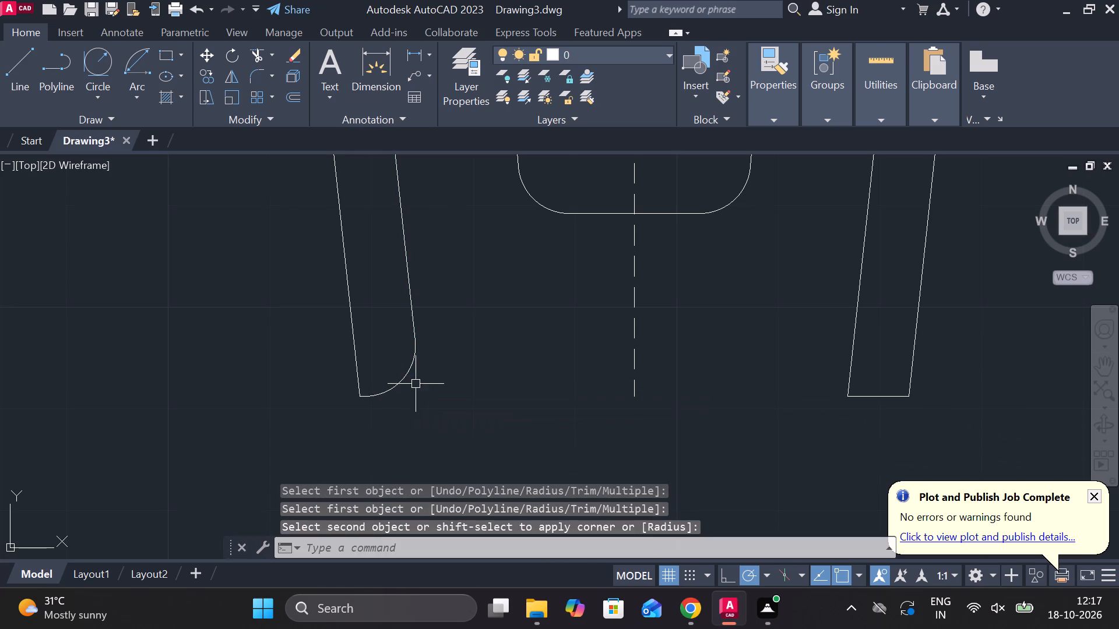
pyautogui.press('space')
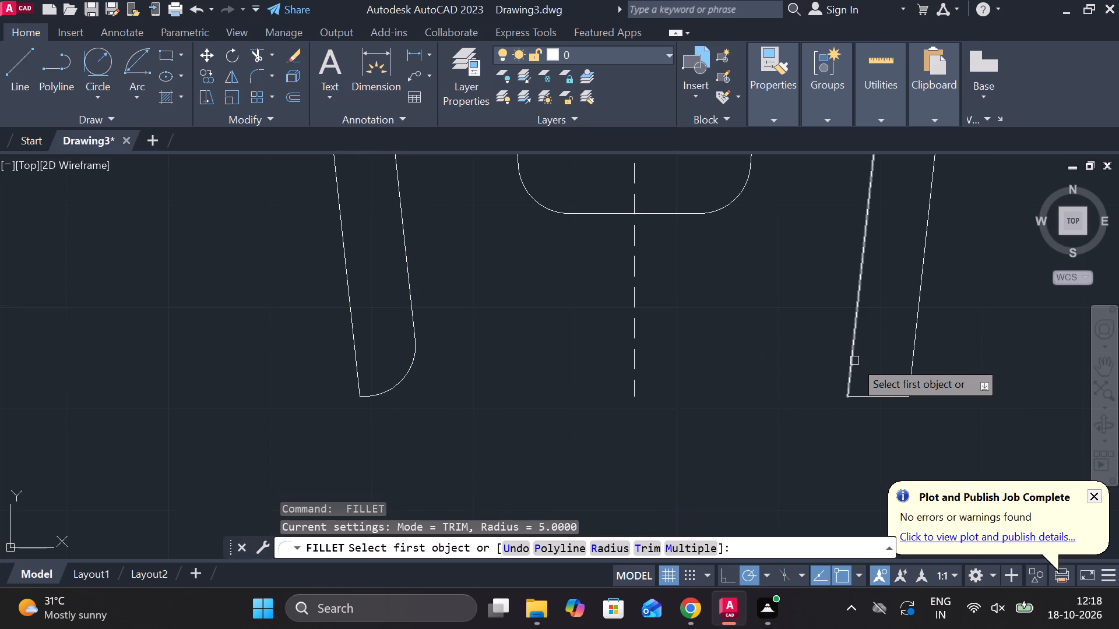
pyautogui.click(854, 361)
pyautogui.click(858, 394)
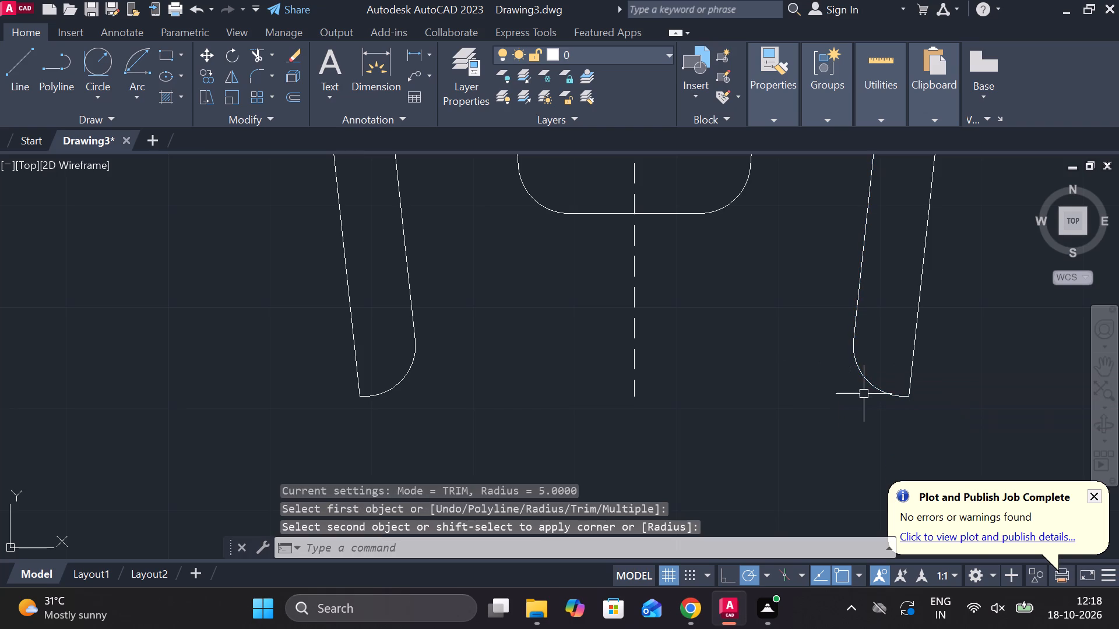
pyautogui.press('Escape')
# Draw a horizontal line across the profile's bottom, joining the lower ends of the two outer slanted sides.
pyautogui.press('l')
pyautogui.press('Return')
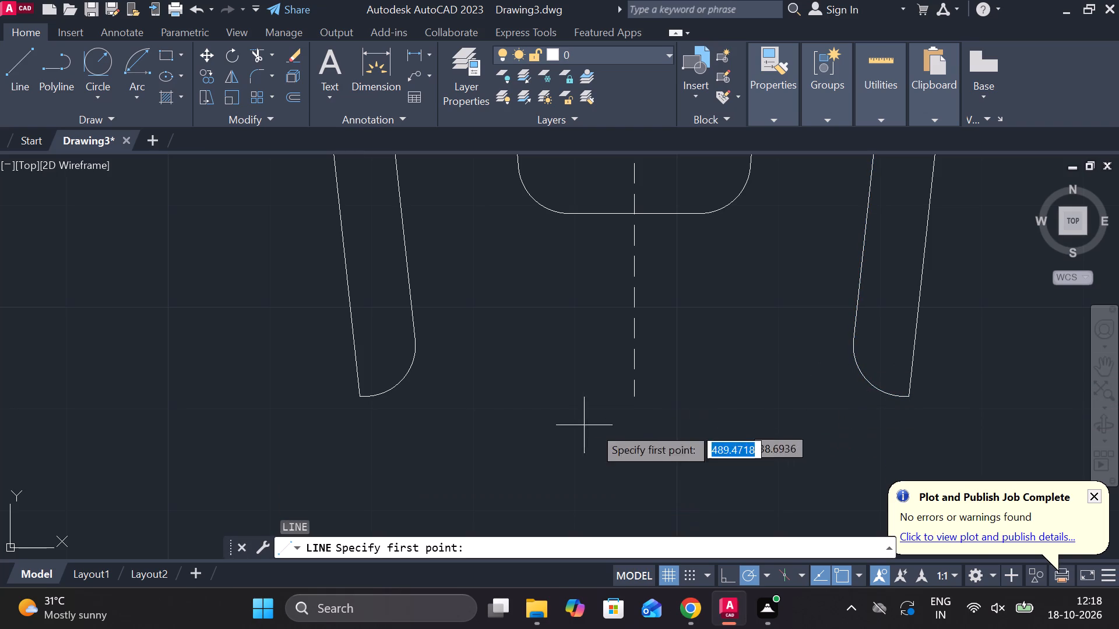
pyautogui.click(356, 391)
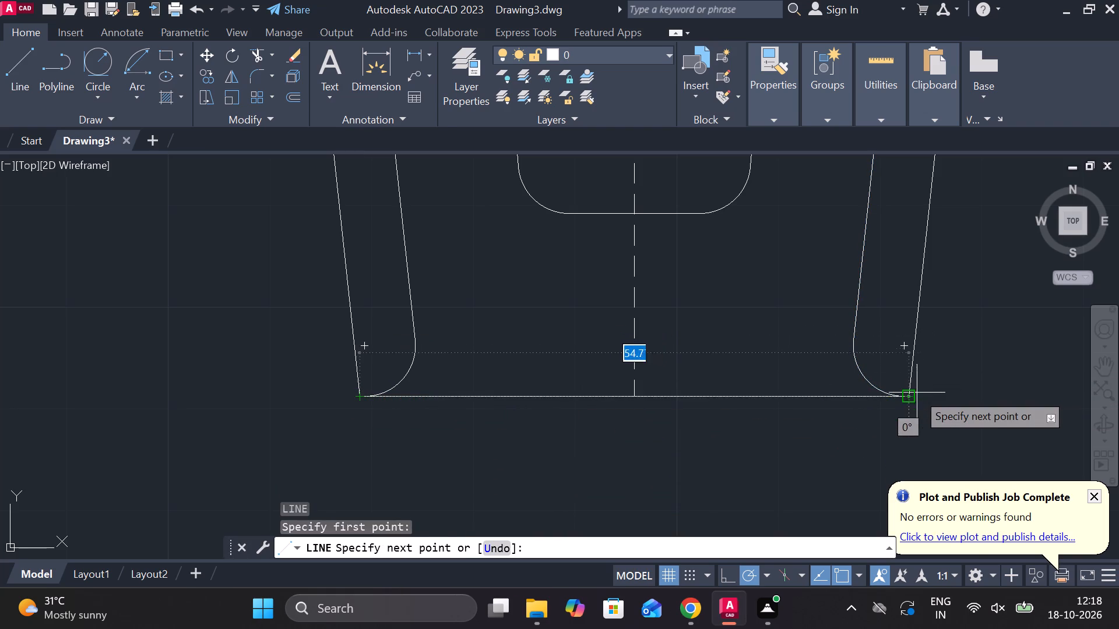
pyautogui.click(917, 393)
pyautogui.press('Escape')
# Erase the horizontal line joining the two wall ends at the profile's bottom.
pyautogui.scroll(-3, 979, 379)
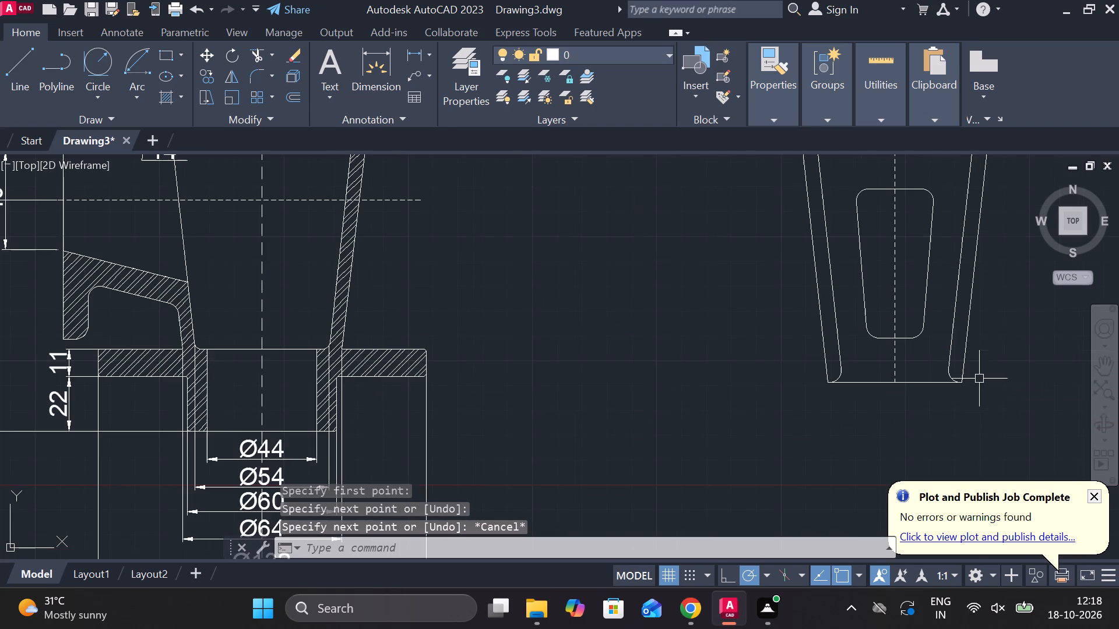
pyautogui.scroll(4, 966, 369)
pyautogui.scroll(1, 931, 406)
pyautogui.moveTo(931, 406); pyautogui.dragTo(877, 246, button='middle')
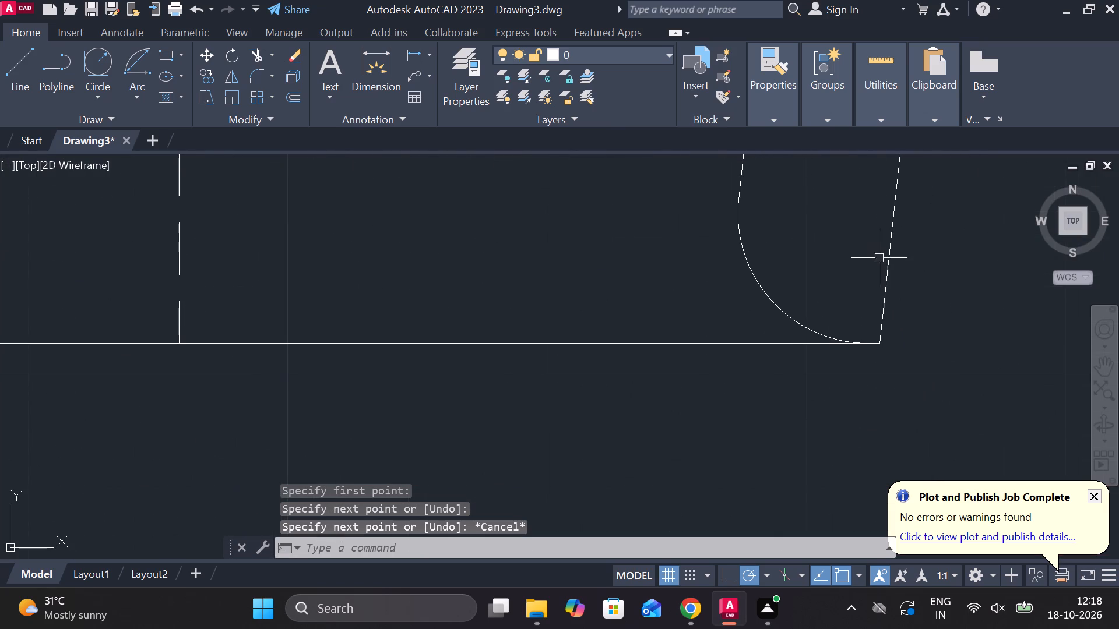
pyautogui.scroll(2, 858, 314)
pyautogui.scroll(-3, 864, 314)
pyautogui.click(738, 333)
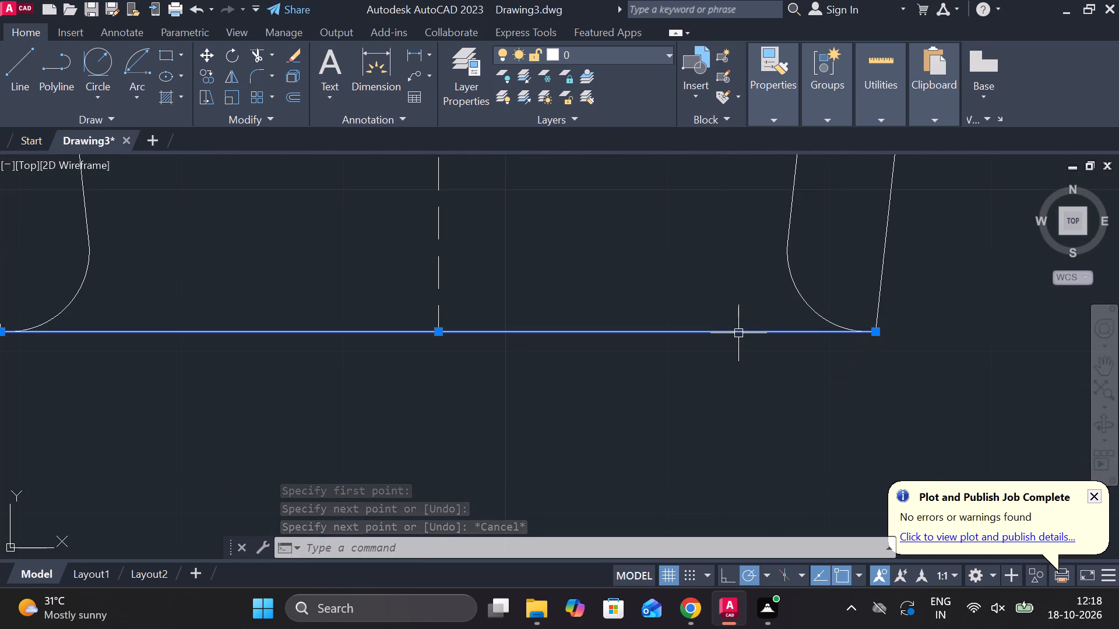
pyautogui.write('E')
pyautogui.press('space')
# Draw a horizontal line across the profile's bottom, joining the lower ends of the two outer slanted sides.
pyautogui.press('l')
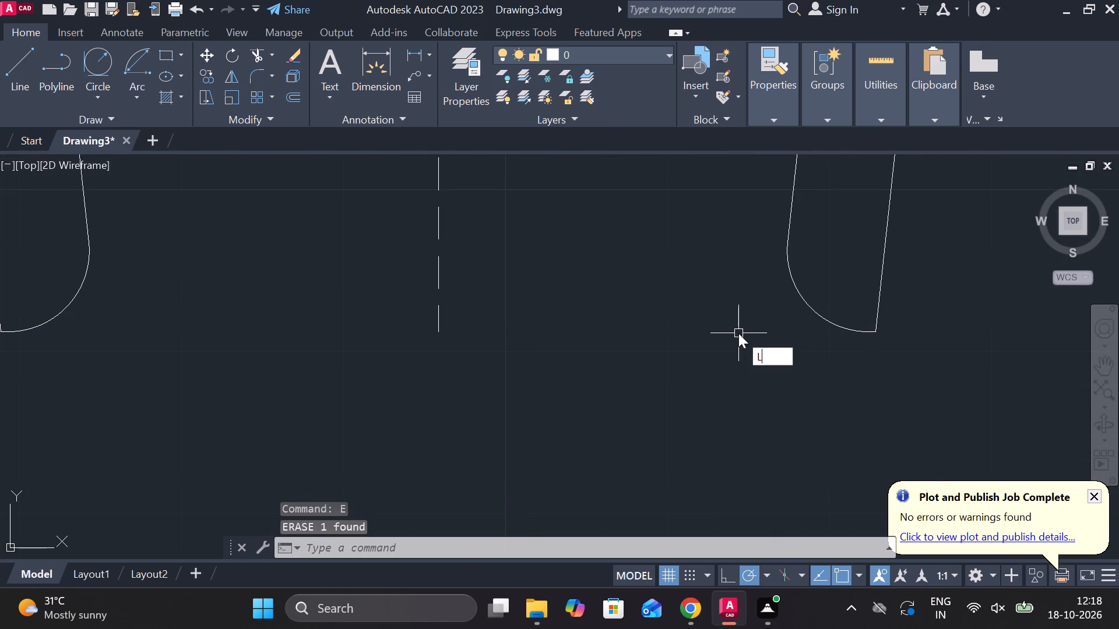
pyautogui.press('Return')
pyautogui.scroll(2, 884, 327)
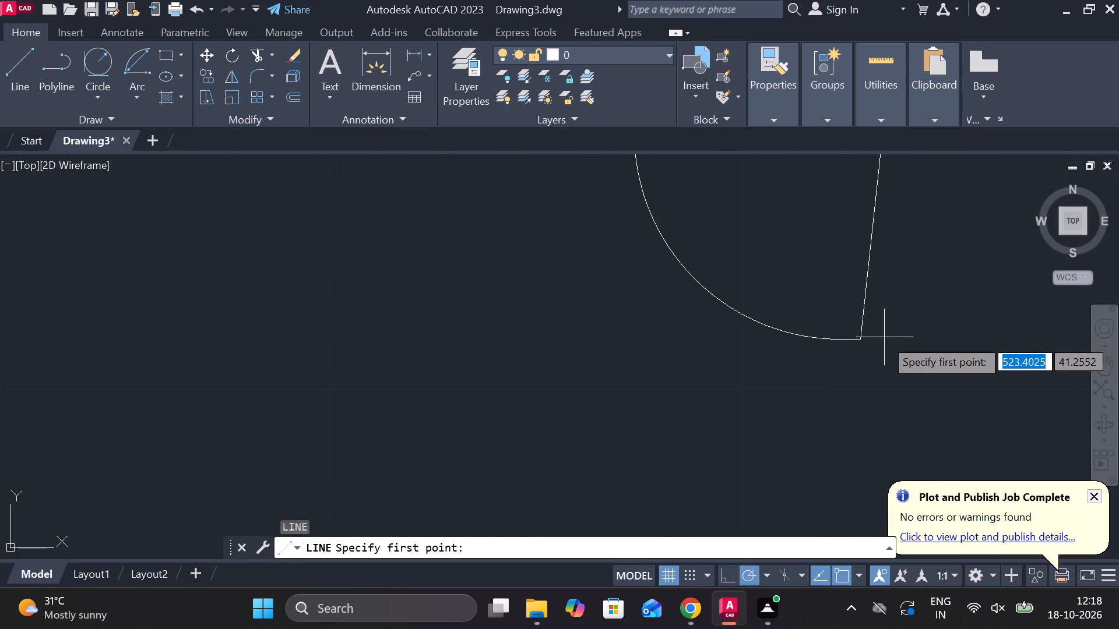
pyautogui.click(865, 342)
pyautogui.scroll(-3, 865, 344)
pyautogui.scroll(1, 366, 345)
pyautogui.moveTo(366, 345); pyautogui.dragTo(614, 356, button='middle')
pyautogui.scroll(3, 566, 336)
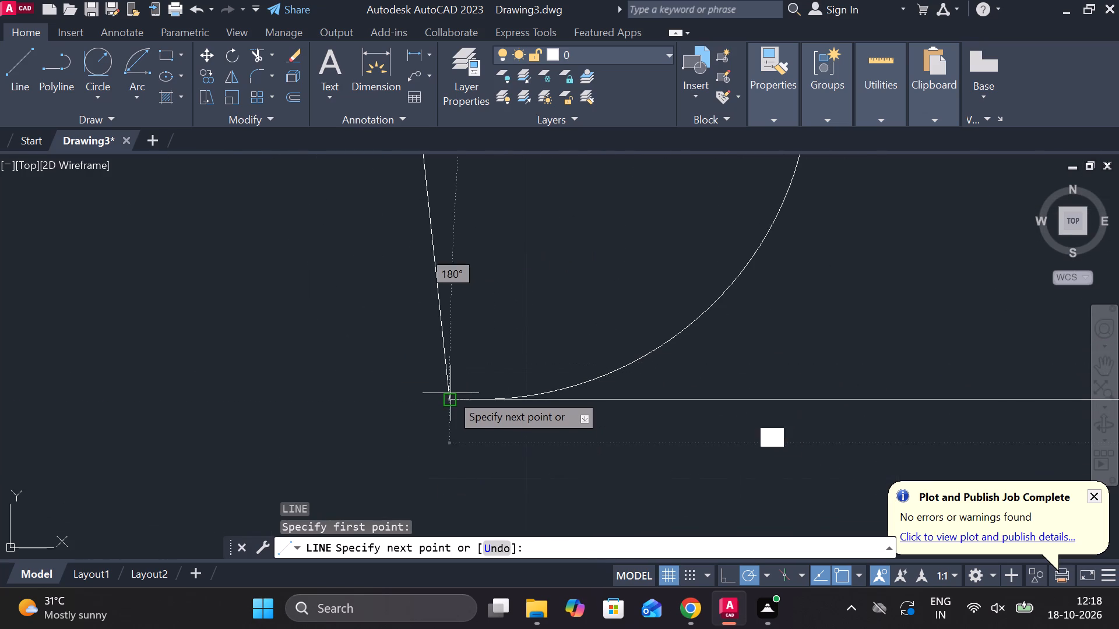
pyautogui.click(448, 396)
pyautogui.scroll(-5, 554, 376)
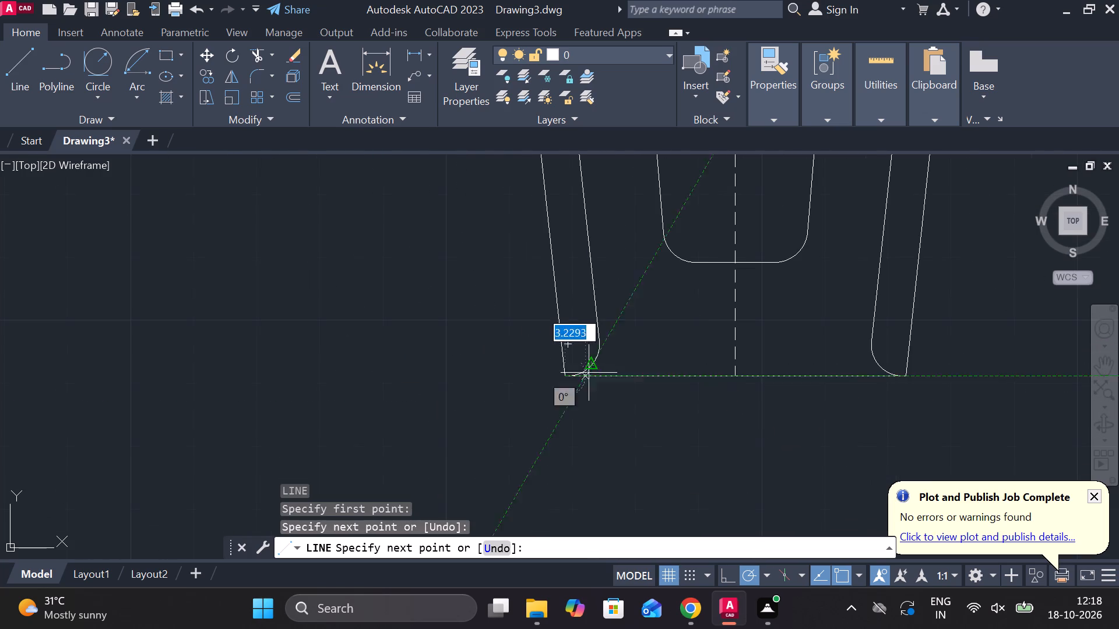
pyautogui.press('Escape')
pyautogui.middleClick(778, 361)
# Hatch the hollow tapered part's wall section on both sides of the centre line.
pyautogui.click(163, 92)
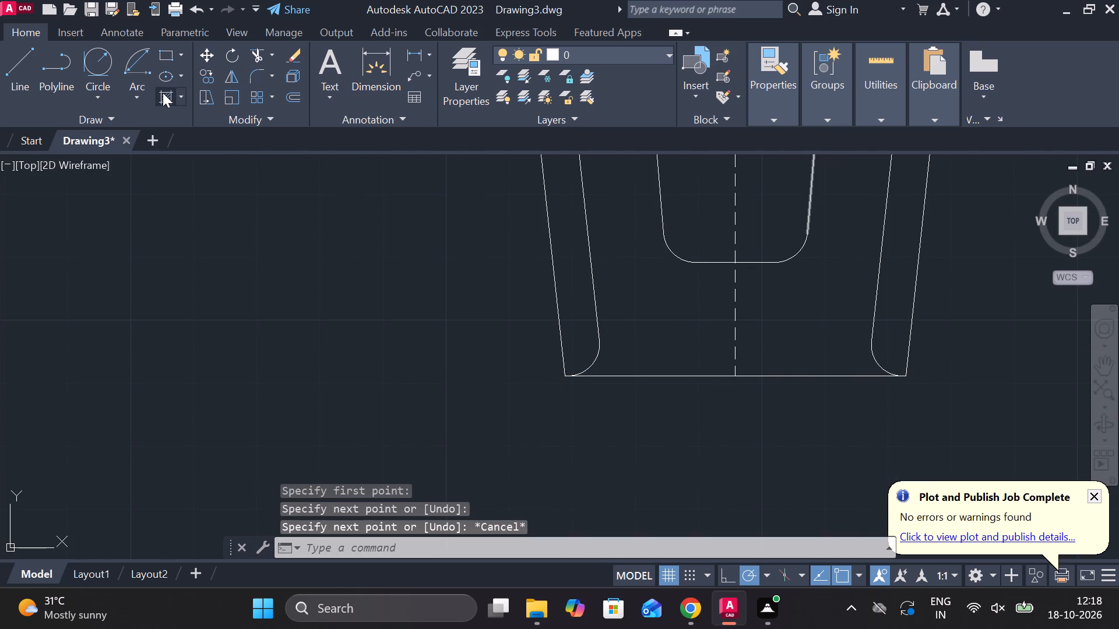
pyautogui.scroll(-3, 395, 257)
pyautogui.moveTo(395, 257); pyautogui.dragTo(350, 349, button='middle')
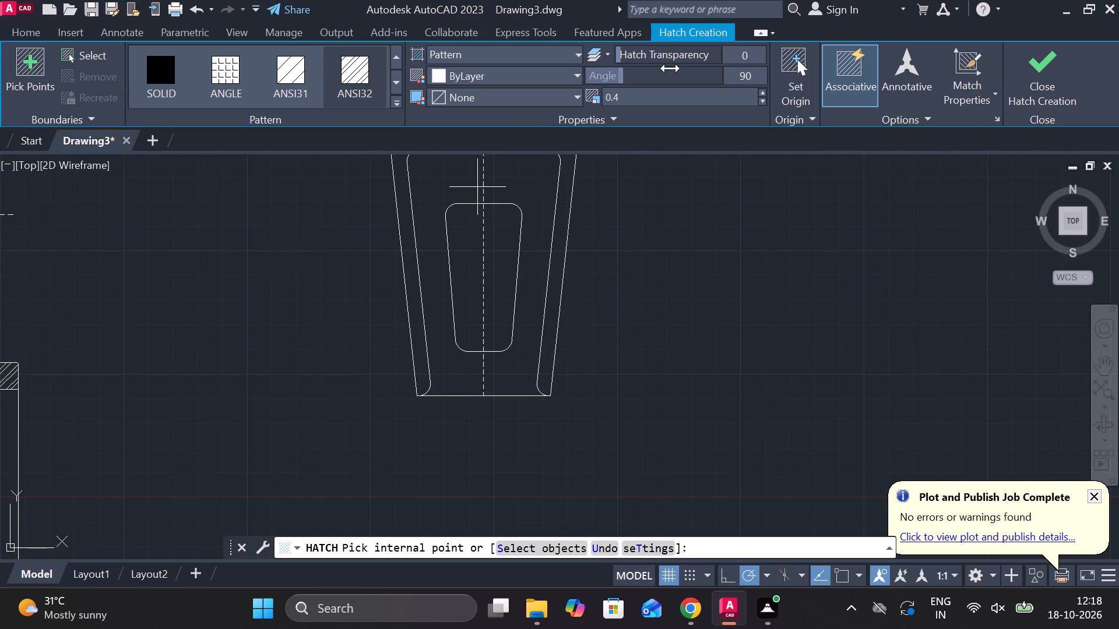
pyautogui.scroll(1, 455, 289)
pyautogui.click(386, 344)
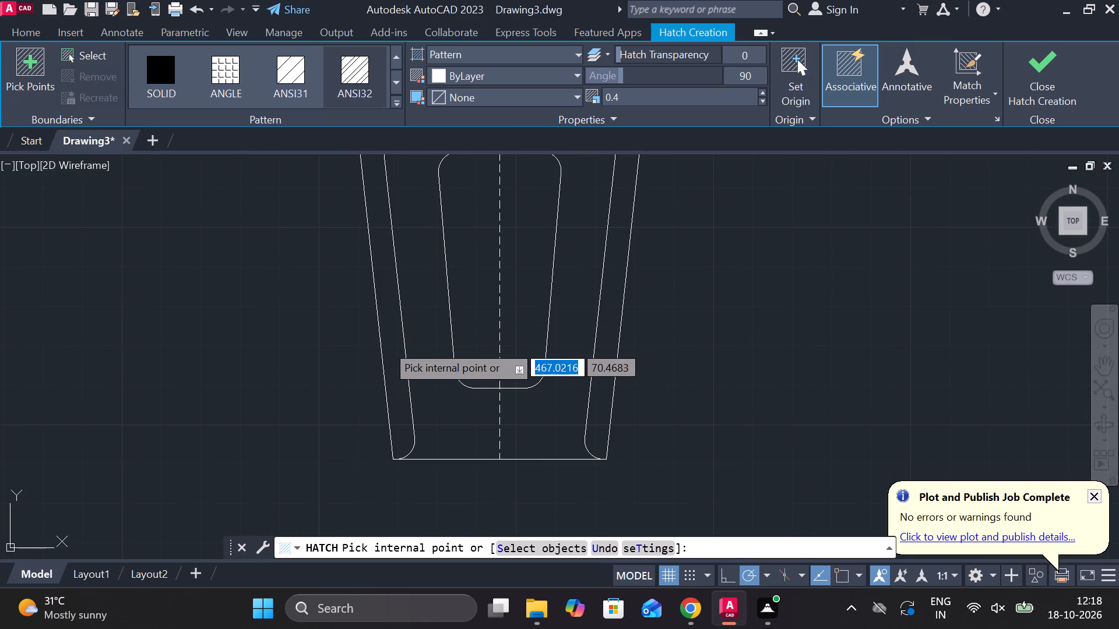
pyautogui.click(607, 309)
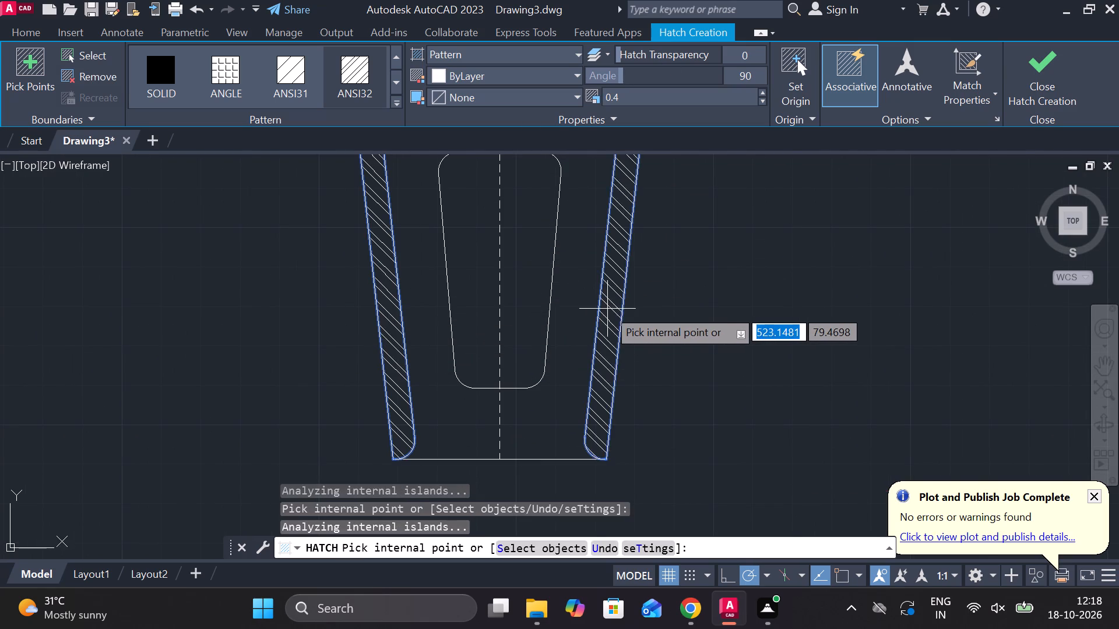
pyautogui.scroll(-2, 711, 309)
pyautogui.moveTo(721, 315); pyautogui.dragTo(656, 475, button='middle')
pyautogui.moveTo(676, 377); pyautogui.dragTo(677, 422, button='middle')
pyautogui.click(1020, 100)
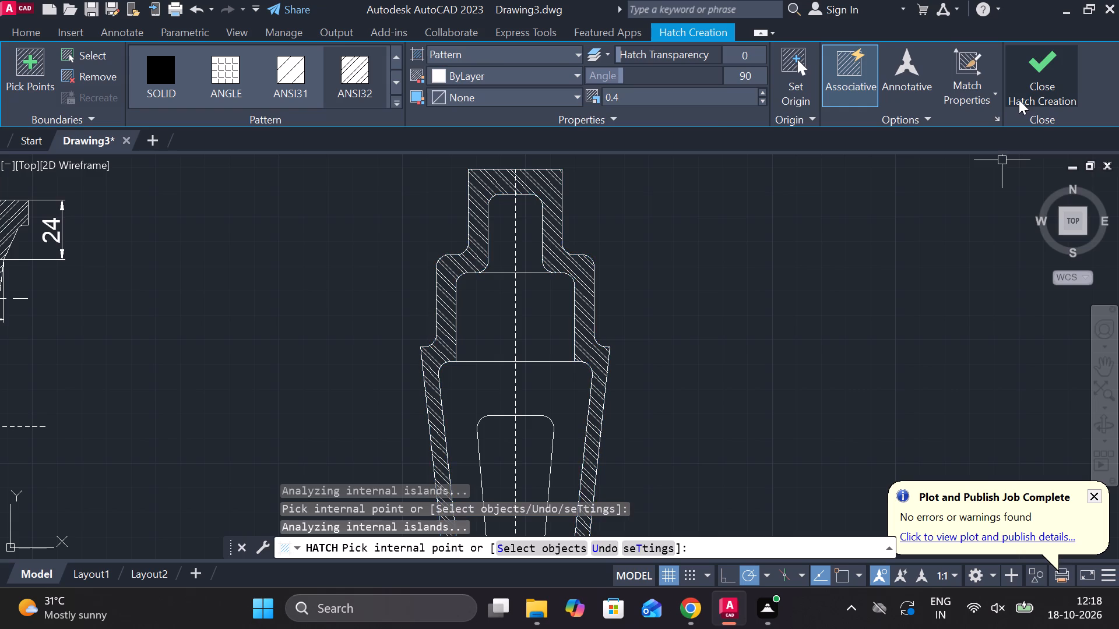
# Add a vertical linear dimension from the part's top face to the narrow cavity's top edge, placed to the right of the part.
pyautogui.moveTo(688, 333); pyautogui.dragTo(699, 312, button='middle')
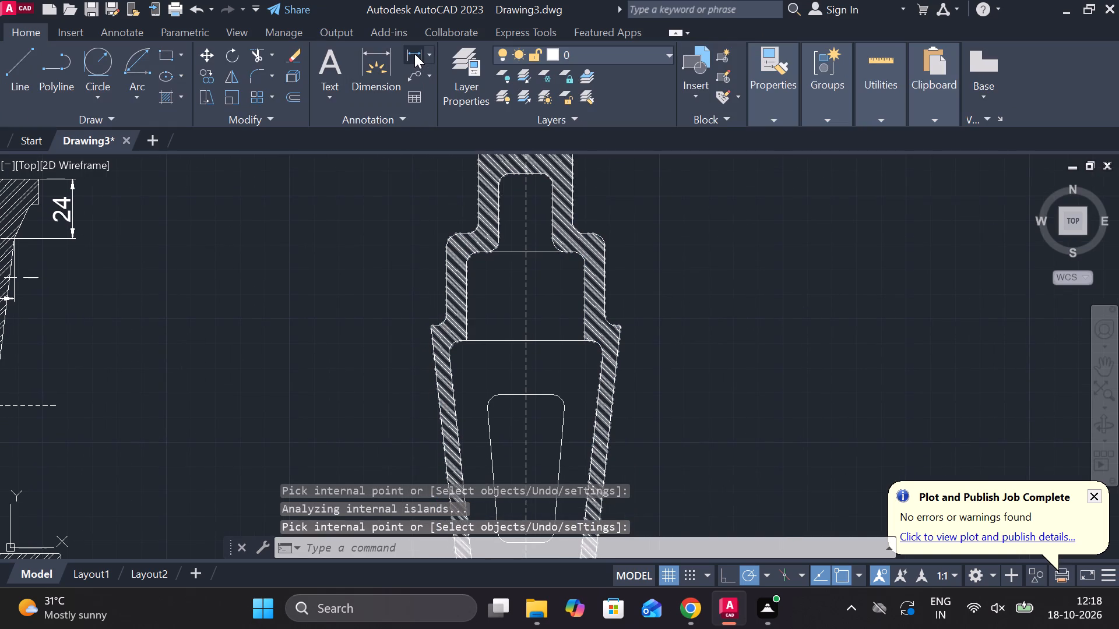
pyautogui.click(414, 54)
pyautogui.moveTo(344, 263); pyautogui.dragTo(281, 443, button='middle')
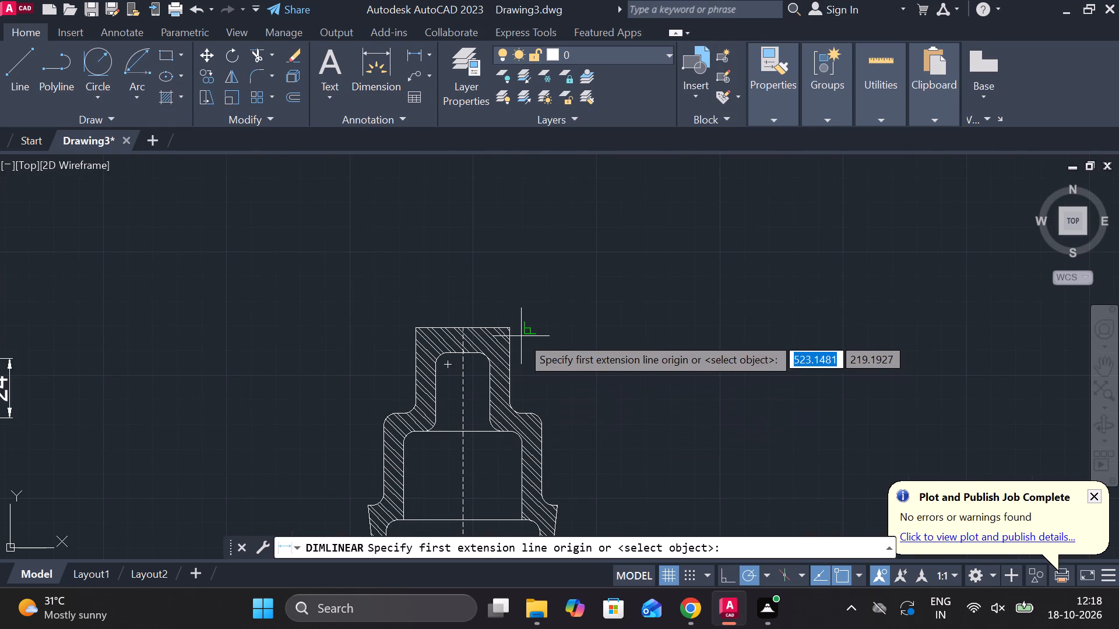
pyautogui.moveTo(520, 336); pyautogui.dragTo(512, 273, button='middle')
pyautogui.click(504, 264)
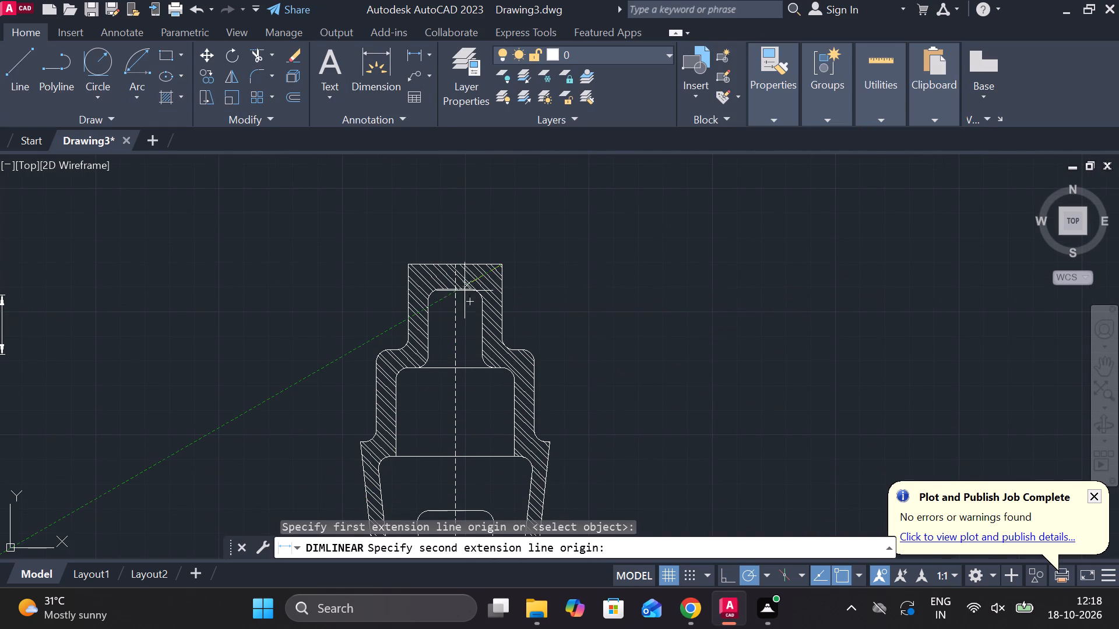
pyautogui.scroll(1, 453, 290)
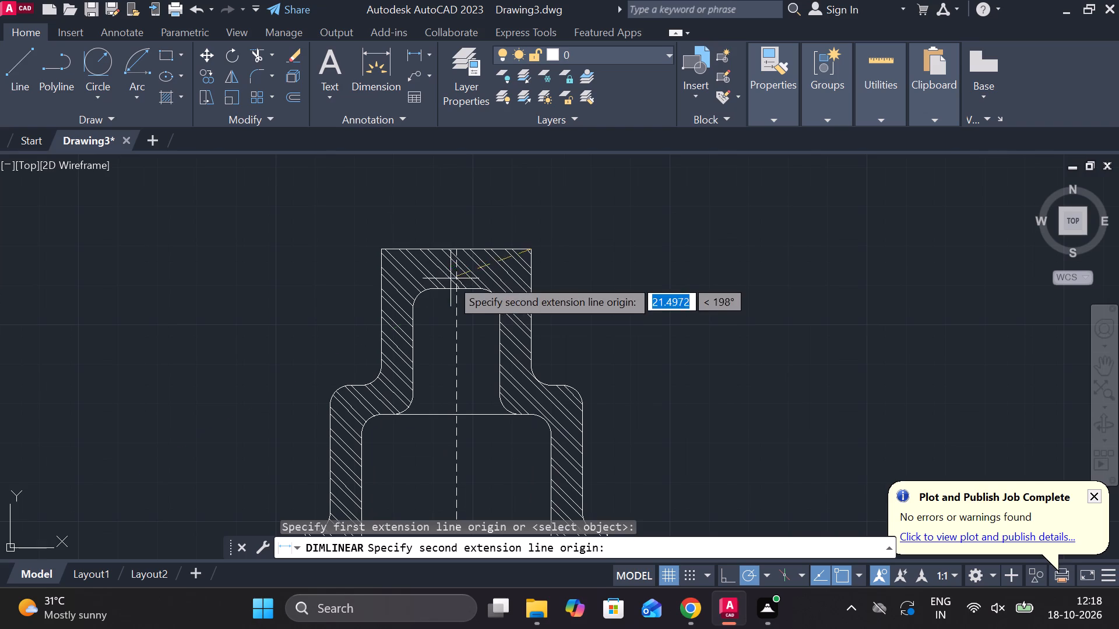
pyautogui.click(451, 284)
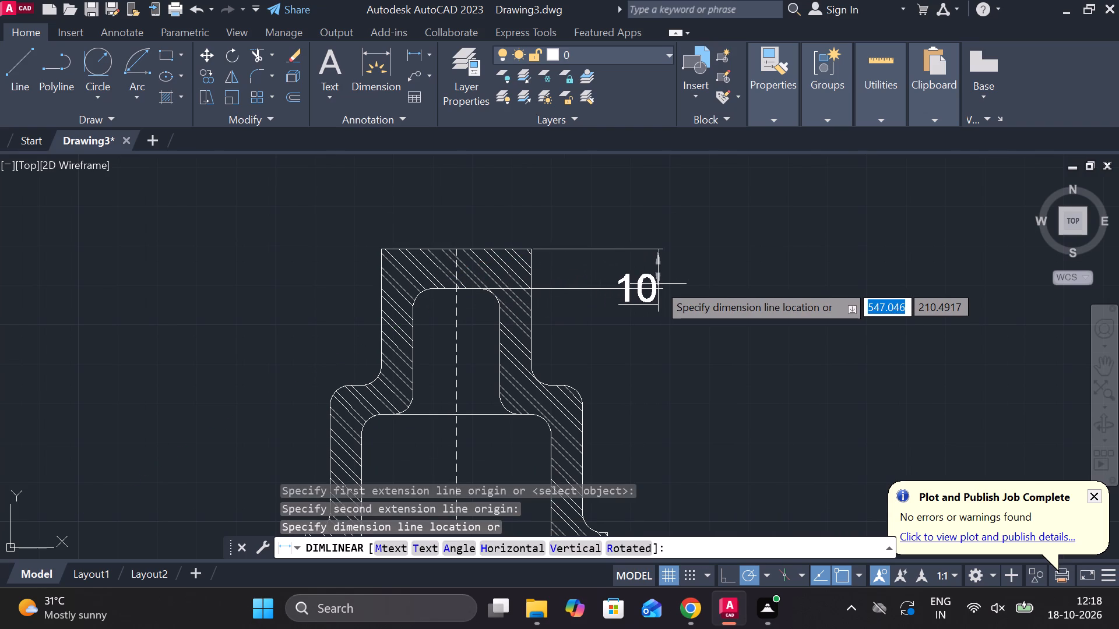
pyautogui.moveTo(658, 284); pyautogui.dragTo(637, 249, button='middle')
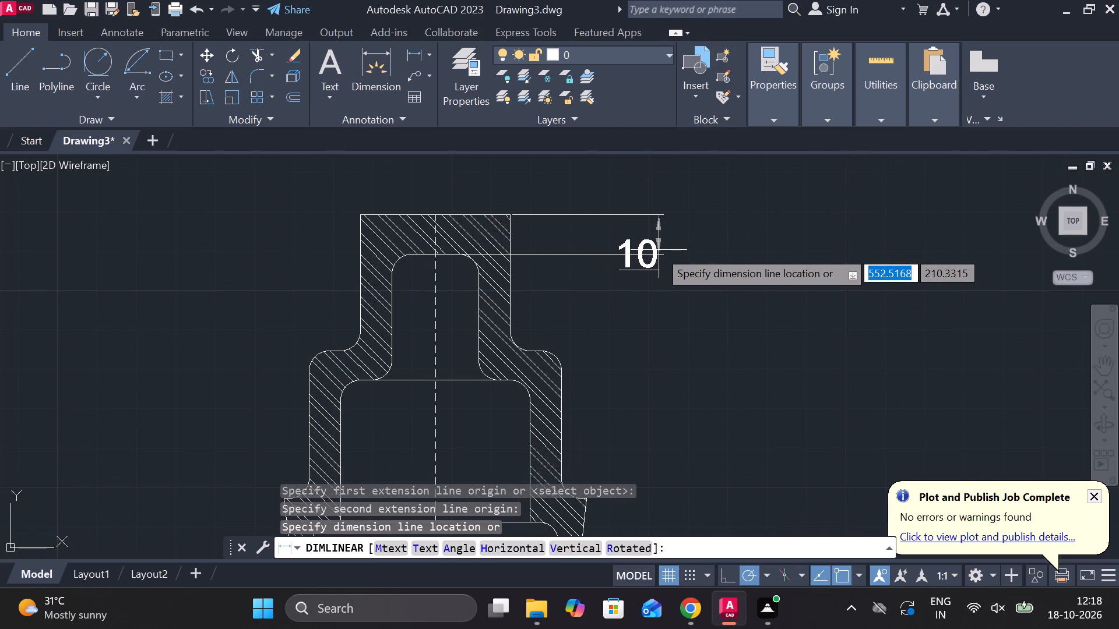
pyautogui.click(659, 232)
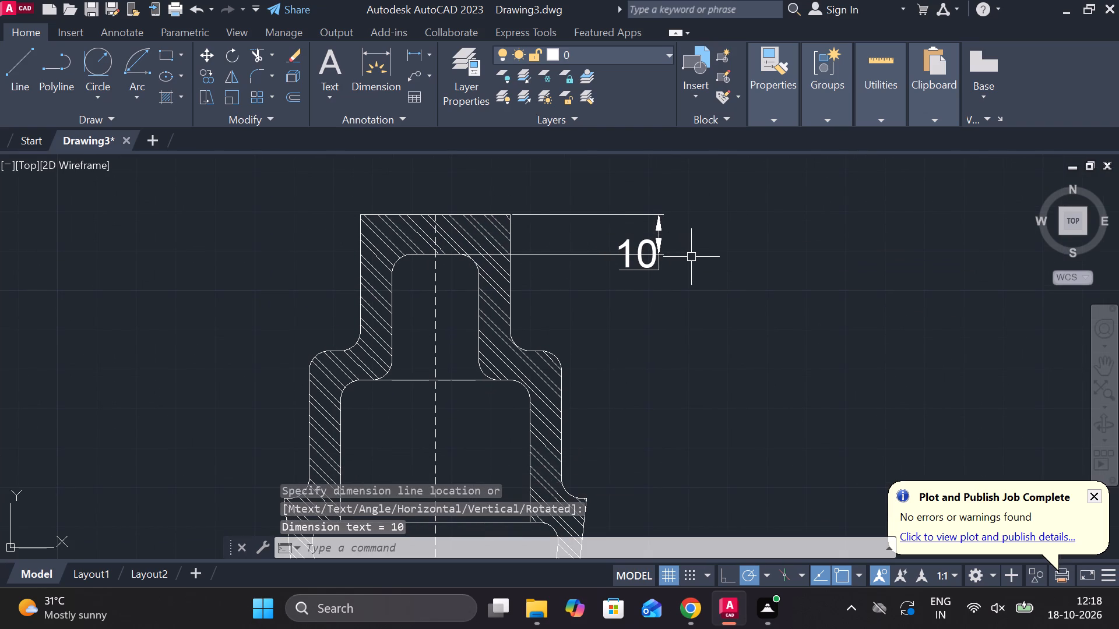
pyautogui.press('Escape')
# Modify dimension style ISO-25 so its text is aligned with the dimension line, and set the style current.
pyautogui.write('D')
pyautogui.press('space')
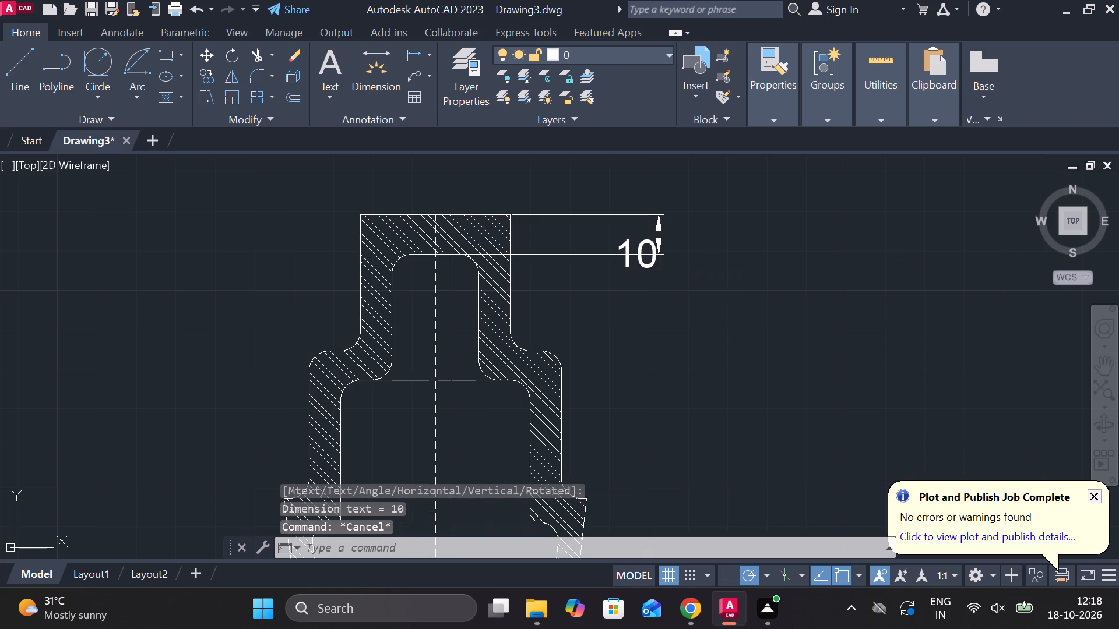
pyautogui.click(749, 256)
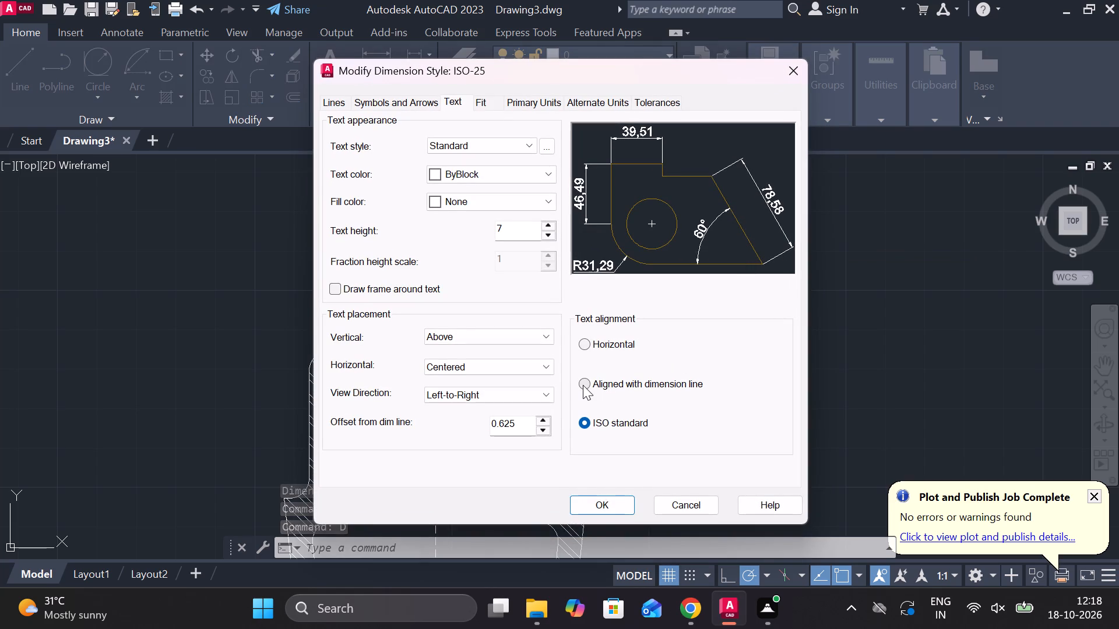
pyautogui.click(583, 384)
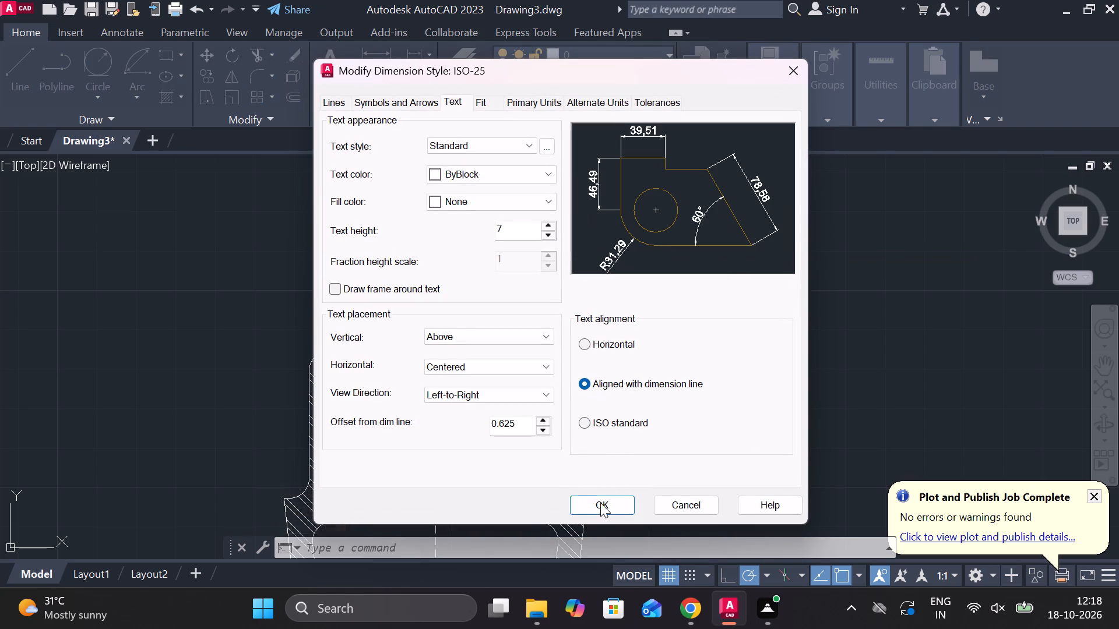
pyautogui.click(600, 506)
pyautogui.click(748, 210)
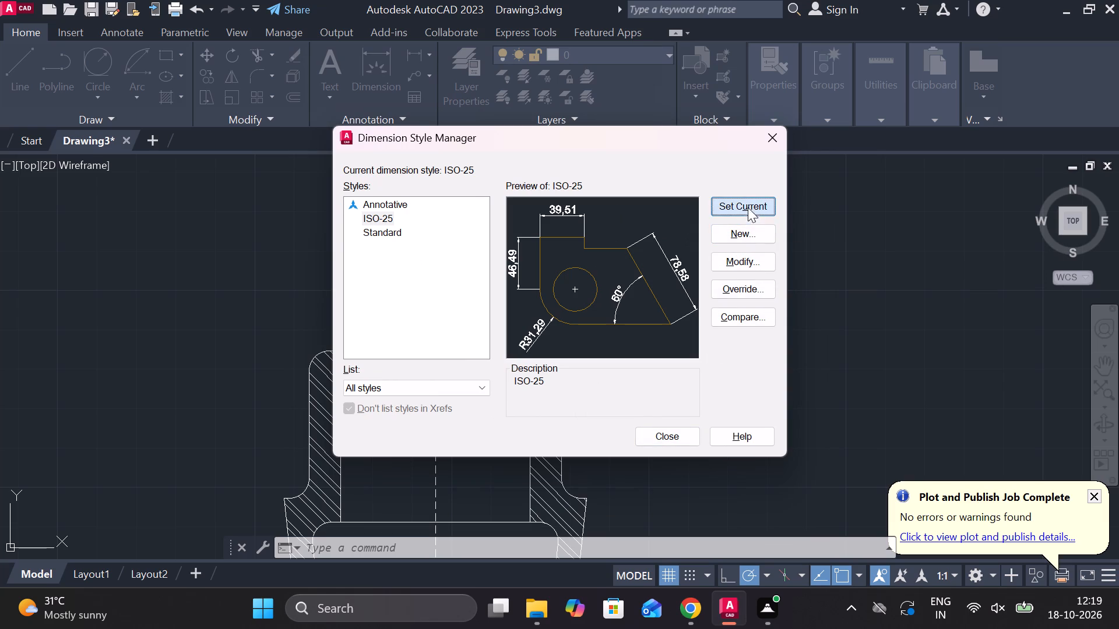
pyautogui.click(660, 454)
pyautogui.click(663, 443)
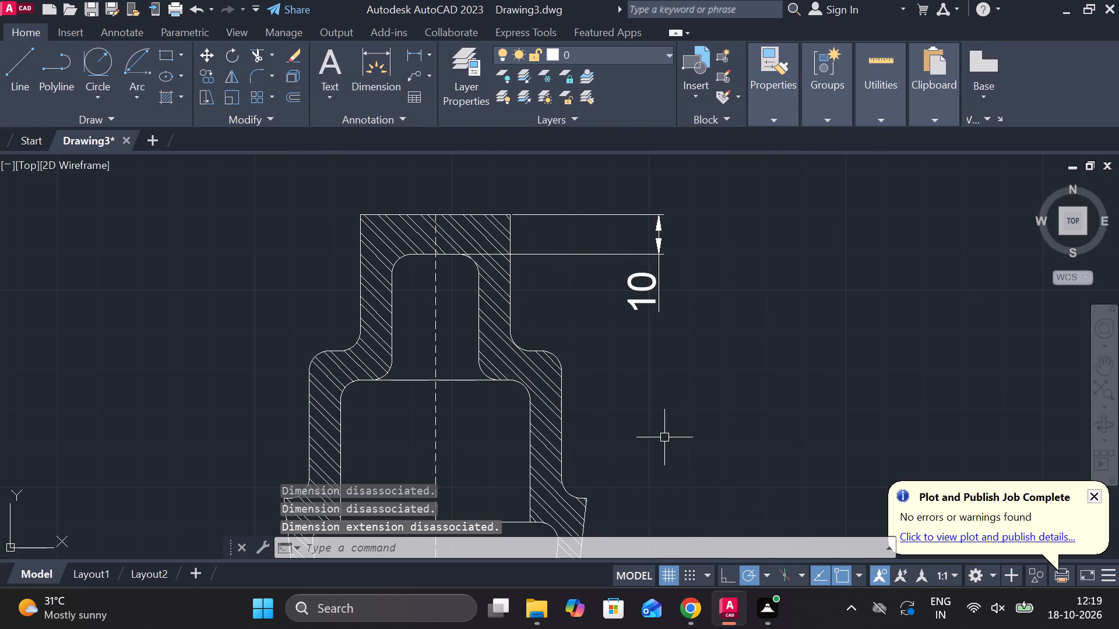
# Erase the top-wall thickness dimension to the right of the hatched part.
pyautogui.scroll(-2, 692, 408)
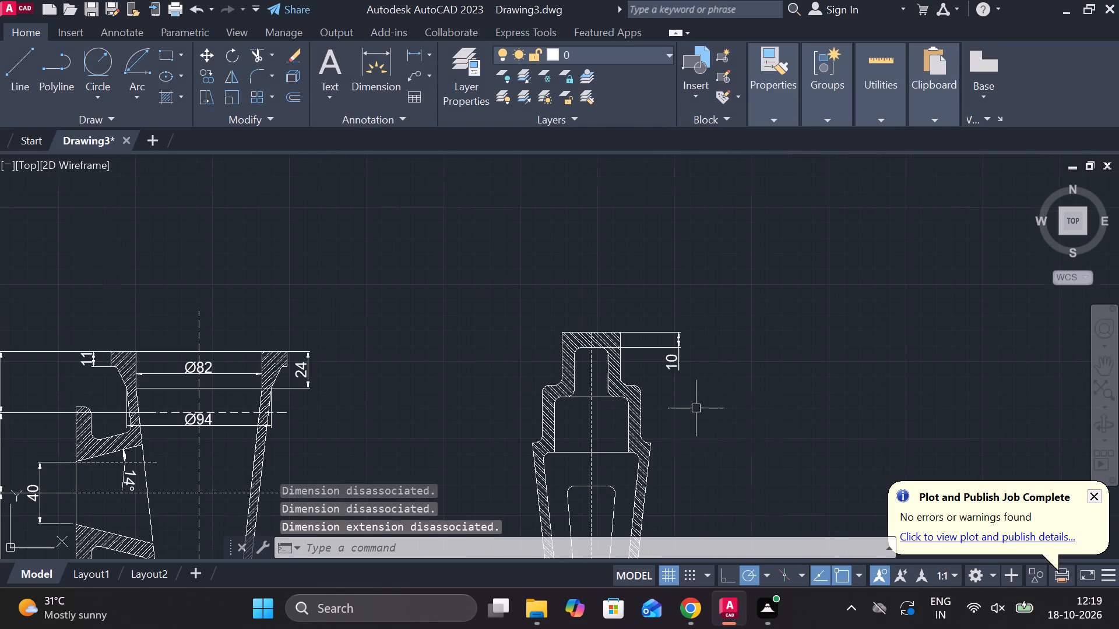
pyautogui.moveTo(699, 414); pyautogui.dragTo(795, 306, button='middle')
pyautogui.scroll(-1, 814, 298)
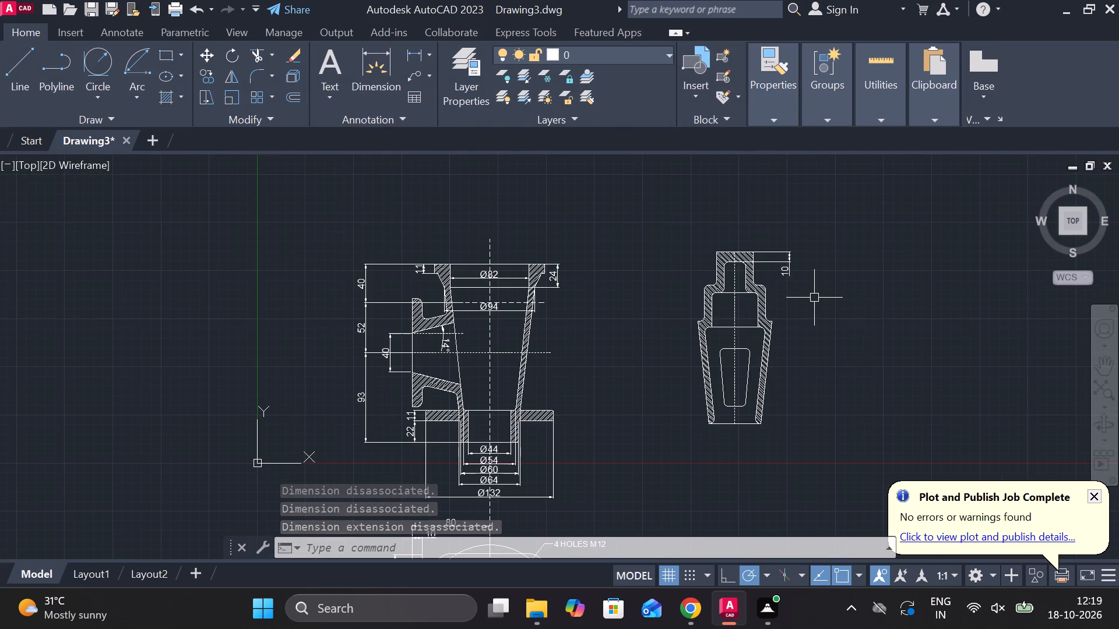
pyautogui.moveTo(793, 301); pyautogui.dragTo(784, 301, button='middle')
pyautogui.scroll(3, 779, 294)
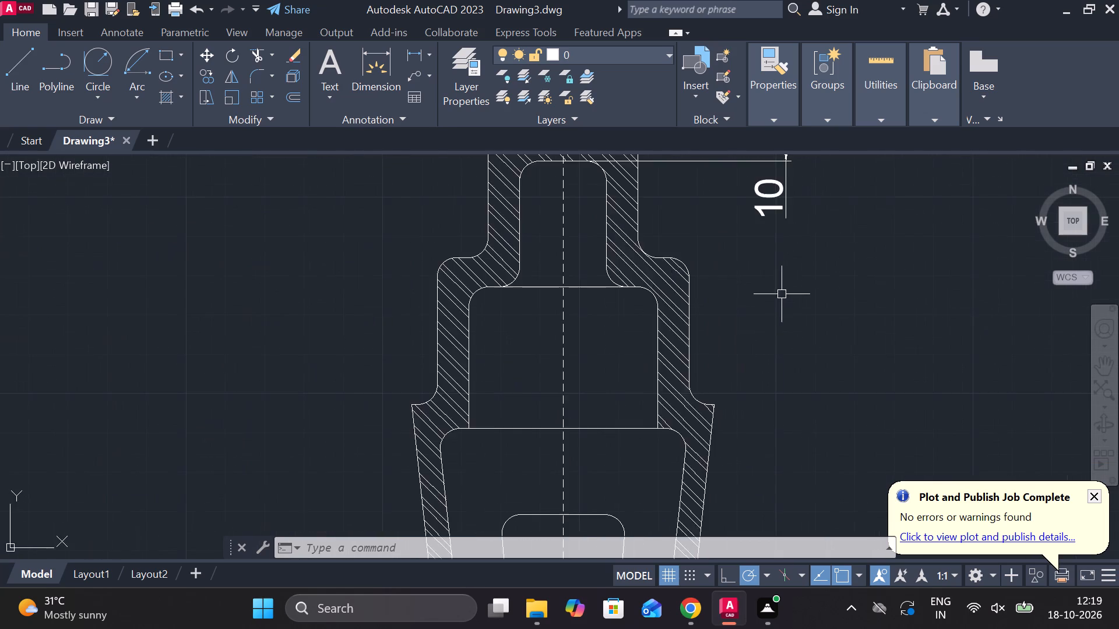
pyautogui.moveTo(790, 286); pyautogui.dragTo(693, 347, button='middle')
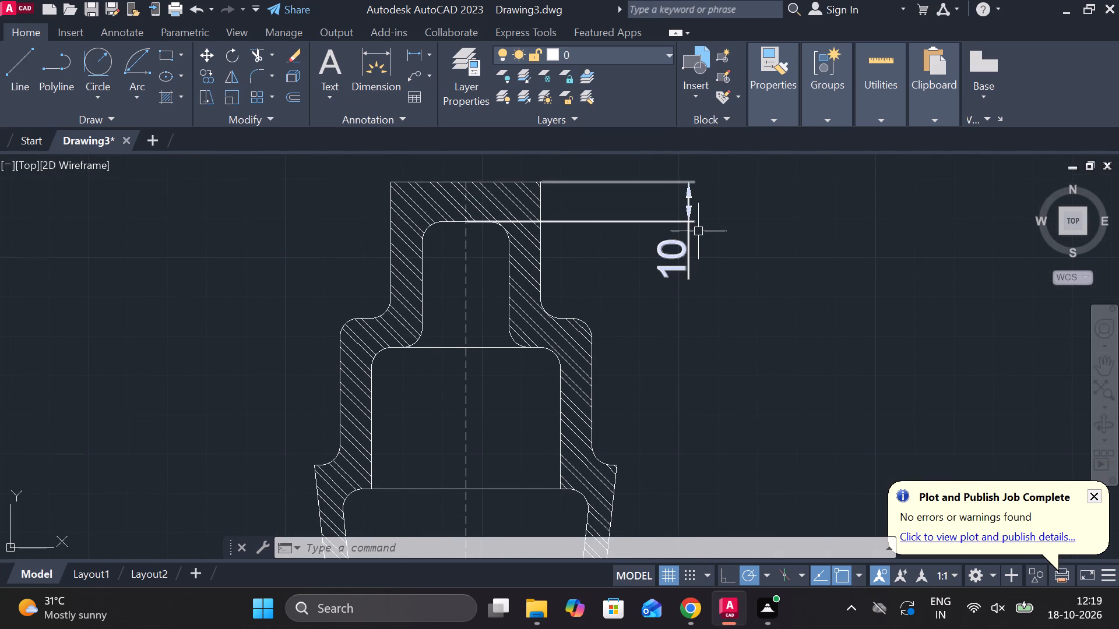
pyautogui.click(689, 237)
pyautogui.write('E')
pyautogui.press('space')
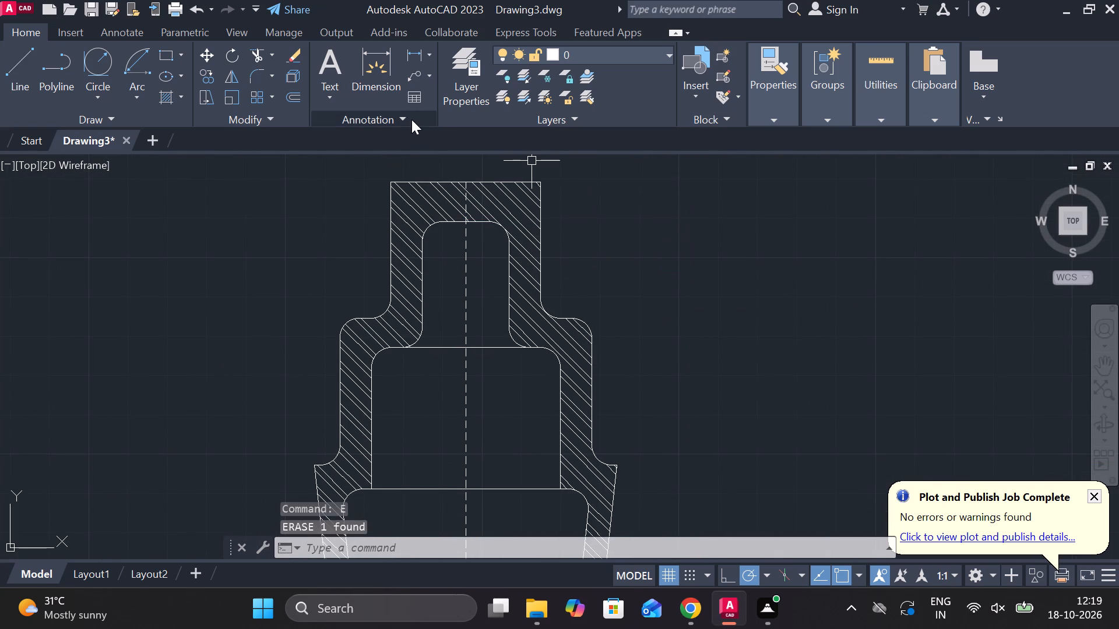
# Dimension the top wall's vertical thickness at the centre line, placing the linear dimension to the left of the part.
pyautogui.click(413, 58)
pyautogui.click(471, 181)
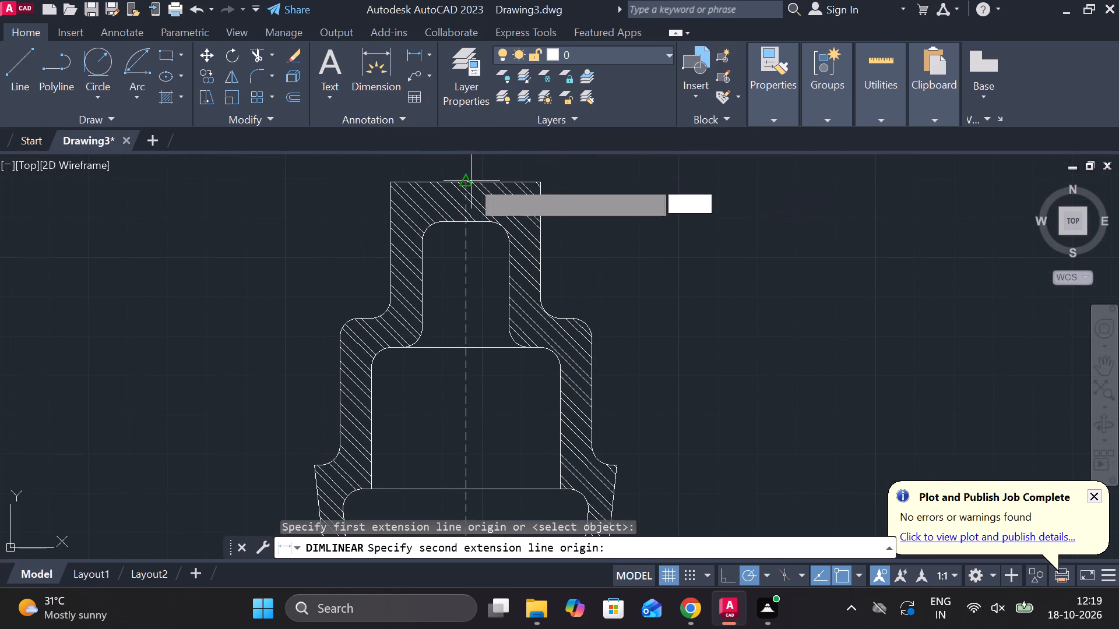
pyautogui.click(463, 222)
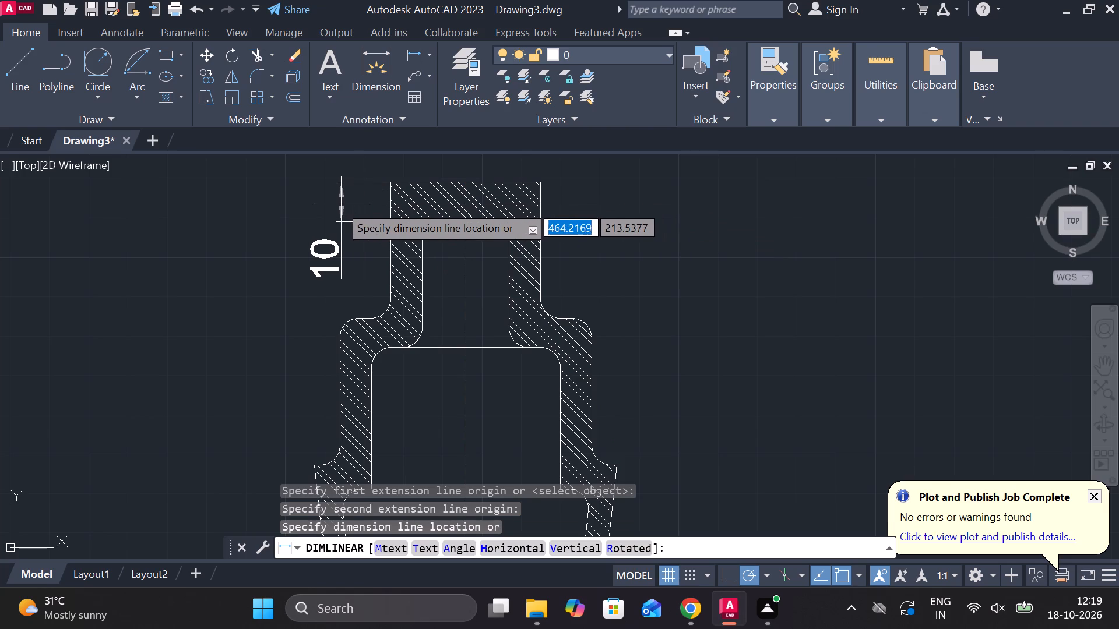
pyautogui.click(330, 204)
# Dimension the vertical distance from the part's top face to the bottom line of the narrow upper cavity, placed to the right.
pyautogui.moveTo(587, 205); pyautogui.dragTo(546, 204, button='middle')
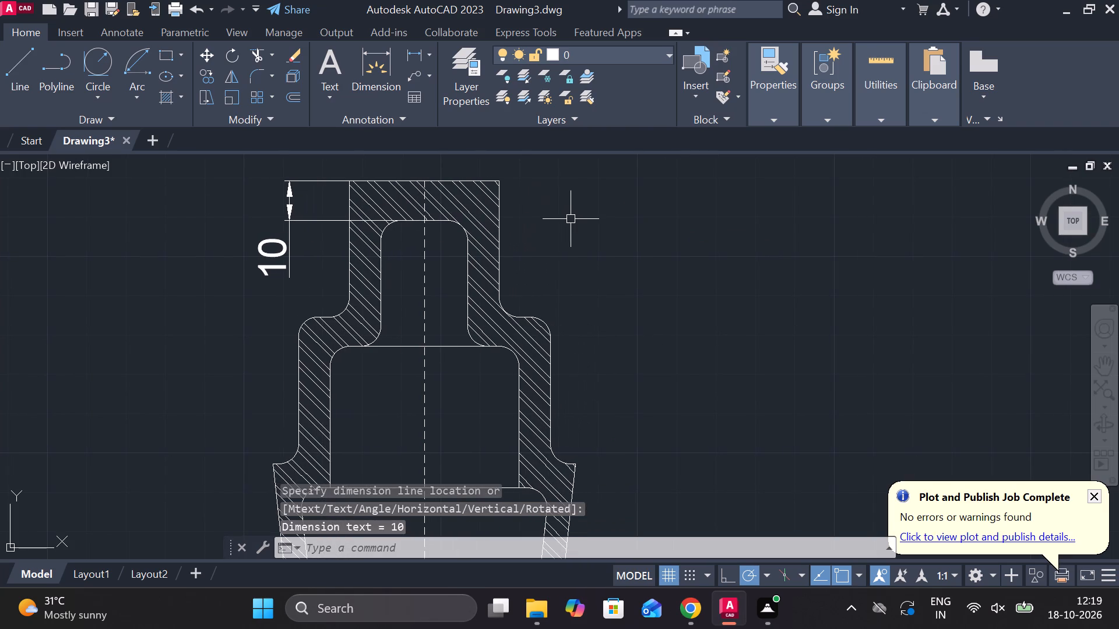
pyautogui.press('space')
pyautogui.click(493, 186)
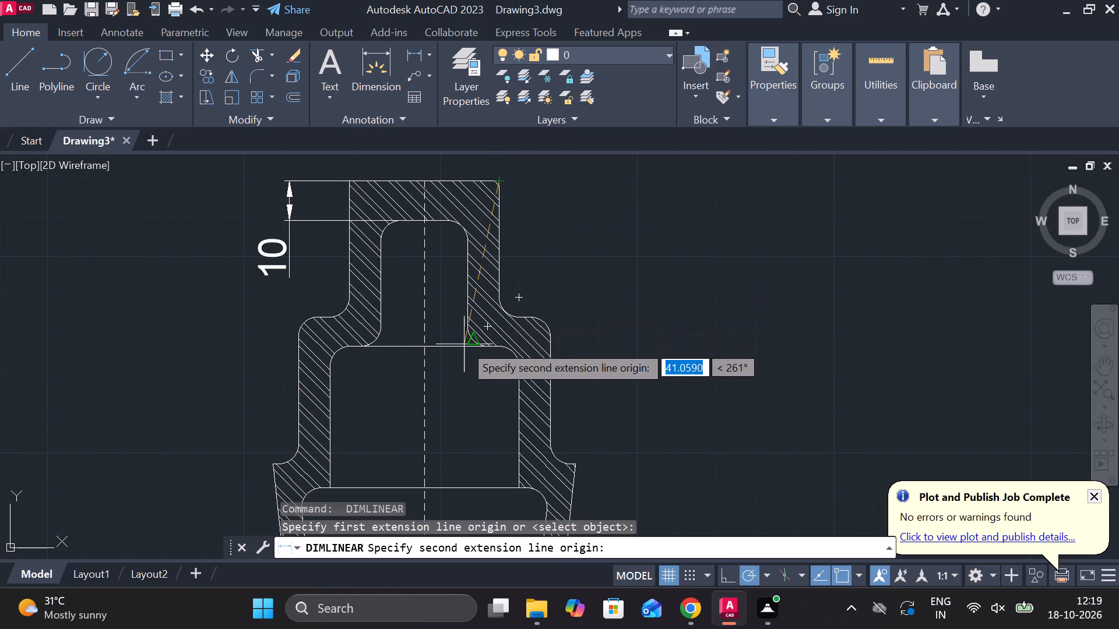
pyautogui.click(426, 349)
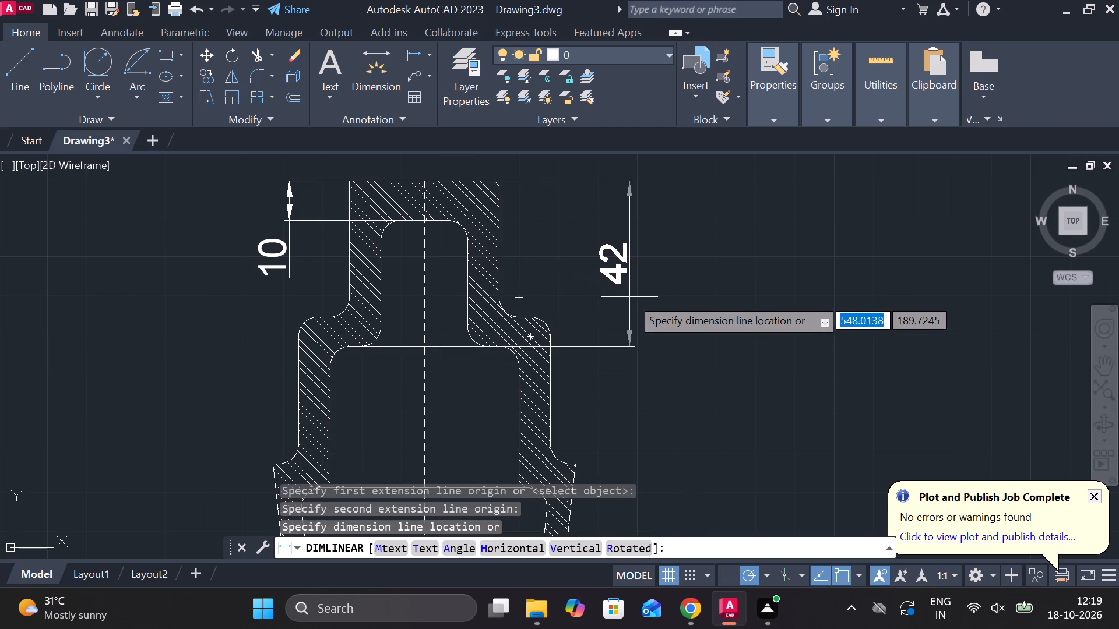
pyautogui.click(676, 296)
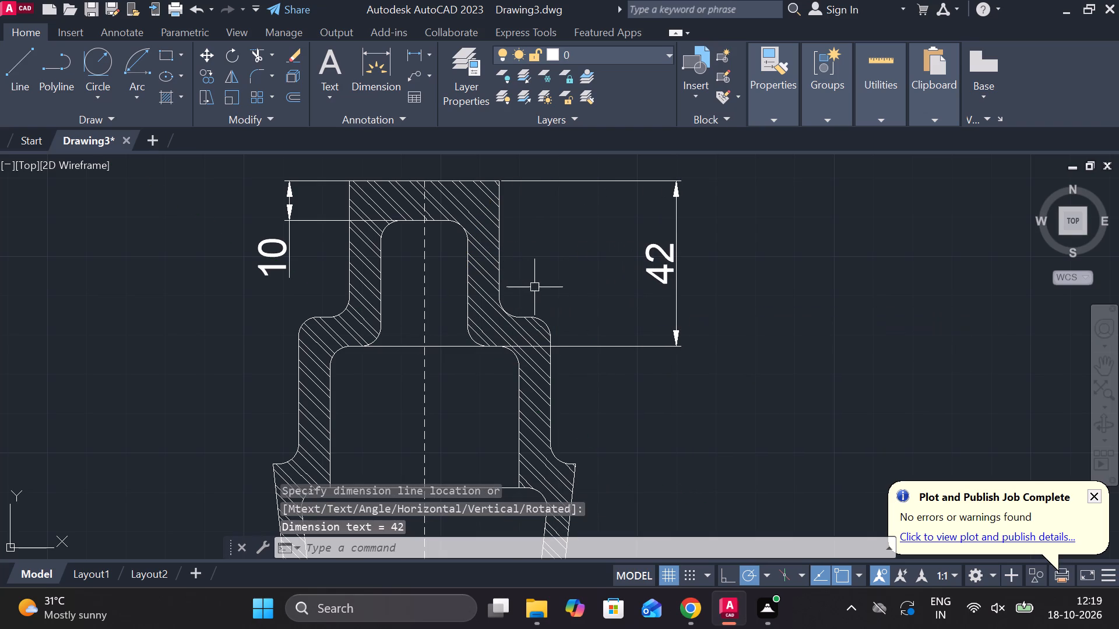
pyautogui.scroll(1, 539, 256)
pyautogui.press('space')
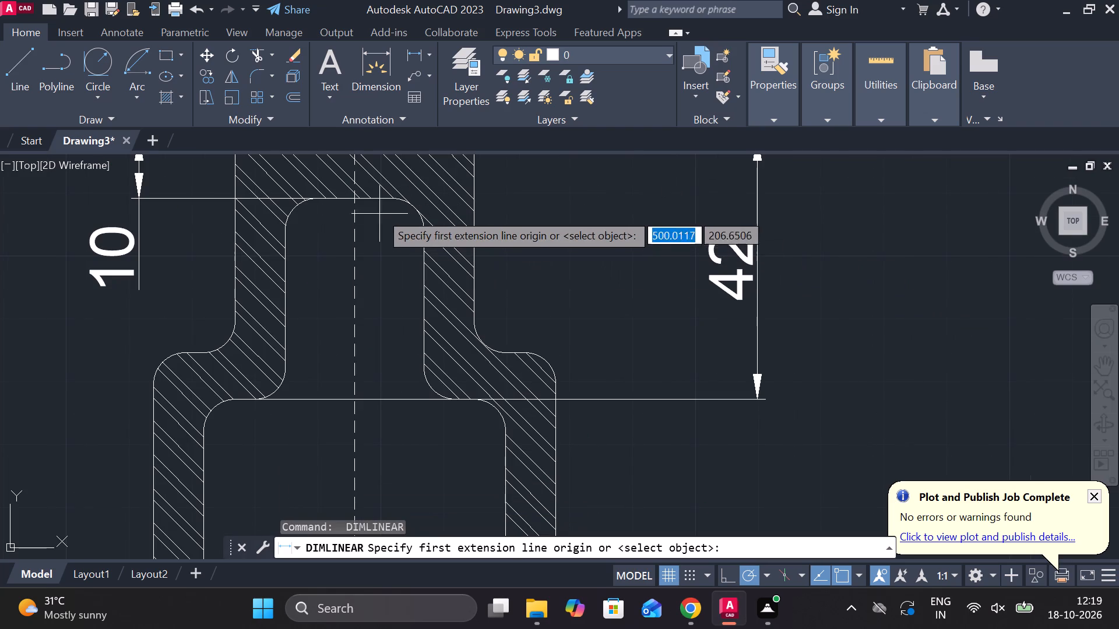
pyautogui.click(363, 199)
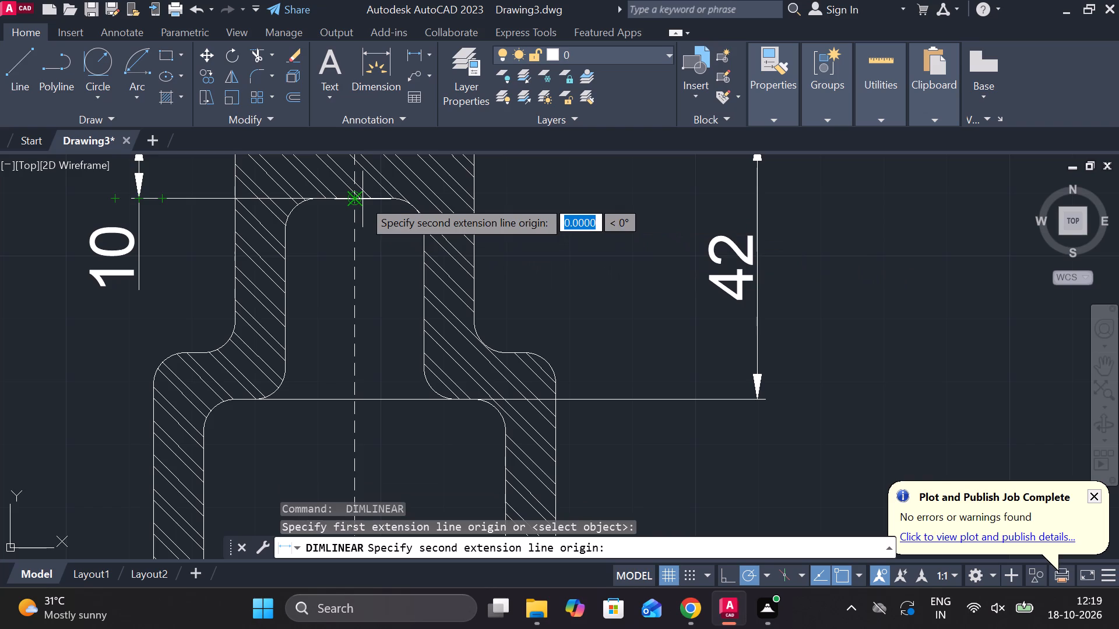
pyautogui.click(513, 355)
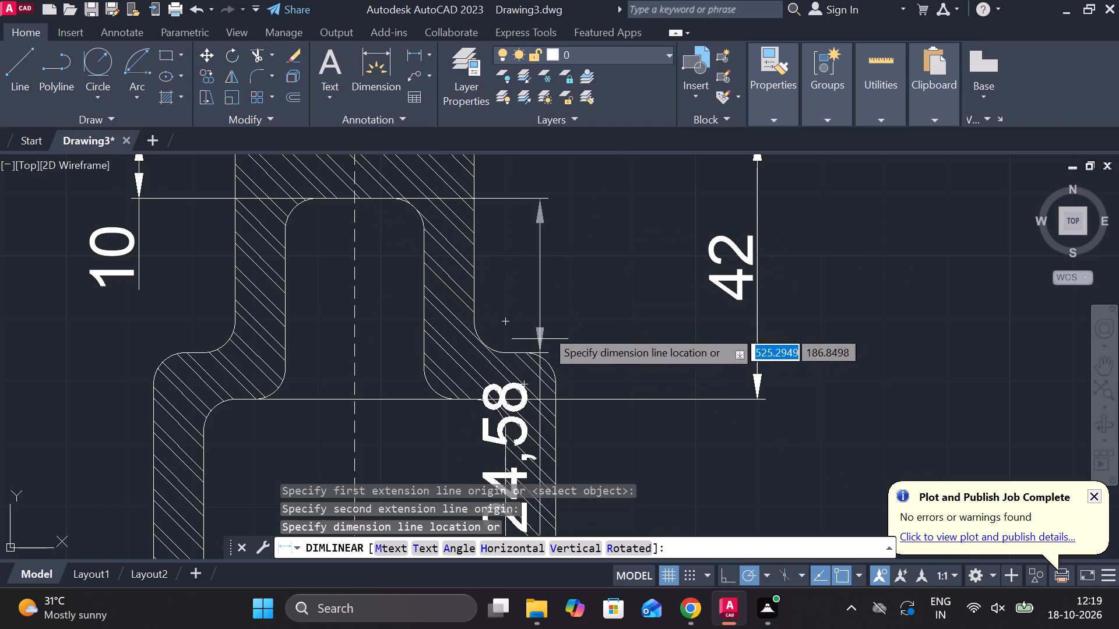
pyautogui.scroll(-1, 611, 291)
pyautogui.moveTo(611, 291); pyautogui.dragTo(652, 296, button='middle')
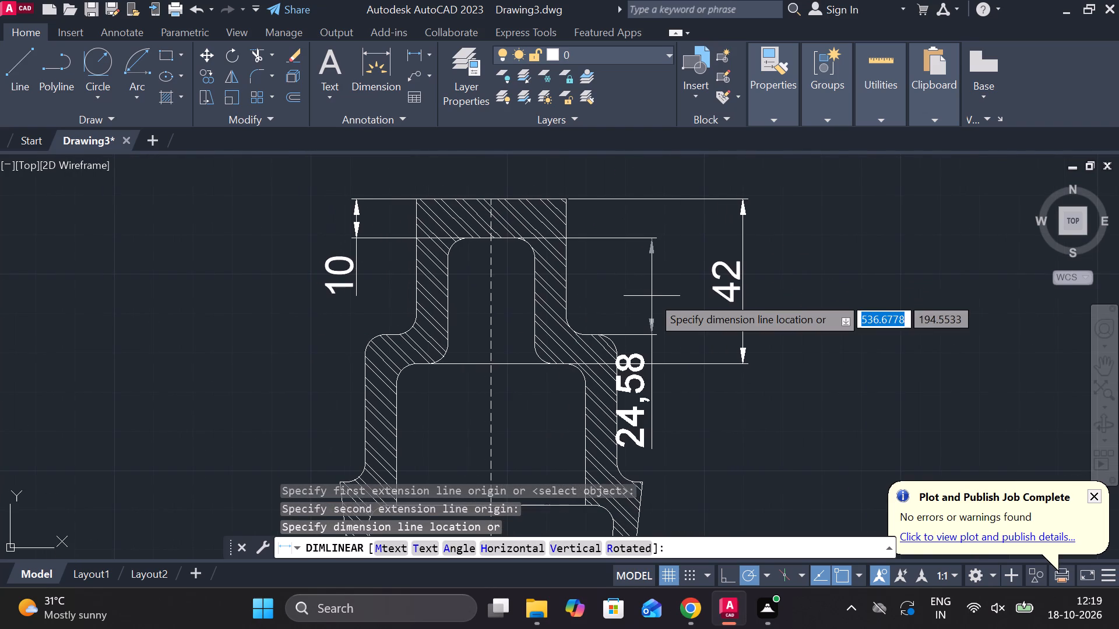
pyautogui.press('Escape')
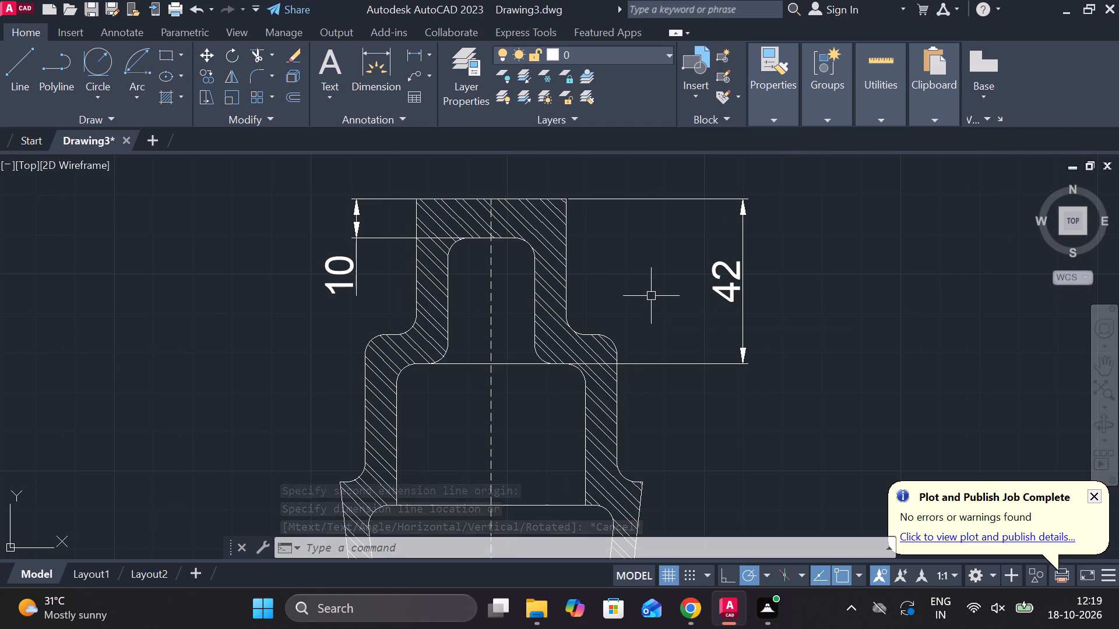
# Dimension the horizontal wall thickness of the upper neck's right wall, placing the linear dimension across the hatched wall.
pyautogui.scroll(1, 437, 333)
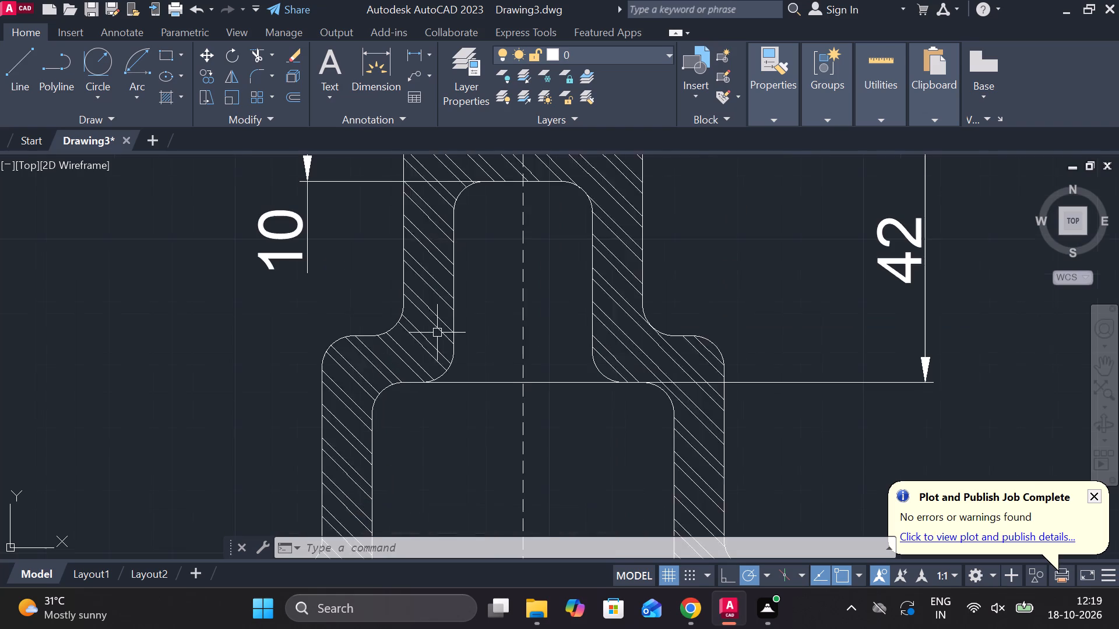
pyautogui.press('space')
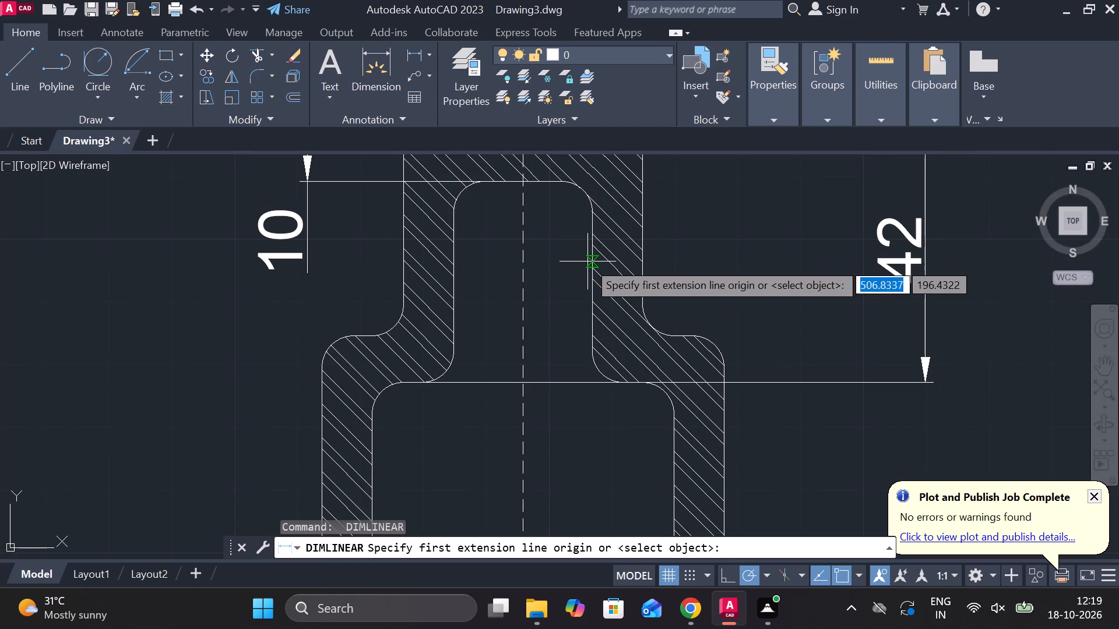
pyautogui.click(587, 262)
pyautogui.click(641, 261)
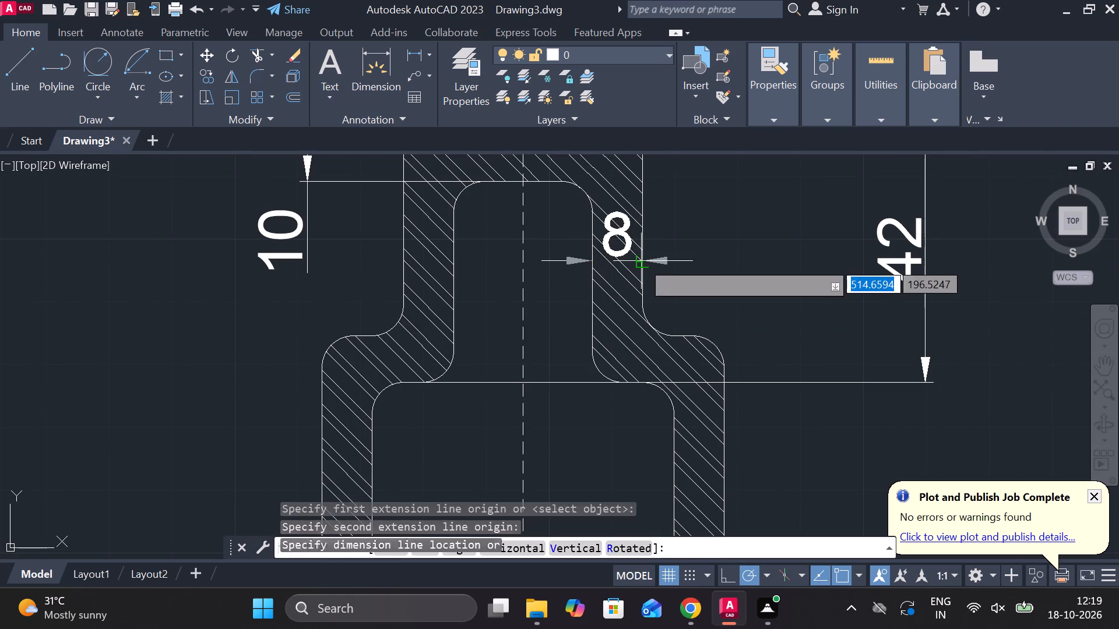
pyautogui.click(670, 273)
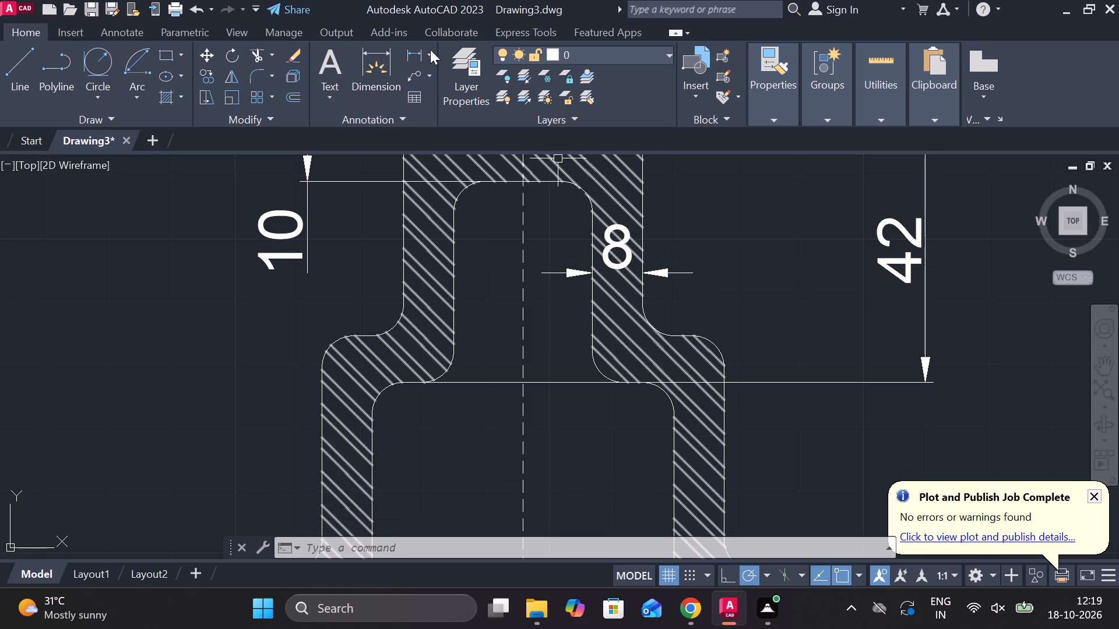
# Dimension the overall width of the tapered part's bottom edge, placing the linear dimension below the part.
pyautogui.click(413, 57)
pyautogui.scroll(-1, 799, 376)
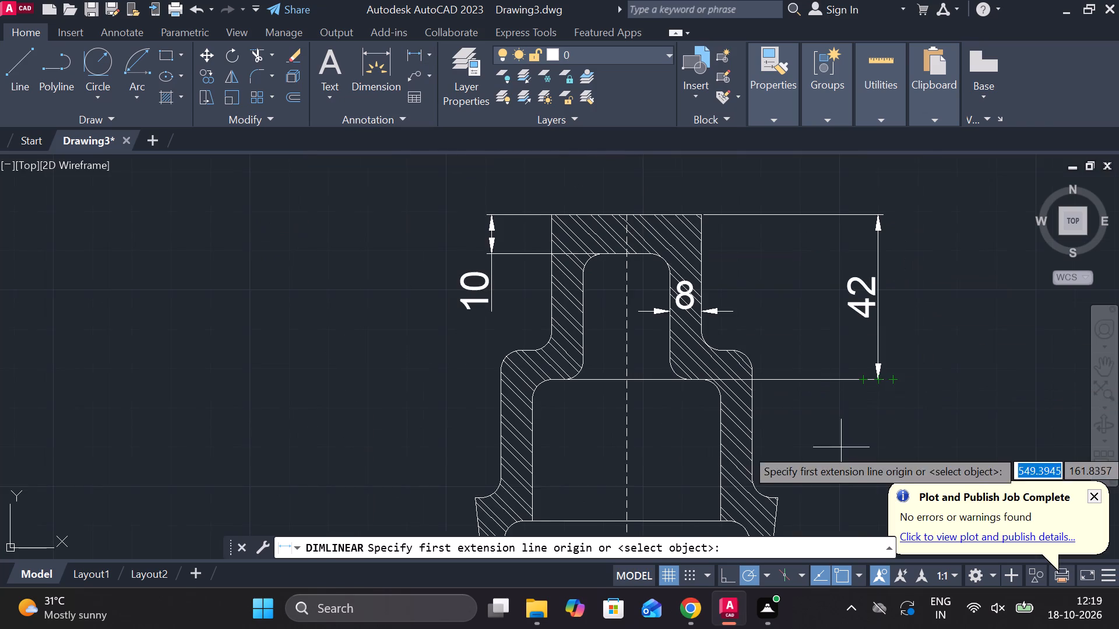
pyautogui.moveTo(843, 453); pyautogui.dragTo(773, 292, button='middle')
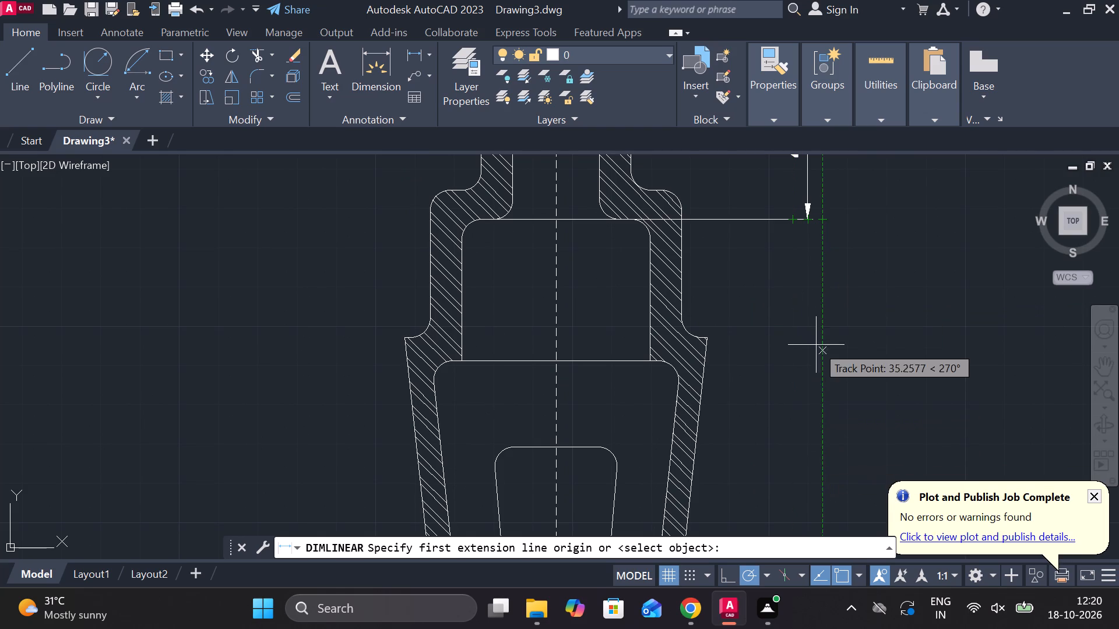
pyautogui.moveTo(787, 362); pyautogui.dragTo(779, 349, button='middle')
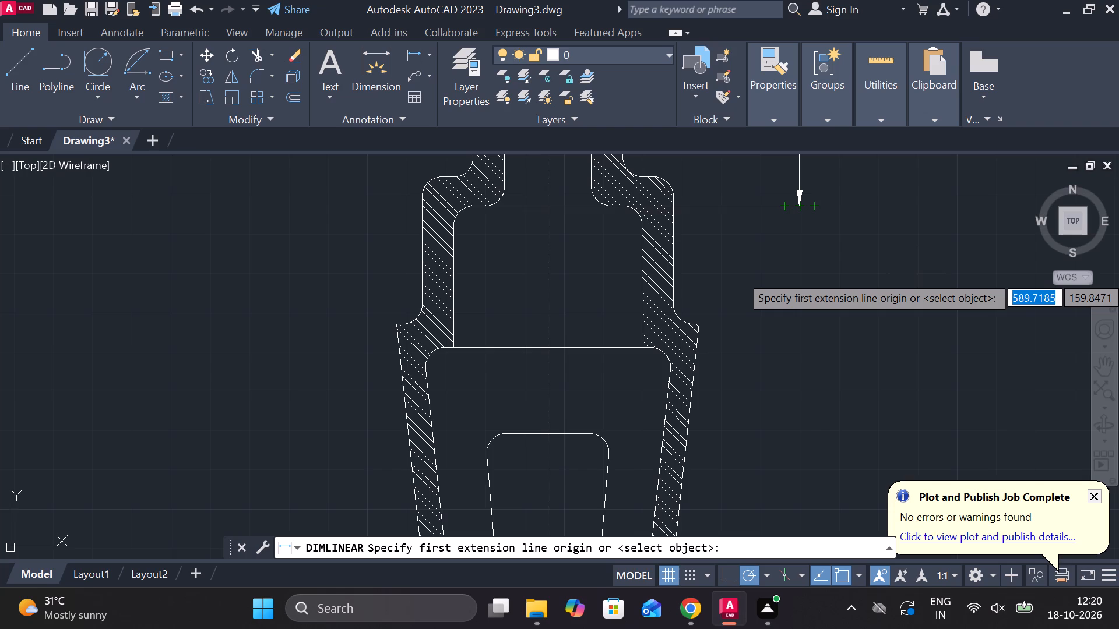
pyautogui.scroll(-2, 913, 302)
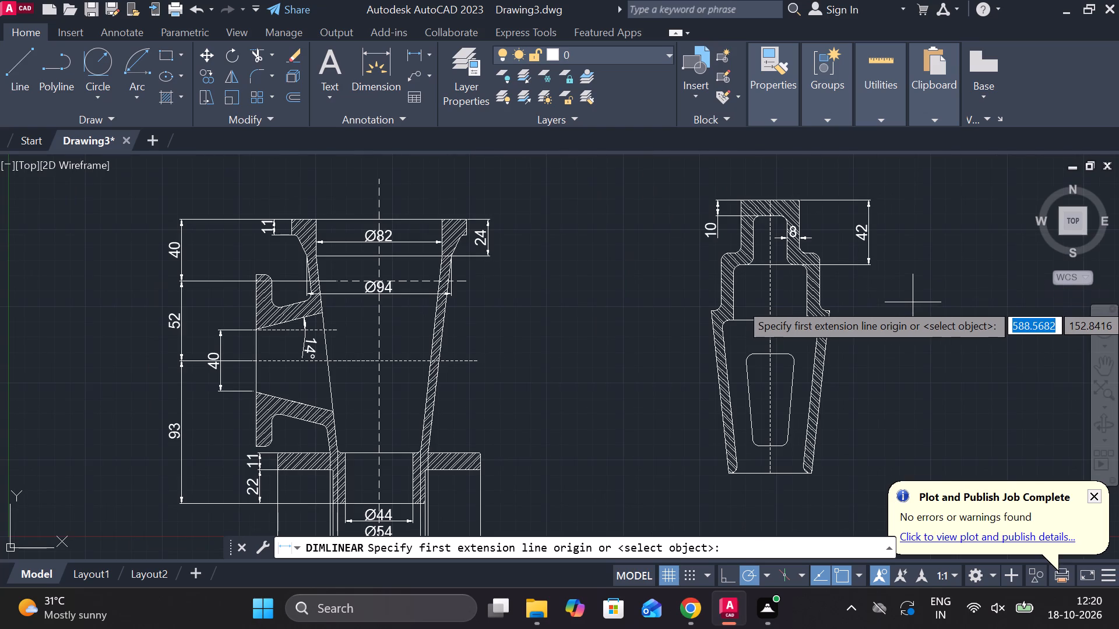
pyautogui.scroll(2, 885, 349)
pyautogui.moveTo(874, 349); pyautogui.dragTo(789, 275, button='middle')
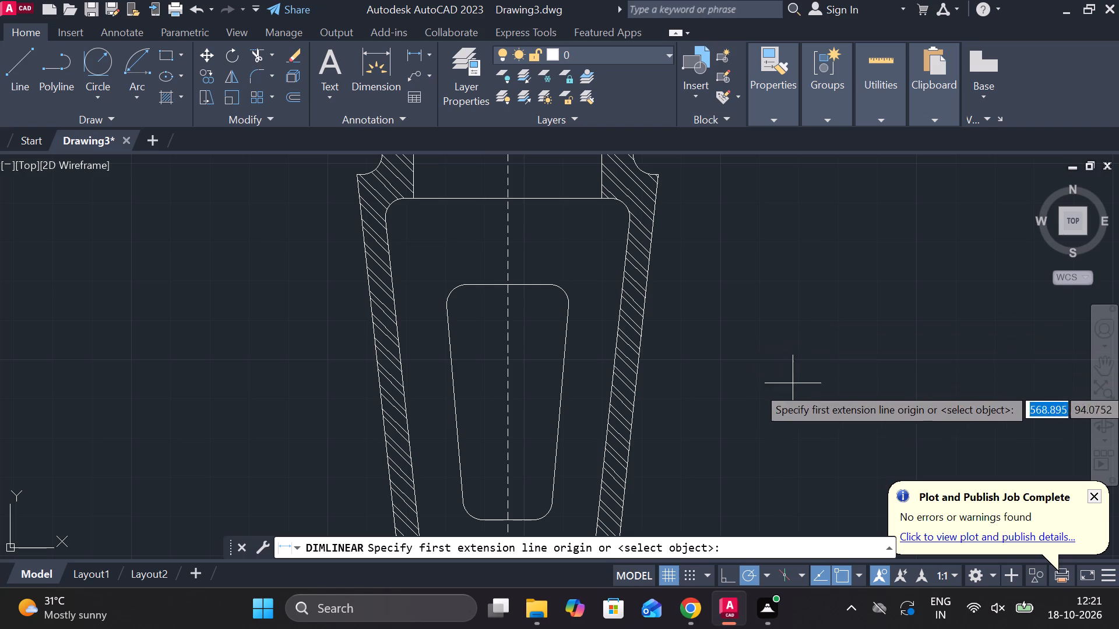
pyautogui.moveTo(786, 391); pyautogui.dragTo(760, 28, button='middle')
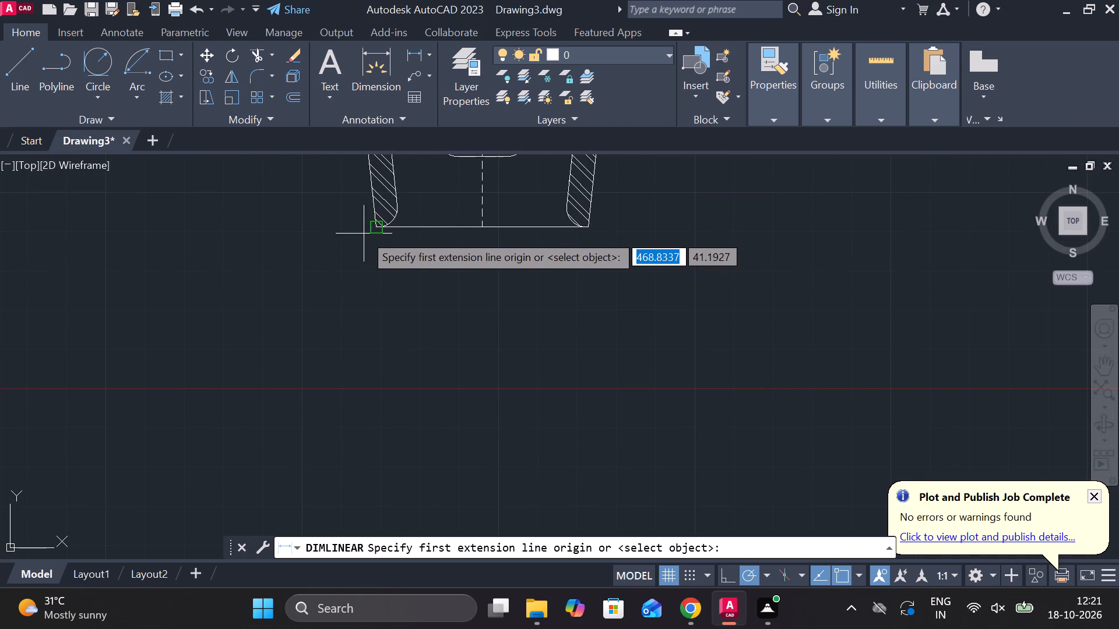
pyautogui.click(364, 234)
pyautogui.click(593, 232)
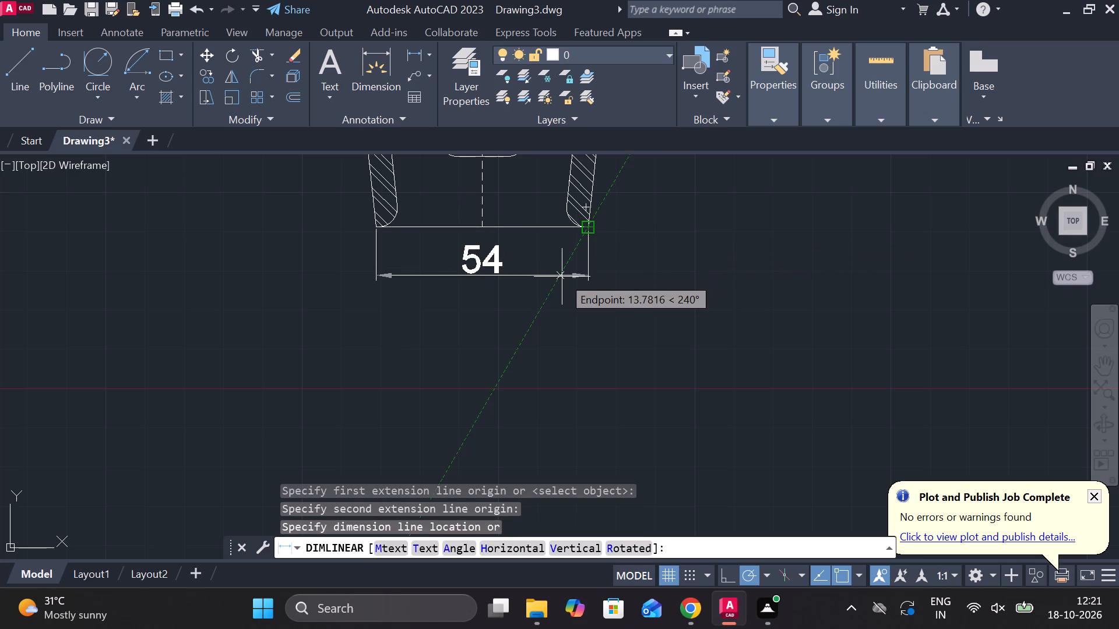
pyautogui.click(545, 326)
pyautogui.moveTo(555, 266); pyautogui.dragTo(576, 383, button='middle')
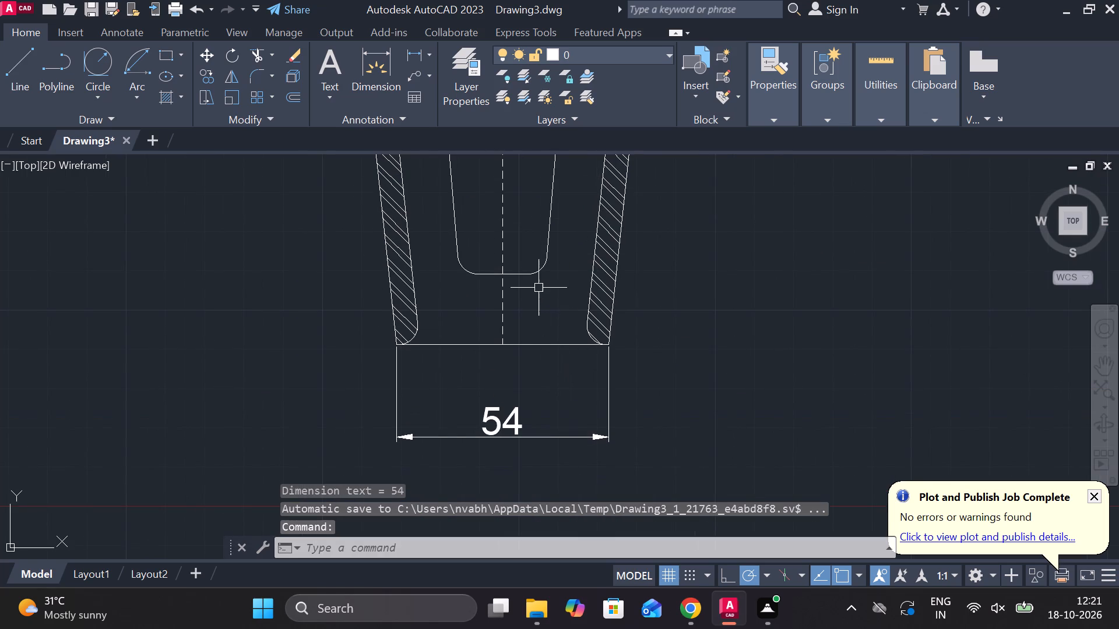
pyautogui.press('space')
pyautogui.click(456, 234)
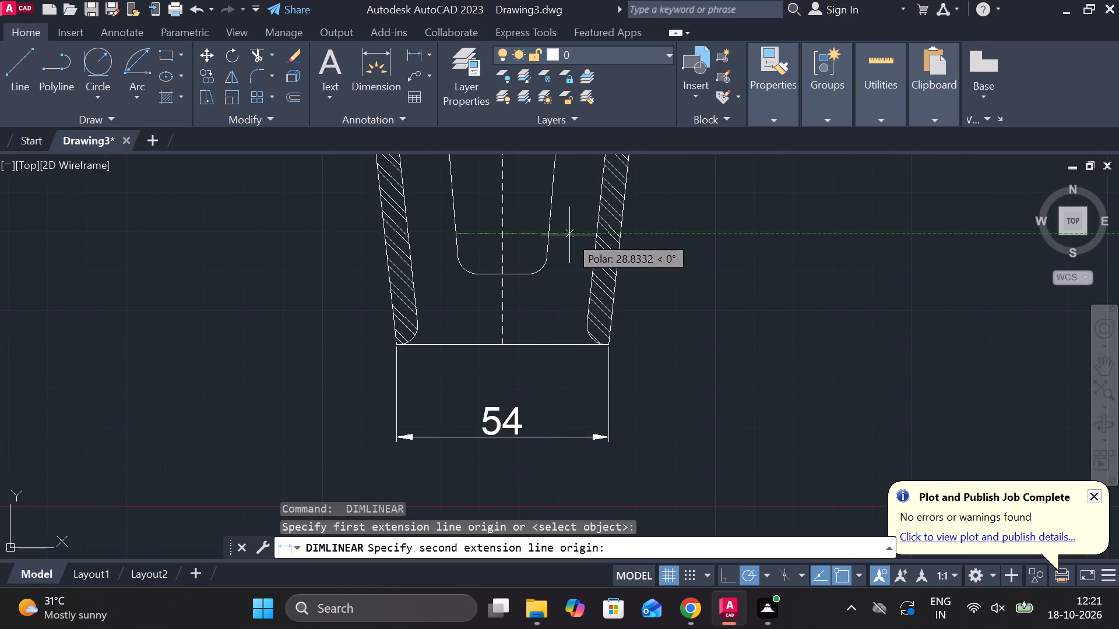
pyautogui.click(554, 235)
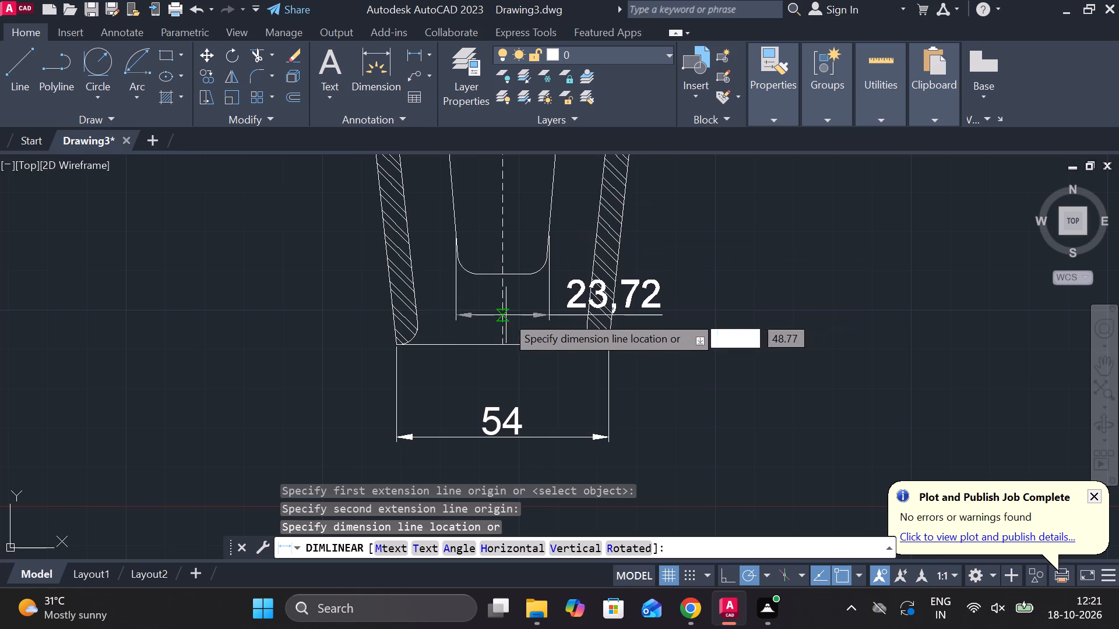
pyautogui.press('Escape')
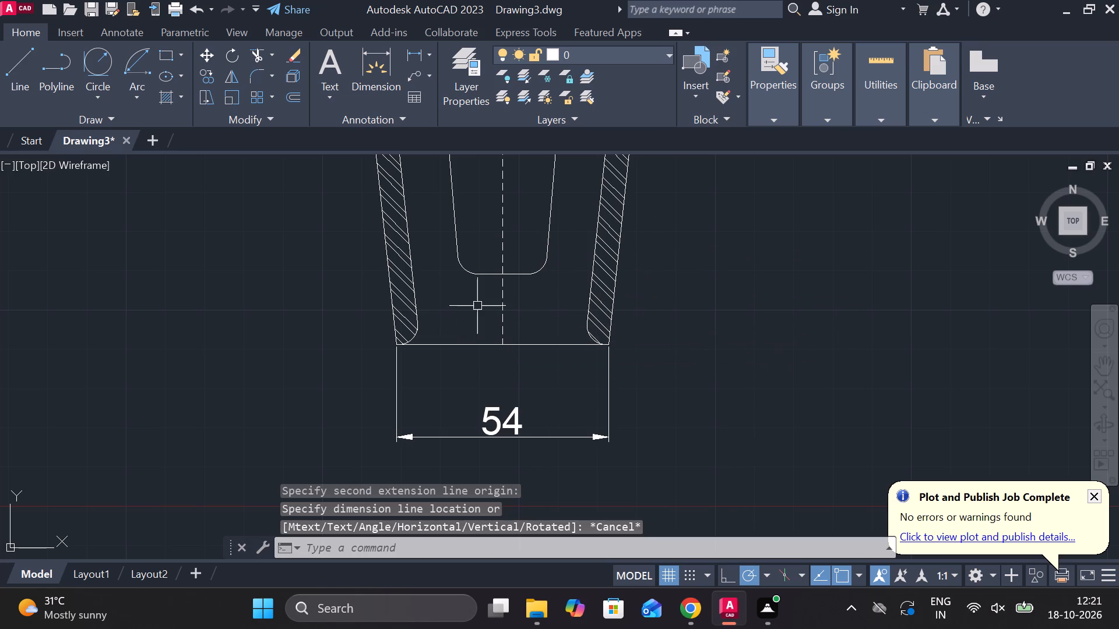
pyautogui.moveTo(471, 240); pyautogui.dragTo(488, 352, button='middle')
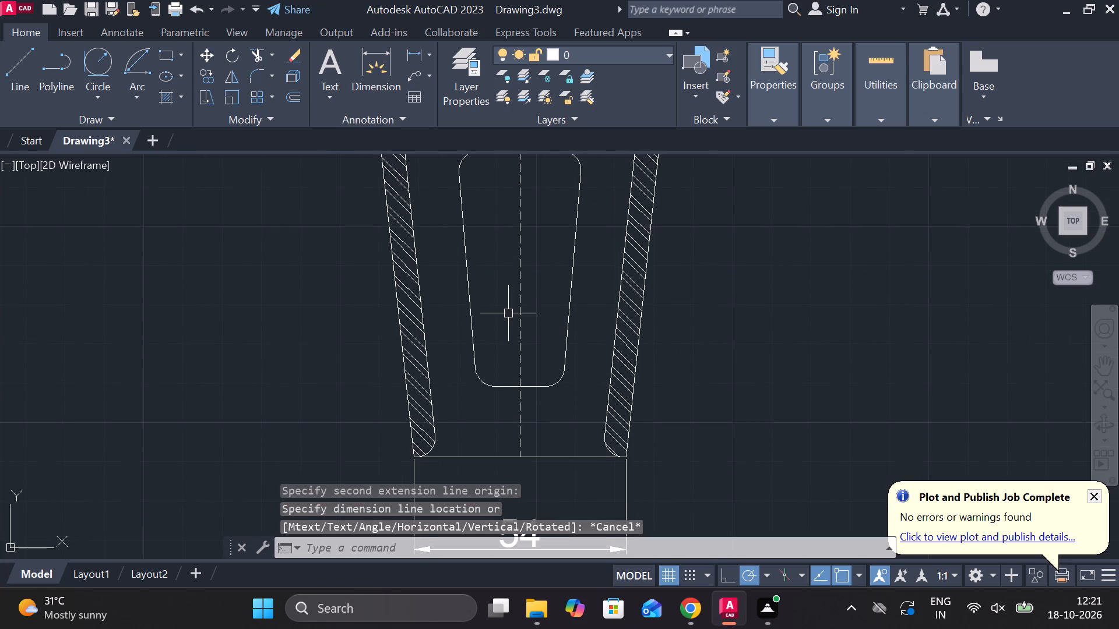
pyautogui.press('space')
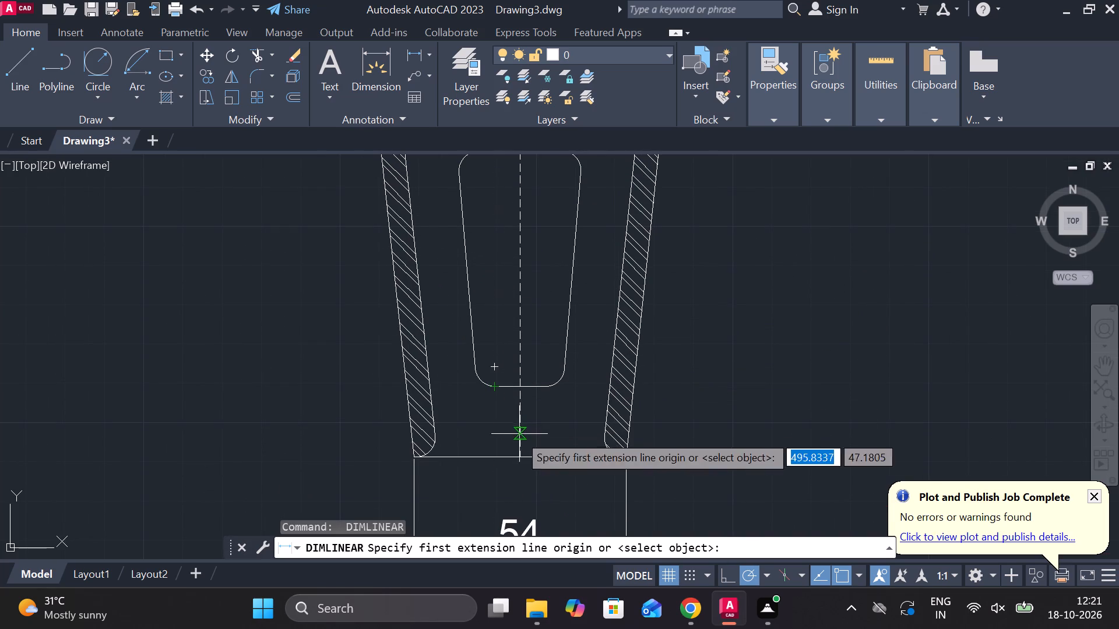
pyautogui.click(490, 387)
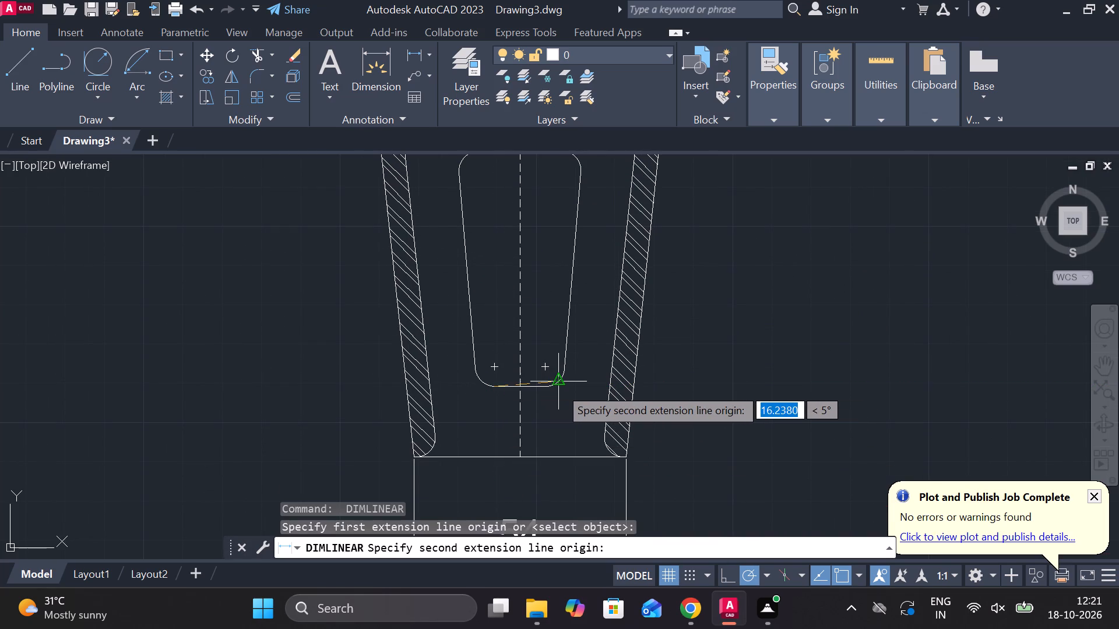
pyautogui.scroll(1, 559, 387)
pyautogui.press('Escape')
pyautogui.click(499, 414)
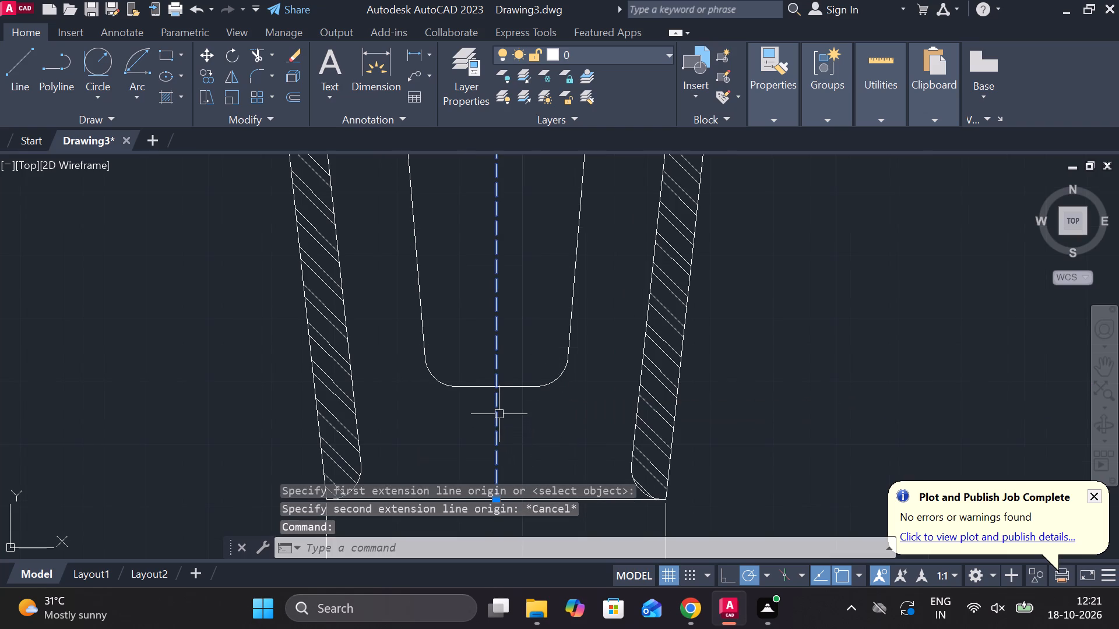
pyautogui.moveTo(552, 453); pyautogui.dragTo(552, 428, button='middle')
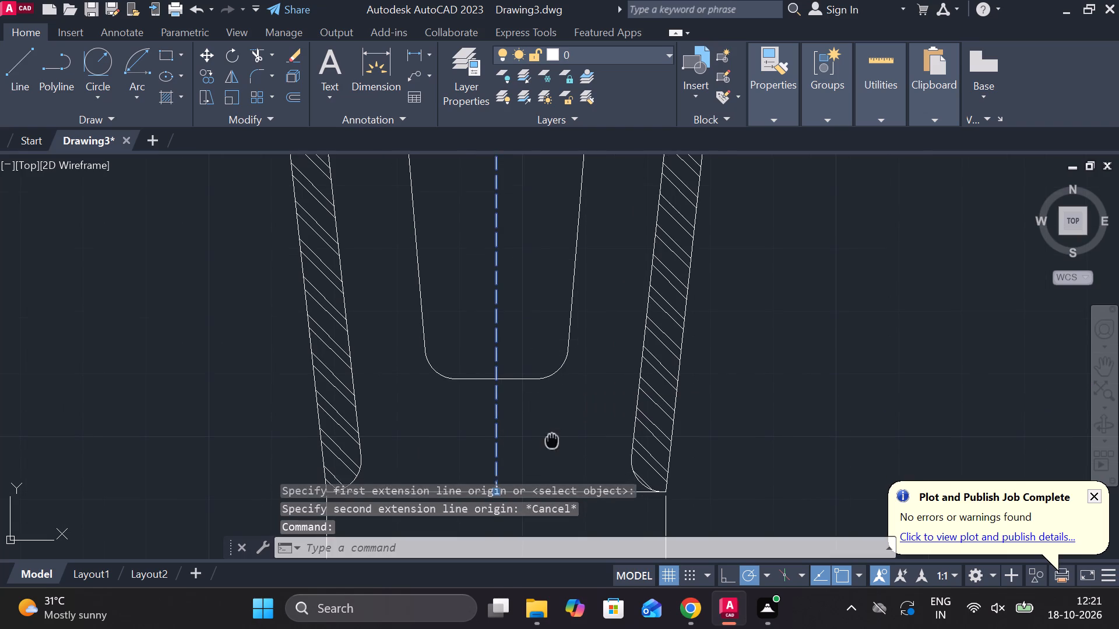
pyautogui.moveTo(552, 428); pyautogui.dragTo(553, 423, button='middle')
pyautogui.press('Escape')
# Draw a vertical line about 18 long on the centre line, from the inner tapered window's bottom edge to the part's bottom edge.
pyautogui.press('l')
pyautogui.press('Return')
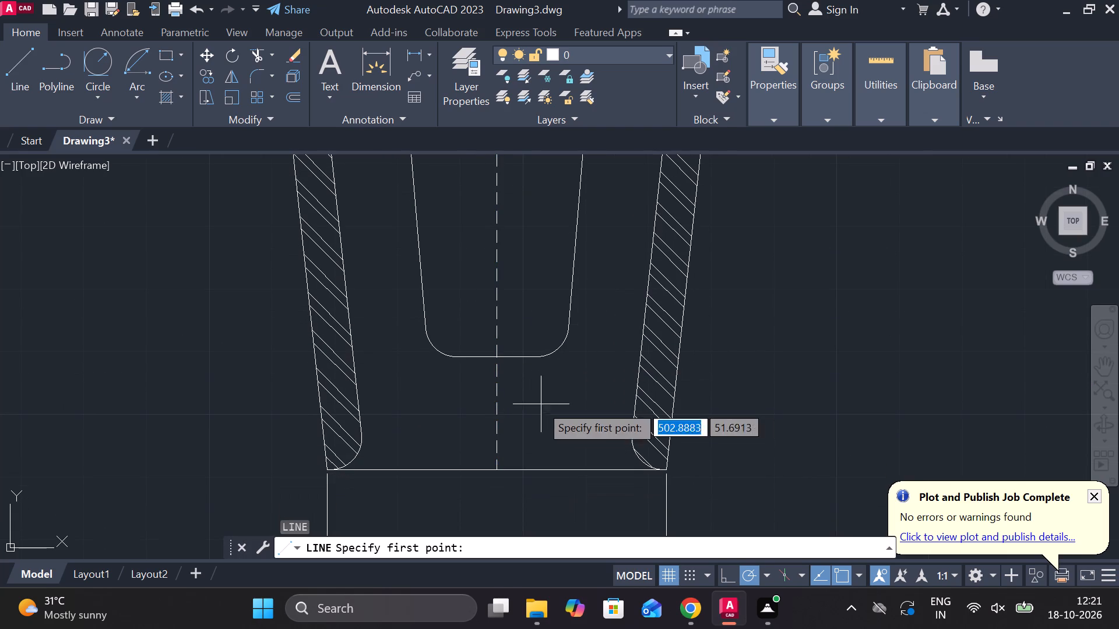
pyautogui.click(502, 361)
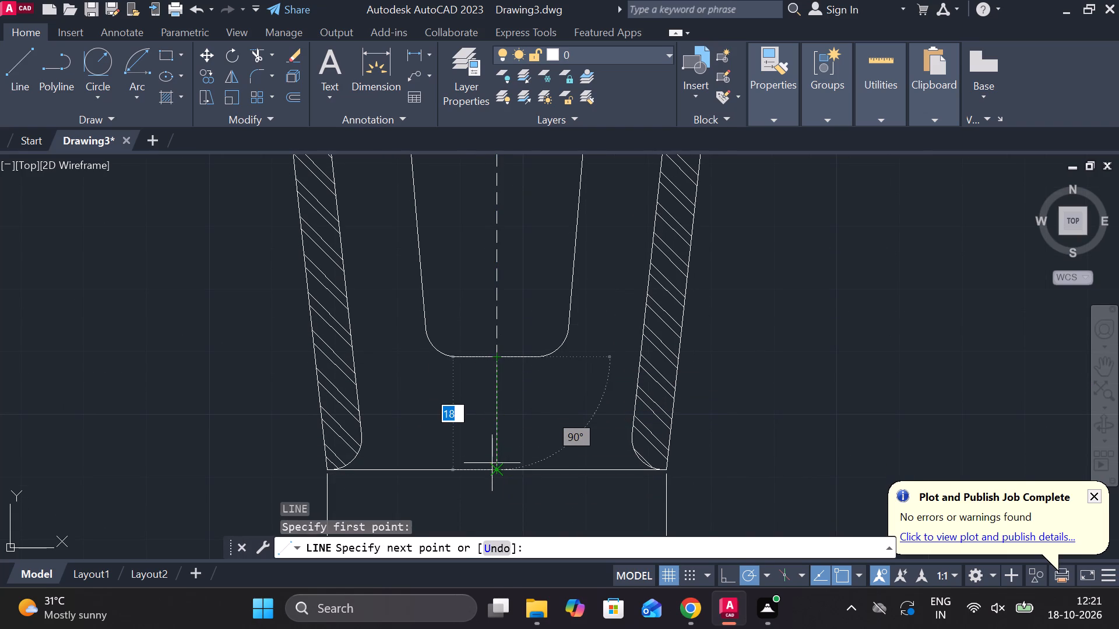
pyautogui.click(492, 463)
pyautogui.press('Escape')
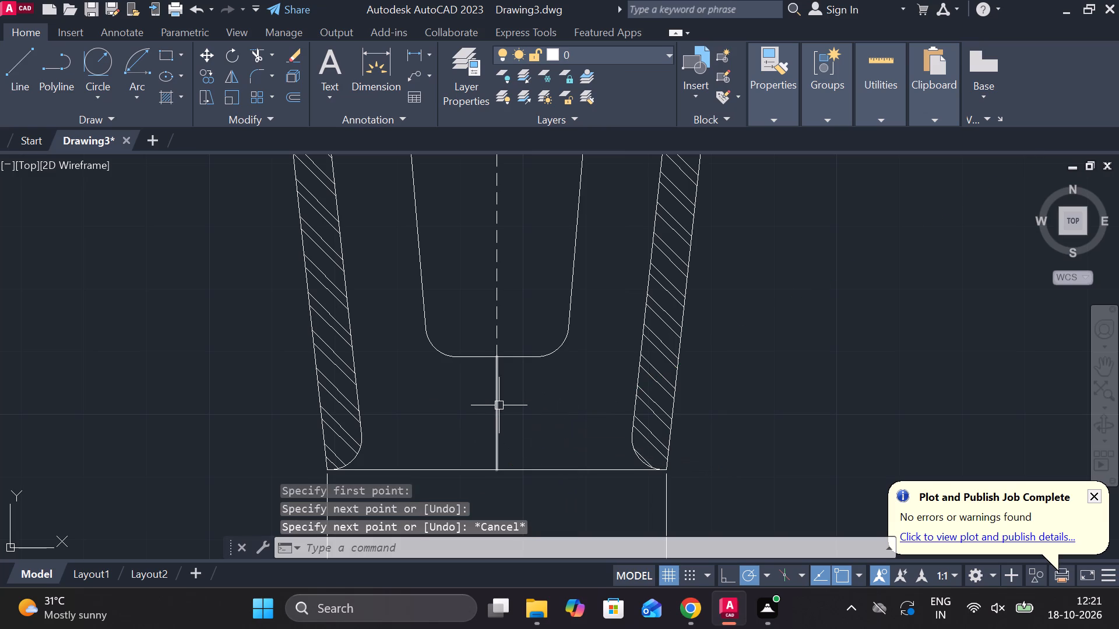
# Offset the short vertical line below the tapered window by 11 to each side.
pyautogui.click(499, 405)
pyautogui.press('0')
pyautogui.press('BackSpace')
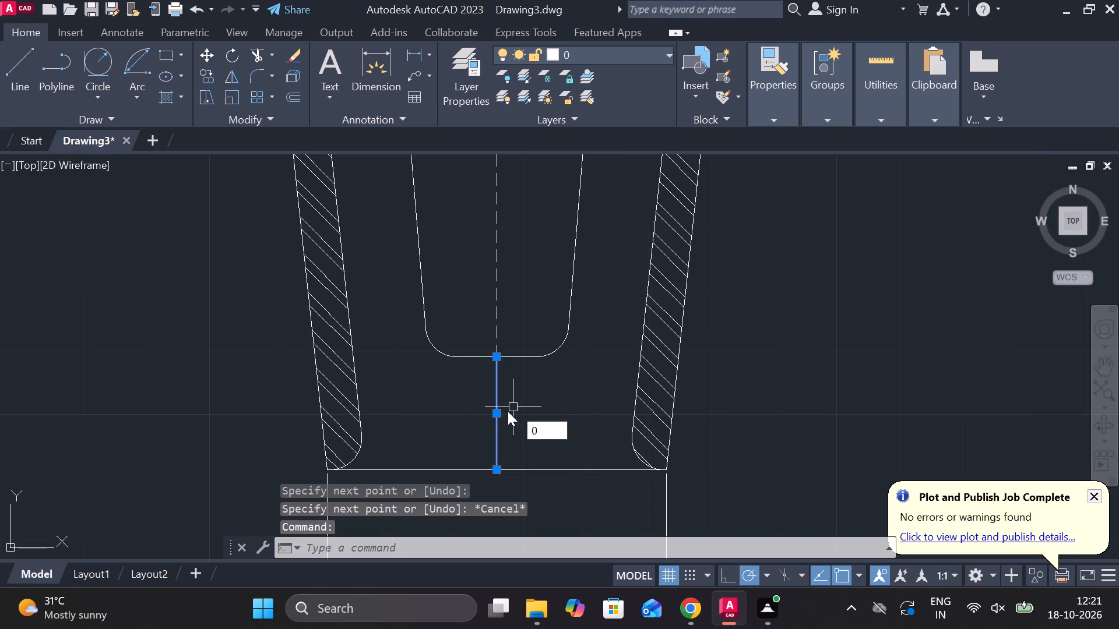
pyautogui.press('Escape')
pyautogui.click(501, 413)
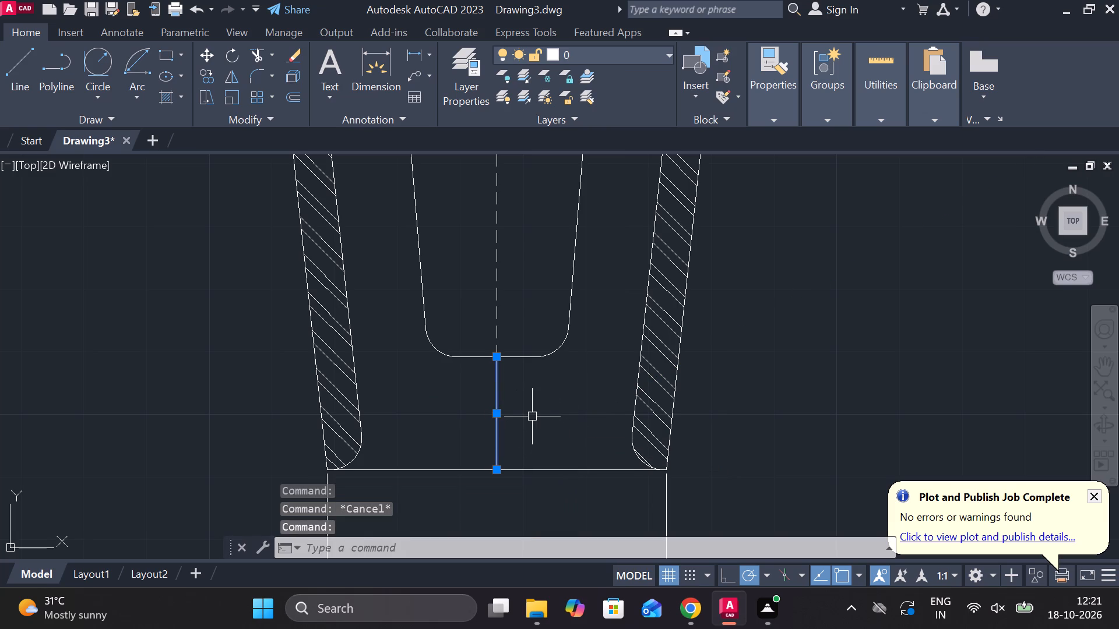
pyautogui.press('o')
pyautogui.press('Return')
pyautogui.press('Return')
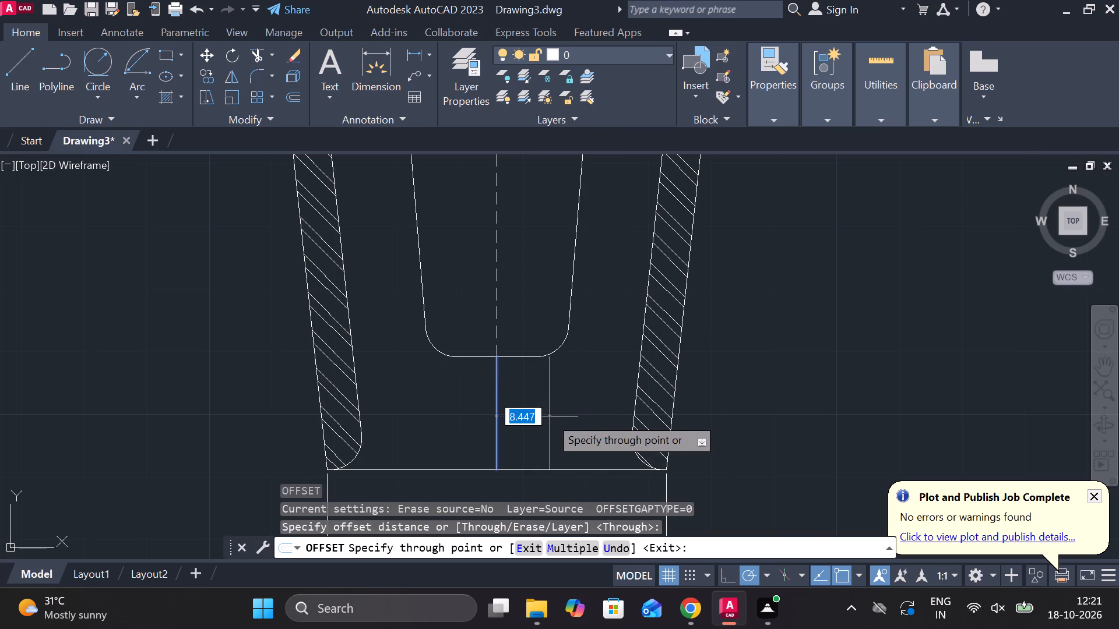
pyautogui.write('11')
pyautogui.press('space')
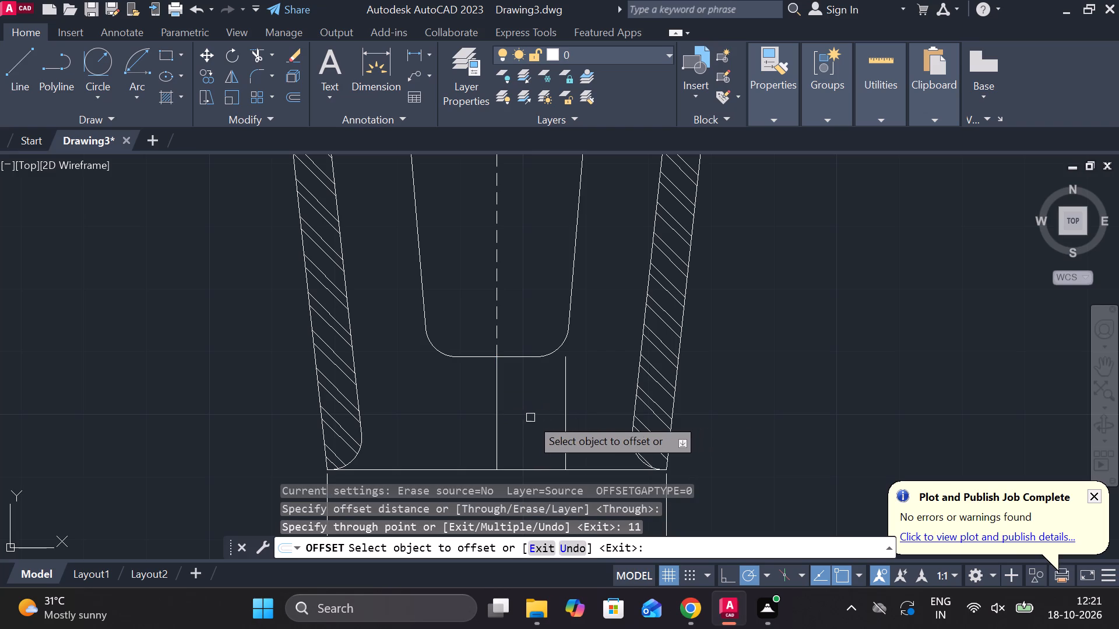
pyautogui.click(499, 416)
pyautogui.write('11')
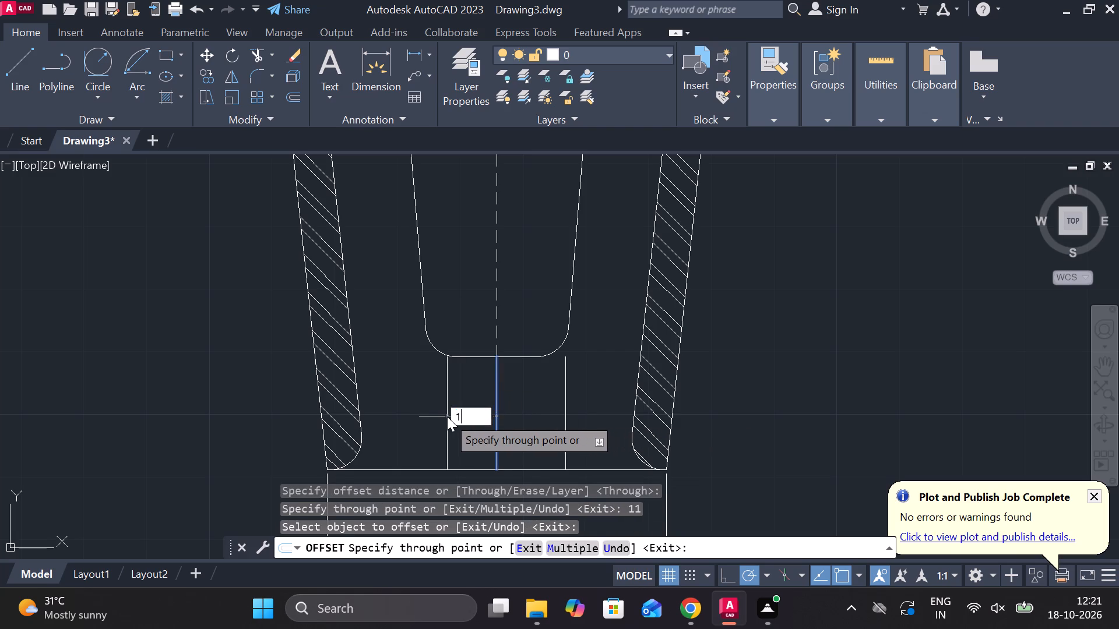
pyautogui.press('space')
pyautogui.press('Escape')
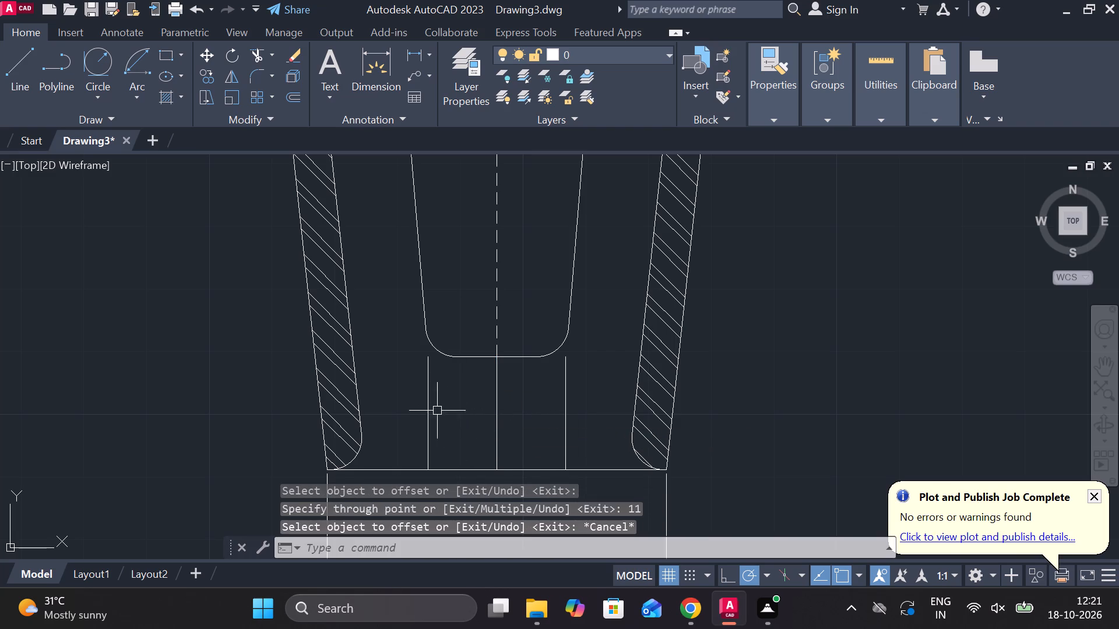
# Lengthen the two short vertical helper lines upward past the inner window's bottom edge, by about 10 and about 9.
pyautogui.click(430, 387)
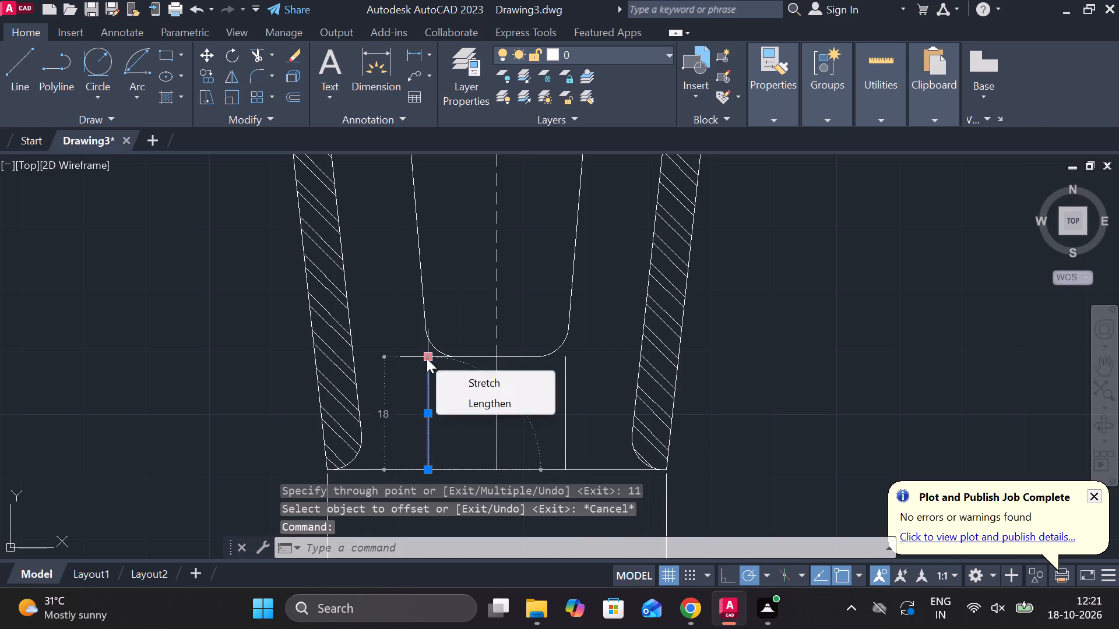
pyautogui.click(427, 358)
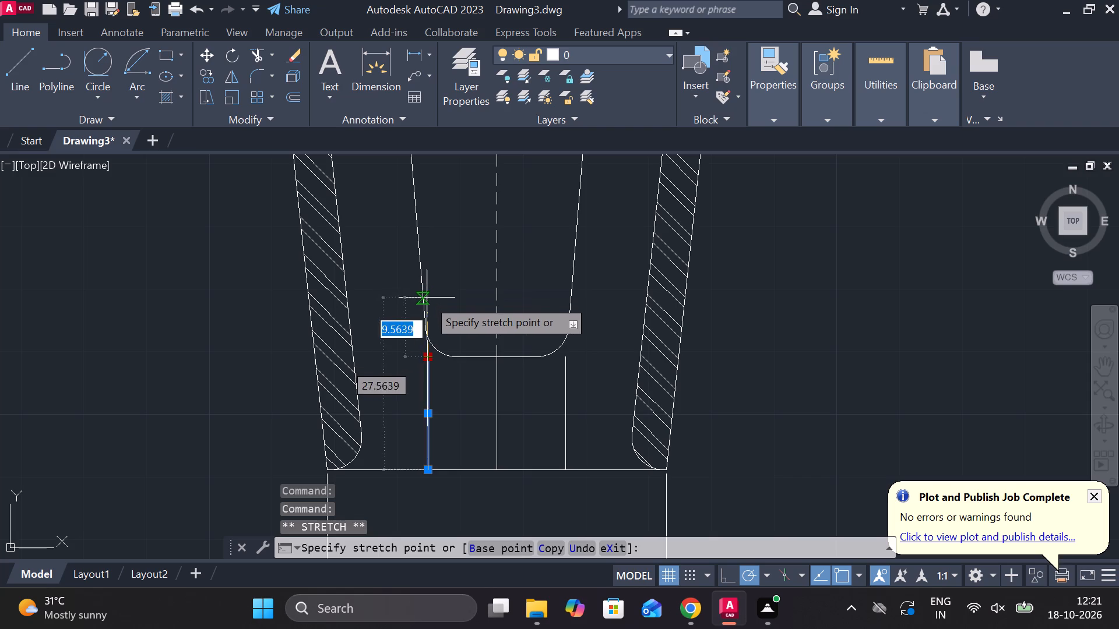
pyautogui.press('Escape')
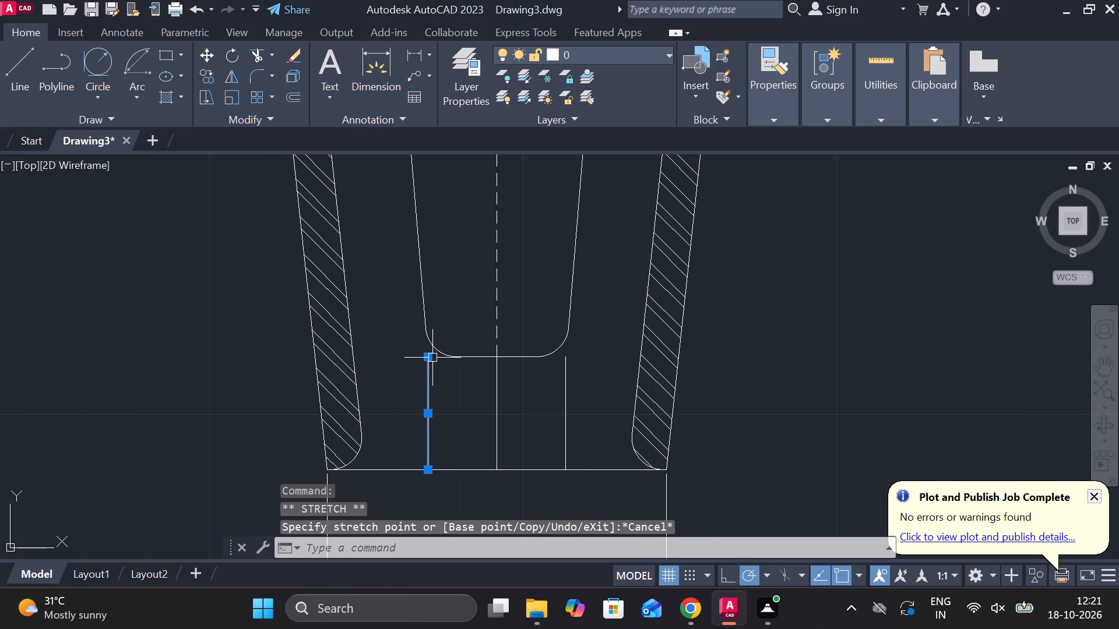
pyautogui.click(490, 409)
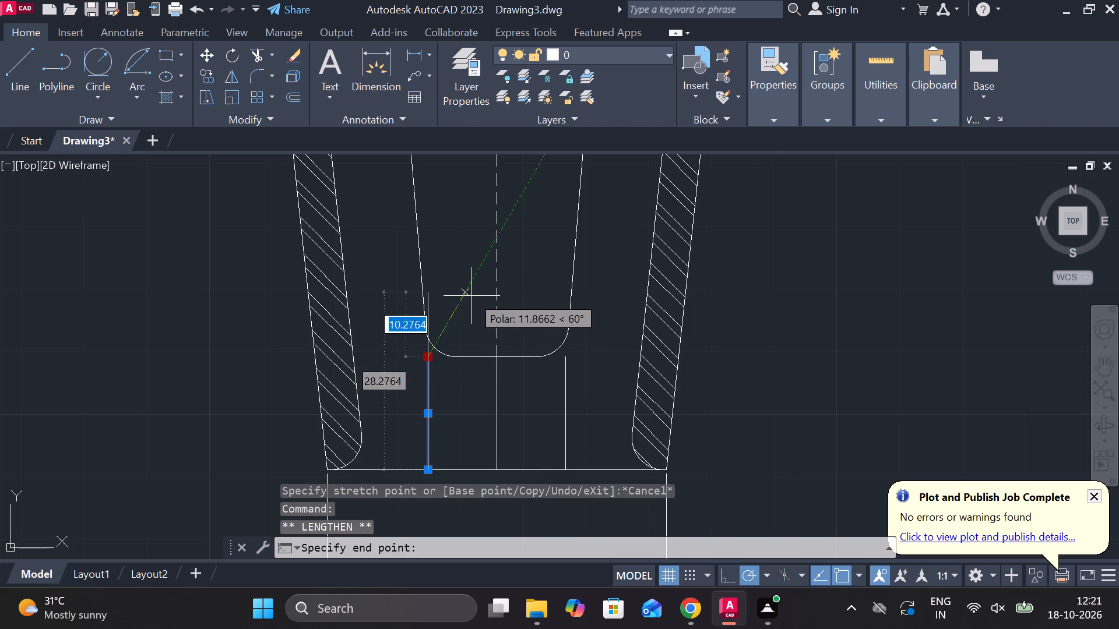
pyautogui.click(471, 295)
pyautogui.press('Escape')
pyautogui.click(562, 397)
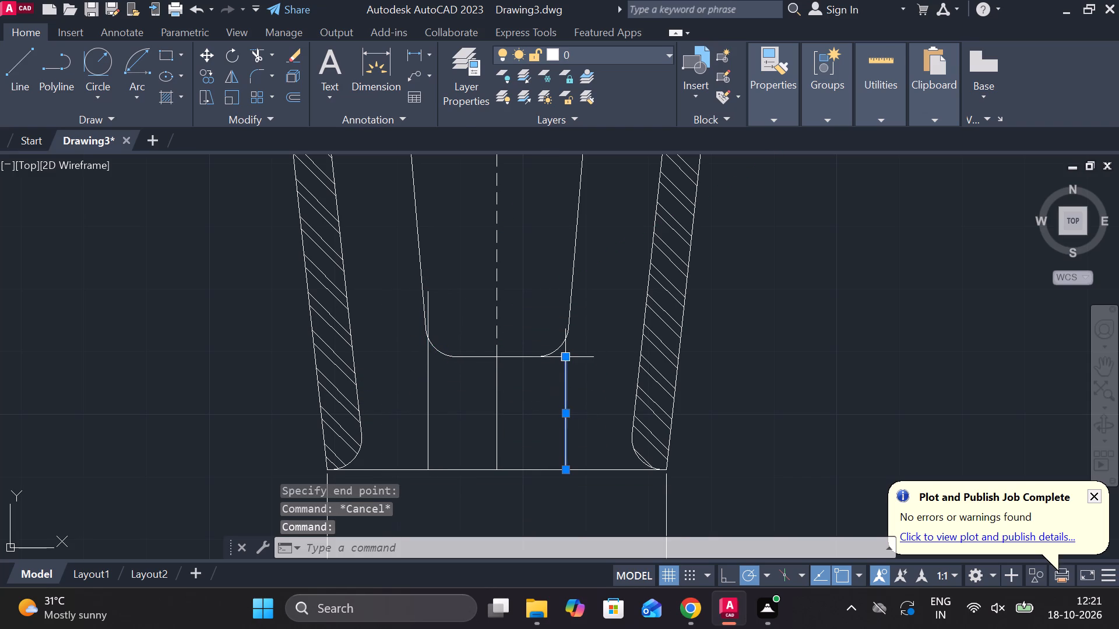
pyautogui.click(597, 404)
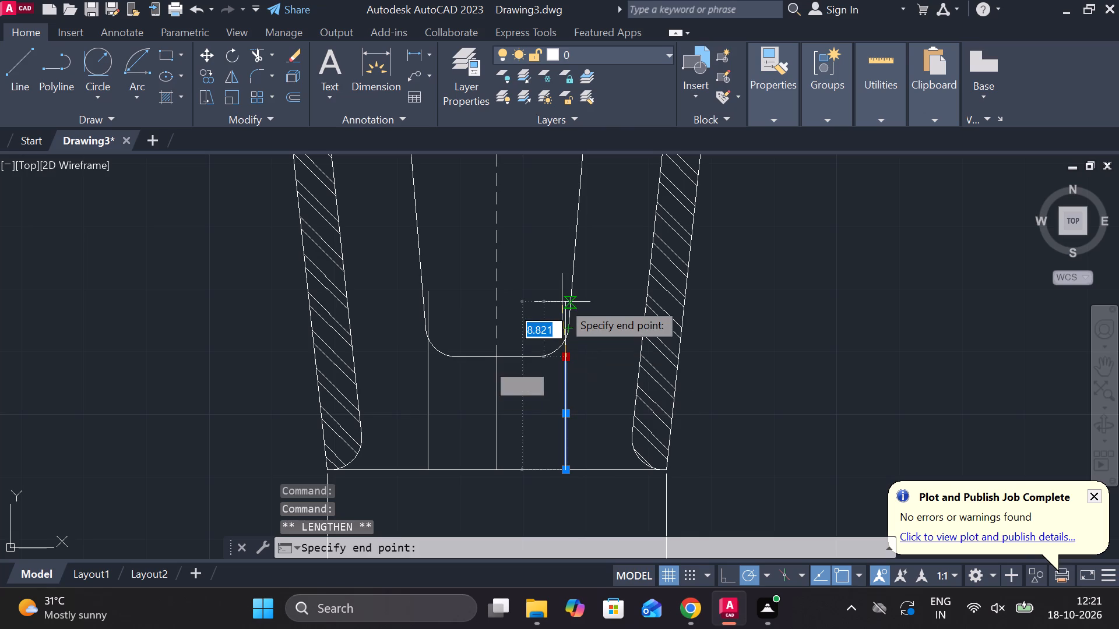
pyautogui.click(562, 302)
pyautogui.press('Escape')
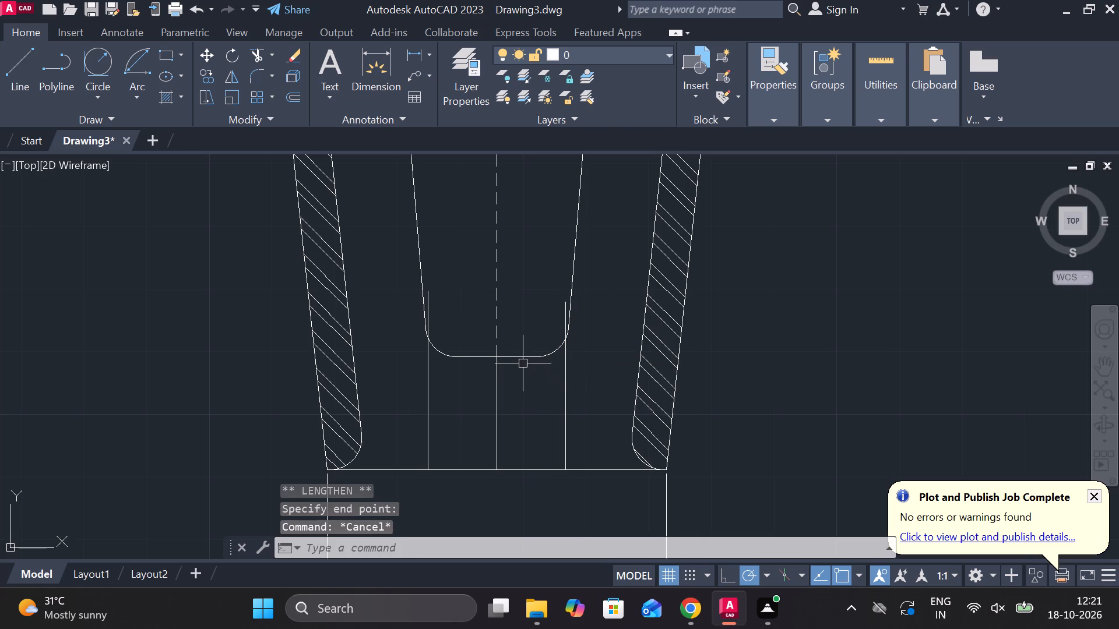
# Lengthen both halves of the inner window's bottom edge outward past the vertical helper lines.
pyautogui.click(516, 361)
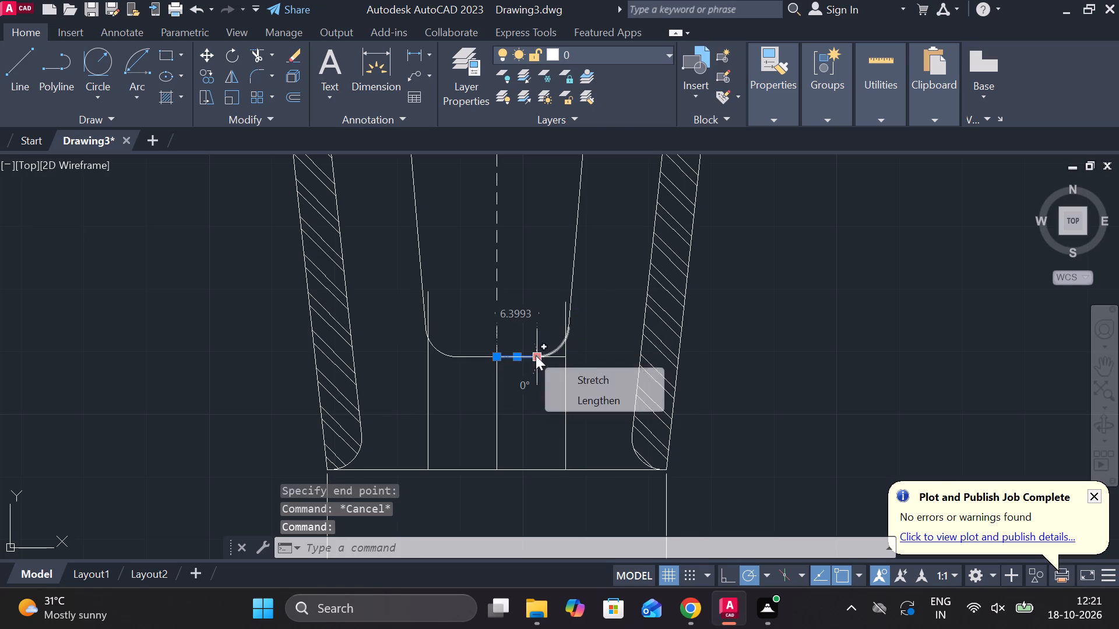
pyautogui.click(599, 407)
pyautogui.click(574, 383)
pyautogui.press('Escape')
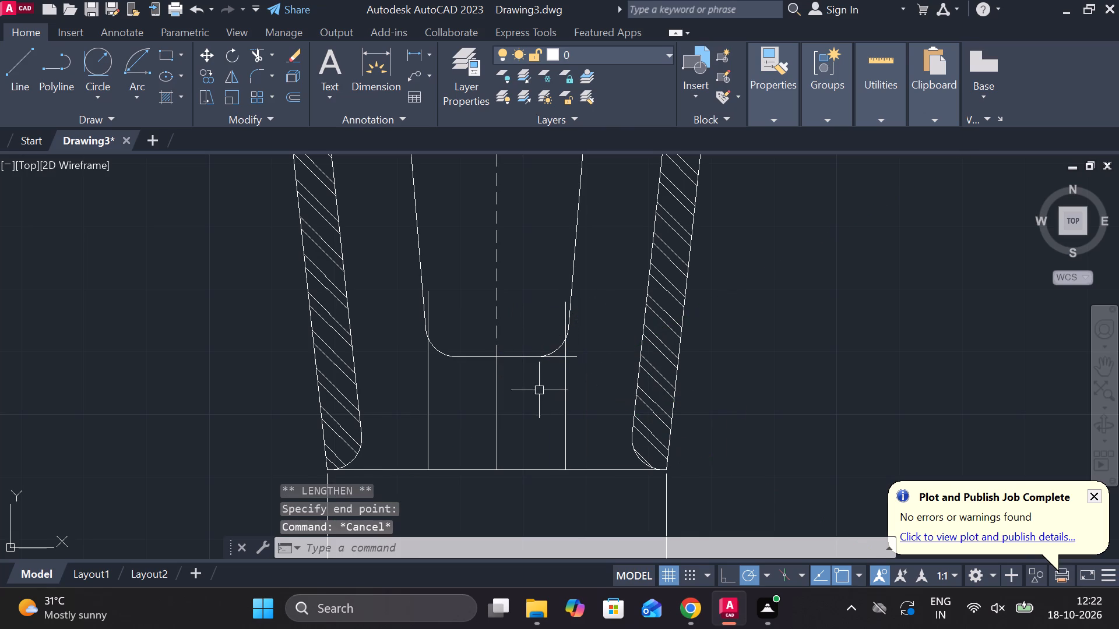
pyautogui.click(512, 357)
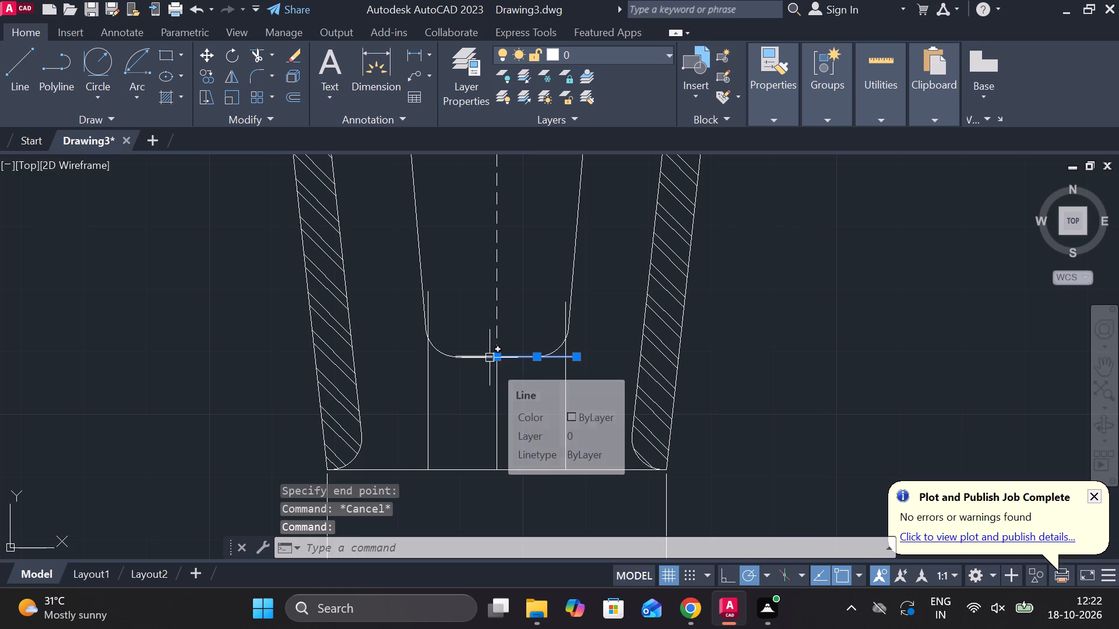
pyautogui.click(483, 358)
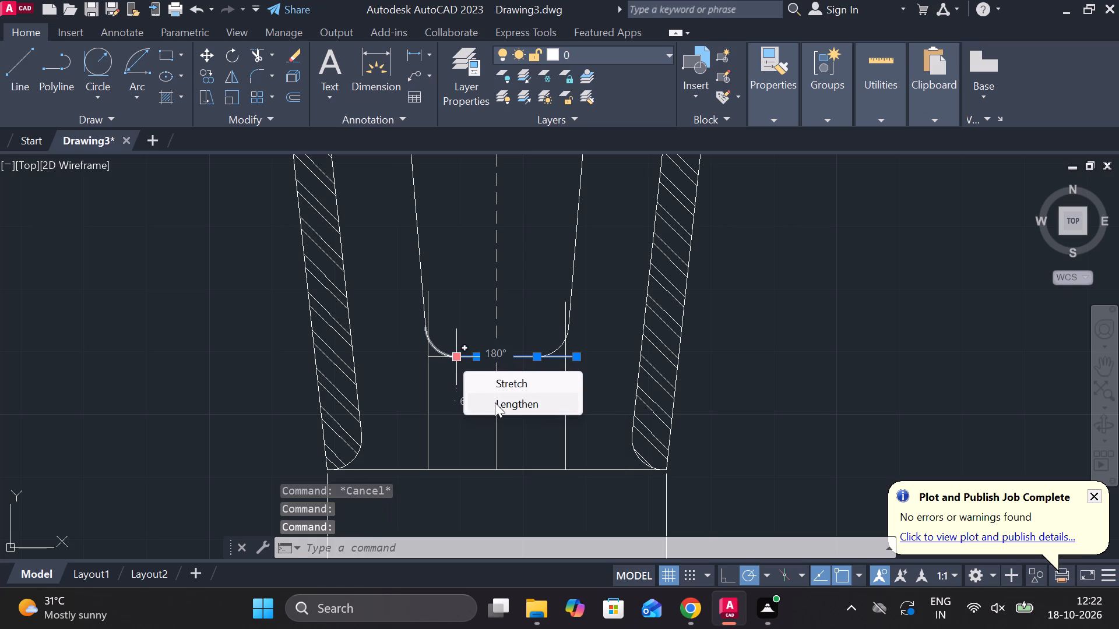
pyautogui.click(495, 402)
pyautogui.click(410, 393)
pyautogui.press('Escape')
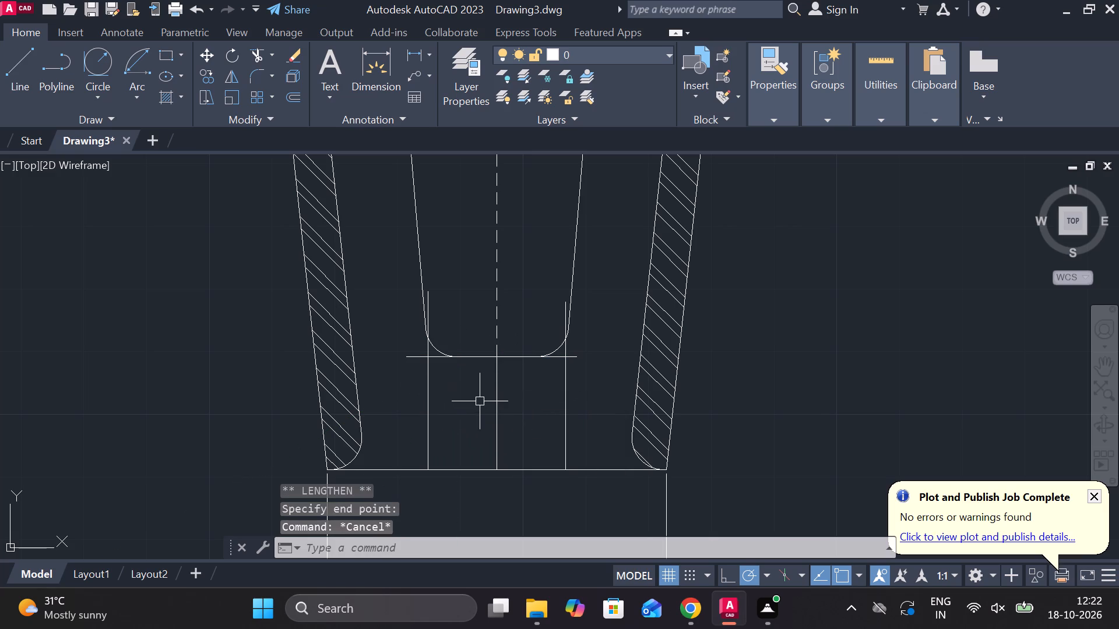
# Trim the two outer vertical helper lines below the inner window's bottom edge.
pyautogui.write('TR')
pyautogui.press('space')
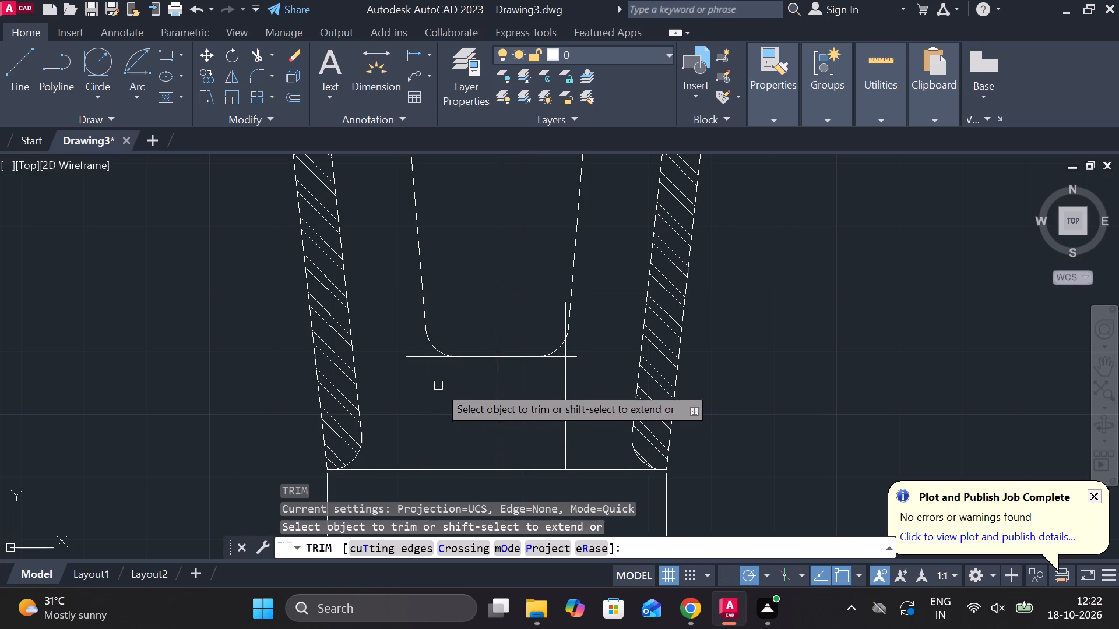
pyautogui.click(428, 377)
pyautogui.click(569, 386)
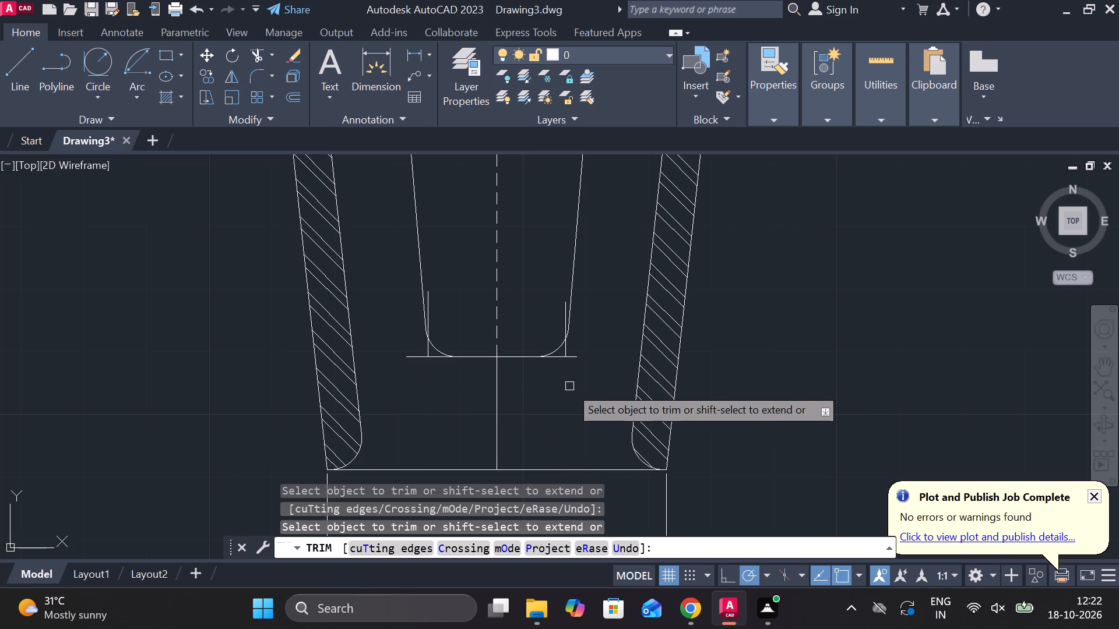
pyautogui.press('Escape')
# Dimension the inner window's lower width between the two helper line corners, placing the linear dimension just above the 54 dimension.
pyautogui.scroll(-1, 555, 390)
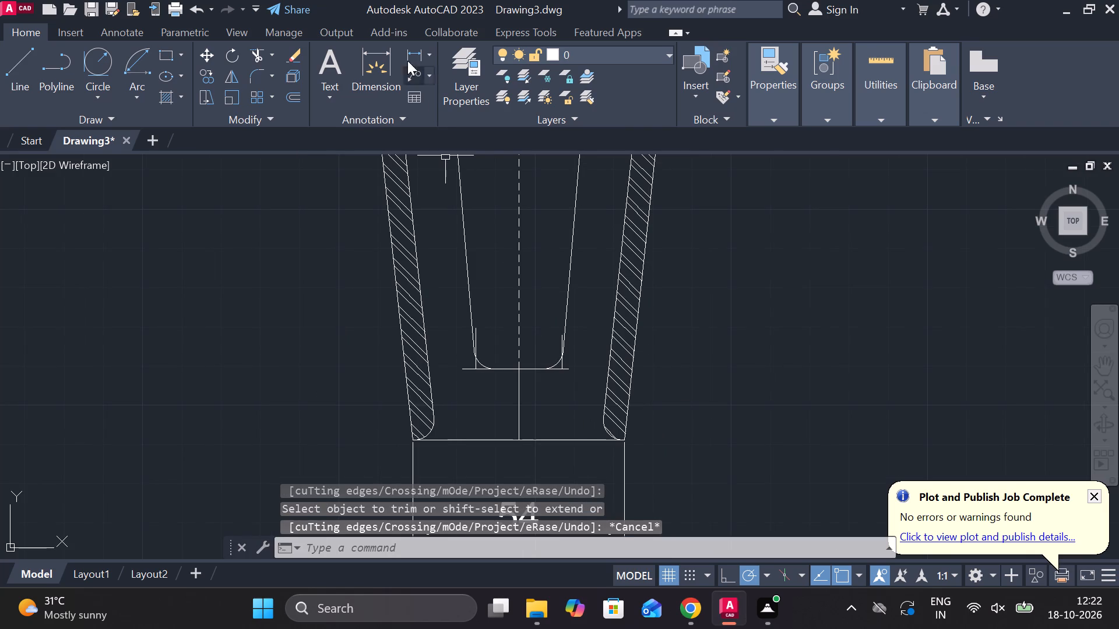
pyautogui.click(417, 58)
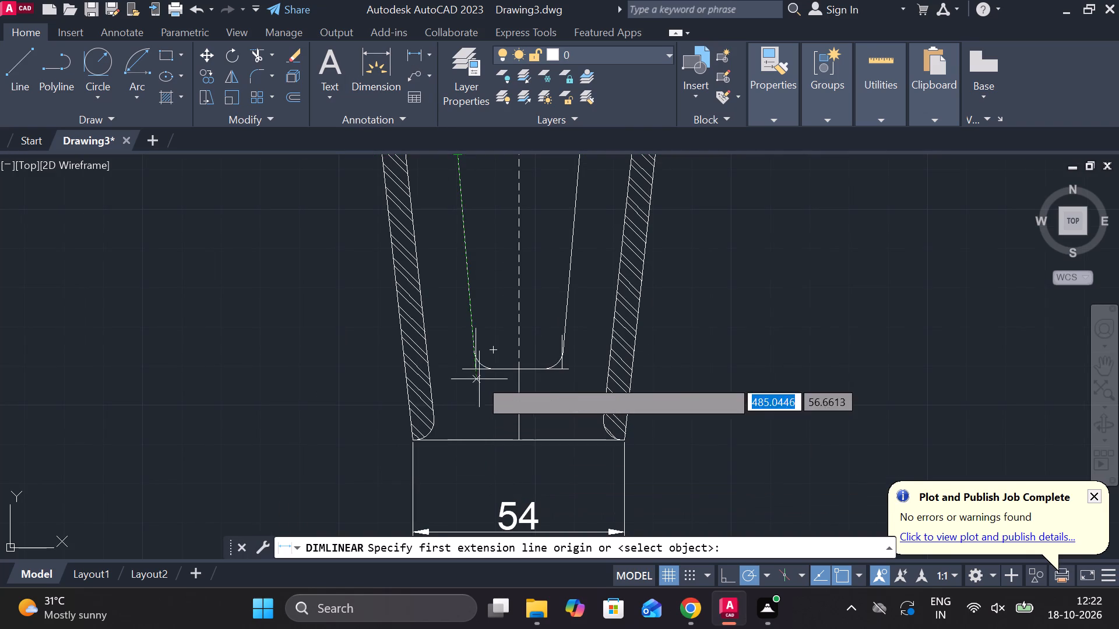
pyautogui.click(477, 373)
pyautogui.click(565, 372)
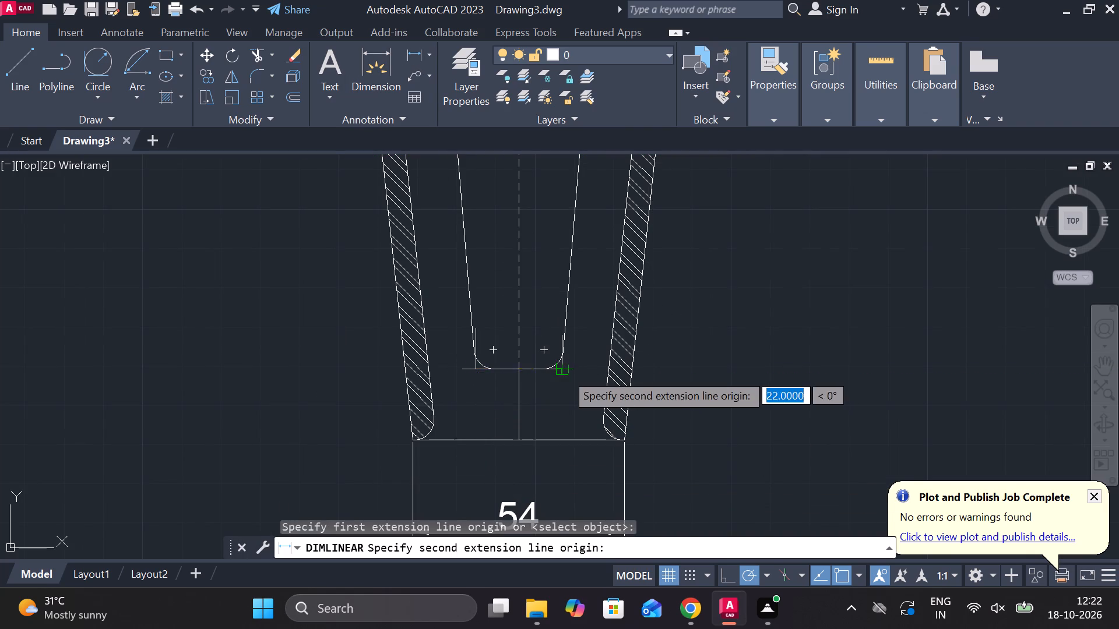
pyautogui.moveTo(561, 466); pyautogui.dragTo(561, 425, button='middle')
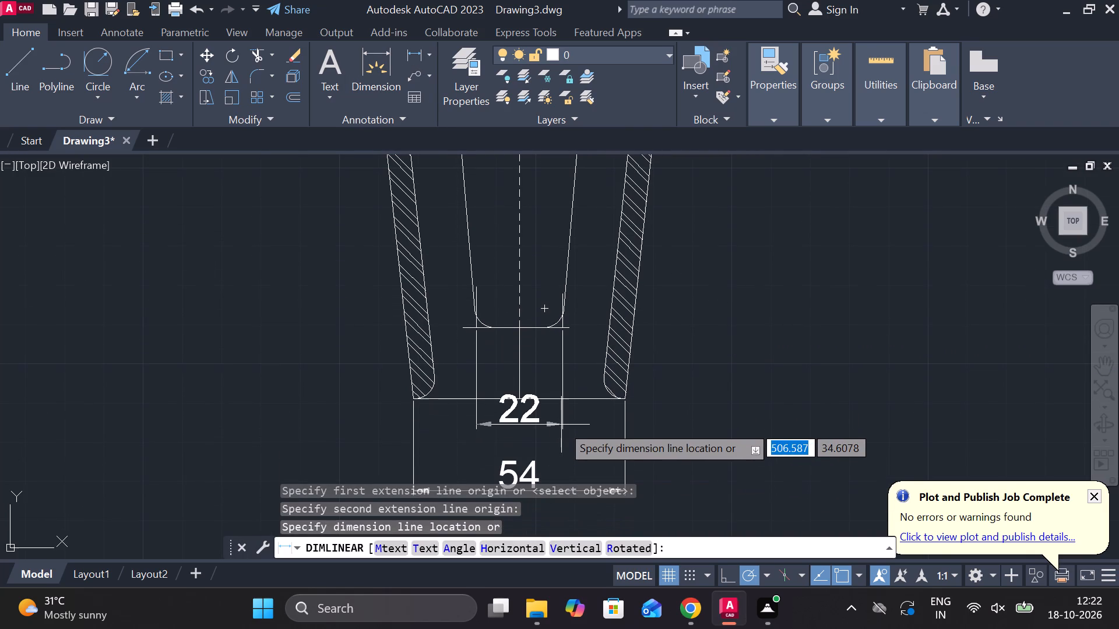
pyautogui.moveTo(559, 435); pyautogui.dragTo(564, 347, button='middle')
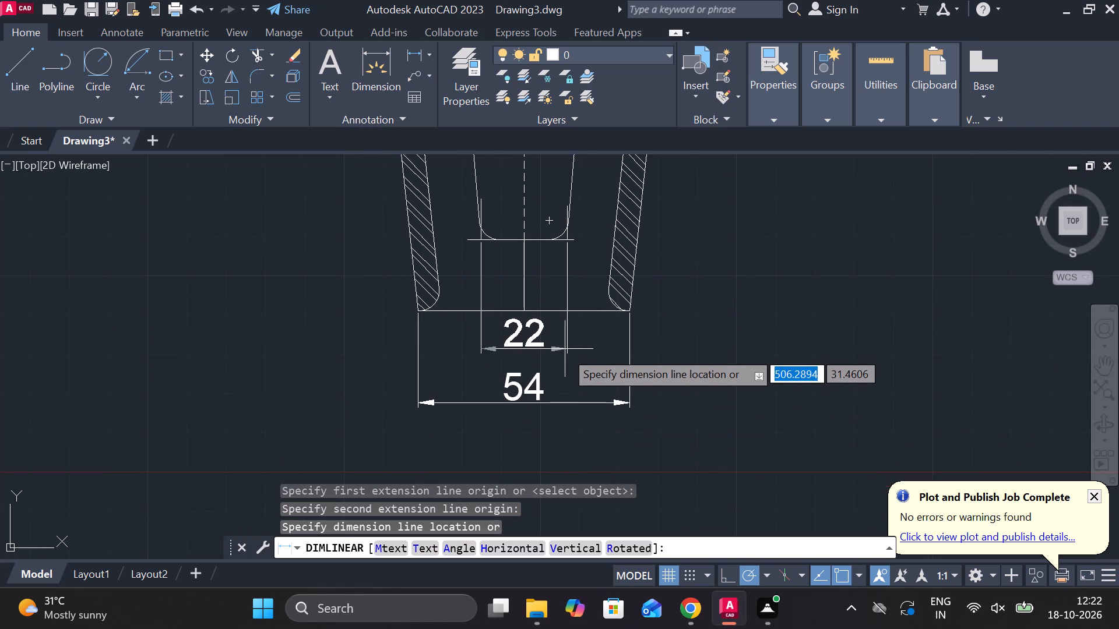
pyautogui.click(564, 356)
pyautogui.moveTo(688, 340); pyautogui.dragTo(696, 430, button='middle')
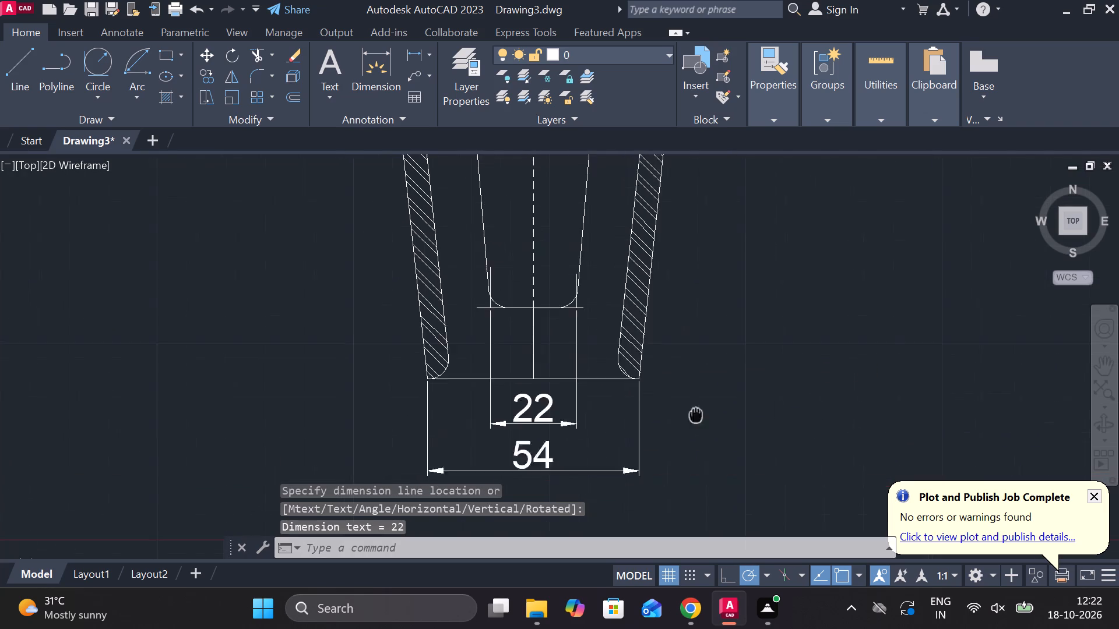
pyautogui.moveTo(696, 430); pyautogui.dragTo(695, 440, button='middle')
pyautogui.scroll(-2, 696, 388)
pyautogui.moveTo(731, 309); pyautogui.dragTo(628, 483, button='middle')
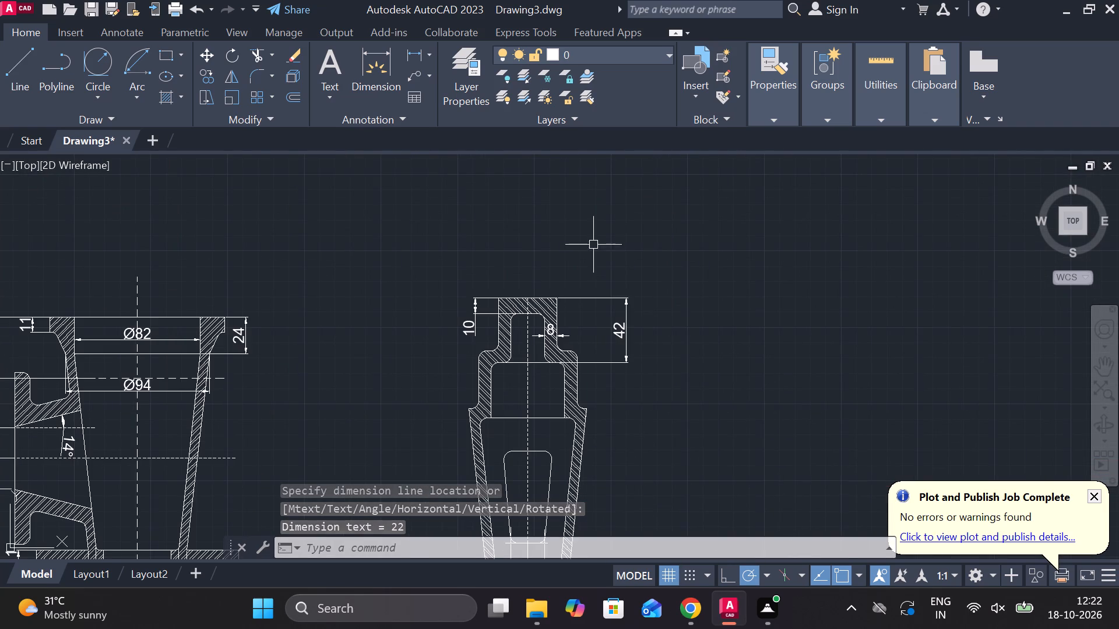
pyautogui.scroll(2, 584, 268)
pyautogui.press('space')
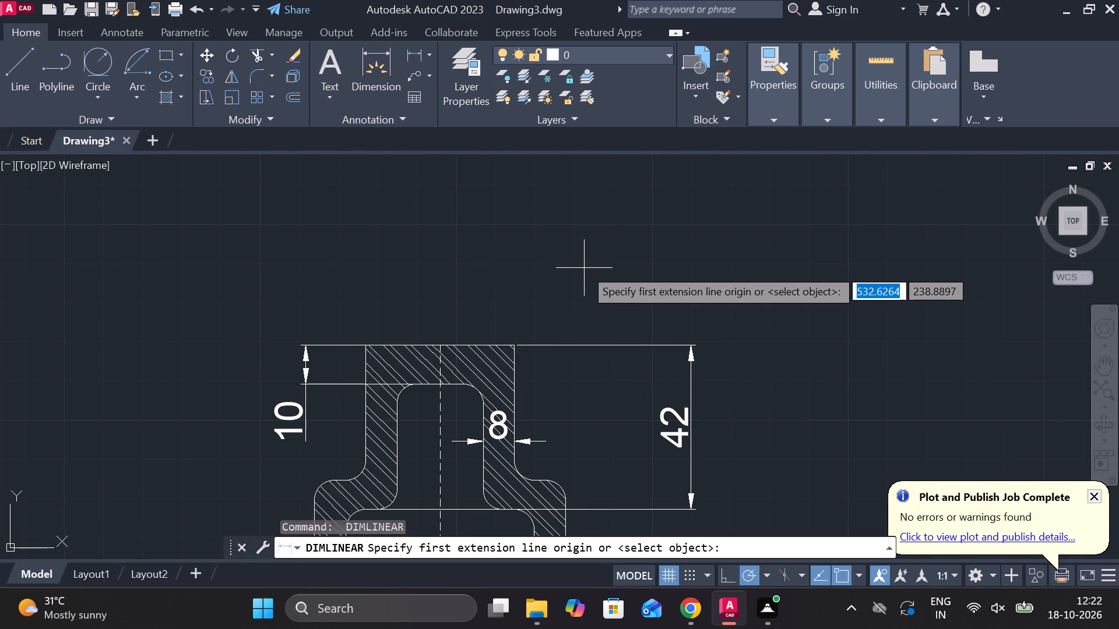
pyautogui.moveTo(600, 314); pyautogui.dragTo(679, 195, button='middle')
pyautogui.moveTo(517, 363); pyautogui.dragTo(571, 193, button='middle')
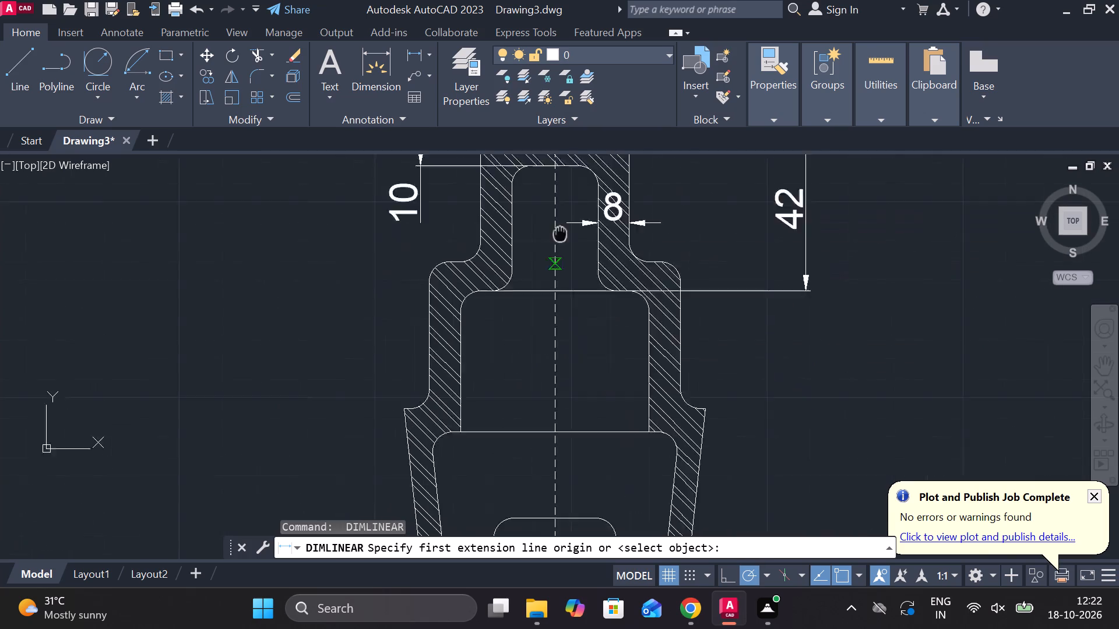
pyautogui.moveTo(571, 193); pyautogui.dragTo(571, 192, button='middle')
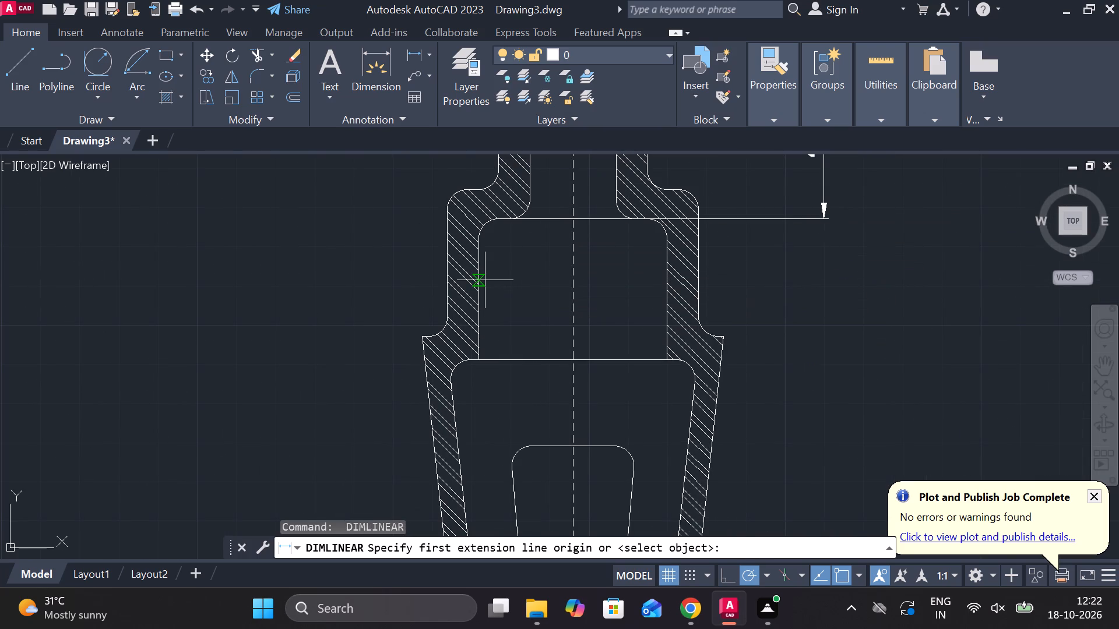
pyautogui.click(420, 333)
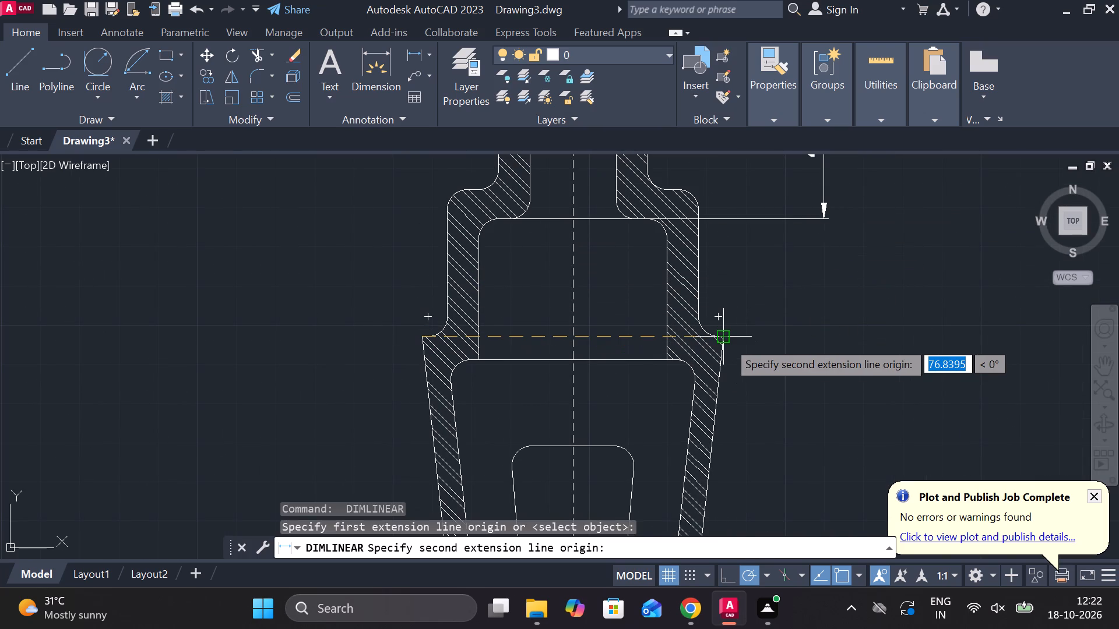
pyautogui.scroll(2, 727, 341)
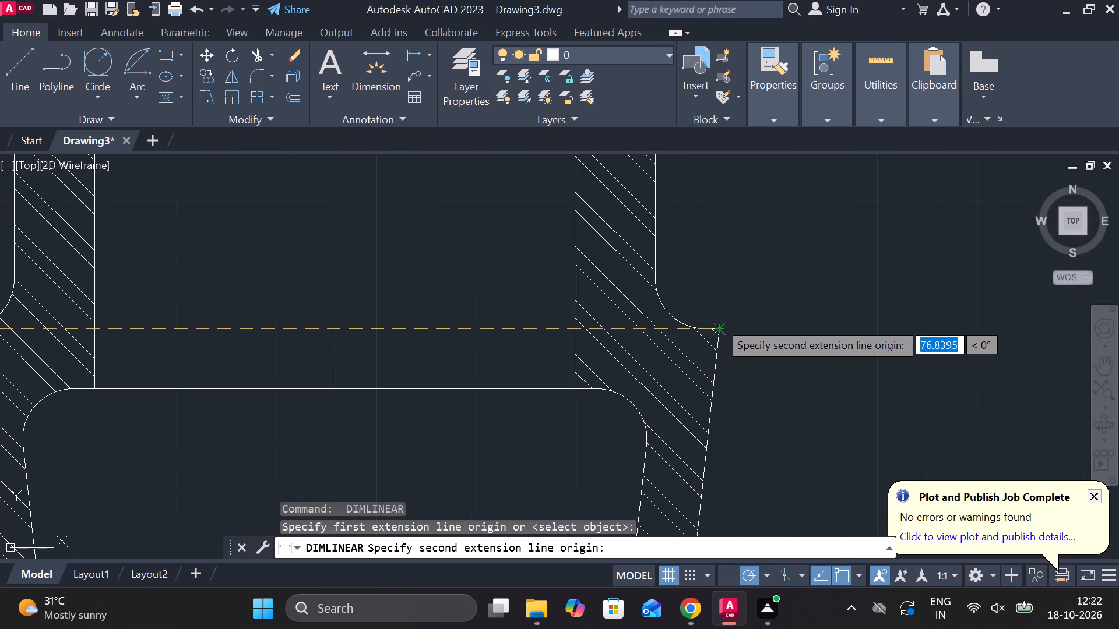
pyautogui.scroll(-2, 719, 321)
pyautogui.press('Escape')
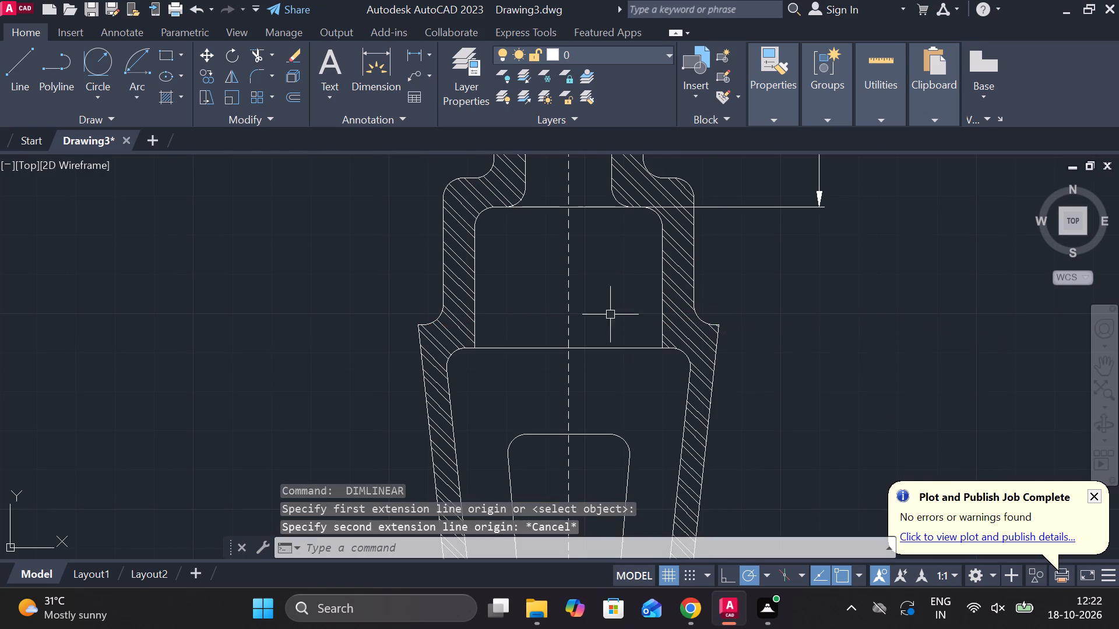
# Dimension the inner width of the middle cavity between its vertical walls, placing the linear dimension inside the cavity.
pyautogui.press('space')
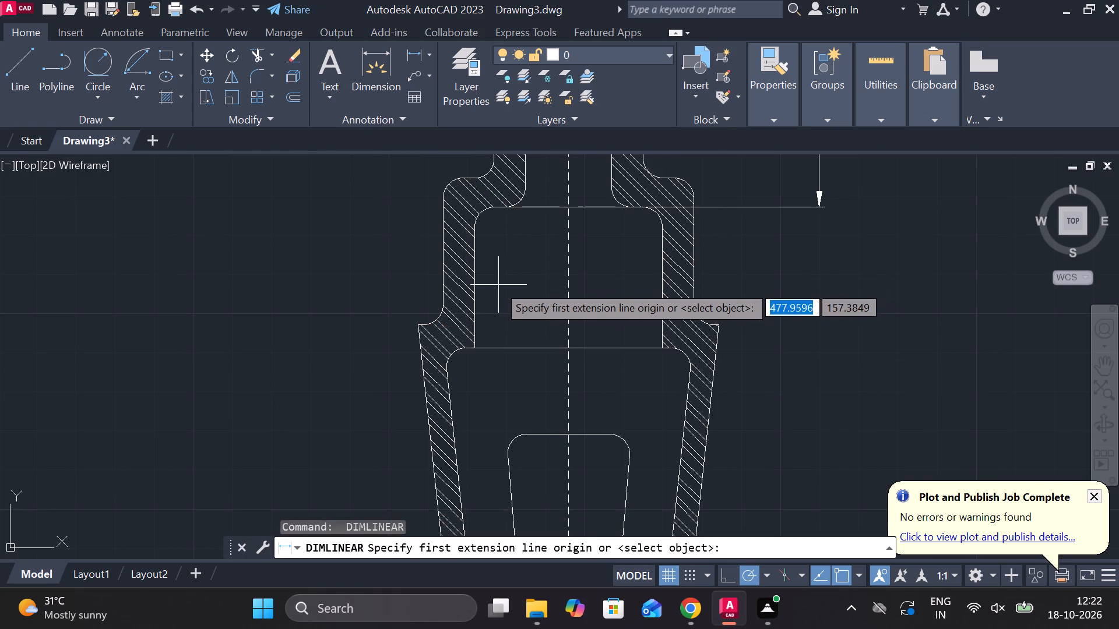
pyautogui.click(471, 270)
pyautogui.click(663, 272)
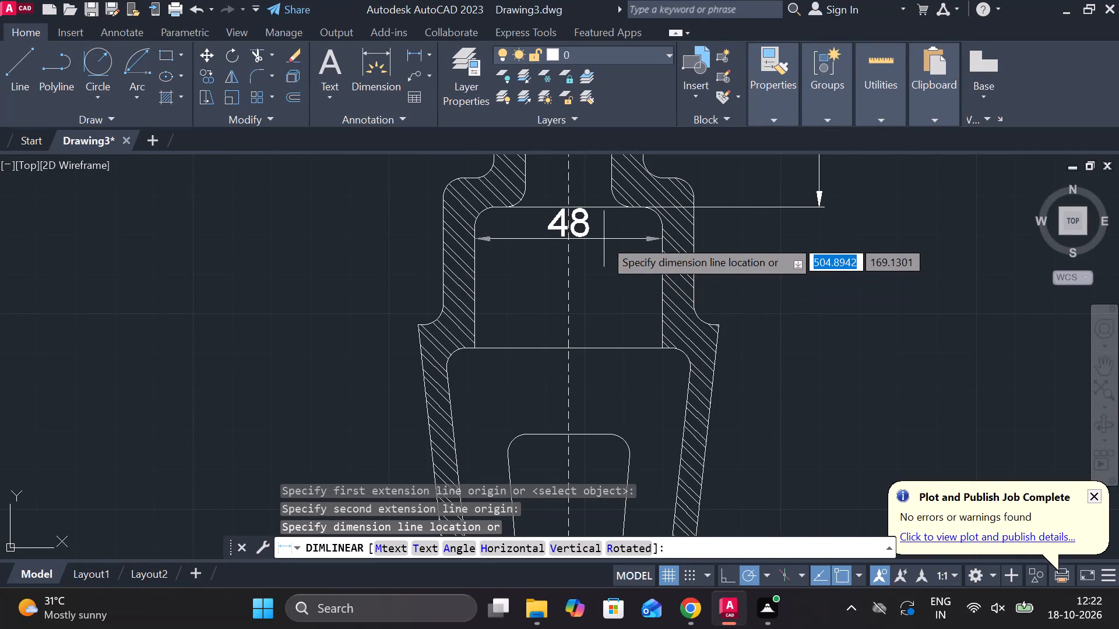
pyautogui.click(602, 252)
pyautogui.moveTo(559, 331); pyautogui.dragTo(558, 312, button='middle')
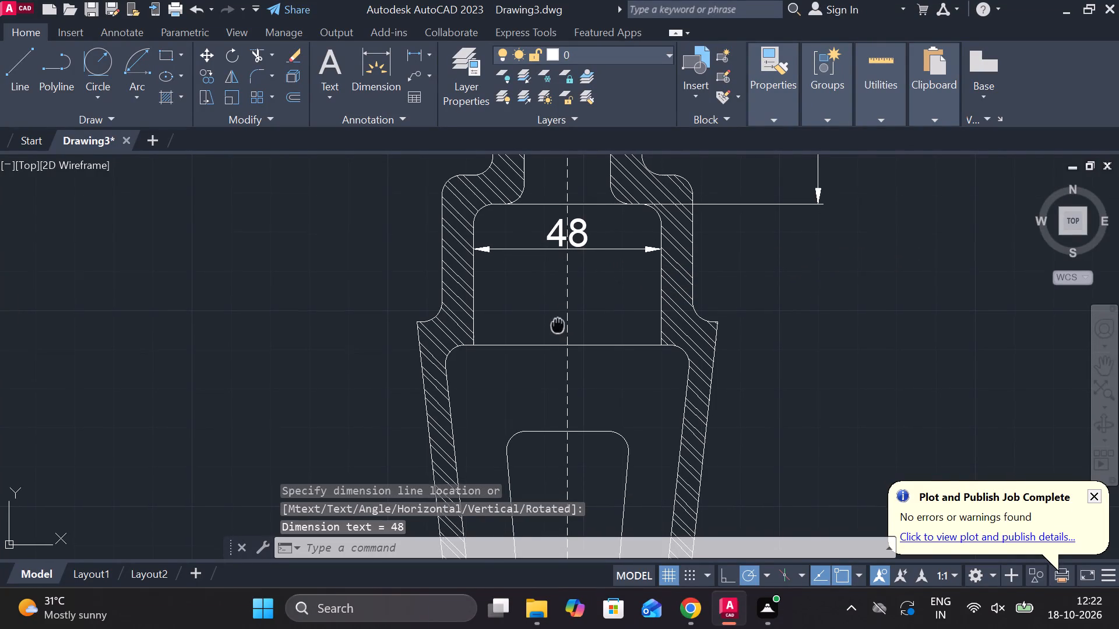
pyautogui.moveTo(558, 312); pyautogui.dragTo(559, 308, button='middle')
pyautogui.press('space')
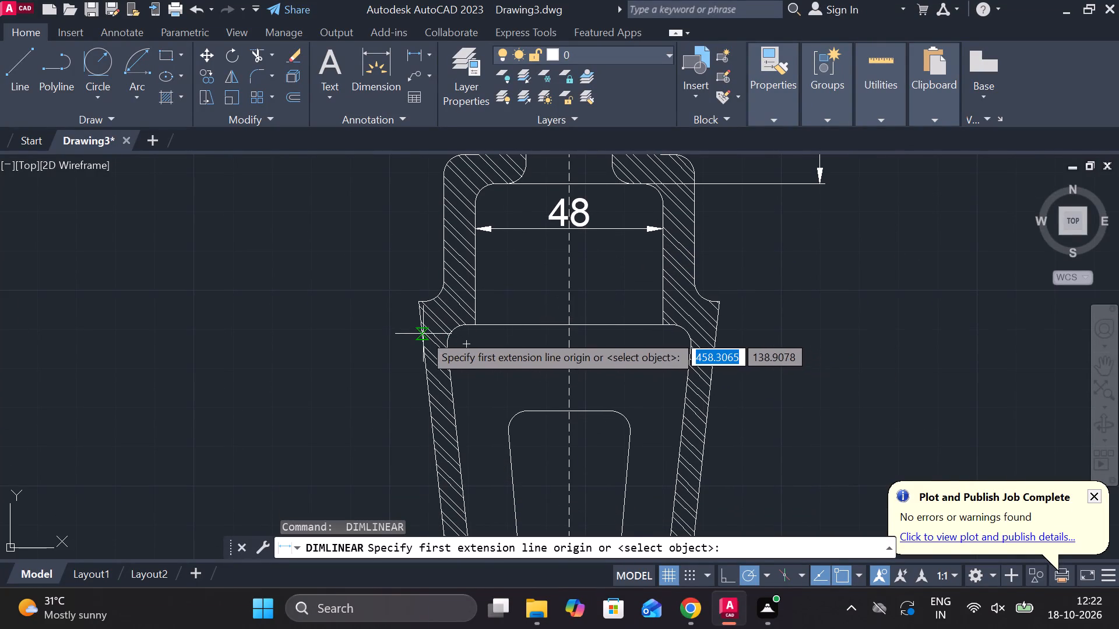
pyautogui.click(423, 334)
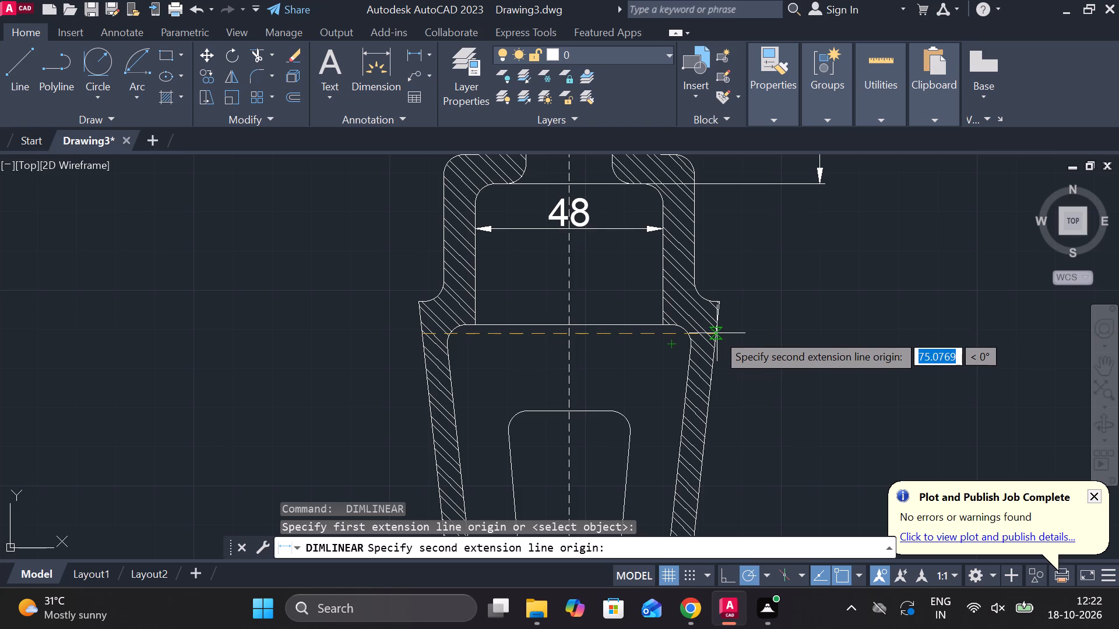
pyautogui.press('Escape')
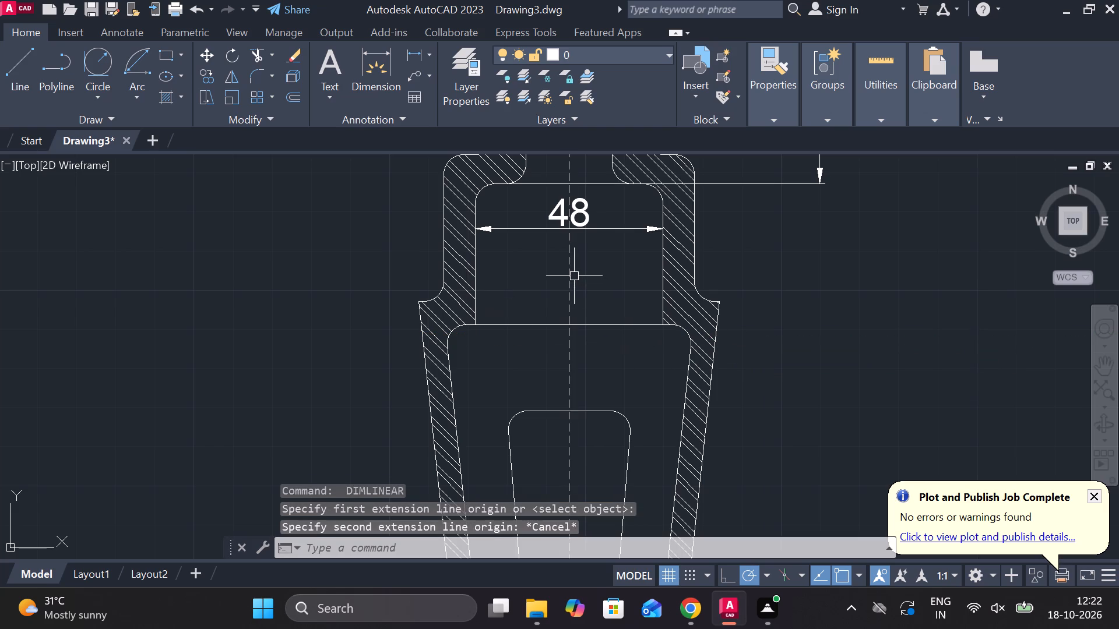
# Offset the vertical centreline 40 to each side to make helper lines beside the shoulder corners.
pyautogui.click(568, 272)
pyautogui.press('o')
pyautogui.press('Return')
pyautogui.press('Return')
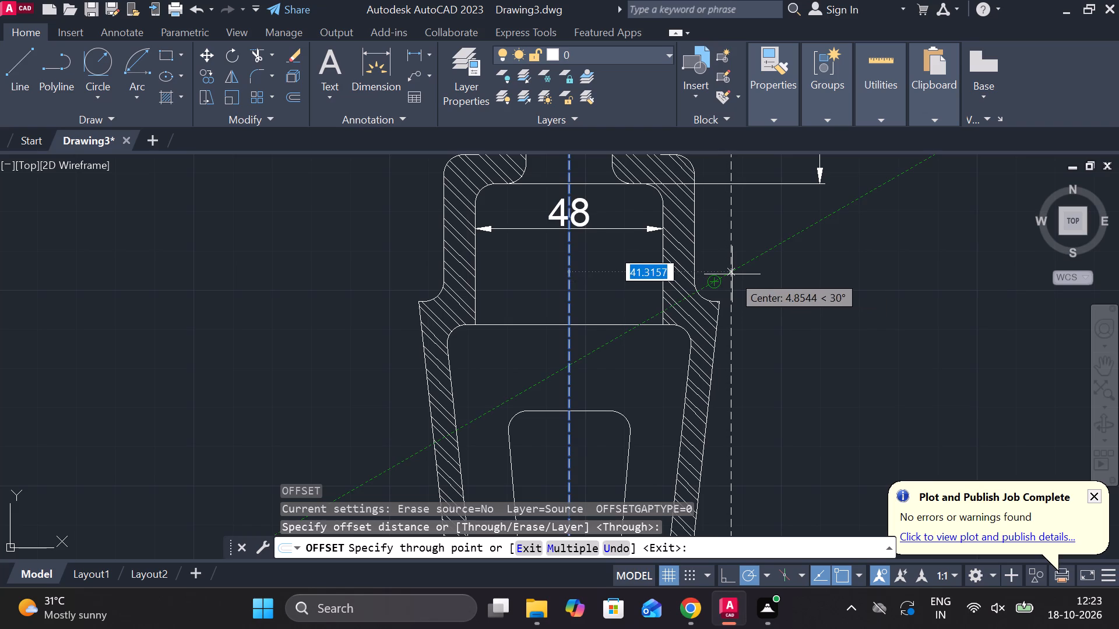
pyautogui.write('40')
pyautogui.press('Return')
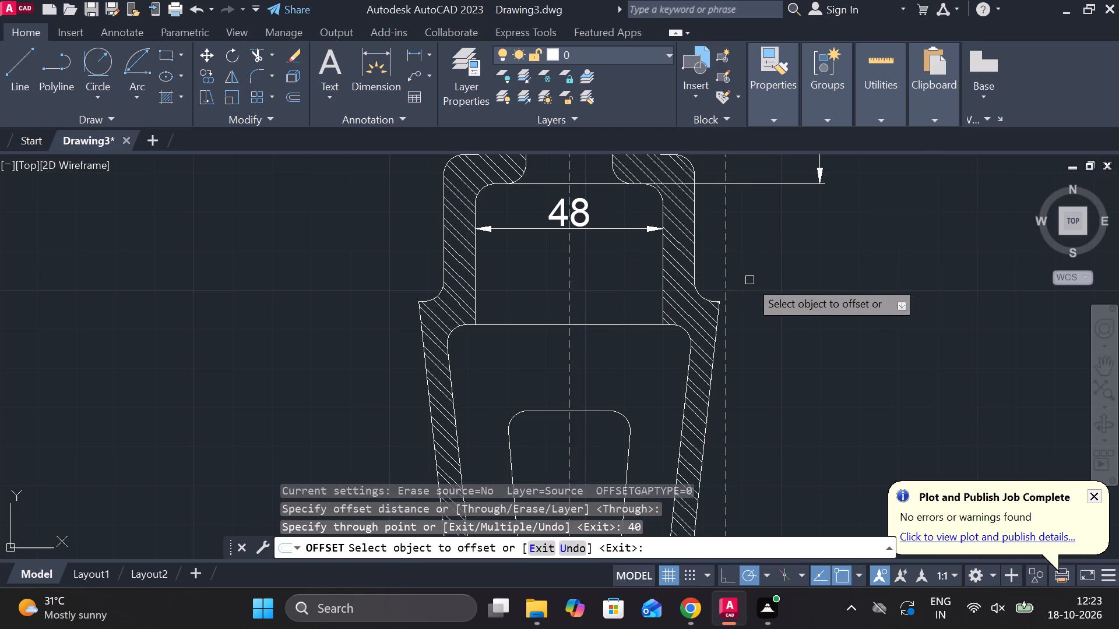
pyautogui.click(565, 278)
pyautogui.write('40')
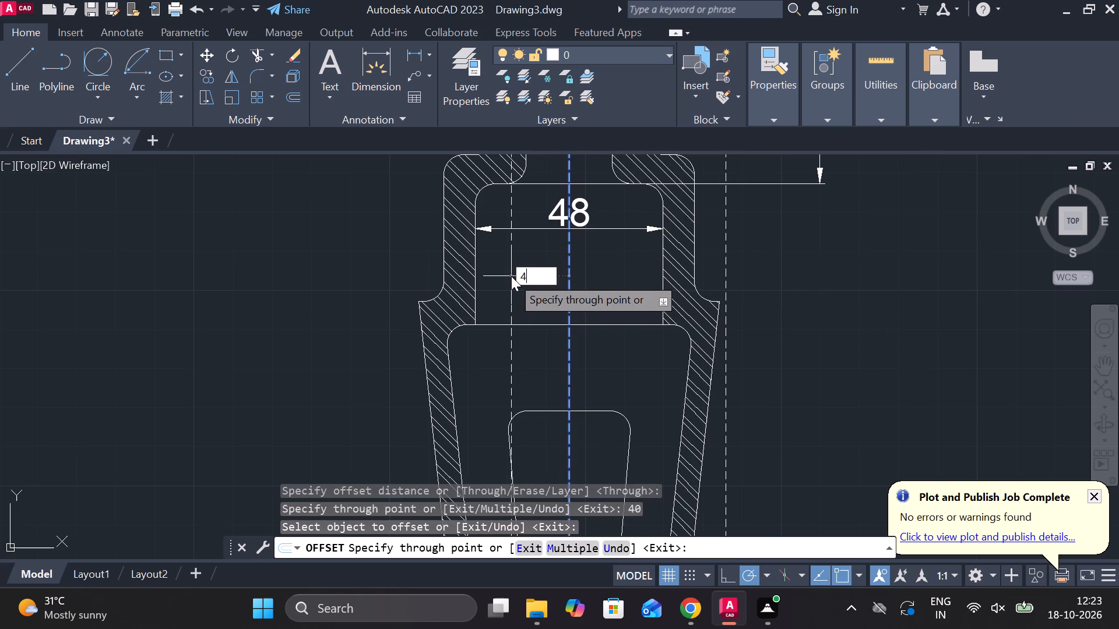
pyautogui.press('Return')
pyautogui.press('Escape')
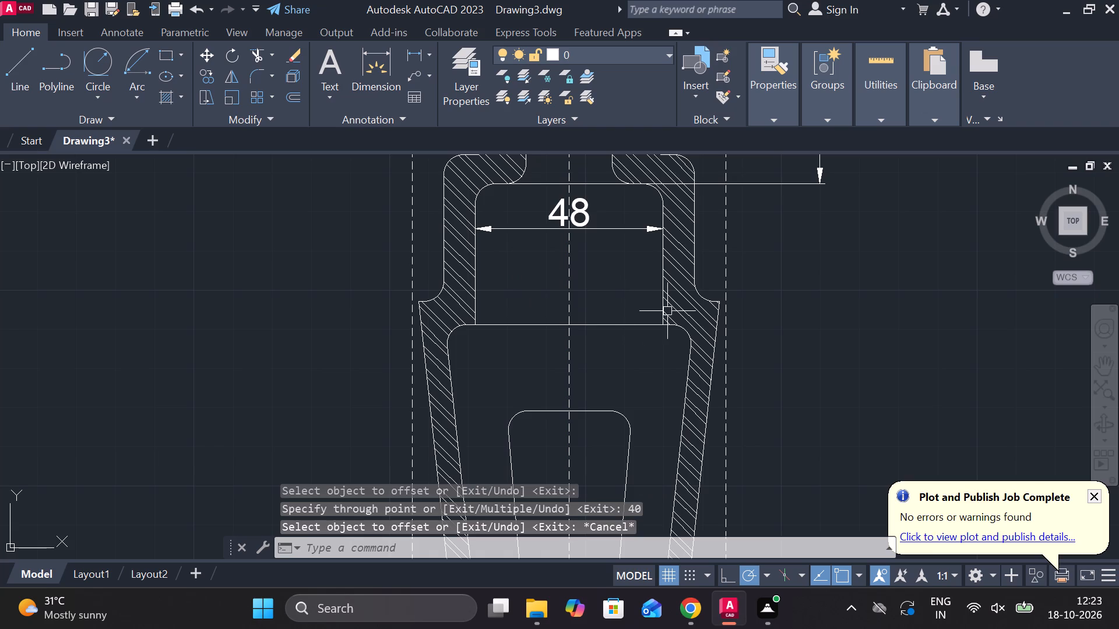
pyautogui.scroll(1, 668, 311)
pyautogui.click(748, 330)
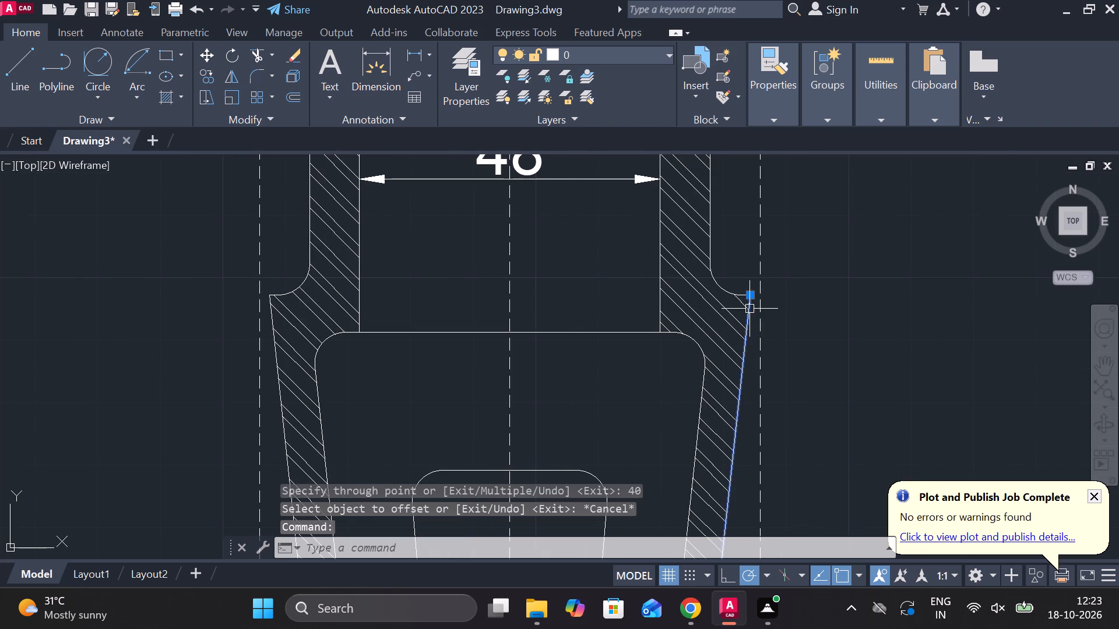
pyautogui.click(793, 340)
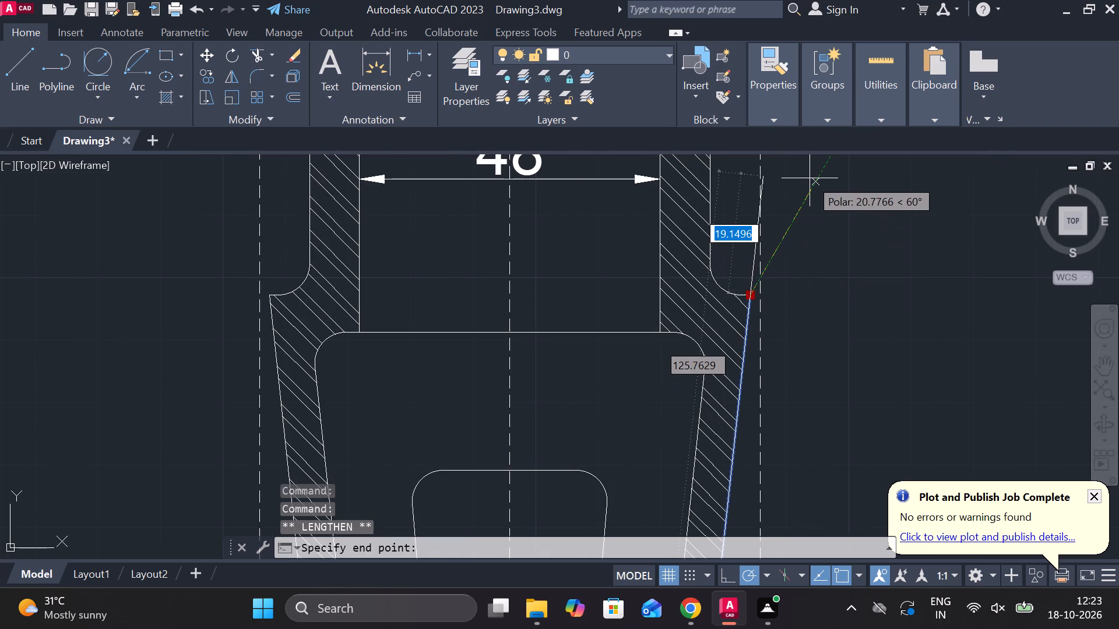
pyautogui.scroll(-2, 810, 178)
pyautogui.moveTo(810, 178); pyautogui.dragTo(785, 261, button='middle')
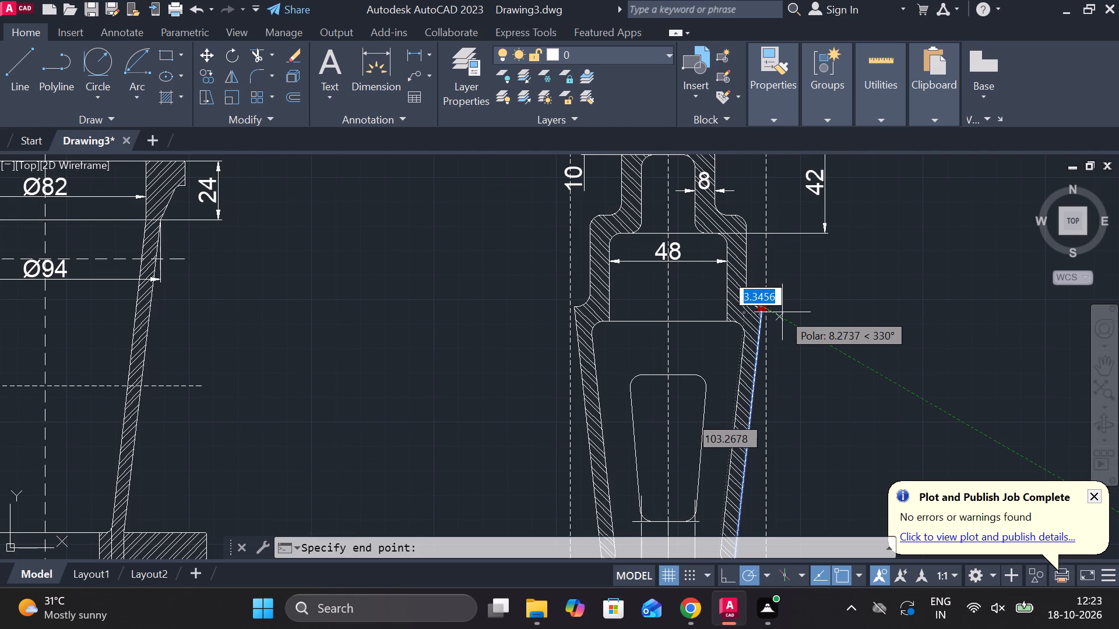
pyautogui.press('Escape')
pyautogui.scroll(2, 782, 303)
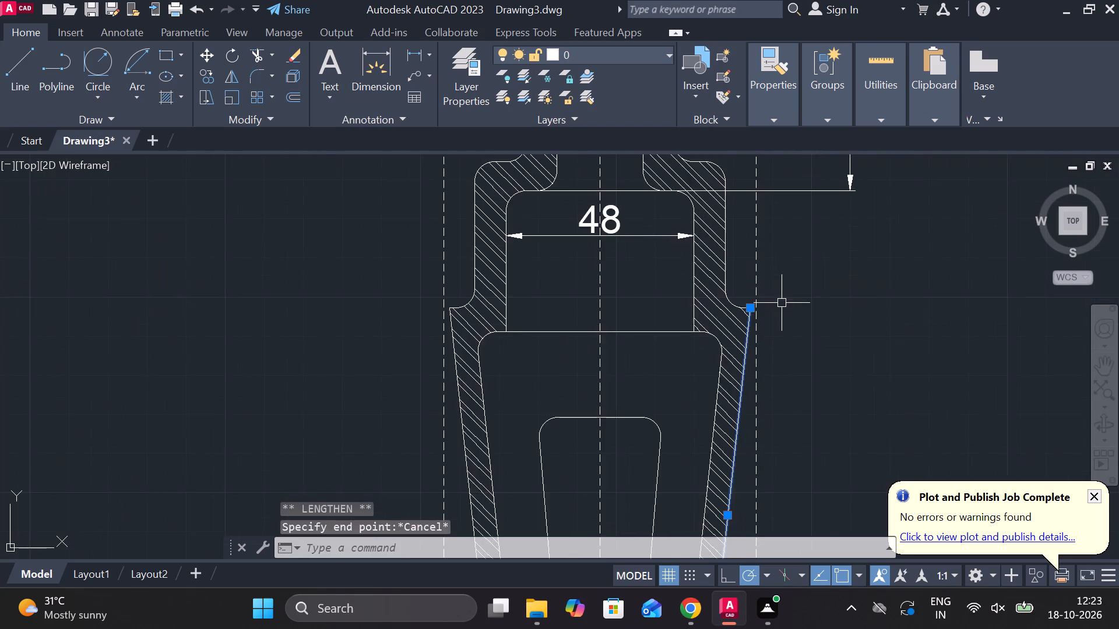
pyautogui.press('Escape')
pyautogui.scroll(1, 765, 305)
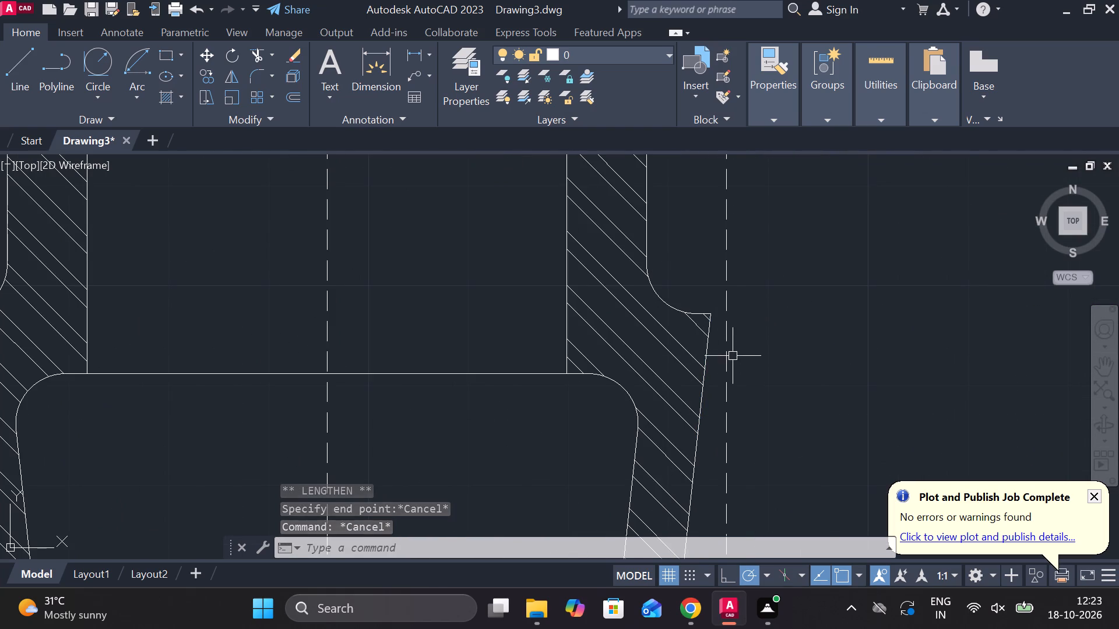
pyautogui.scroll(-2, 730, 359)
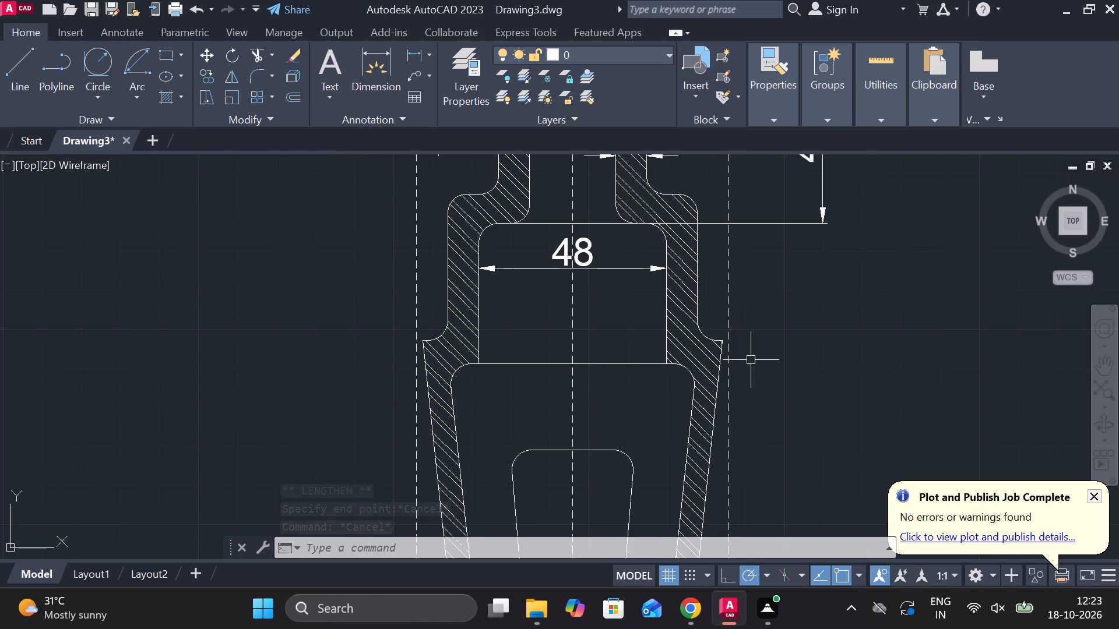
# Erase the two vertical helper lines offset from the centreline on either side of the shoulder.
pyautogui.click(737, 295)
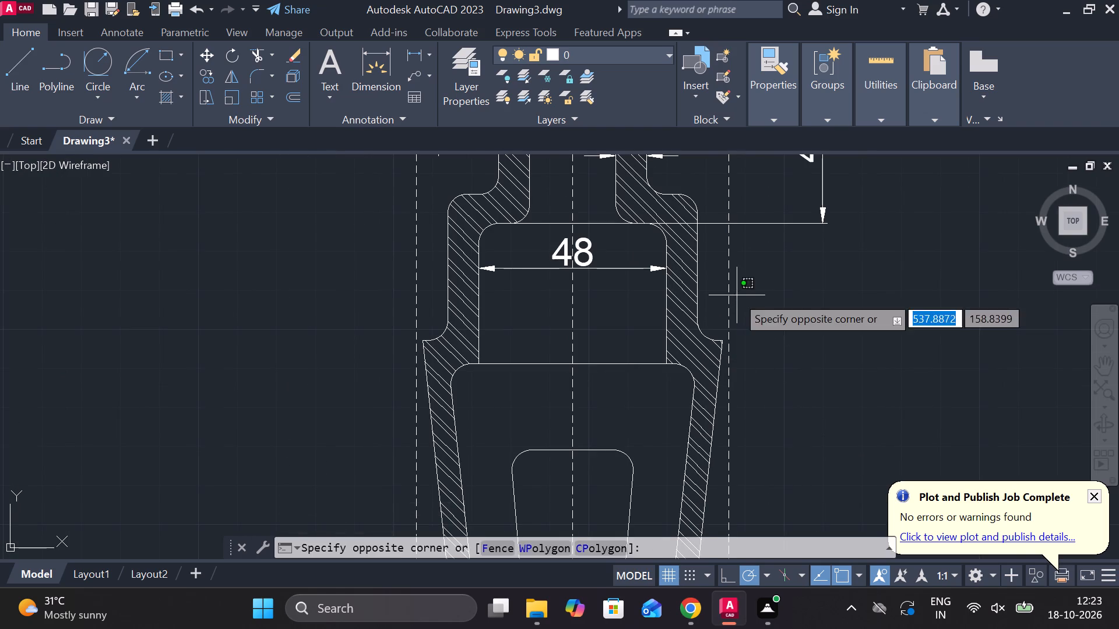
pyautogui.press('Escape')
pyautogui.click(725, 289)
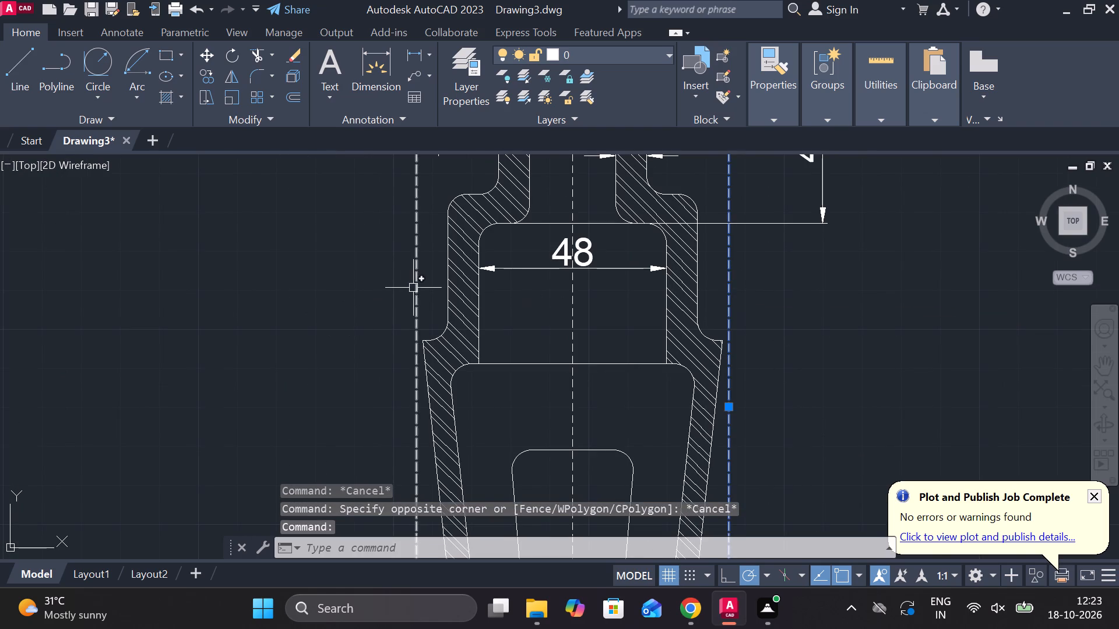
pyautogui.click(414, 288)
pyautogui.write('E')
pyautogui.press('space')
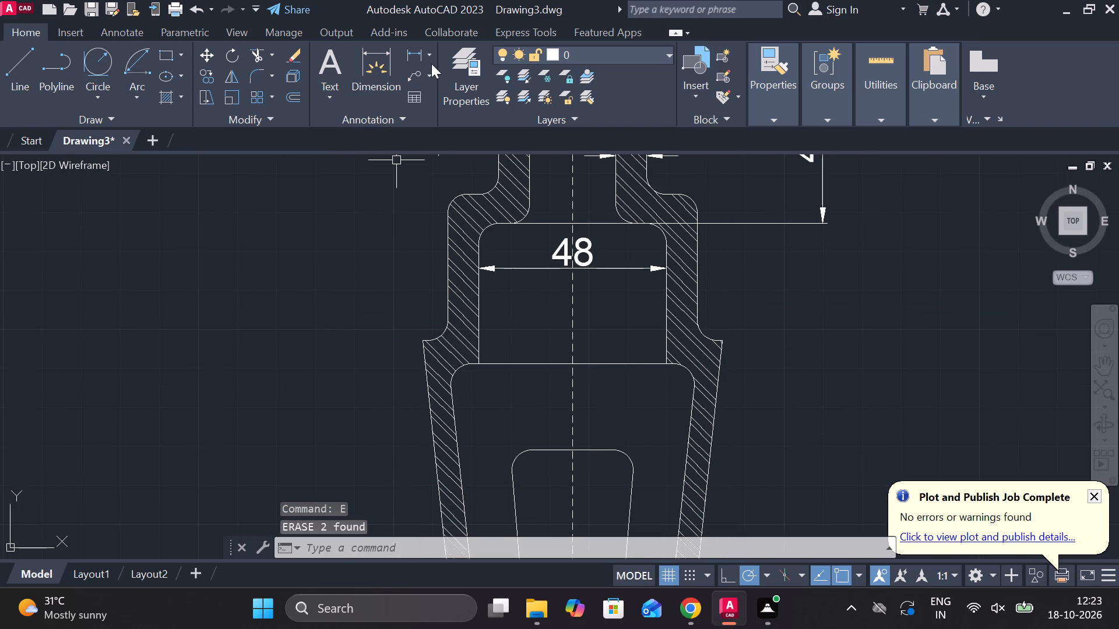
# Dimension the outer shoulder width between its two corner tips, placing the linear dimension just below the 48 dimension.
pyautogui.click(409, 52)
pyautogui.click(416, 338)
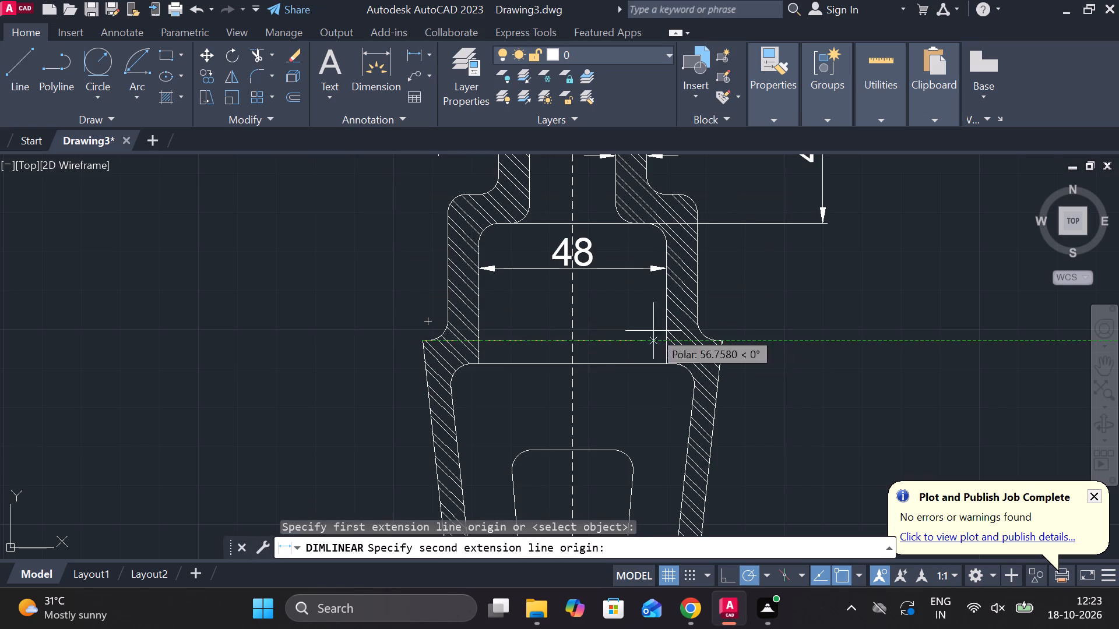
pyautogui.click(726, 339)
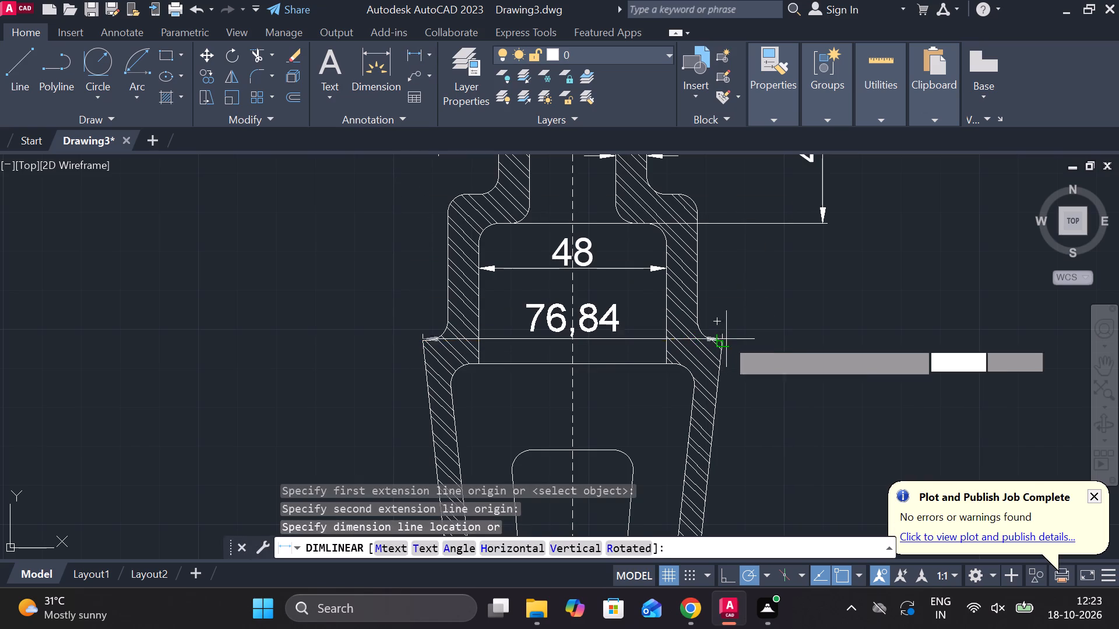
pyautogui.click(613, 327)
# Replace the shoulder width dimension's text with Ø80, using the diameter symbol.
pyautogui.doubleClick(530, 316)
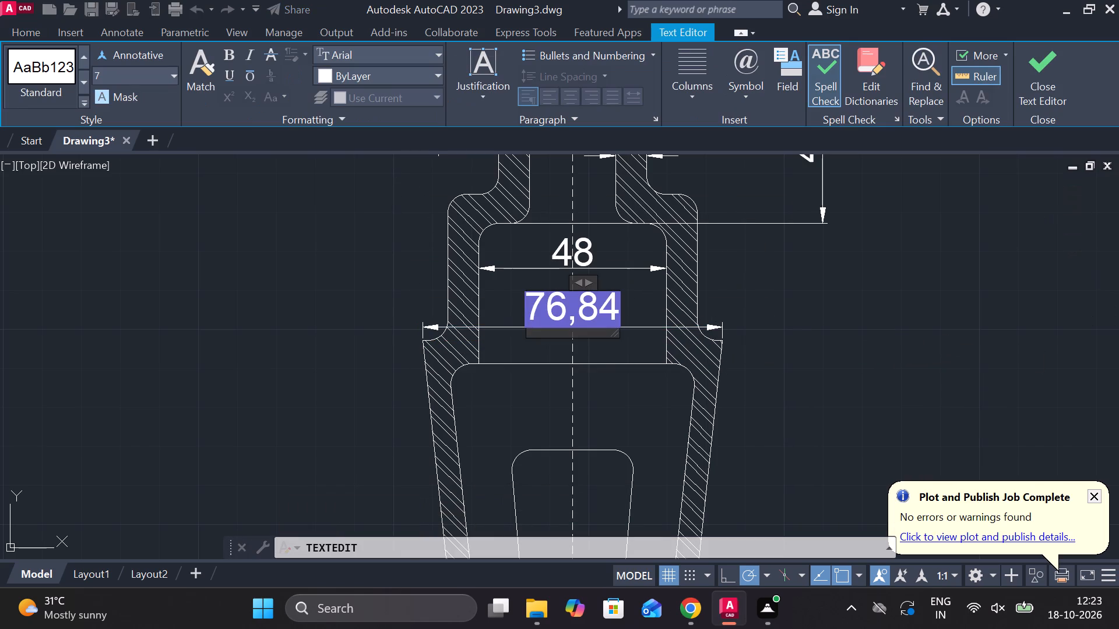
pyautogui.press('Right')
pyautogui.press('BackSpace')
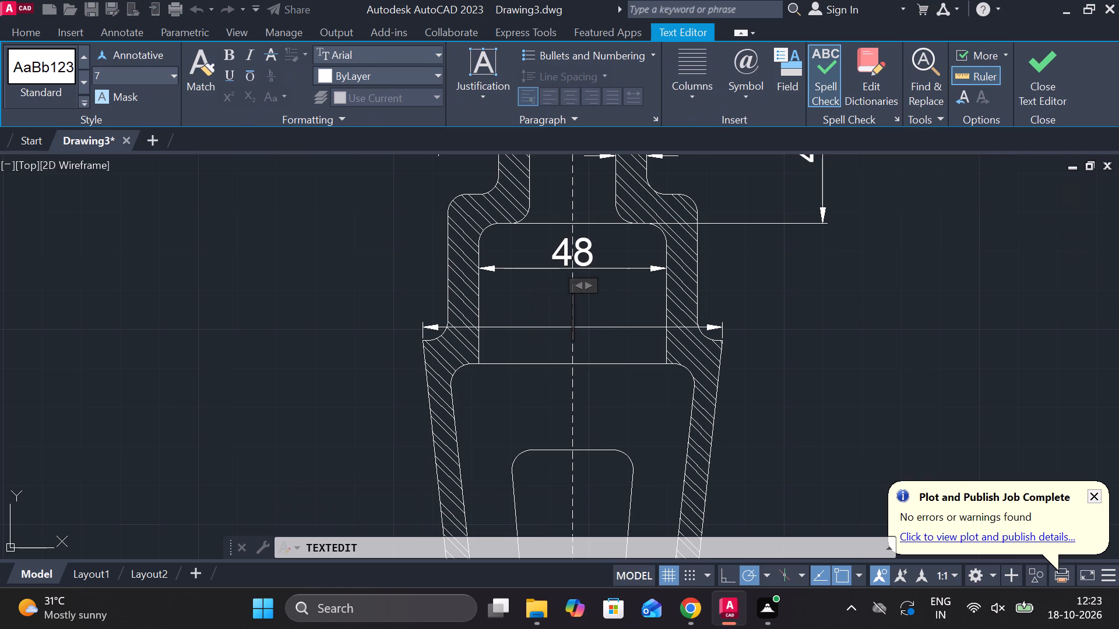
pyautogui.press('8')
pyautogui.press('0')
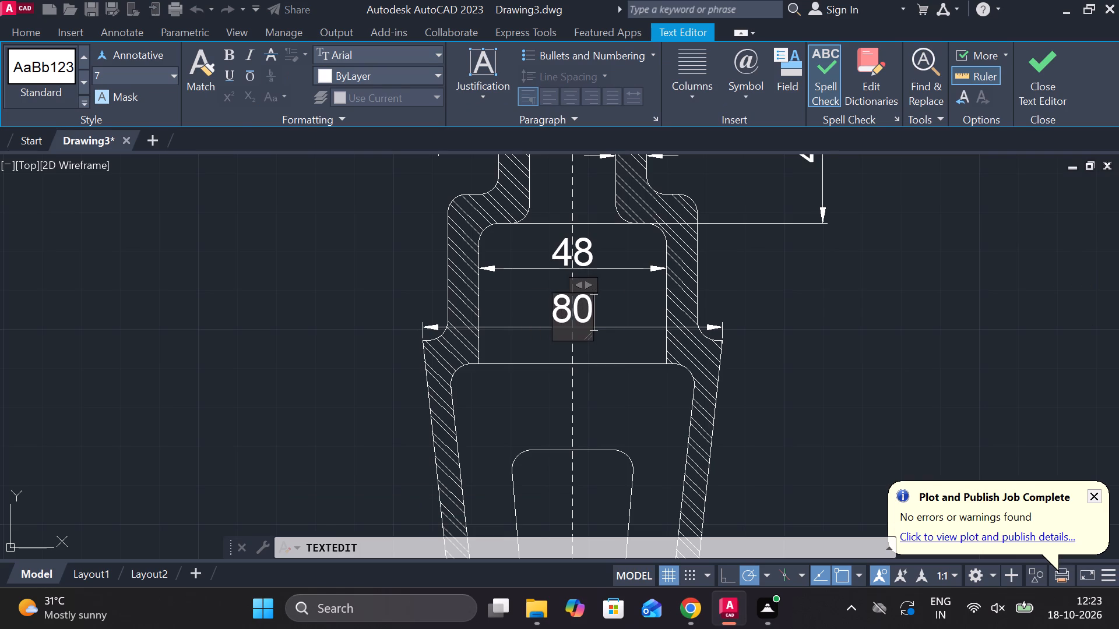
pyautogui.press('Left')
pyautogui.press('Left')
pyautogui.click(743, 97)
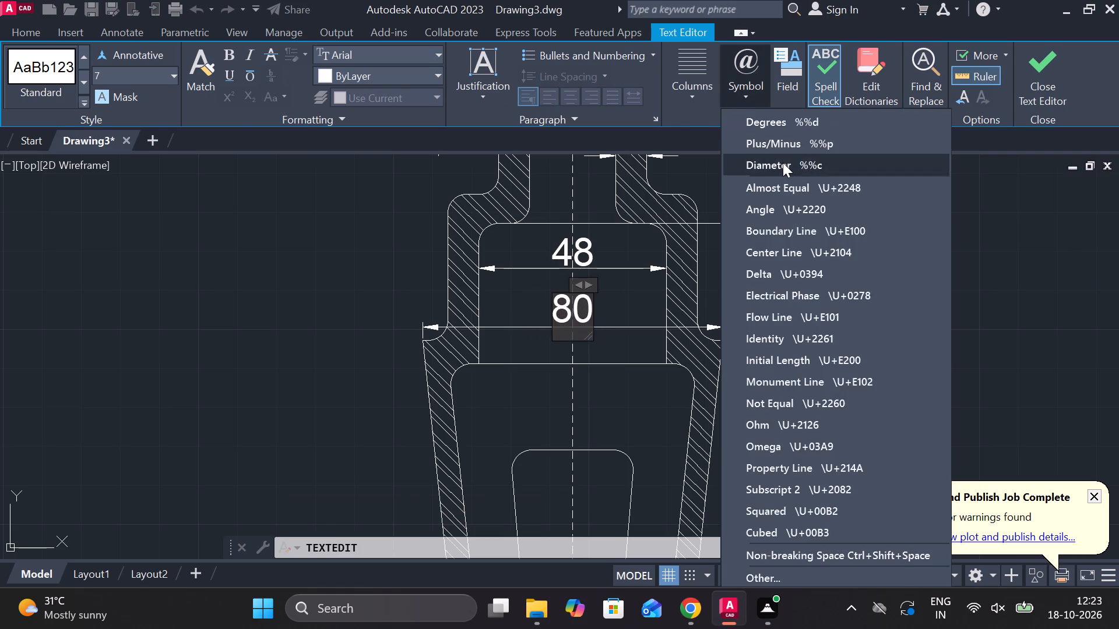
pyautogui.click(783, 162)
pyautogui.click(1043, 66)
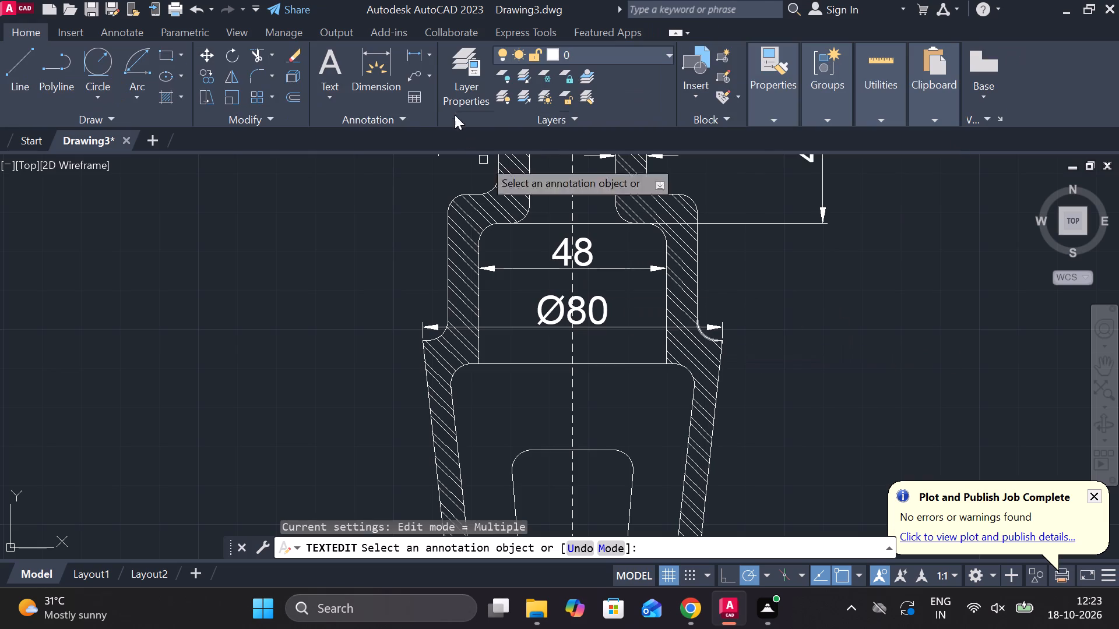
# Dimension the middle cavity's height from its lower edge to its top edge, aligning the linear dimension below the 42 dimension.
pyautogui.click(417, 51)
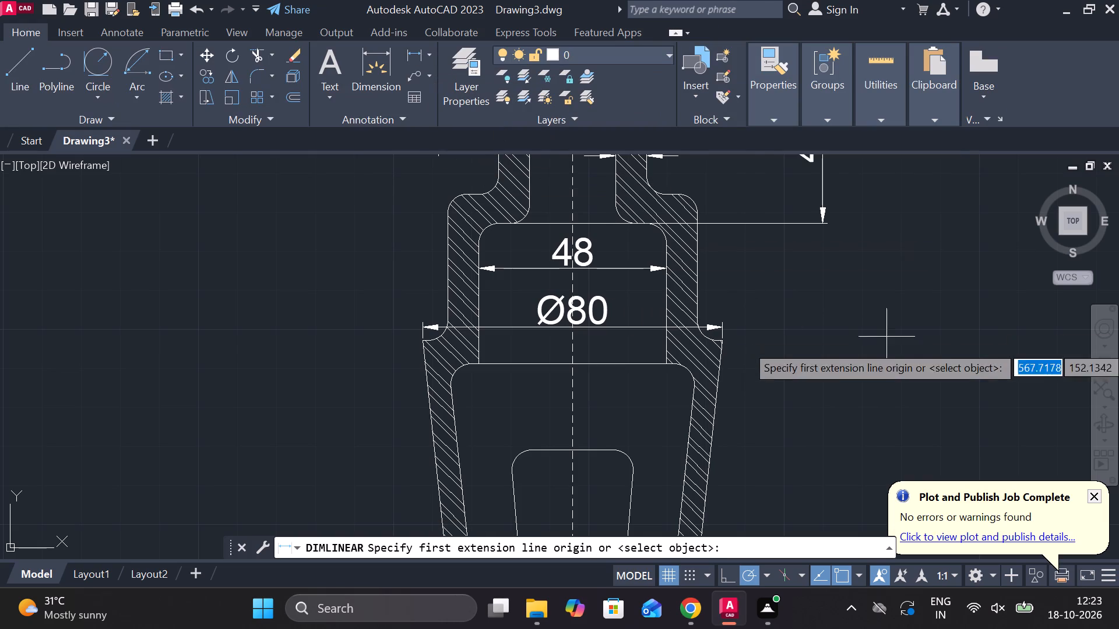
pyautogui.moveTo(961, 344); pyautogui.dragTo(886, 335, button='middle')
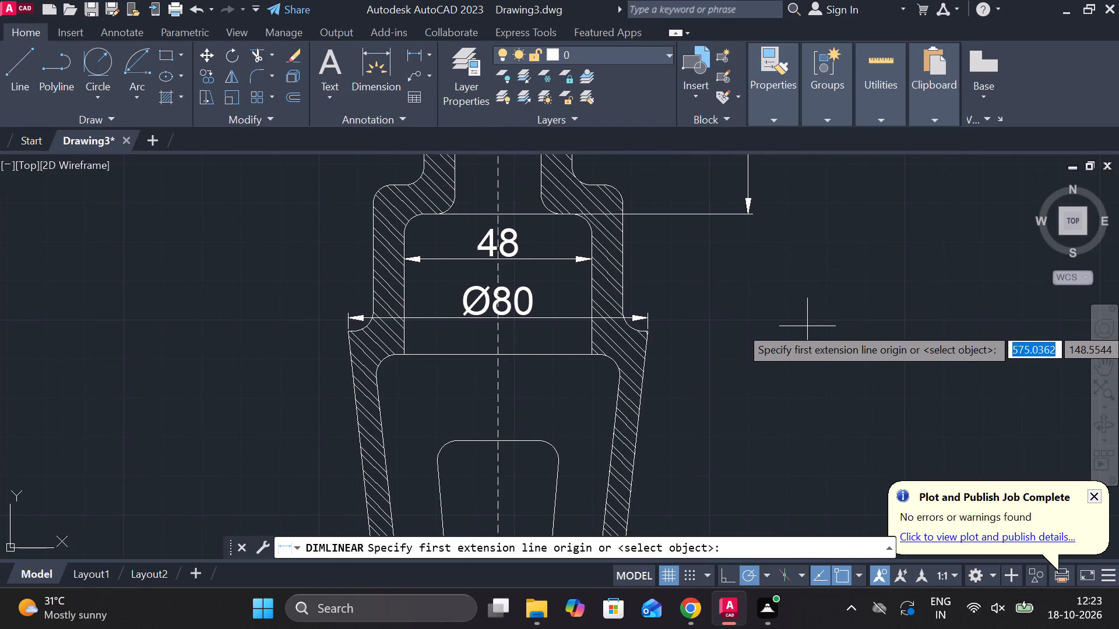
pyautogui.click(564, 356)
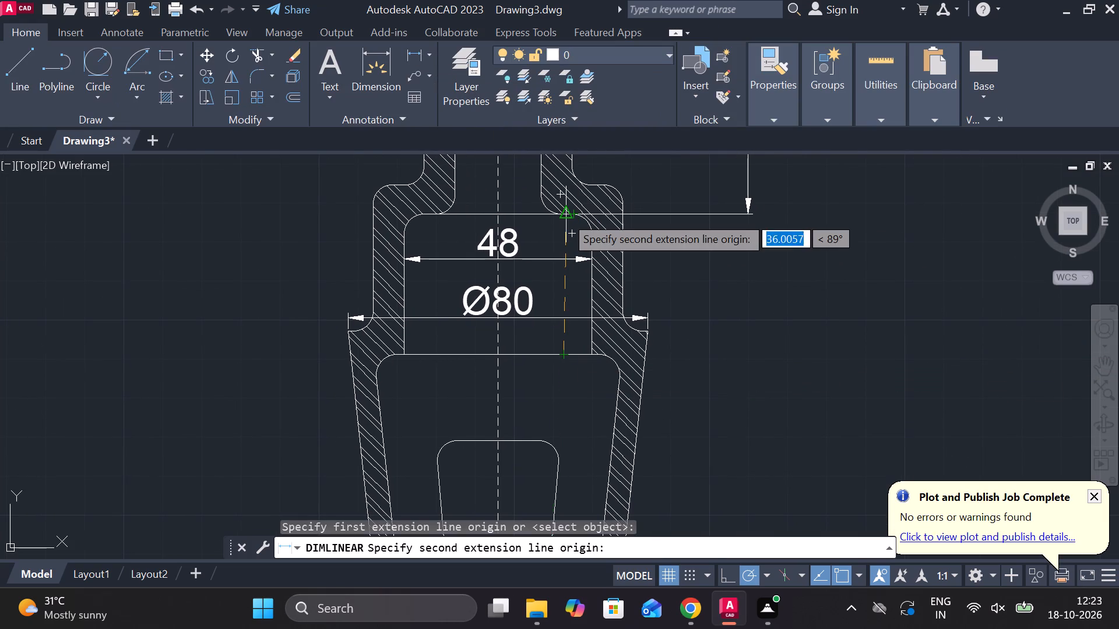
pyautogui.click(536, 217)
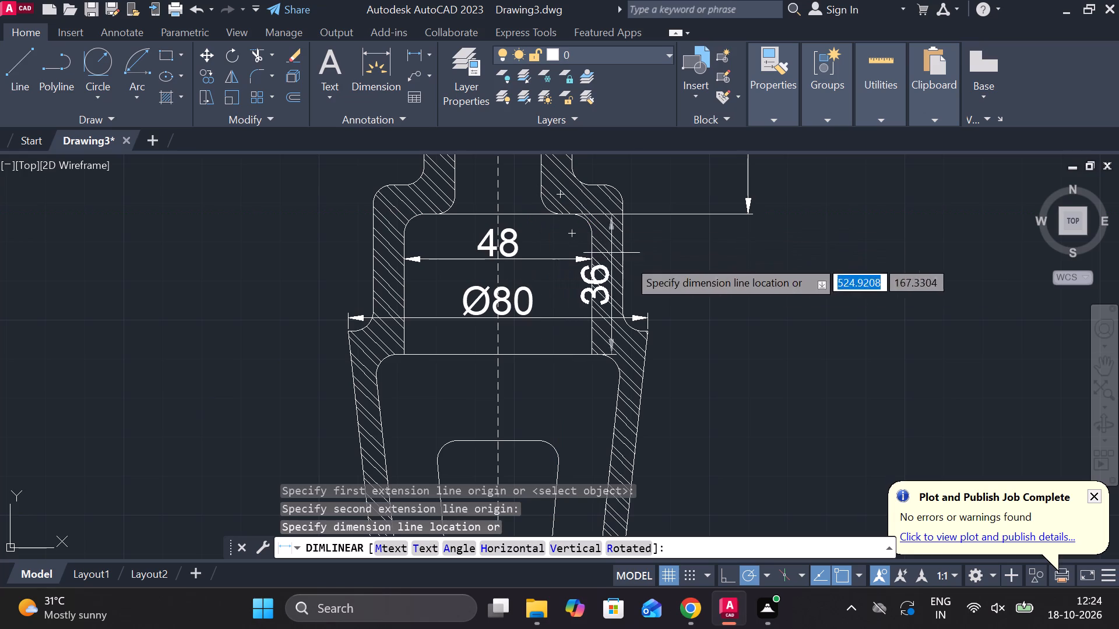
pyautogui.click(747, 217)
# Dimension the vertical distance from the tapered cavity's top edge to the inner window's top edge, aligned below the 36 dimension.
pyautogui.moveTo(790, 309); pyautogui.dragTo(731, 223, button='middle')
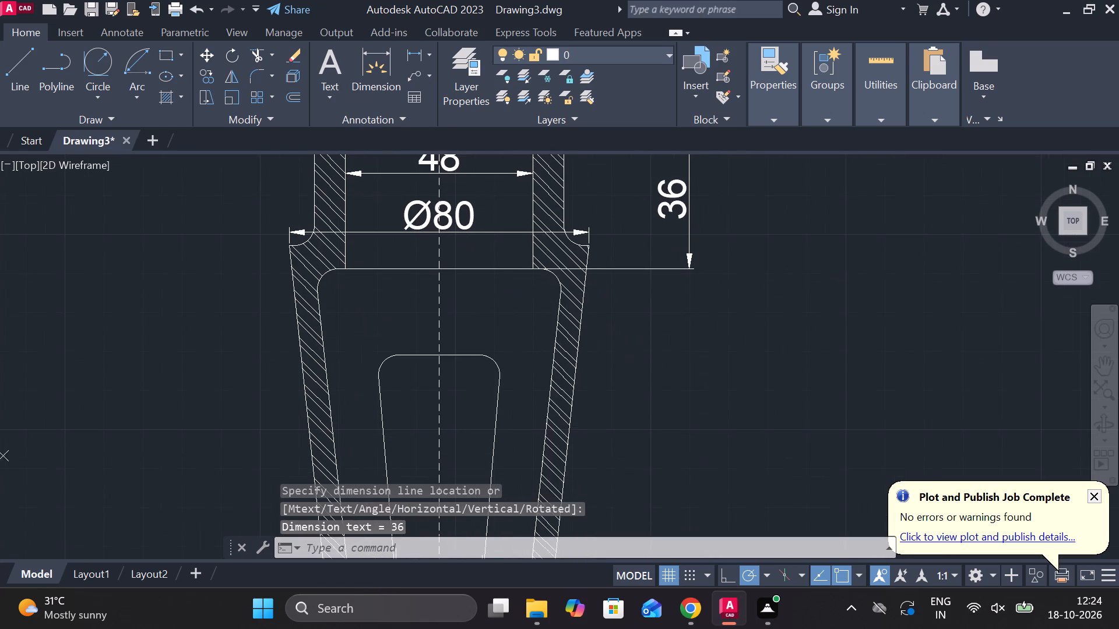
pyautogui.press('space')
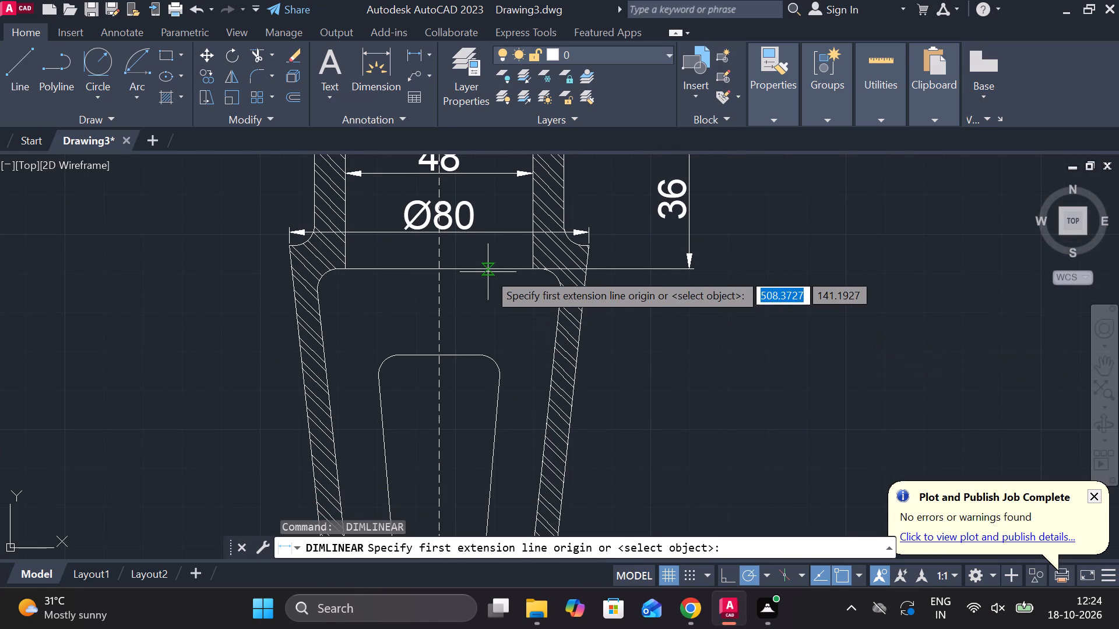
pyautogui.moveTo(495, 295); pyautogui.dragTo(497, 338, button='middle')
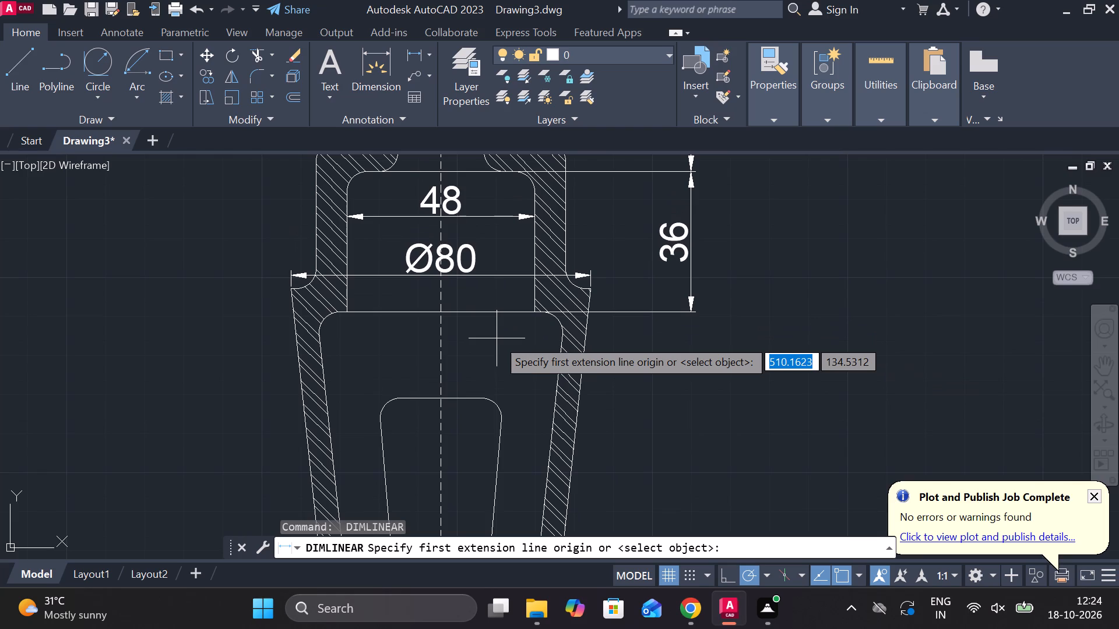
pyautogui.click(478, 311)
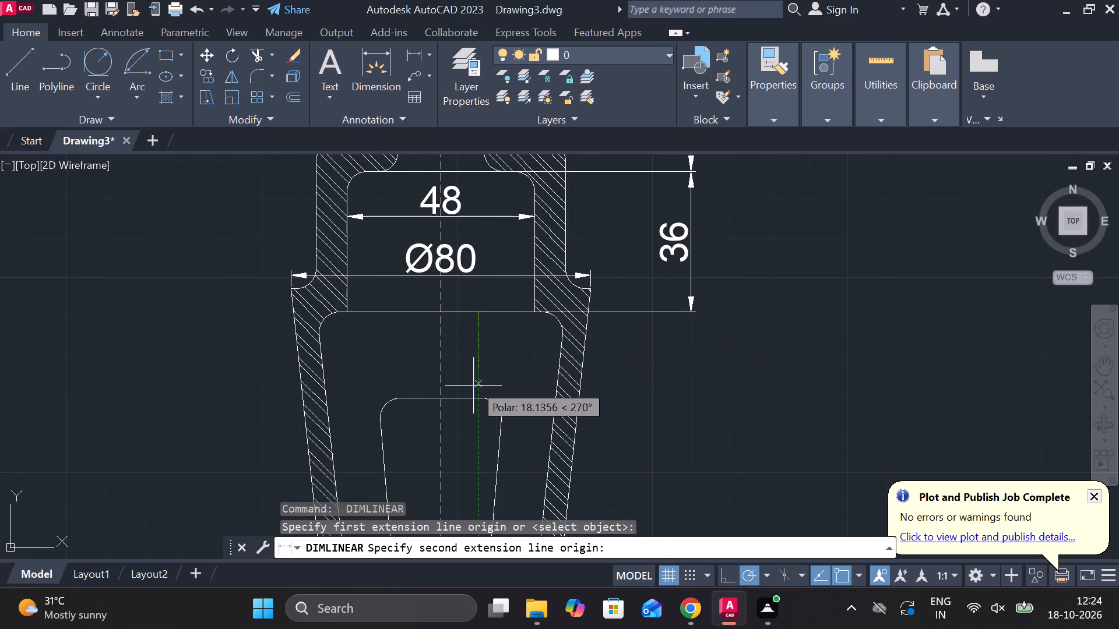
pyautogui.click(472, 398)
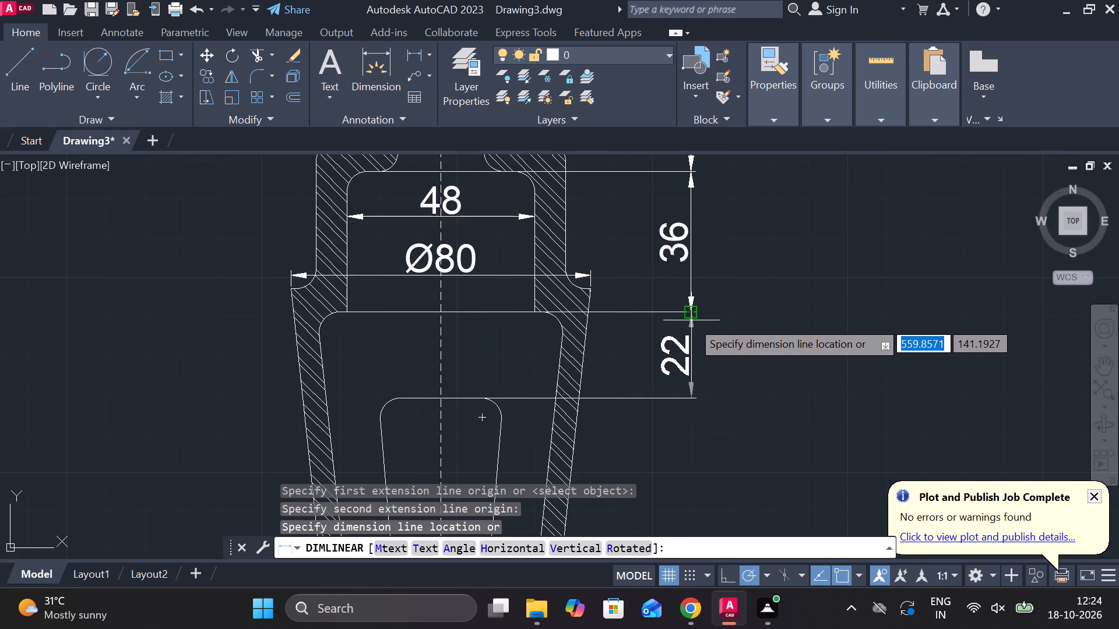
pyautogui.click(691, 320)
# Dimension the inner window's height from its top edge to its bottom edge, aligning the linear dimension below the 22 dimension.
pyautogui.moveTo(709, 359); pyautogui.dragTo(699, 349, button='middle')
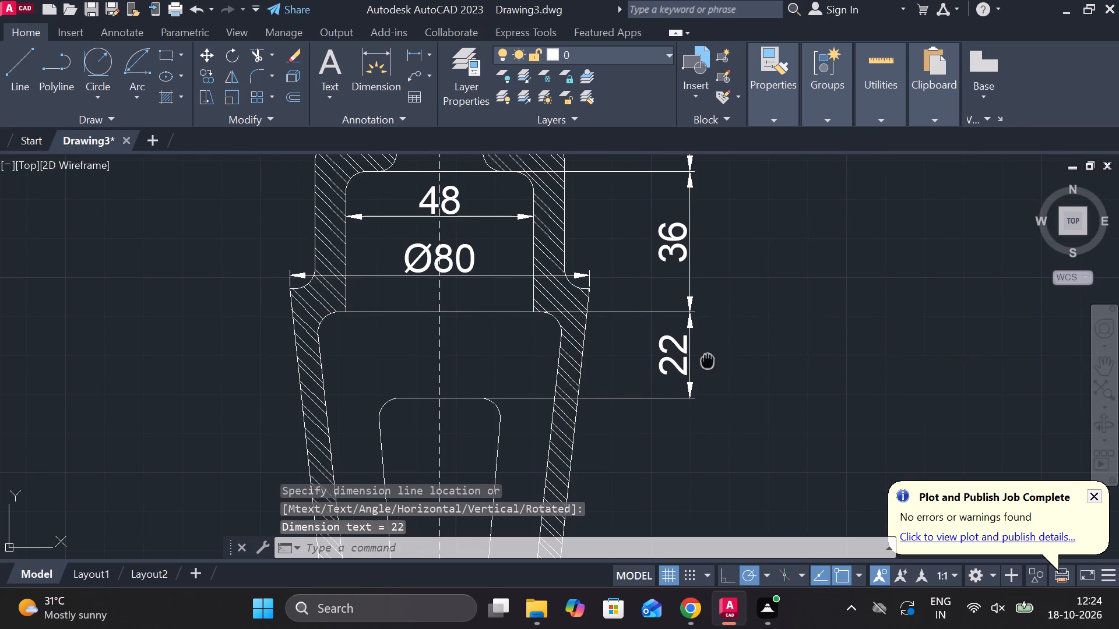
pyautogui.moveTo(699, 349); pyautogui.dragTo(686, 249, button='middle')
pyautogui.press('space')
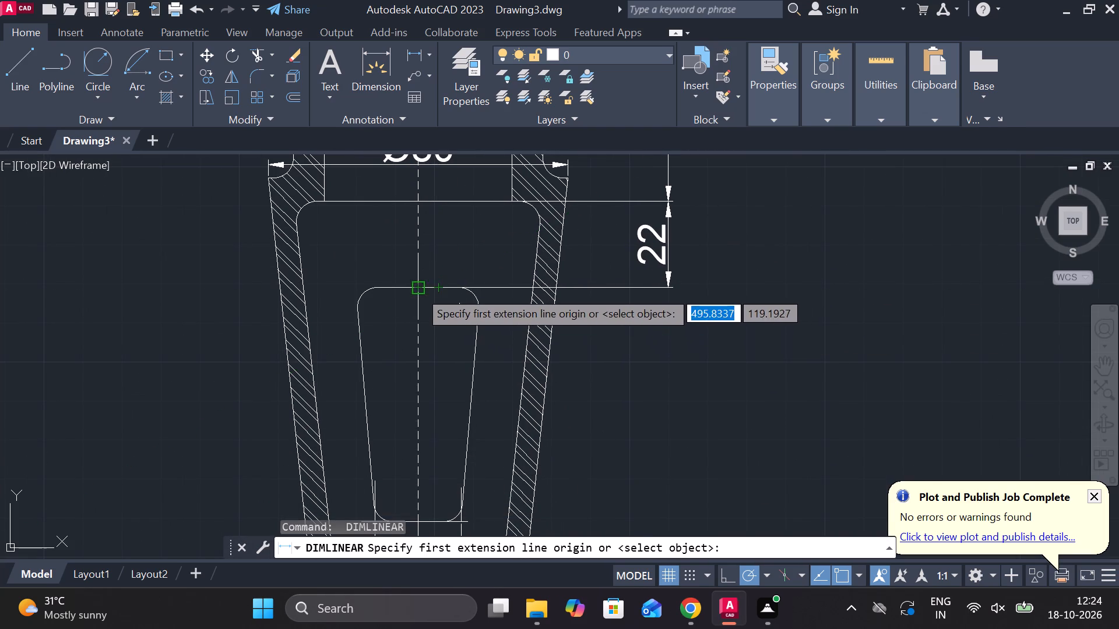
pyautogui.click(418, 290)
pyautogui.moveTo(409, 429); pyautogui.dragTo(425, 337, button='middle')
pyautogui.click(437, 428)
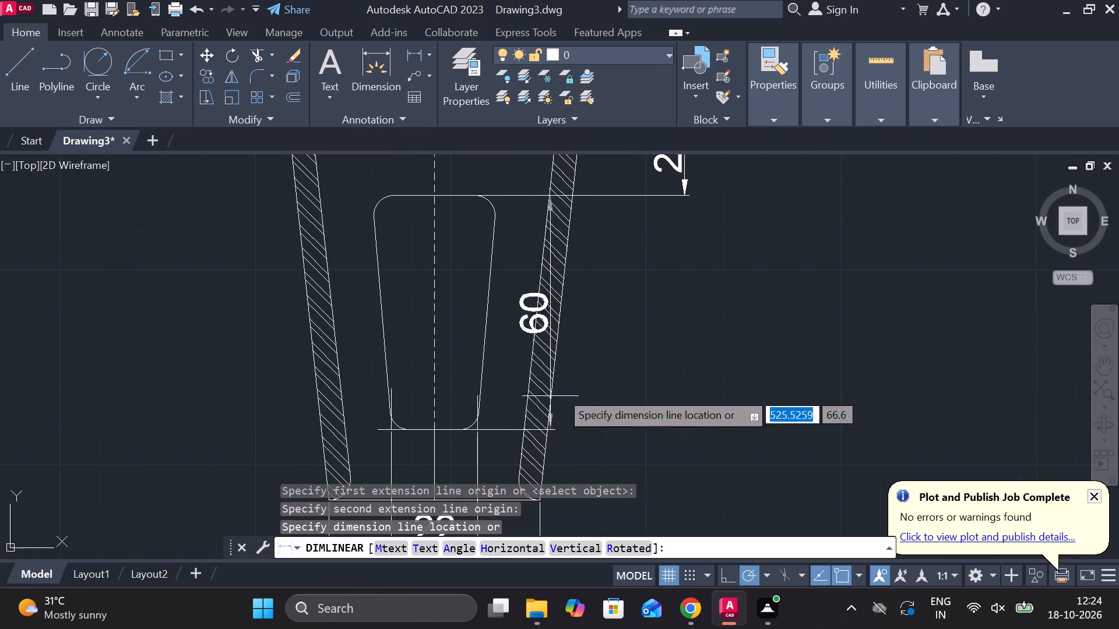
pyautogui.scroll(1, 678, 207)
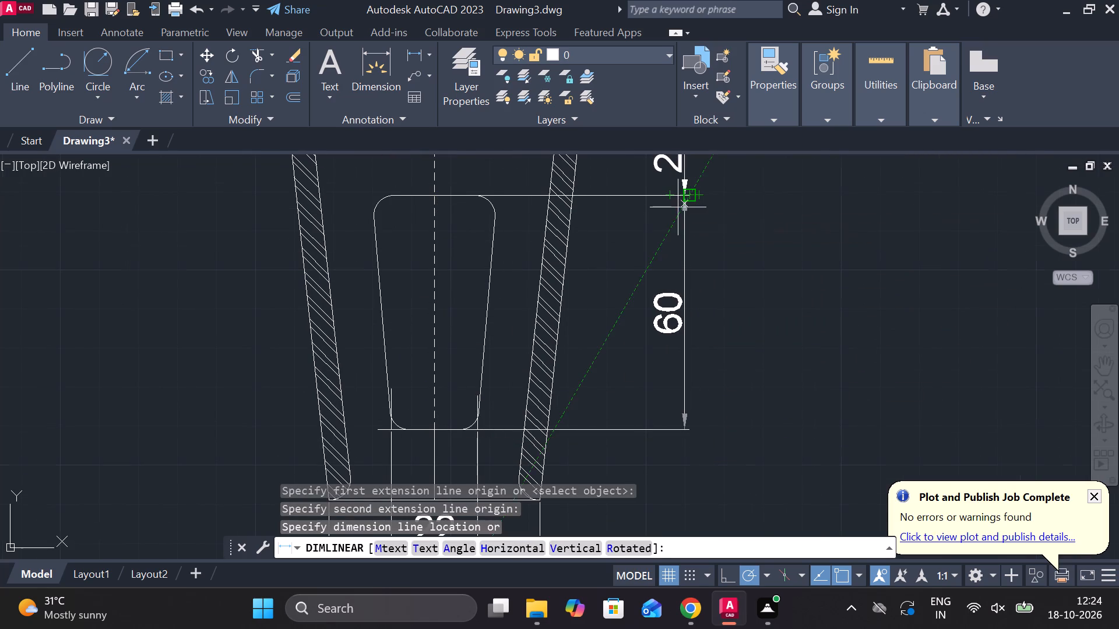
pyautogui.click(688, 194)
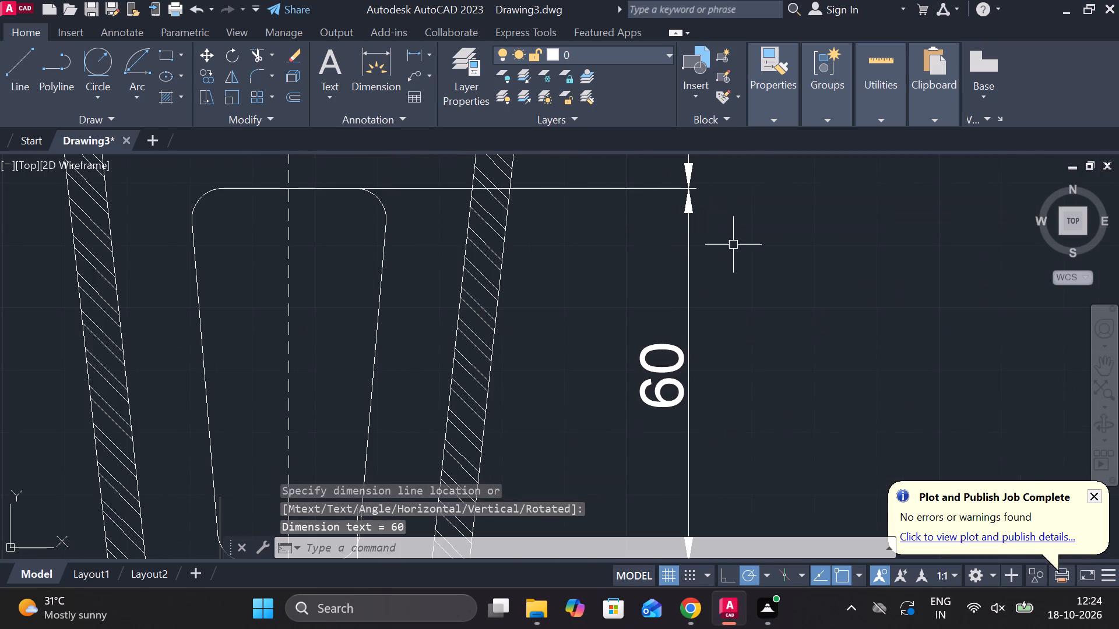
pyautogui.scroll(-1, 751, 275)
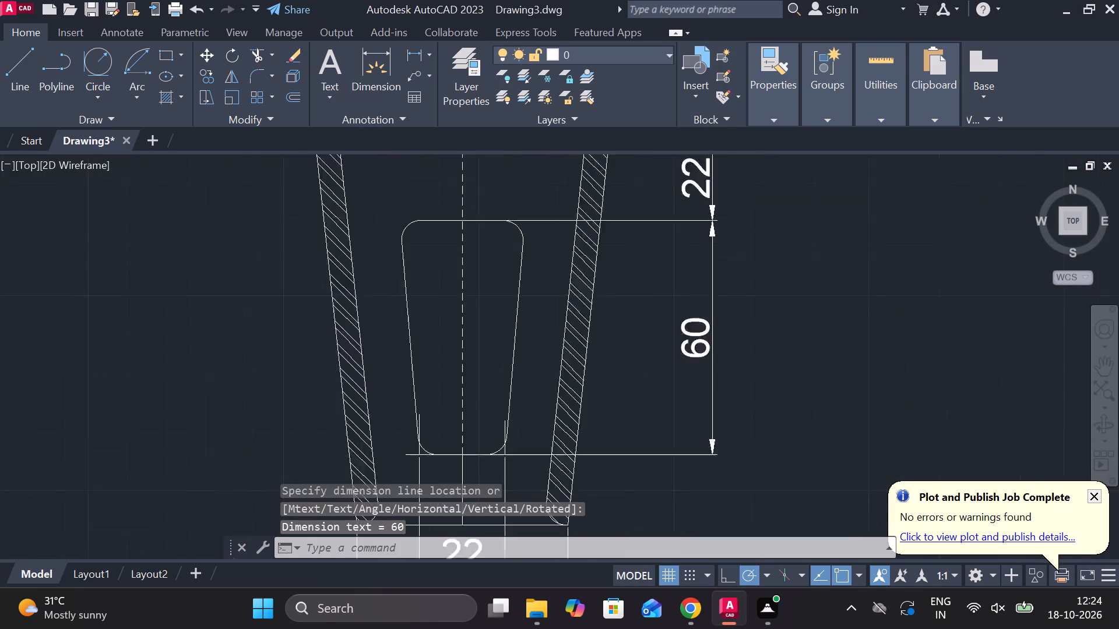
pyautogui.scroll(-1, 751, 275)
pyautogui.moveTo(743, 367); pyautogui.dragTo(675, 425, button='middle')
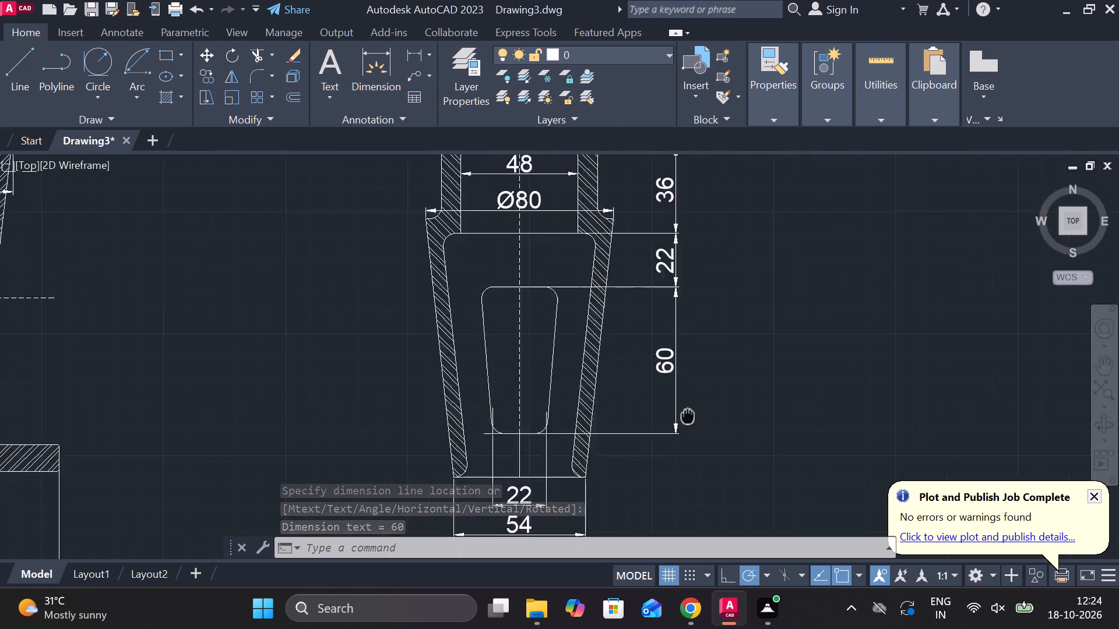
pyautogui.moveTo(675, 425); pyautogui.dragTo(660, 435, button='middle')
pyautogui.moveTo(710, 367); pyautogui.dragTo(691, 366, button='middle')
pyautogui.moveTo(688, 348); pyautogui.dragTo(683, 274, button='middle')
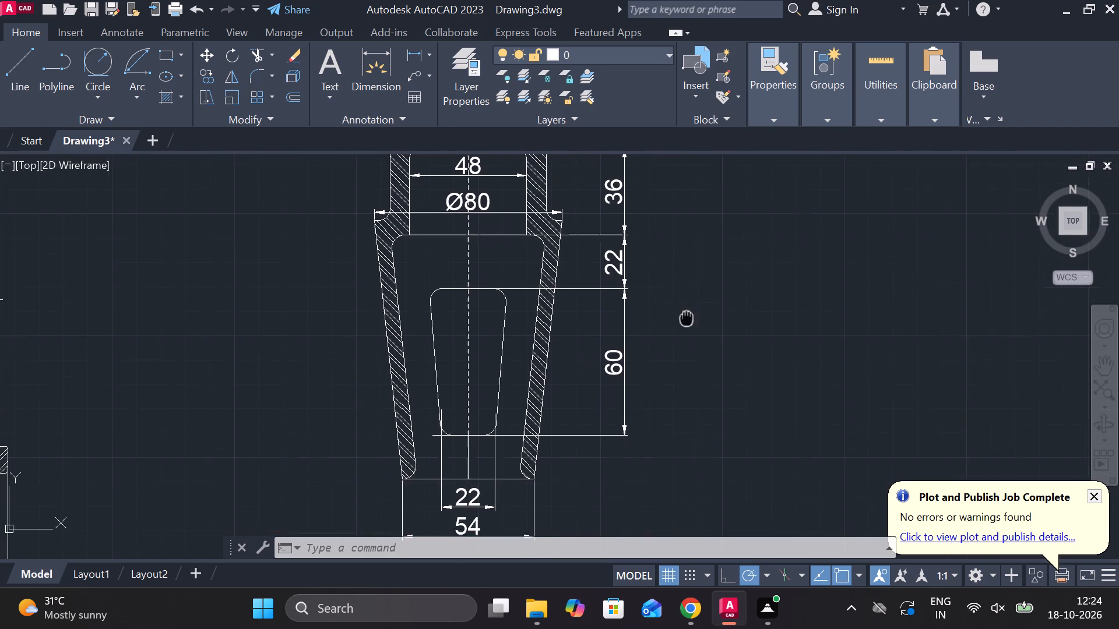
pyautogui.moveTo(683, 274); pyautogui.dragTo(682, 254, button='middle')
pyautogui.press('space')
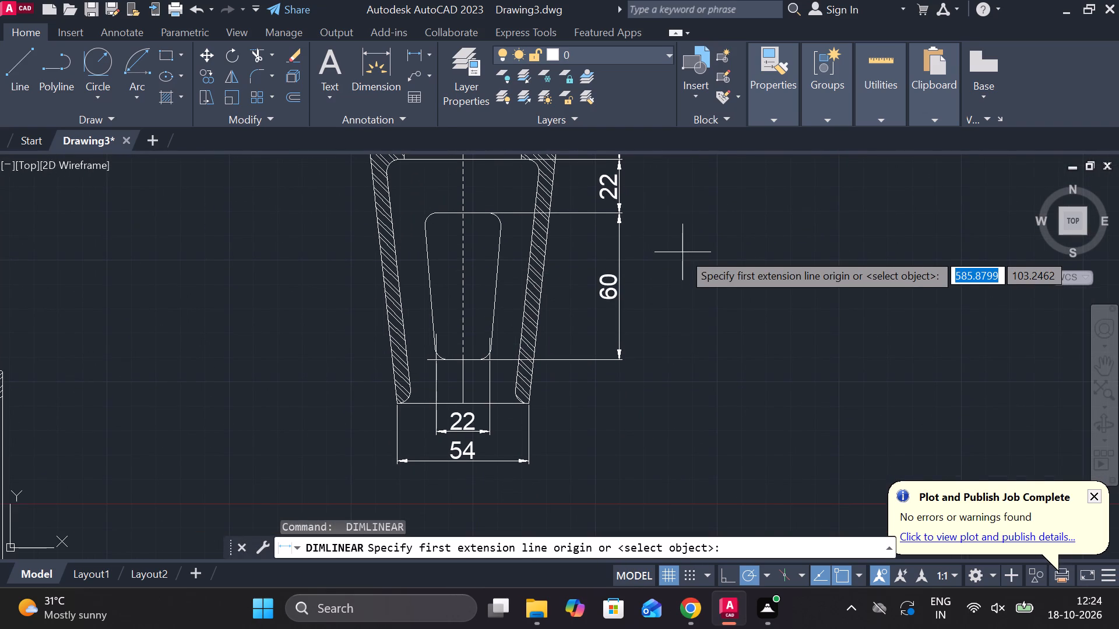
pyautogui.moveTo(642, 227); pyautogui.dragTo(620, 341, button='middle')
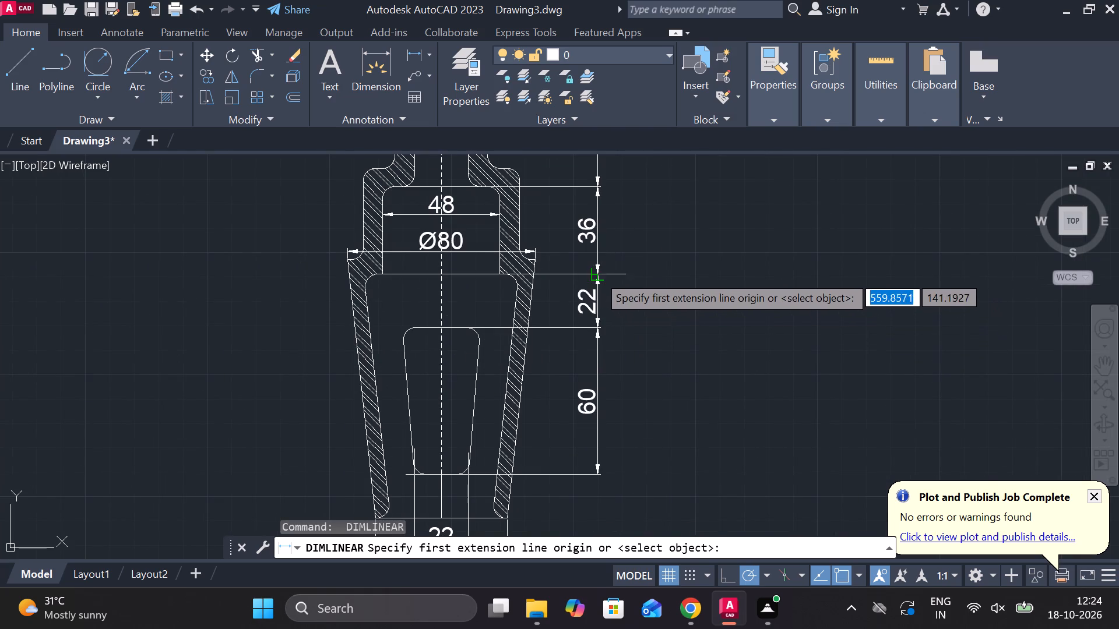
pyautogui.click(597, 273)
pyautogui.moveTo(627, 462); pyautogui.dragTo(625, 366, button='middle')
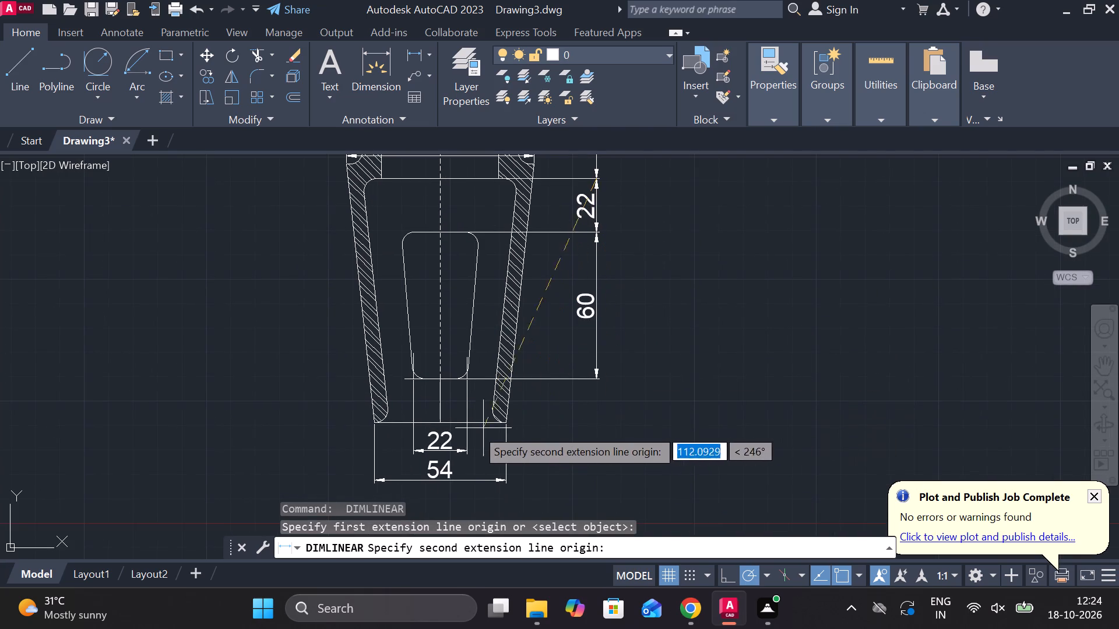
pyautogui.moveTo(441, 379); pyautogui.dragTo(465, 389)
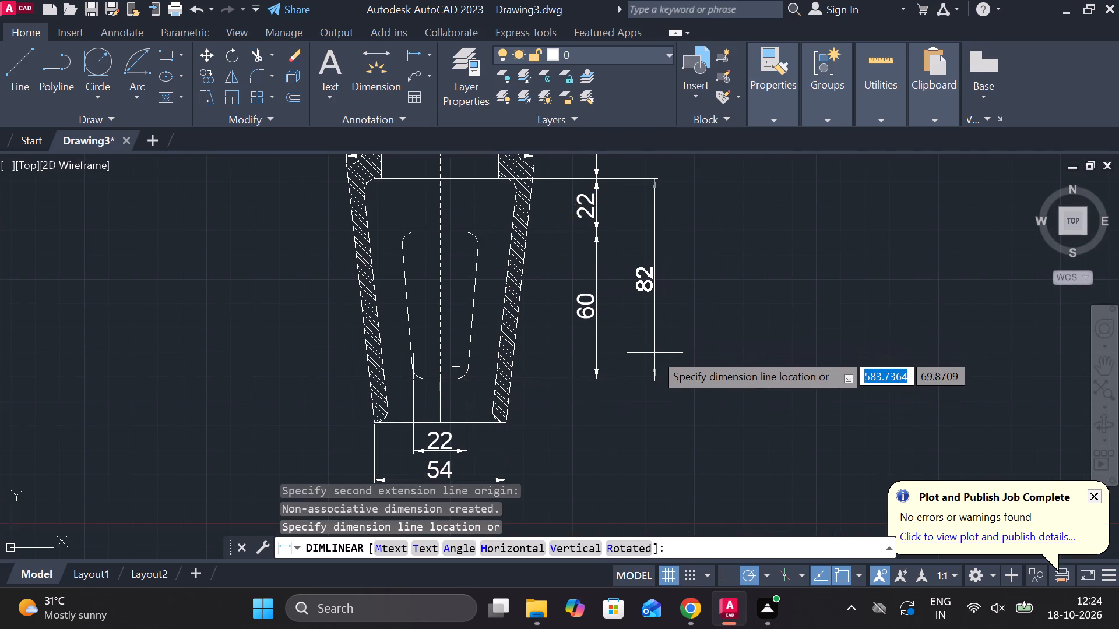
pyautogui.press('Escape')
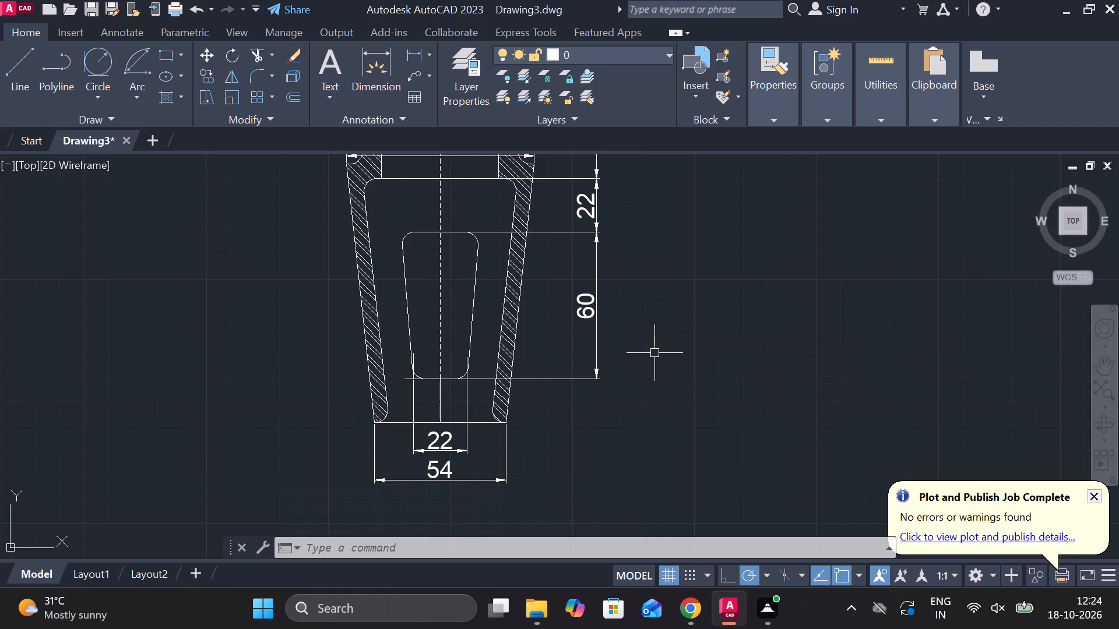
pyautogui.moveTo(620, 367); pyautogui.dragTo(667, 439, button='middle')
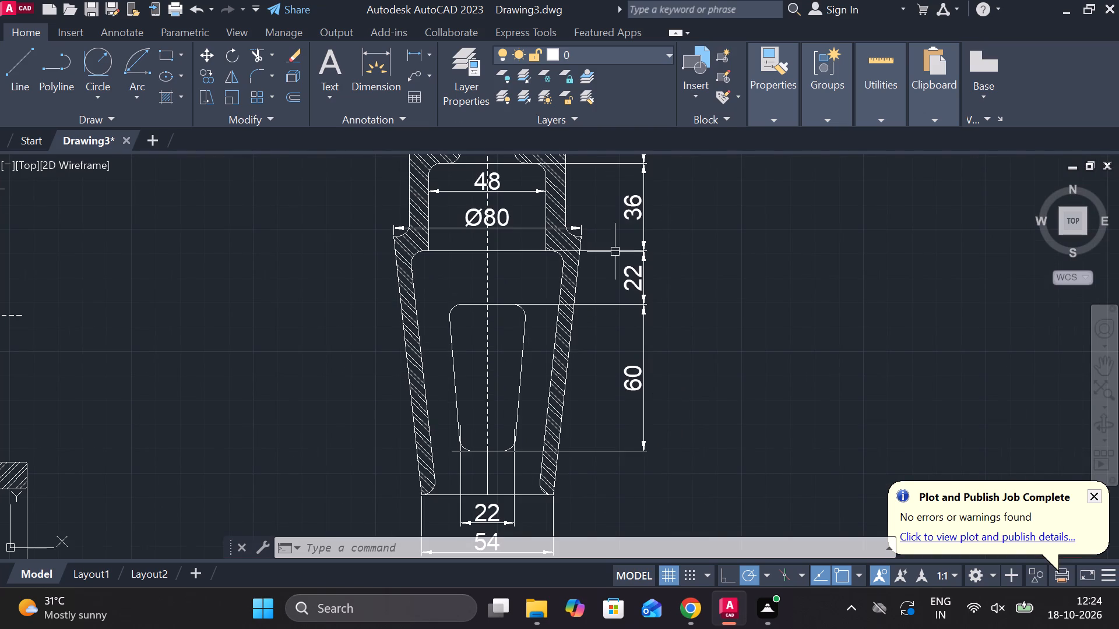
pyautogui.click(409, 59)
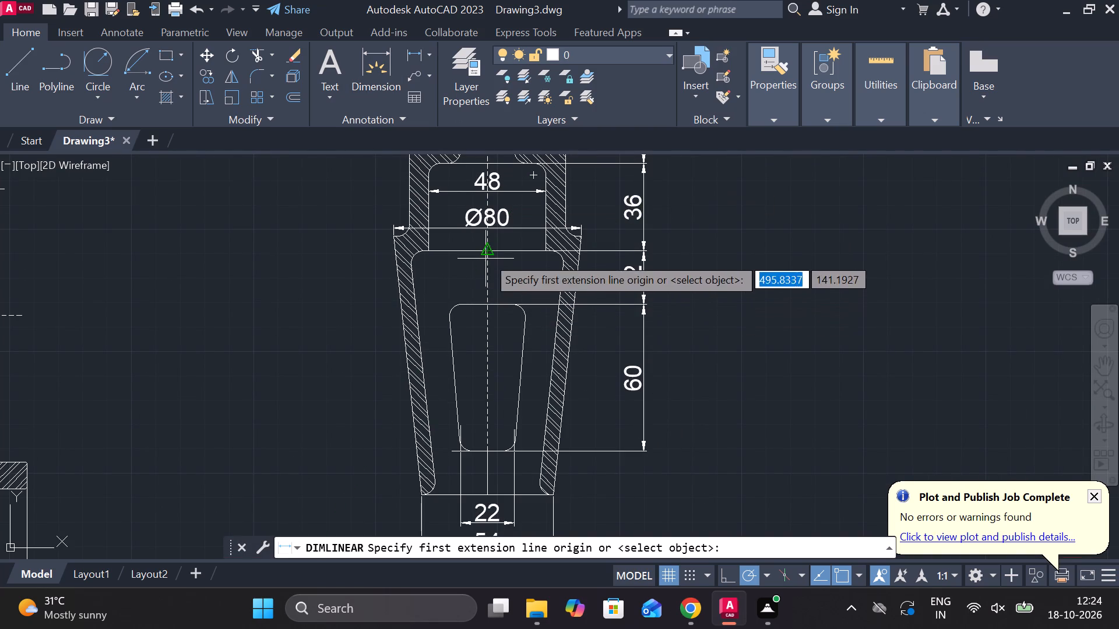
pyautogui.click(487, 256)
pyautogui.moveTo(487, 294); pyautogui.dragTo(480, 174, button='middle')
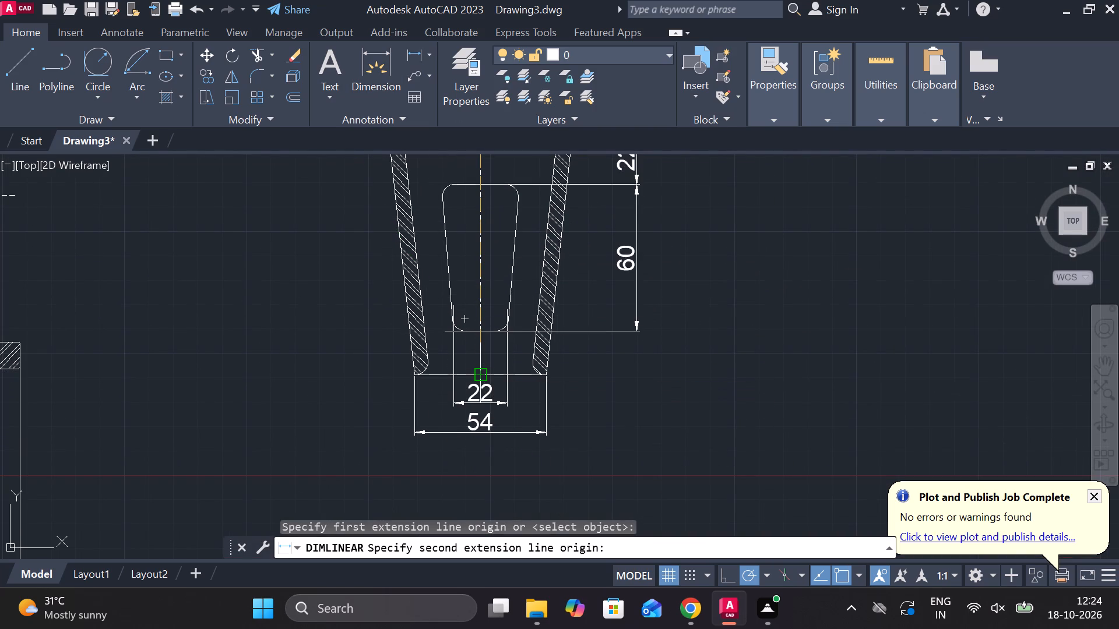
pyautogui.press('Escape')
# Dimension the height from the part's bottom edge to the tapered cavity's top edge, placing the linear dimension outside the 60 dimension.
pyautogui.click(417, 52)
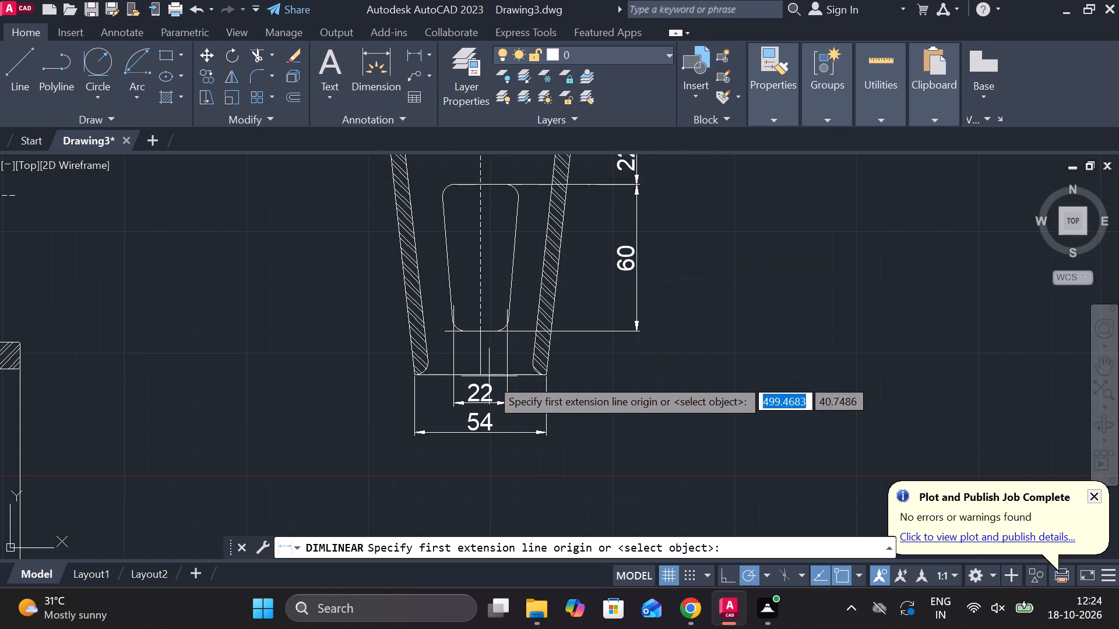
pyautogui.click(476, 373)
pyautogui.moveTo(478, 358); pyautogui.dragTo(467, 513, button='middle')
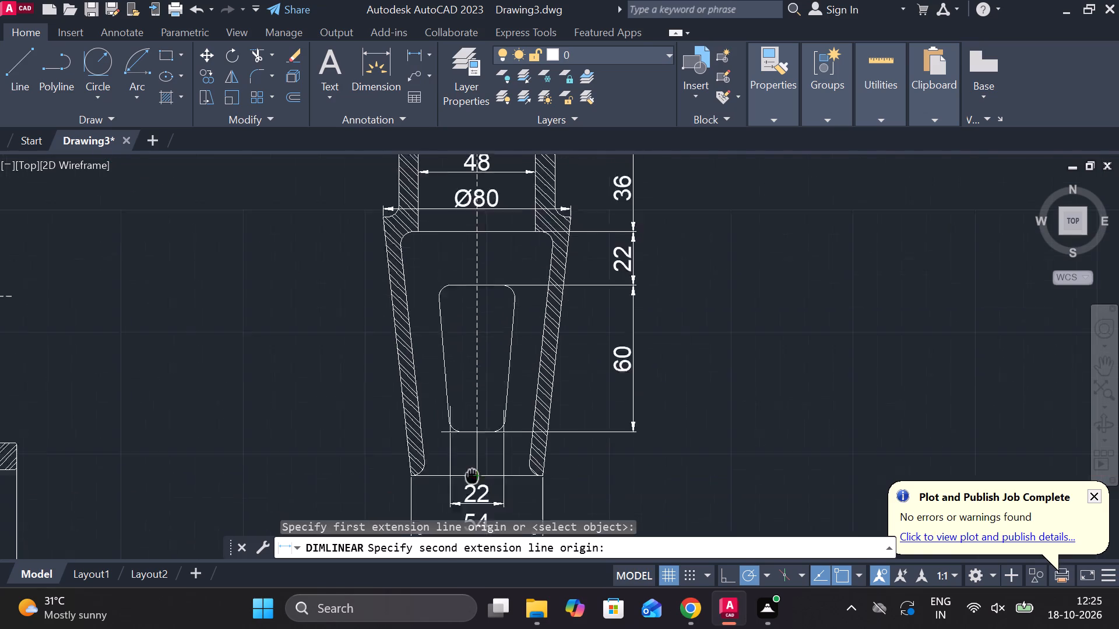
pyautogui.moveTo(467, 513); pyautogui.dragTo(466, 521, button='middle')
pyautogui.click(475, 291)
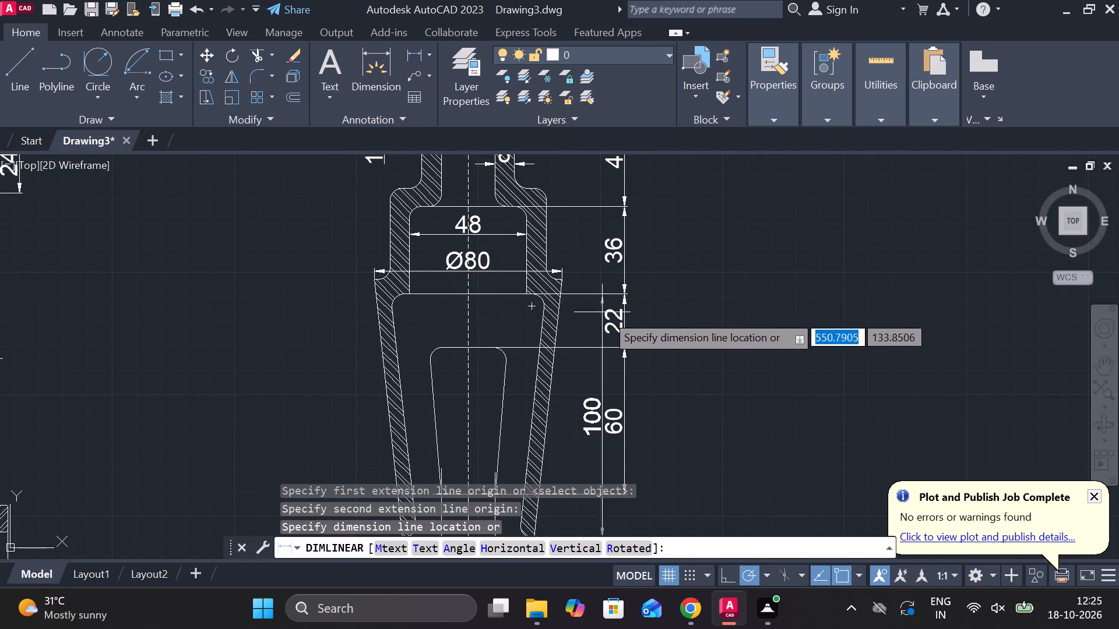
pyautogui.click(659, 303)
pyautogui.scroll(-1, 675, 300)
pyautogui.moveTo(681, 301); pyautogui.dragTo(678, 294, button='middle')
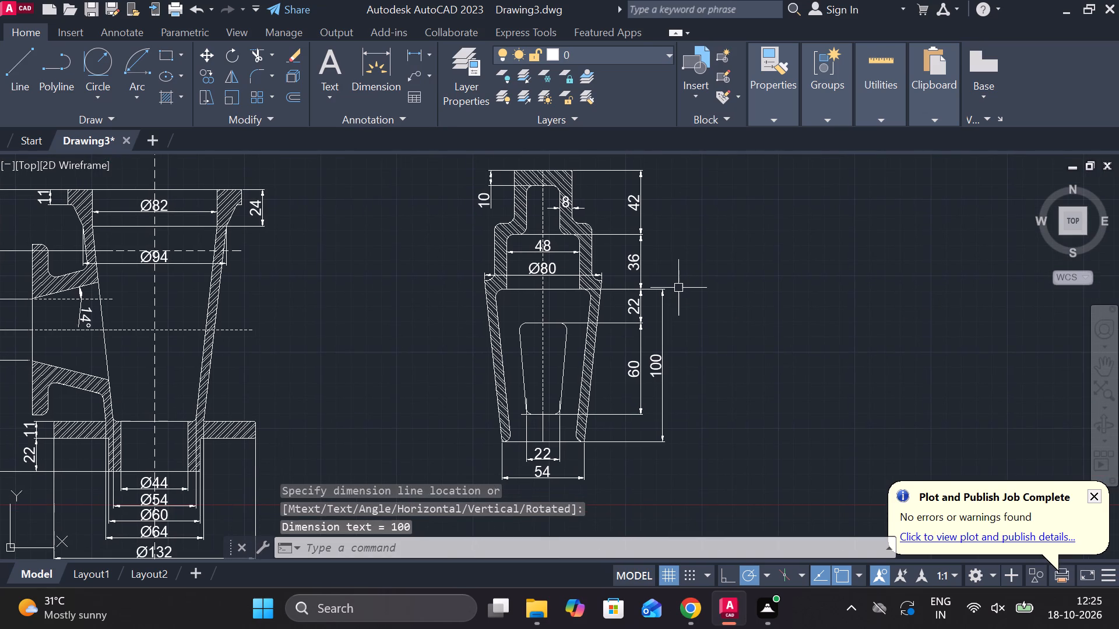
# Trim the two vertical line stubs projecting above the inner window's lower rounded corners.
pyautogui.scroll(1, 592, 367)
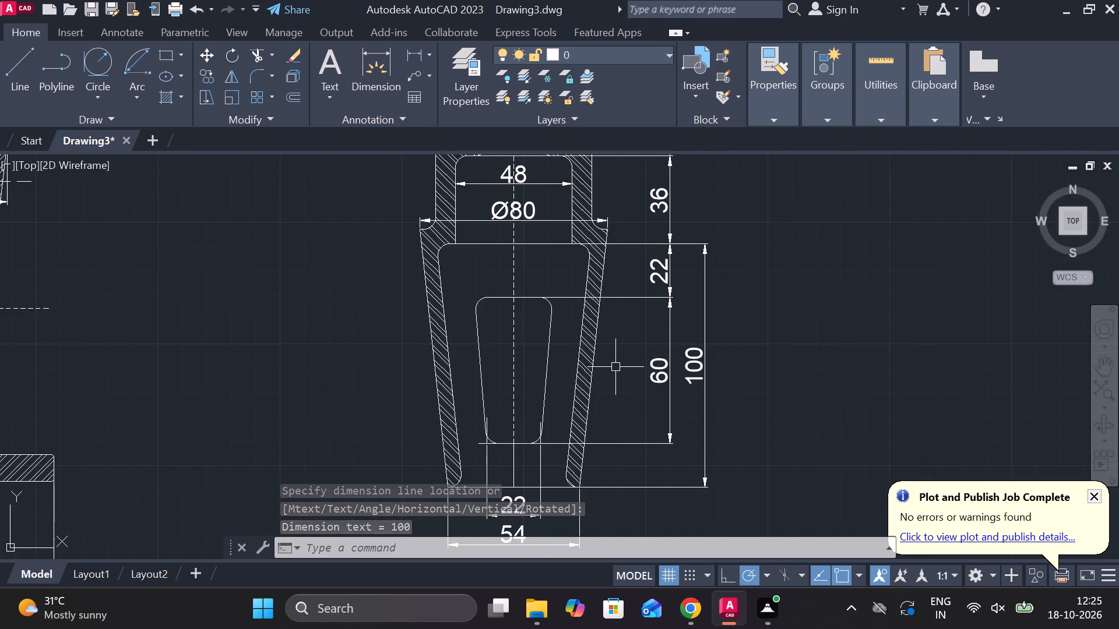
pyautogui.moveTo(608, 378); pyautogui.dragTo(608, 349, button='middle')
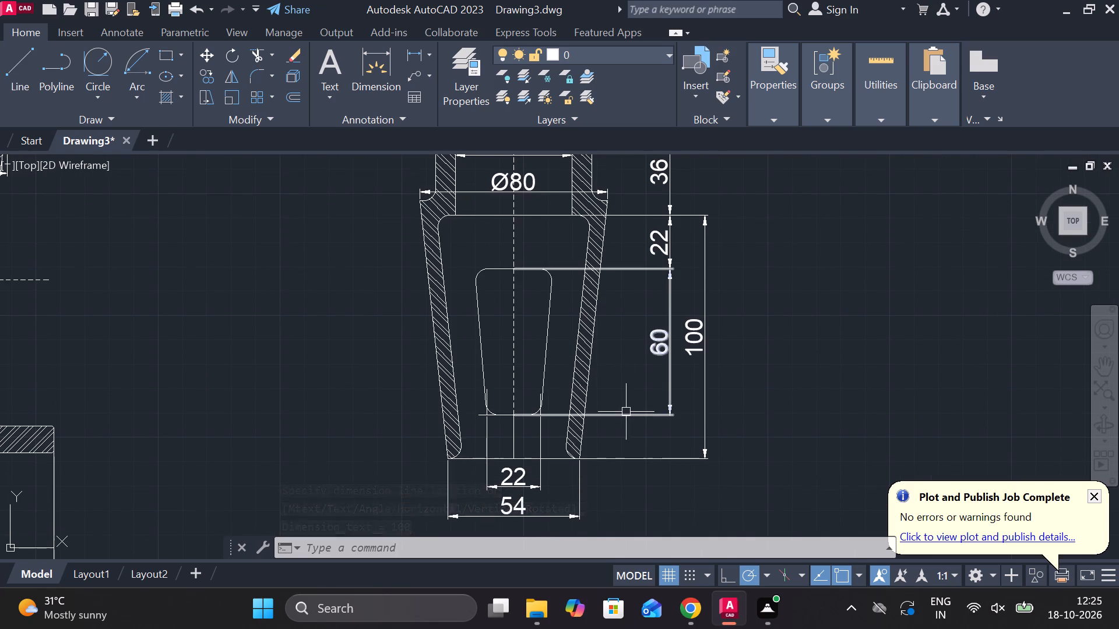
pyautogui.scroll(2, 470, 407)
pyautogui.write('TR')
pyautogui.press('space')
pyautogui.click(513, 378)
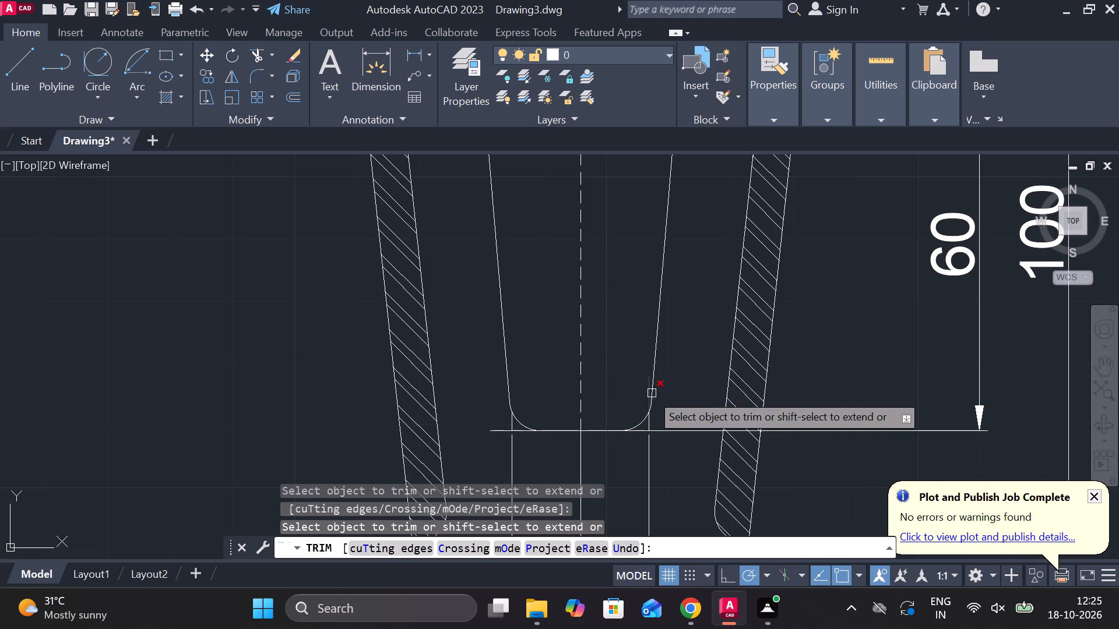
pyautogui.click(646, 388)
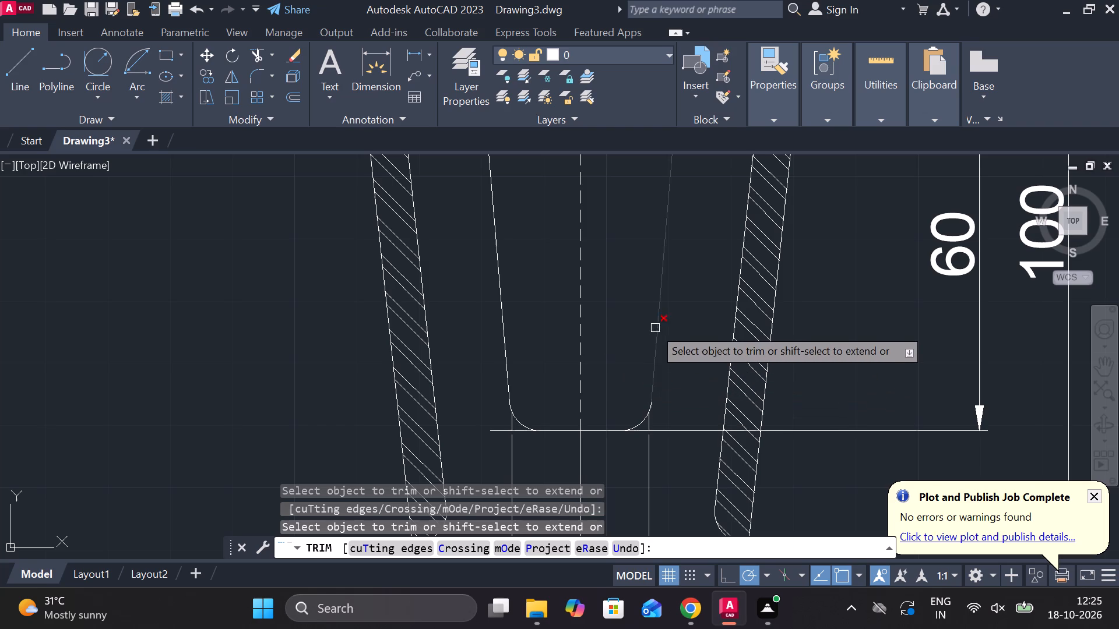
pyautogui.press('Escape')
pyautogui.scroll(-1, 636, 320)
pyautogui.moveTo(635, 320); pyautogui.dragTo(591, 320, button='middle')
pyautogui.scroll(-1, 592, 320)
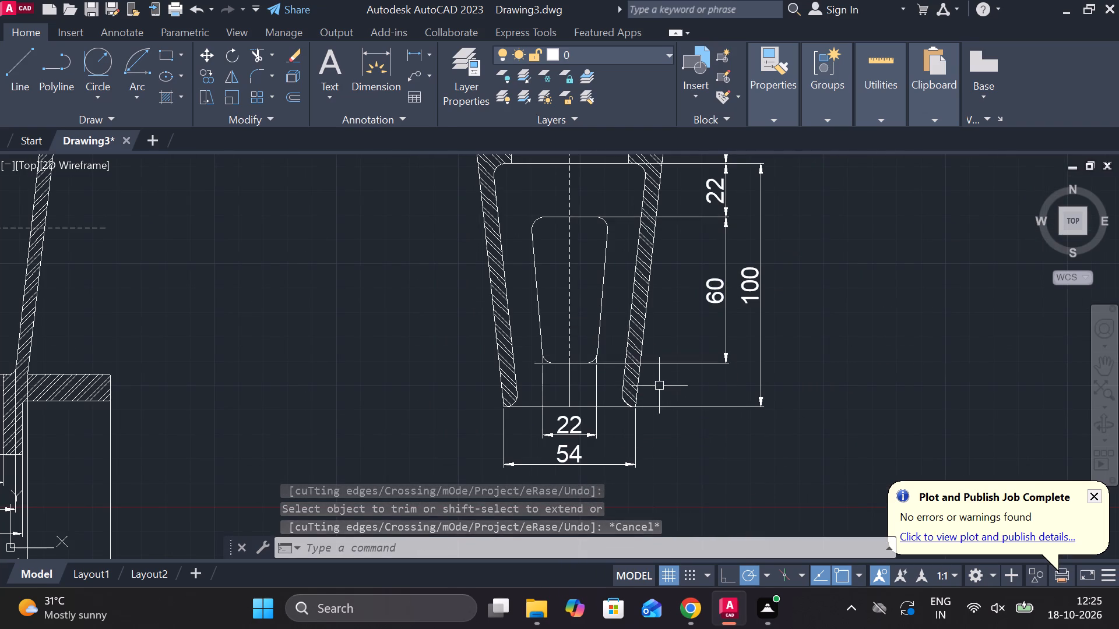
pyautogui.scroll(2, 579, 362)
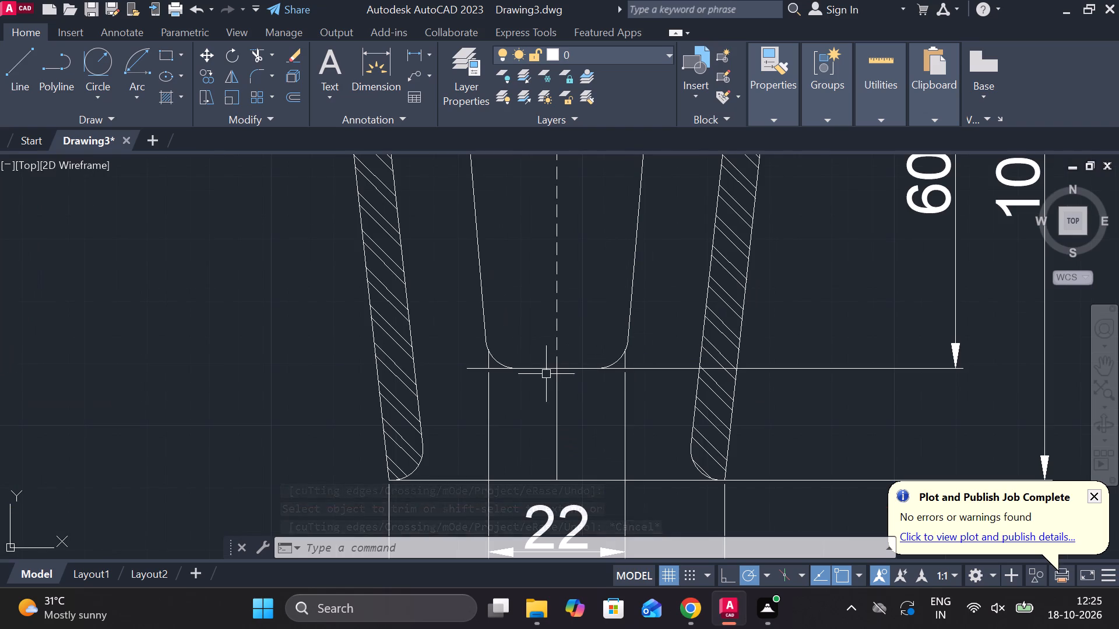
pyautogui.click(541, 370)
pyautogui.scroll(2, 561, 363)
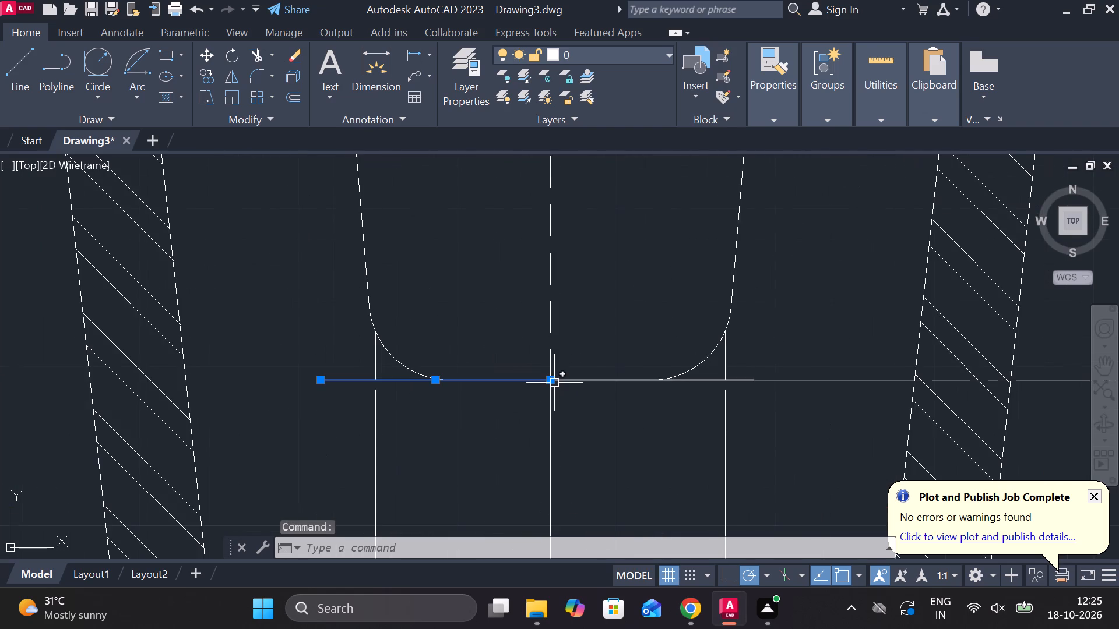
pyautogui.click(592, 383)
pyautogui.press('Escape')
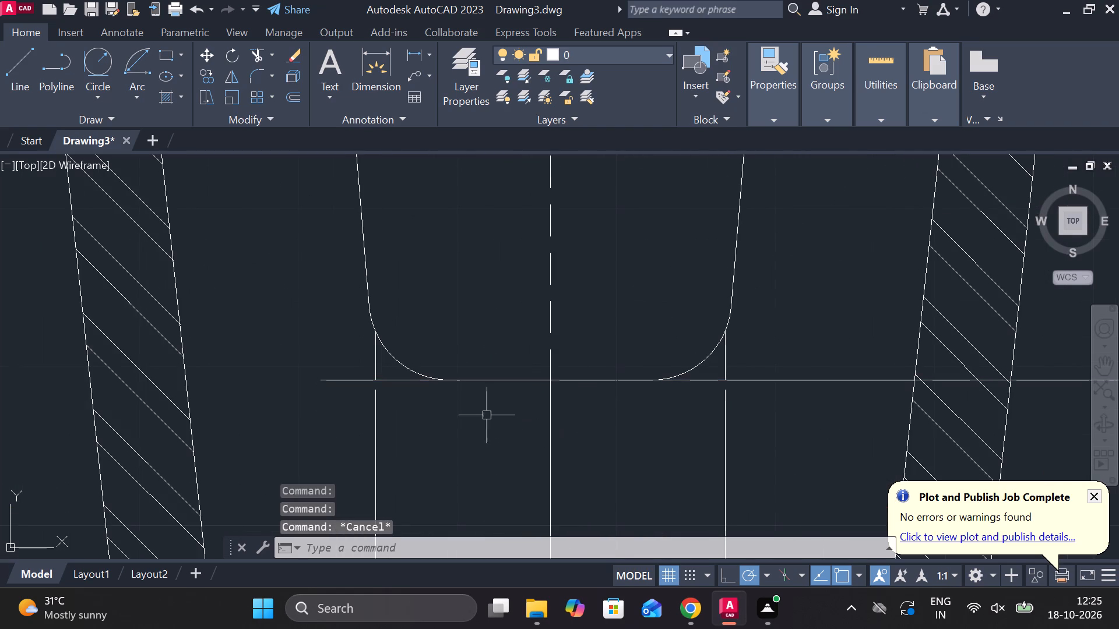
# Offset the short horizontal line at the inner window's bottom edge upward by 30.
pyautogui.click(412, 379)
pyautogui.press('o')
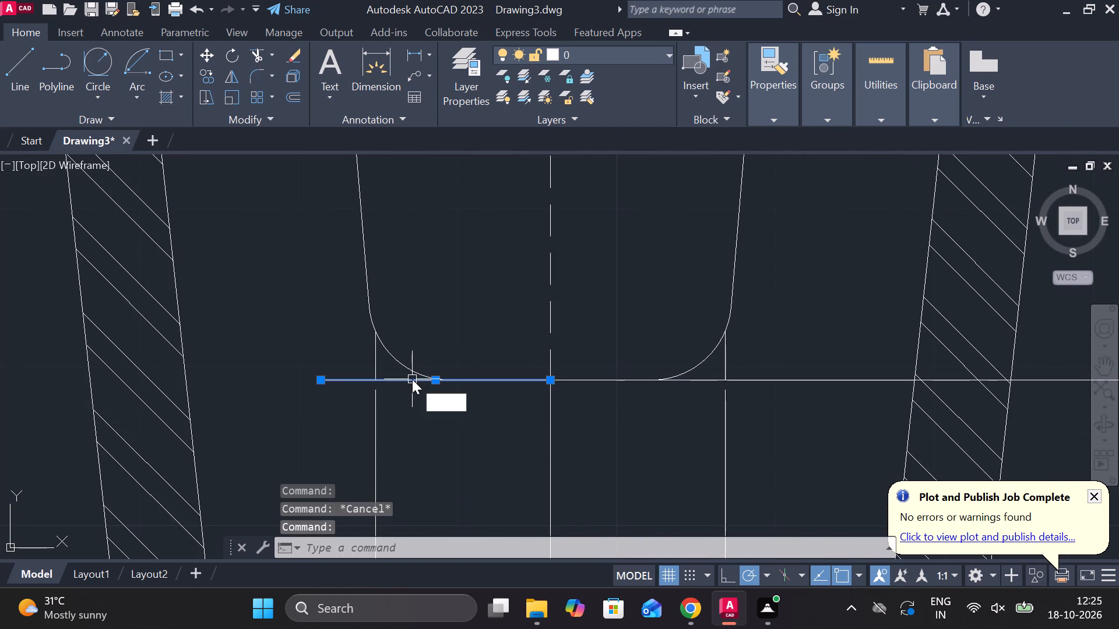
pyautogui.press('Return')
pyautogui.press('Return')
pyautogui.write('30')
pyautogui.press('Return')
pyautogui.scroll(-2, 444, 243)
pyautogui.moveTo(448, 243); pyautogui.dragTo(466, 415, button='middle')
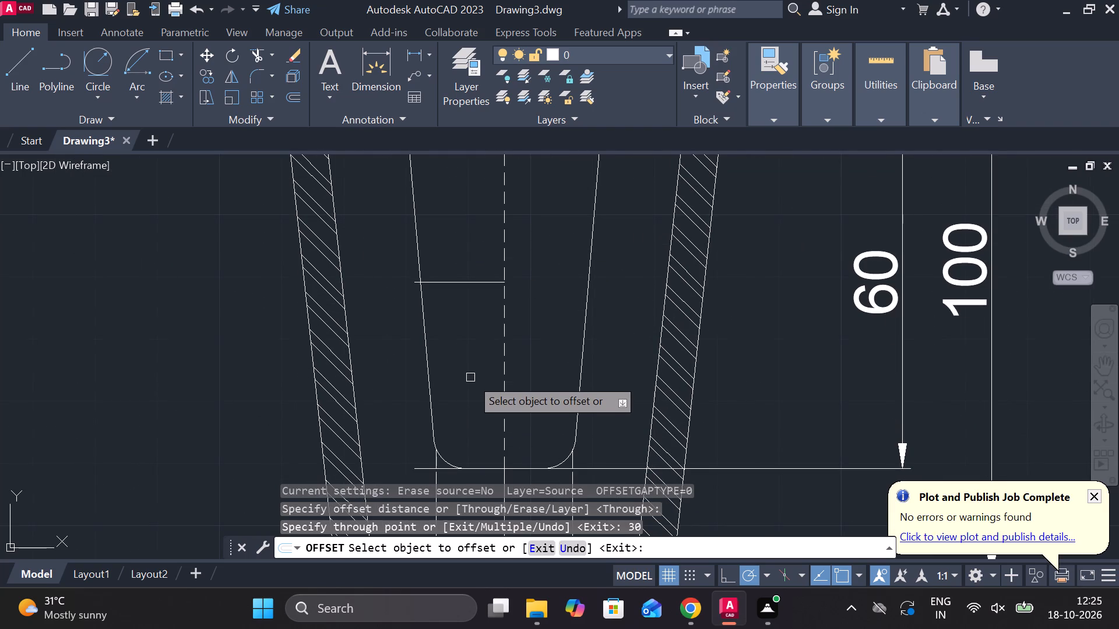
pyautogui.press('Escape')
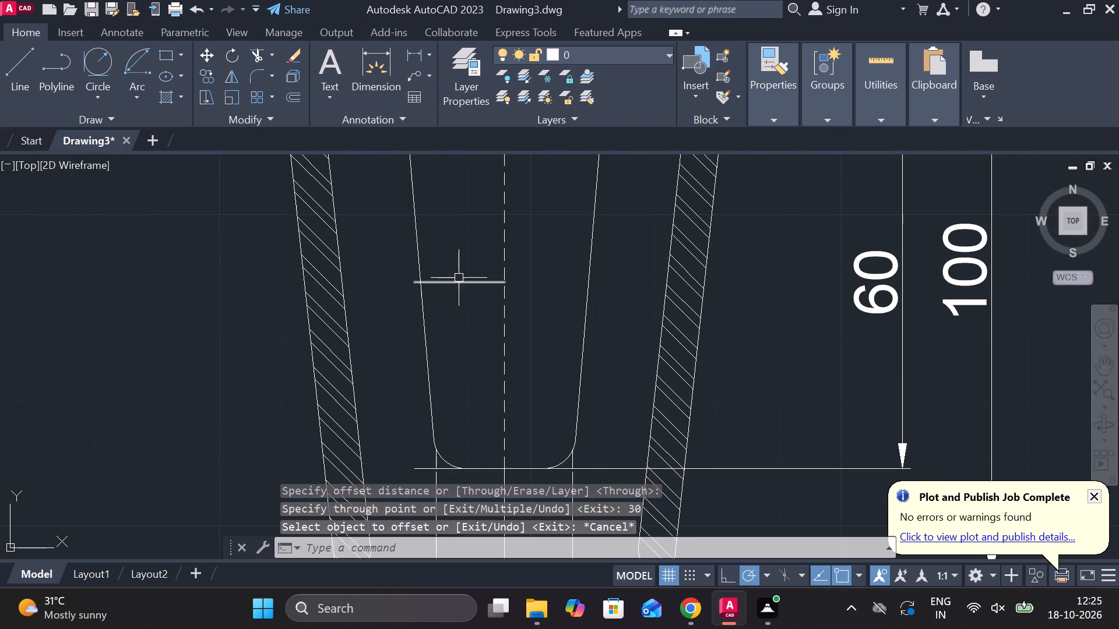
# Lengthen the offset line at both ends past the hatched tapered walls, extending its right-hand end by about 47 units.
pyautogui.click(459, 283)
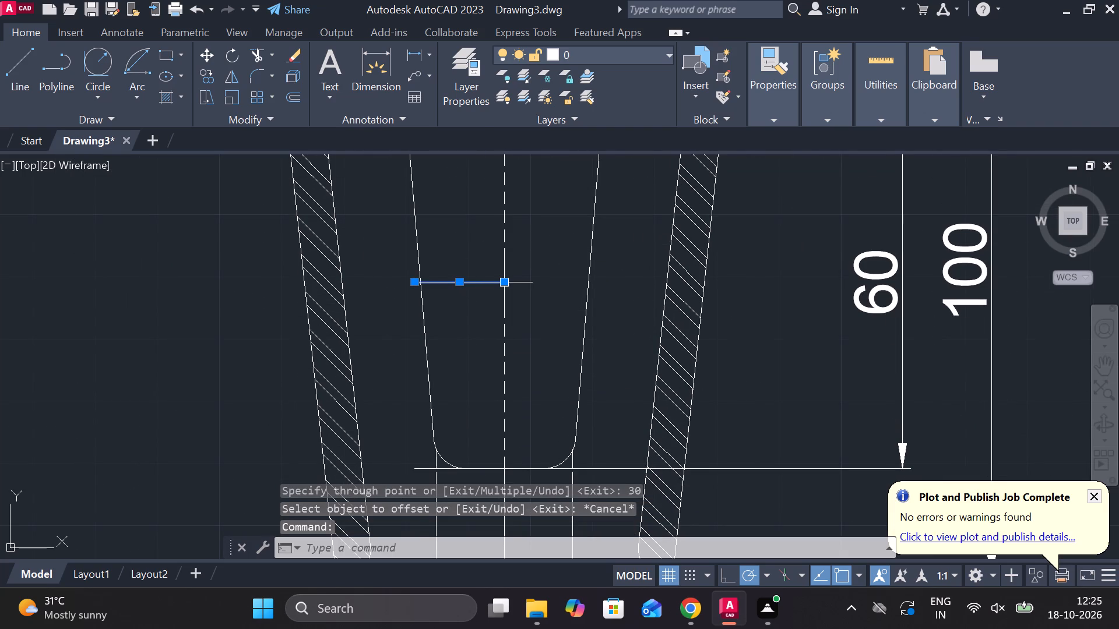
pyautogui.click(561, 327)
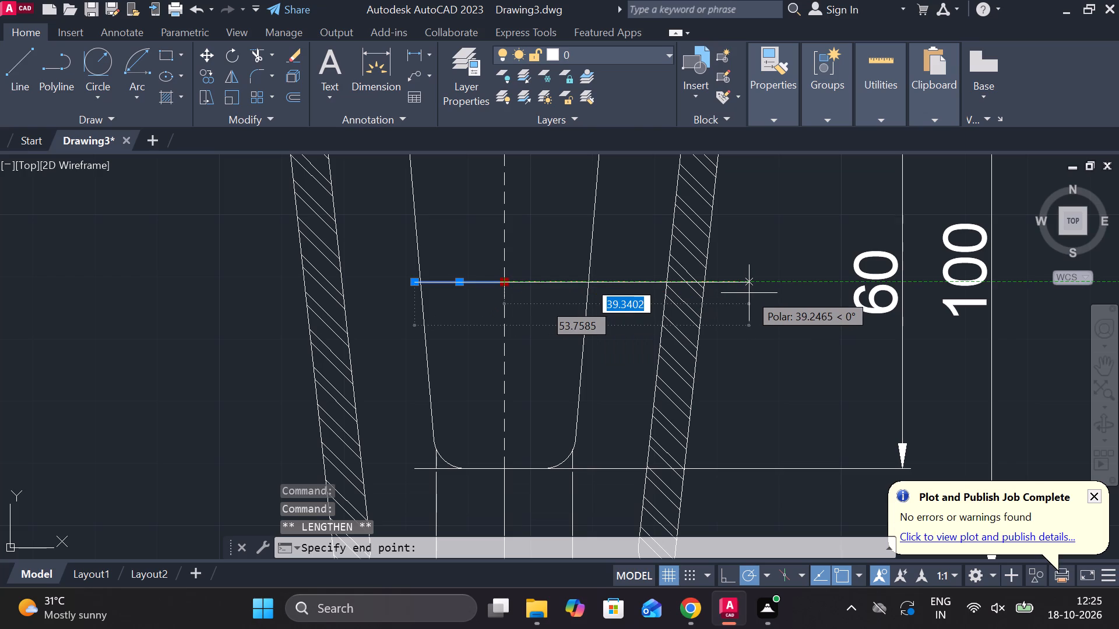
pyautogui.click(798, 288)
pyautogui.press('Escape')
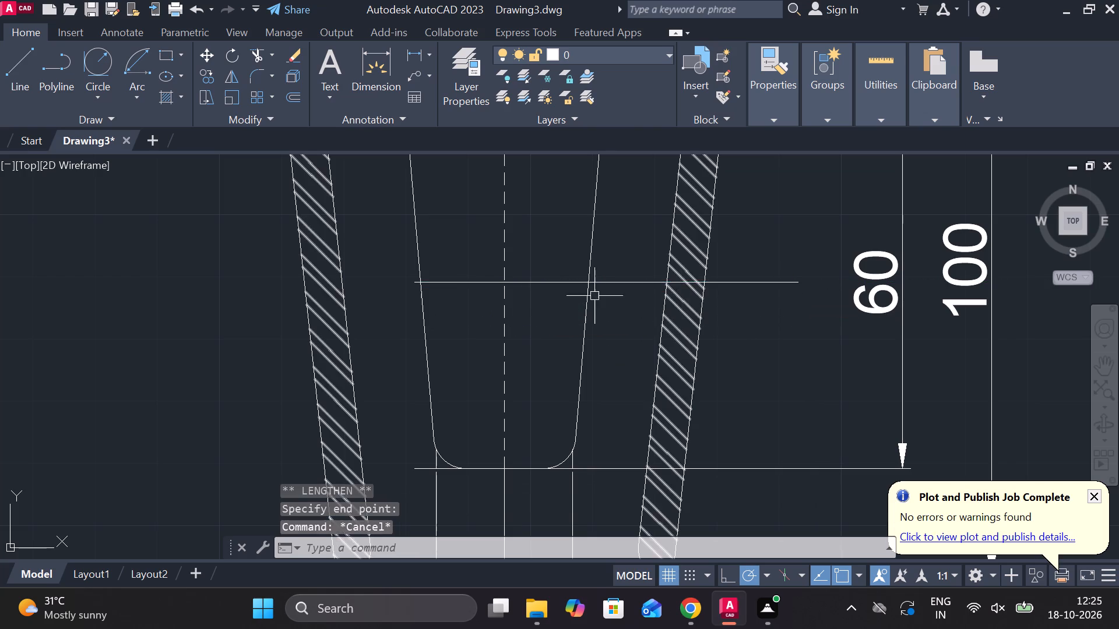
pyautogui.click(461, 284)
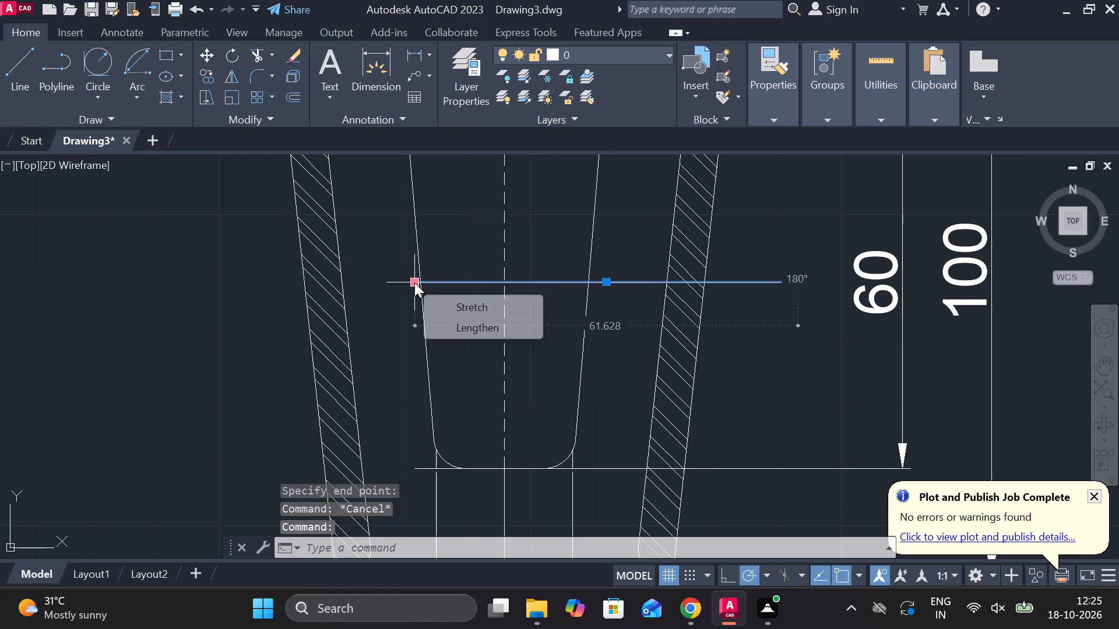
pyautogui.click(469, 327)
pyautogui.click(252, 318)
pyautogui.press('Escape')
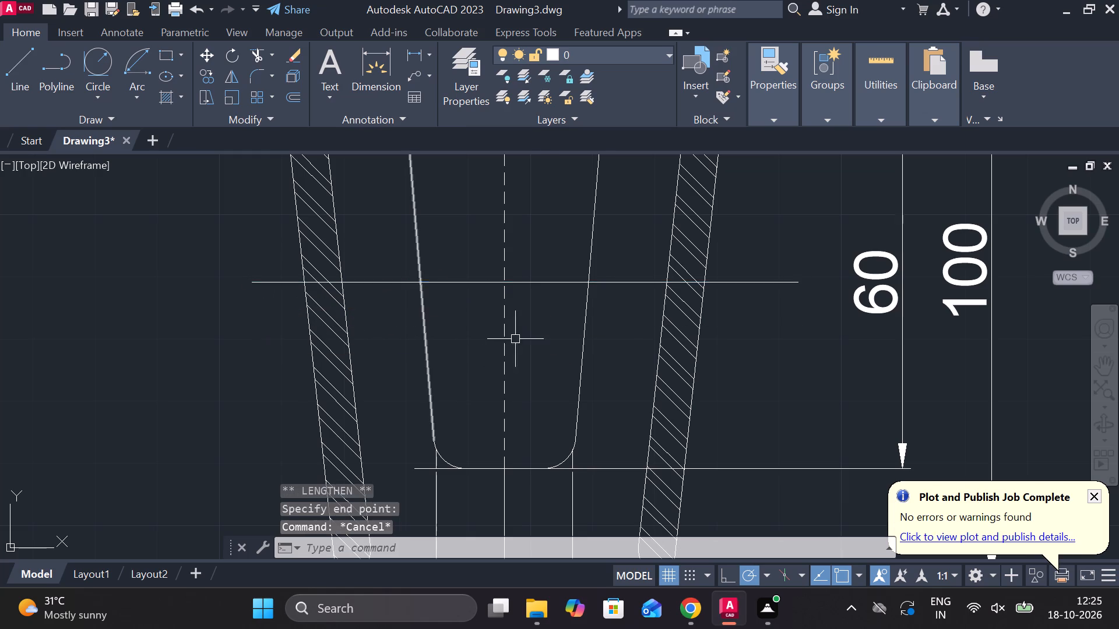
# Dimension the vertical distance from the lengthened line to the inner window's bottom edge, placing it just outside the right-hand hatched wall.
pyautogui.scroll(-2, 657, 334)
pyautogui.click(413, 55)
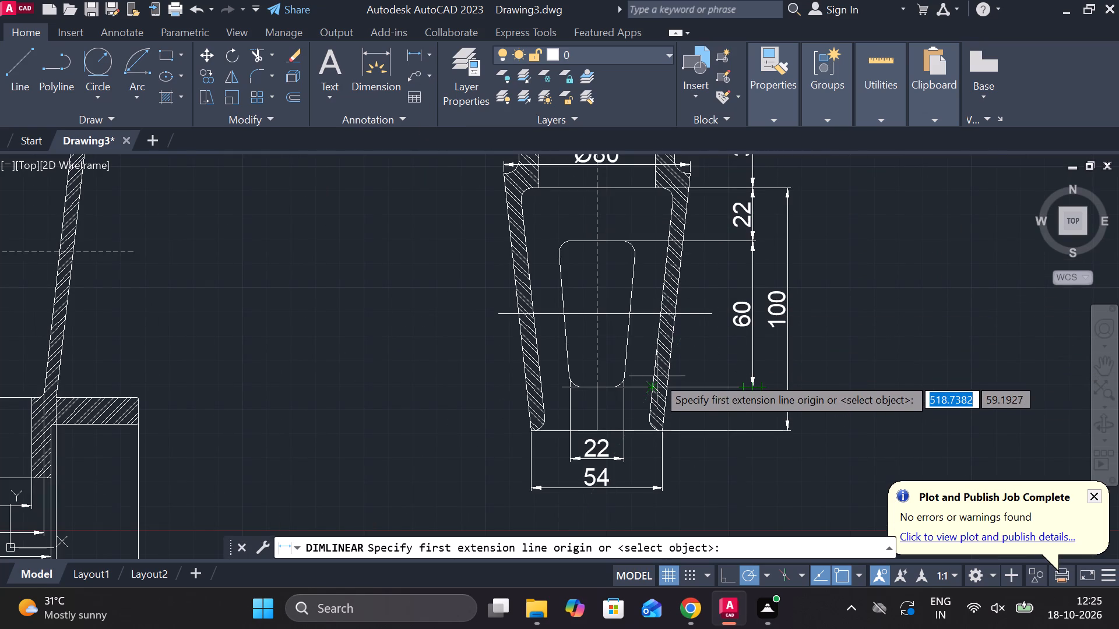
pyautogui.click(692, 310)
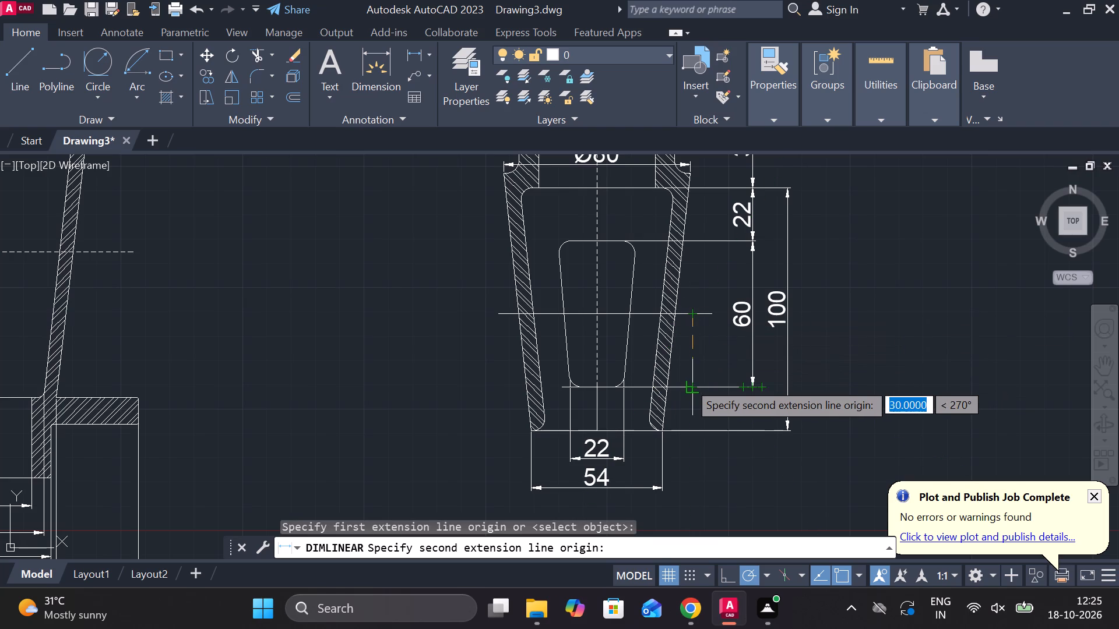
pyautogui.click(688, 381)
pyautogui.click(704, 375)
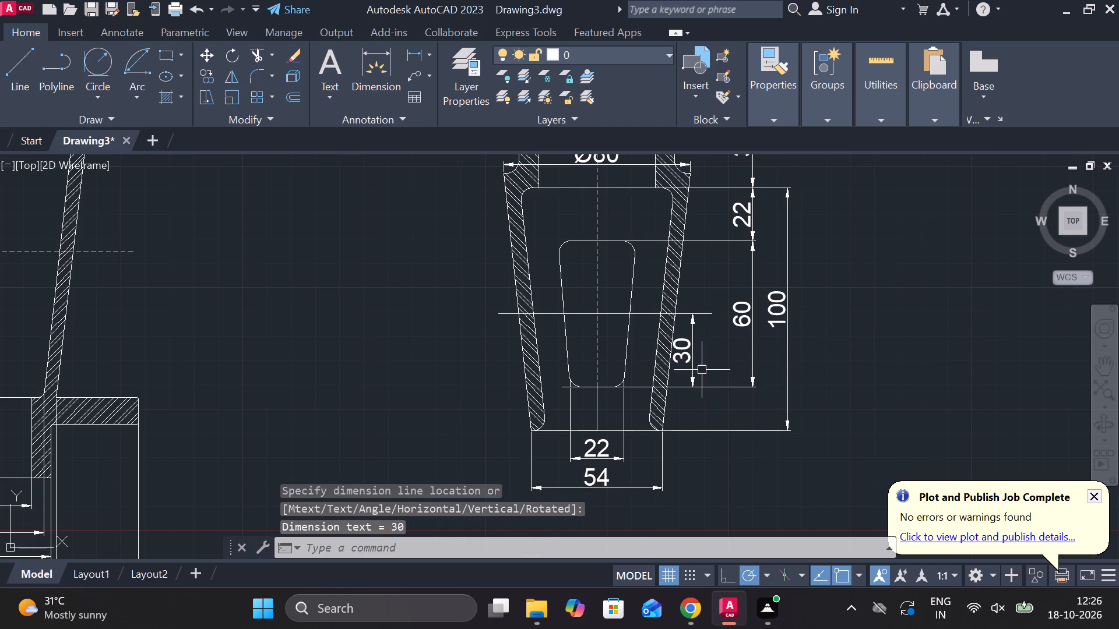
# Move the 30 dimension between the reference line and the inner window's bottom slightly farther out from the hatched wall.
pyautogui.scroll(2, 696, 362)
pyautogui.click(679, 346)
pyautogui.click(658, 337)
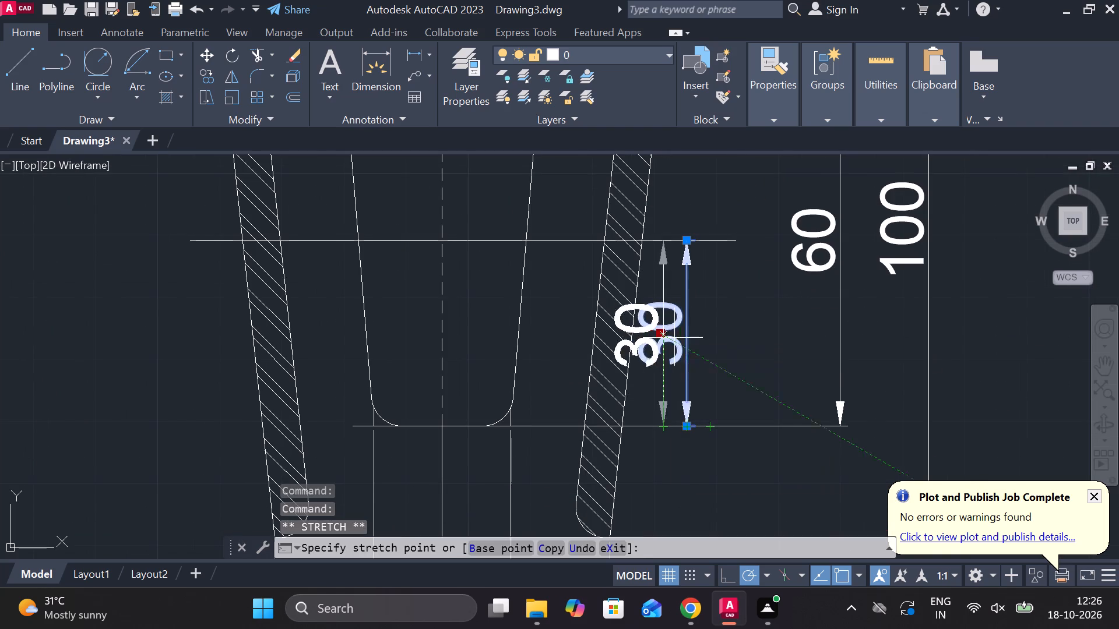
pyautogui.click(707, 338)
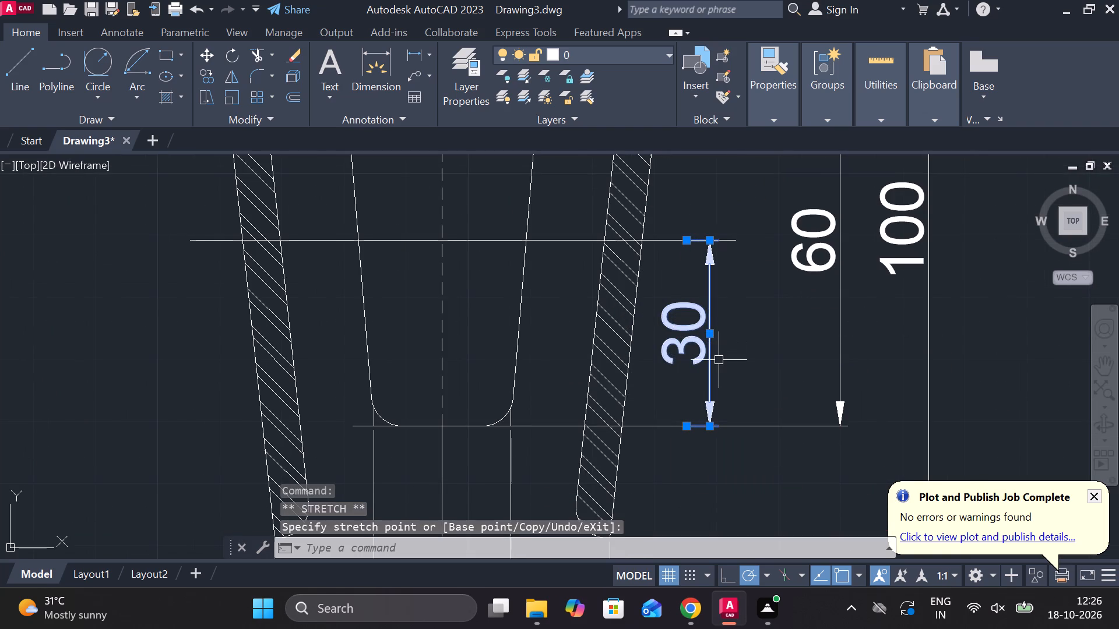
pyautogui.press('Escape')
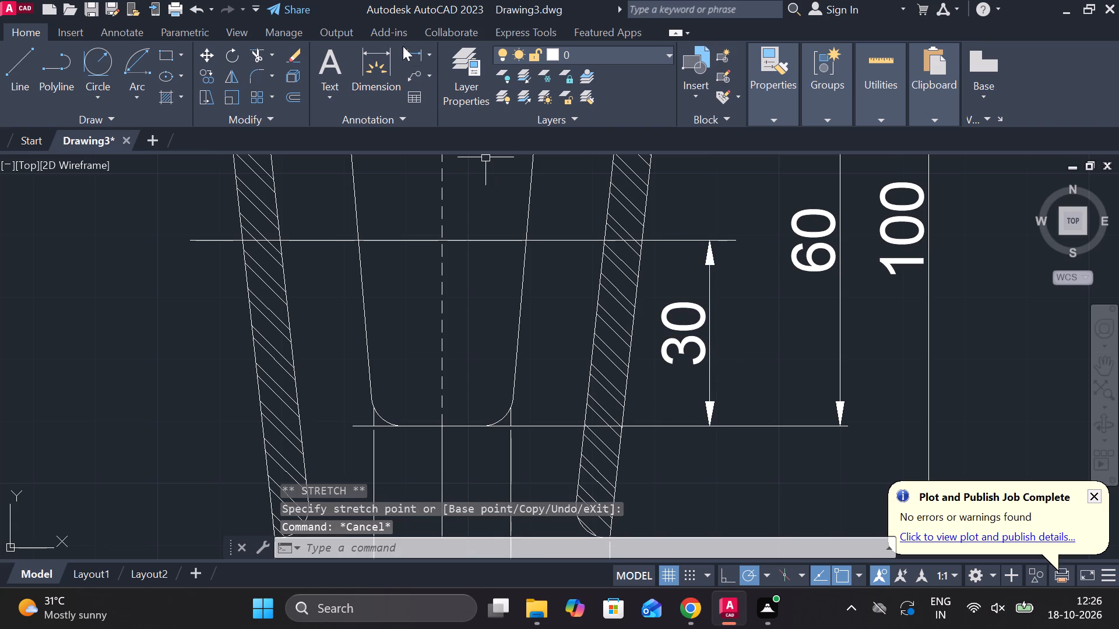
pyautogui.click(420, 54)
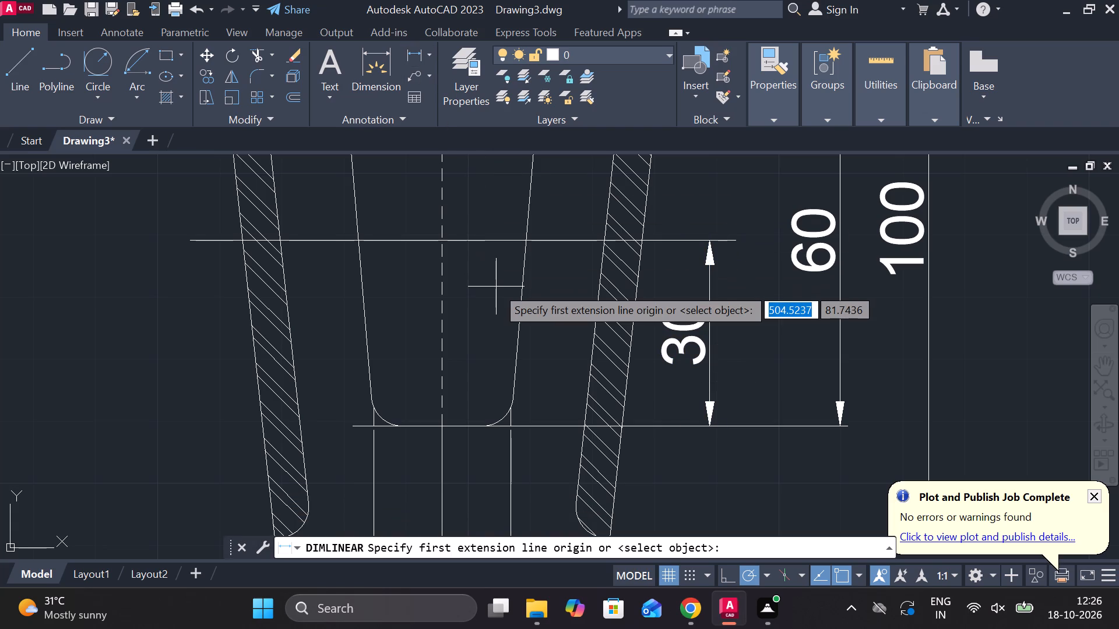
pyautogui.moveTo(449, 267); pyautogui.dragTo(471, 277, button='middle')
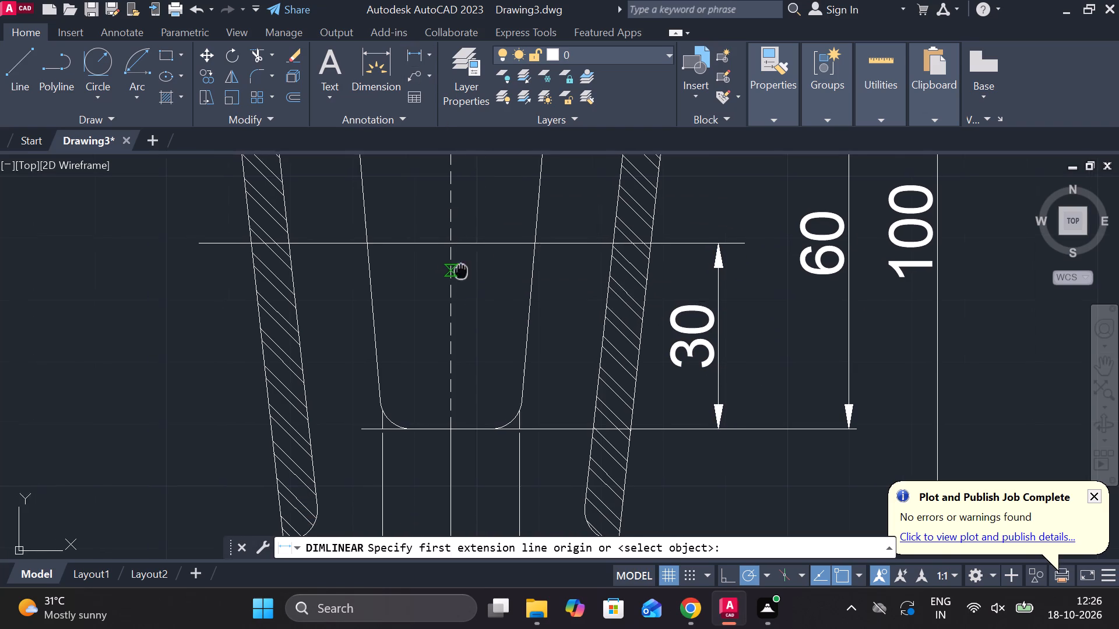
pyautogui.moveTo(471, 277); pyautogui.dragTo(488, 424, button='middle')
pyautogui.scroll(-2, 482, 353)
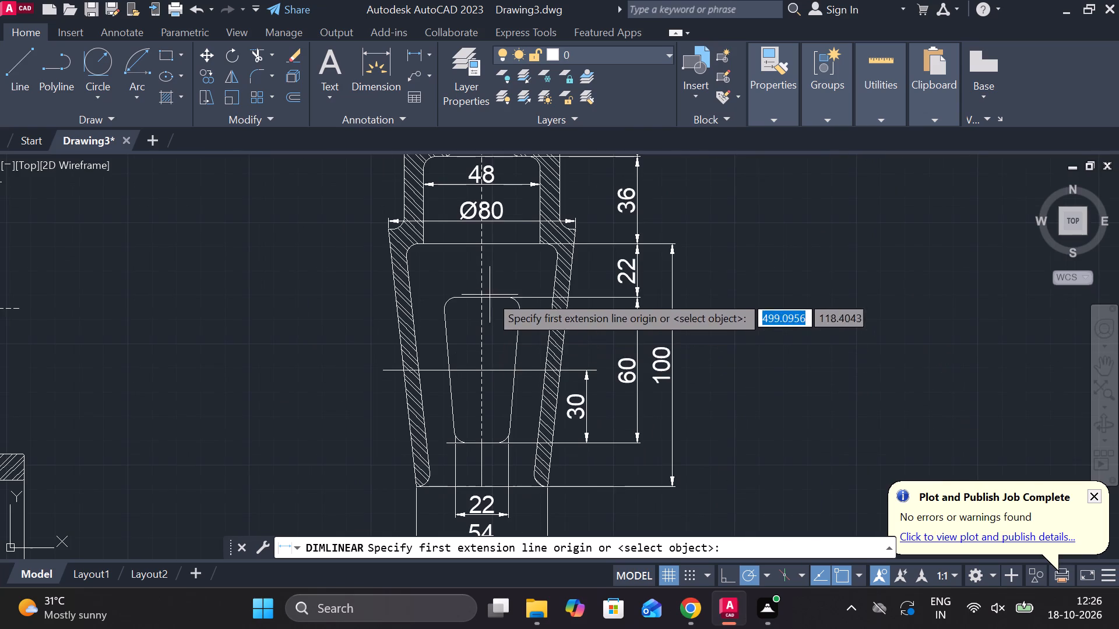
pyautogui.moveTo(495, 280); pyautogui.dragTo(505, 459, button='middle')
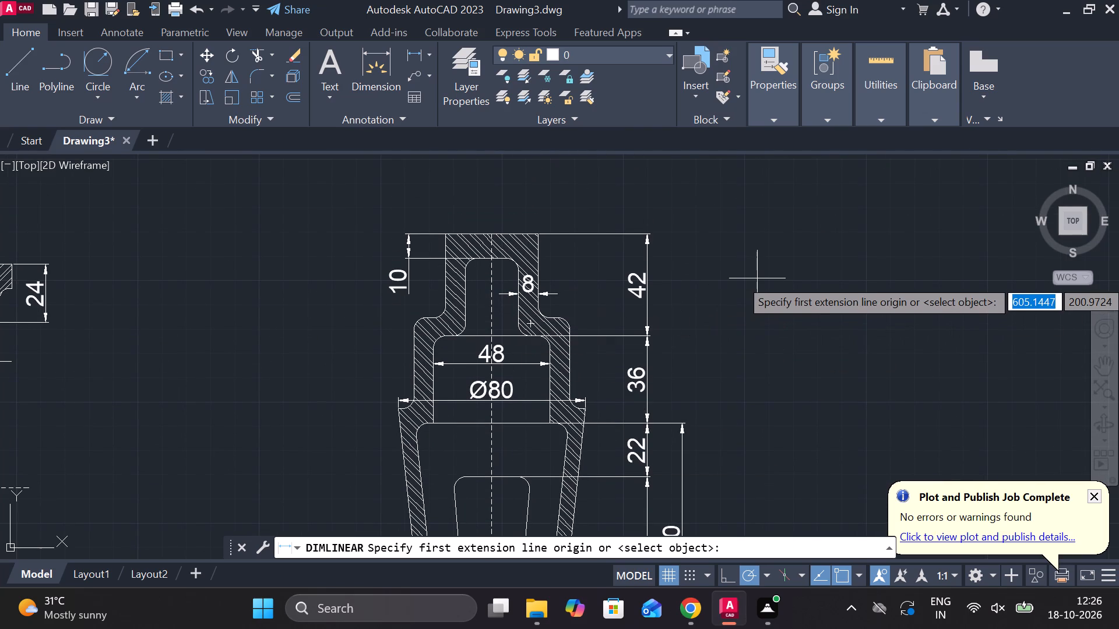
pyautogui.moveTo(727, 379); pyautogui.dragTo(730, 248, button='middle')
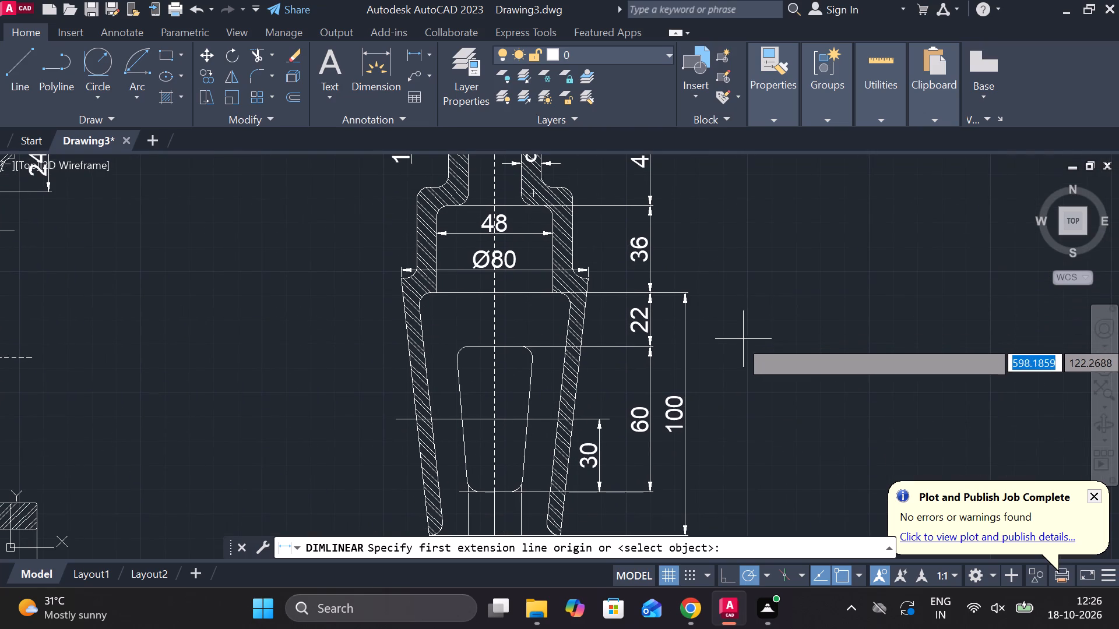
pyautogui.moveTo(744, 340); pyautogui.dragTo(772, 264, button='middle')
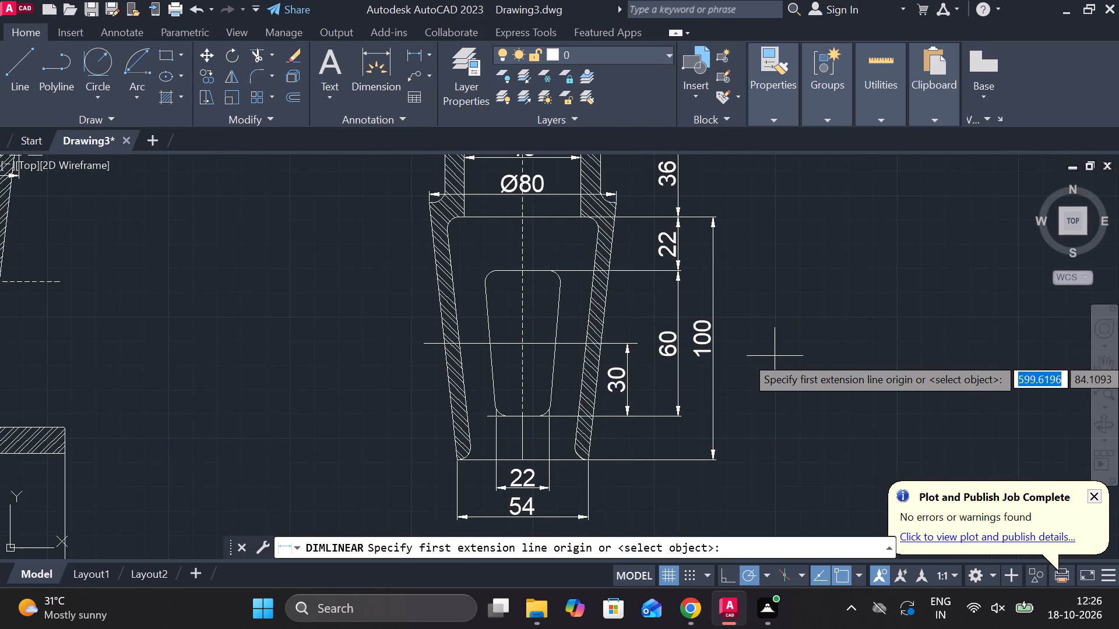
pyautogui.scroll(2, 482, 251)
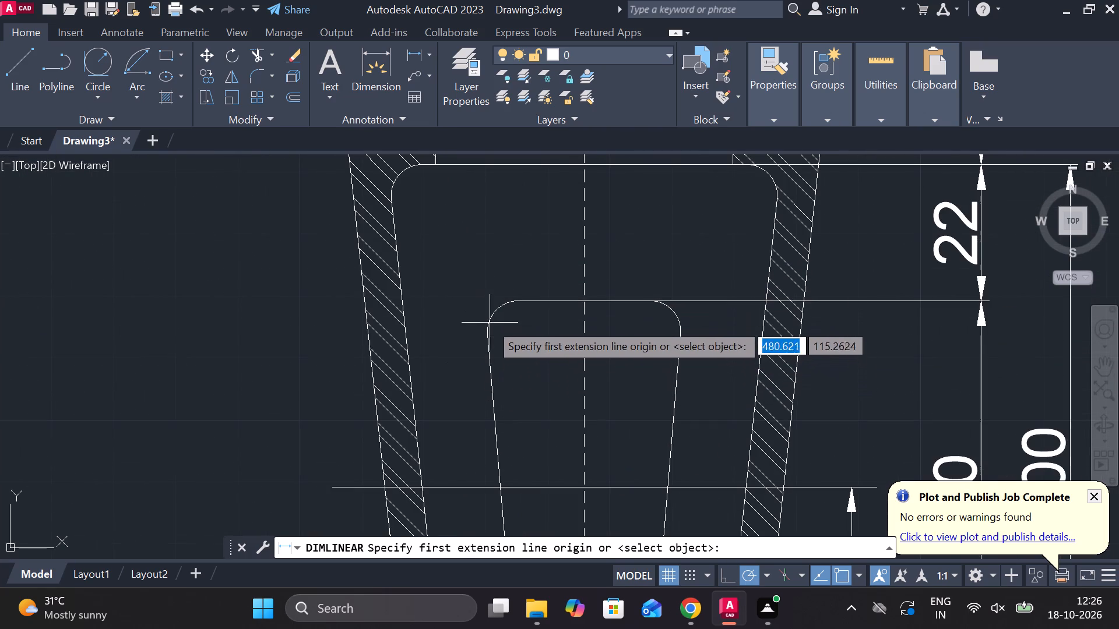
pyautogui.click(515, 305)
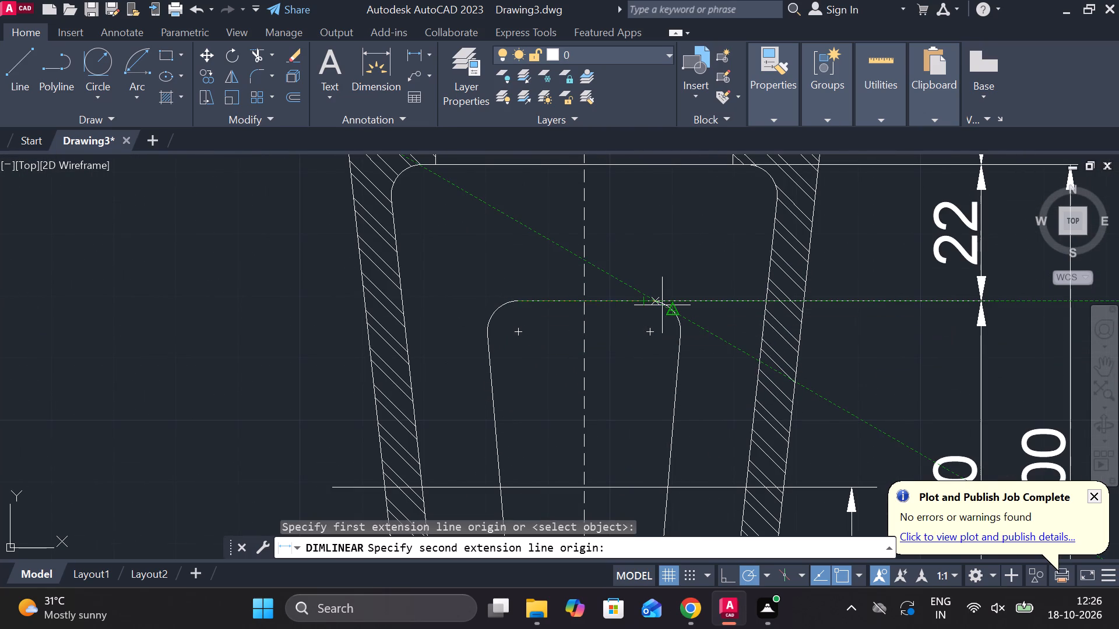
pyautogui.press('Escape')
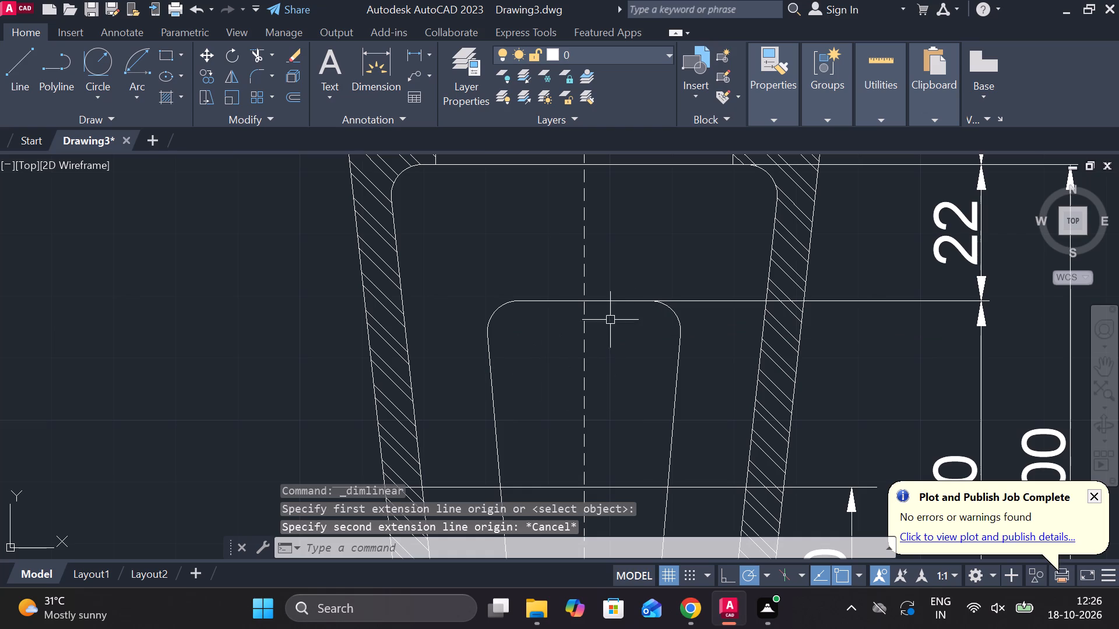
# Offset the dashed vertical centreline of the tapered part by 16 to both sides.
pyautogui.click(582, 260)
pyautogui.press('o')
pyautogui.press('Return')
pyautogui.press('Return')
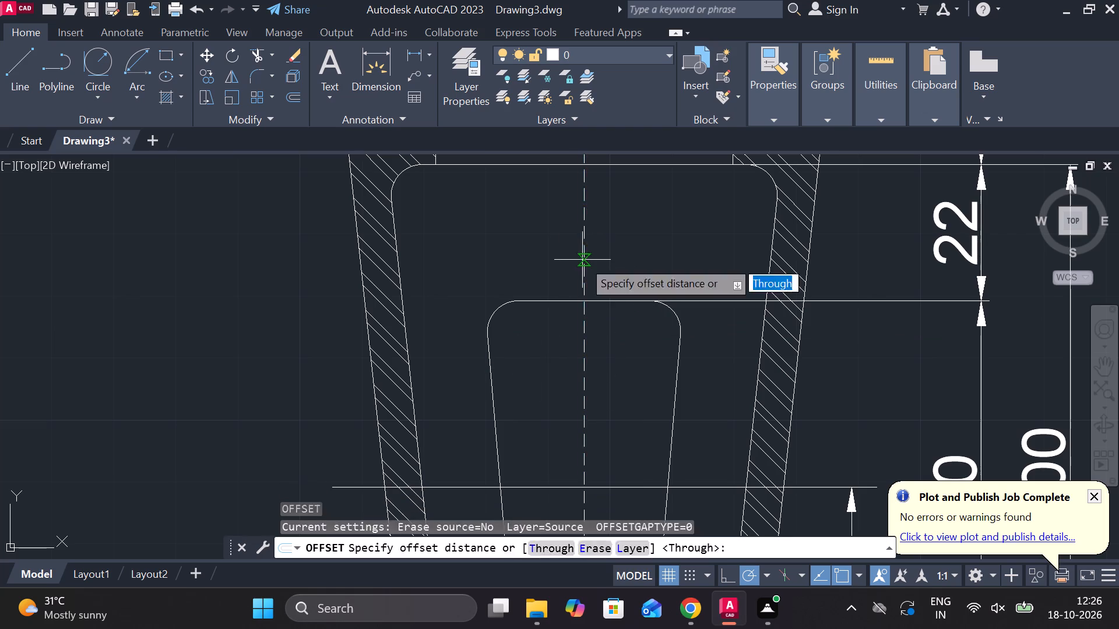
pyautogui.press('1')
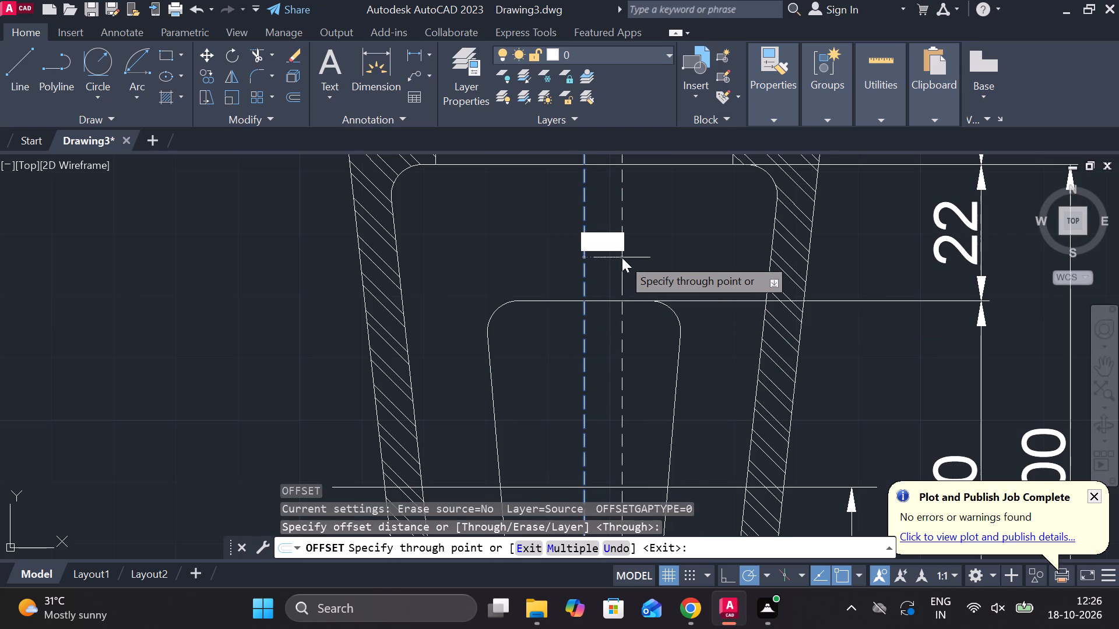
pyautogui.press('6')
pyautogui.press('Return')
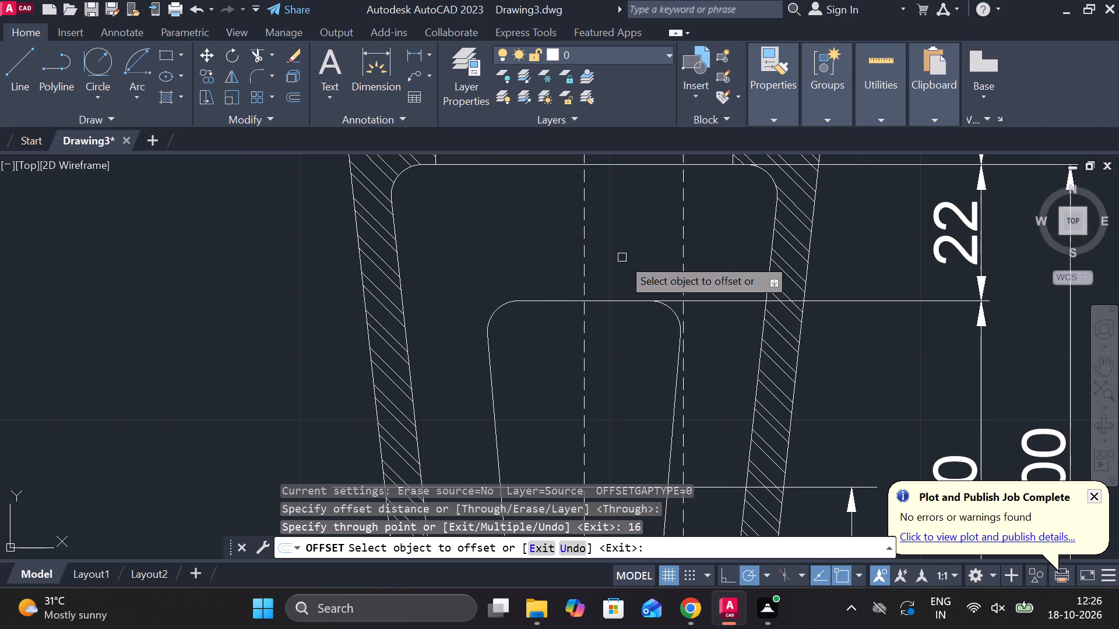
pyautogui.click(585, 266)
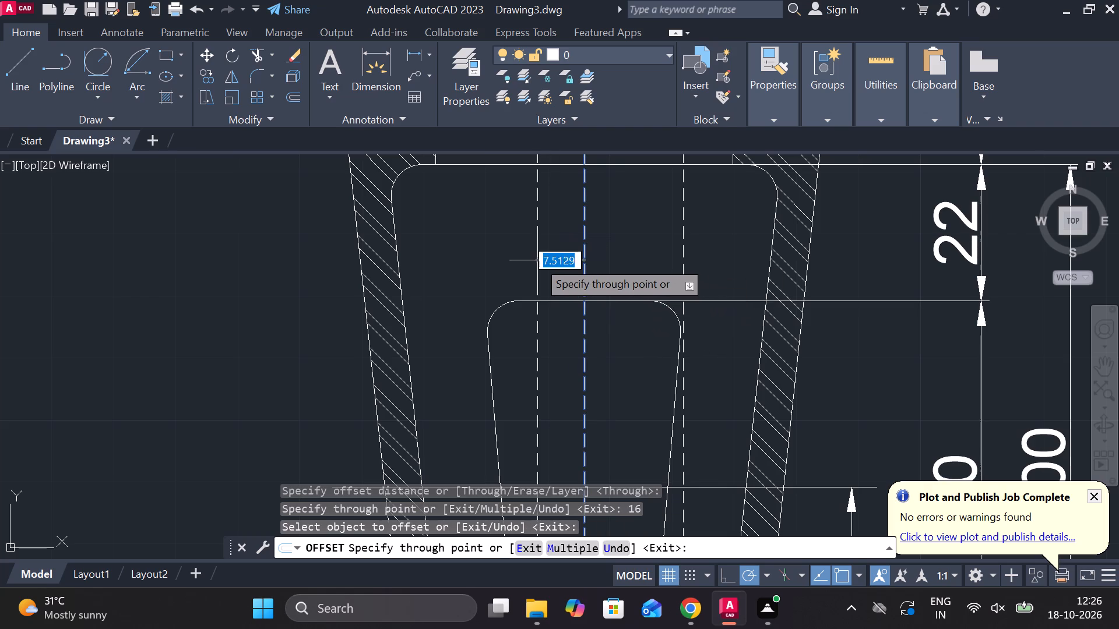
pyautogui.write('16')
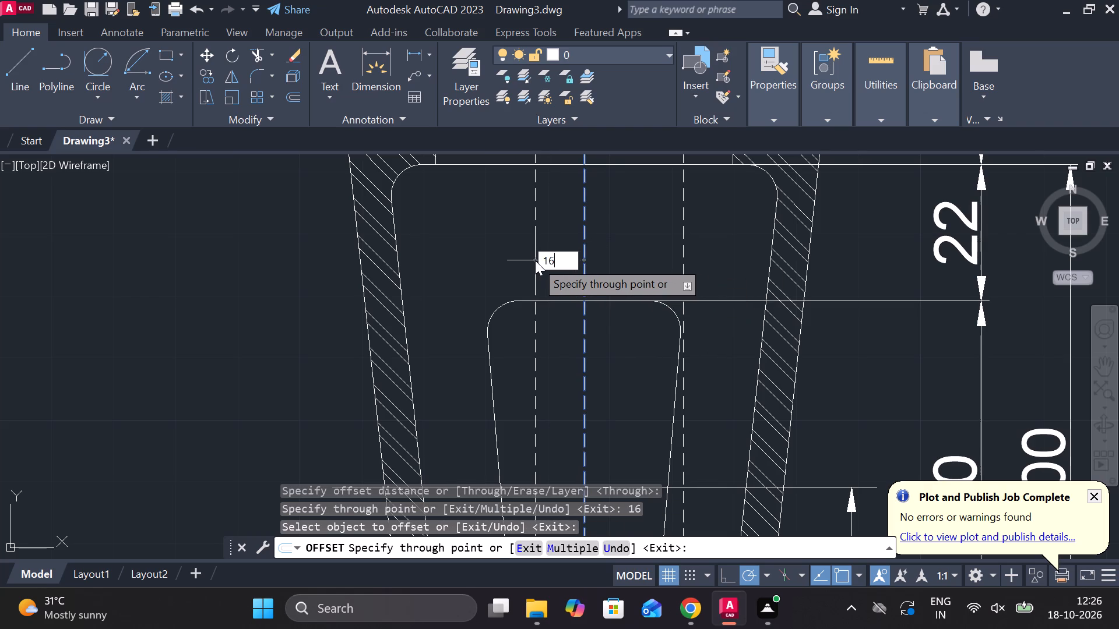
pyautogui.press('Return')
pyautogui.scroll(1, 543, 352)
pyautogui.press('Escape')
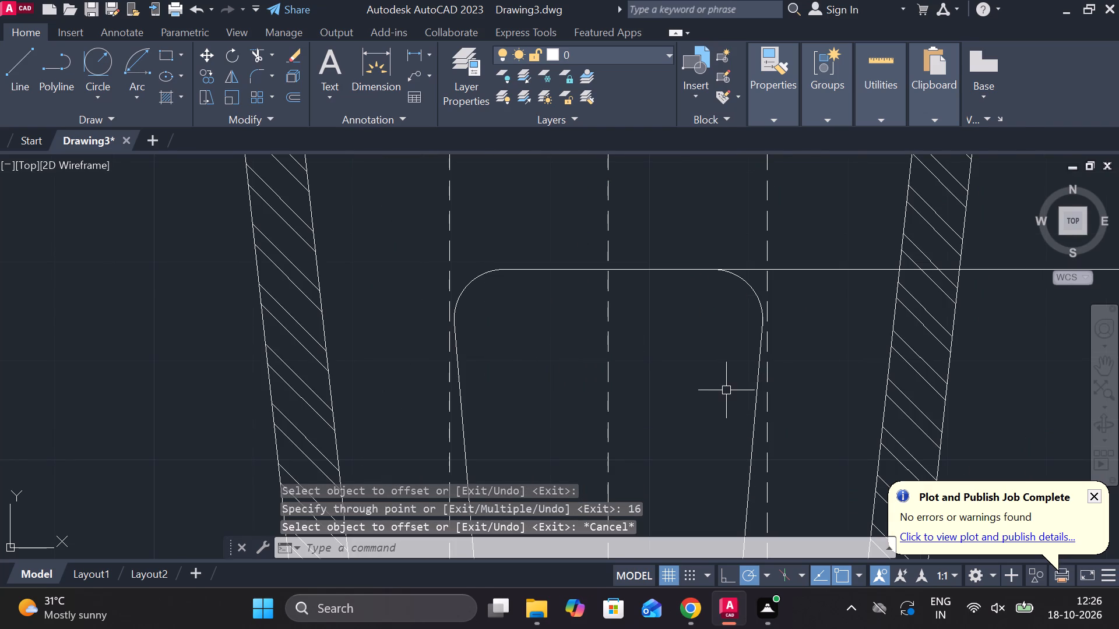
# Extend both slanted sides of the inner window upward past the rounded corners to the level of its top edge.
pyautogui.write('EX')
pyautogui.press('space')
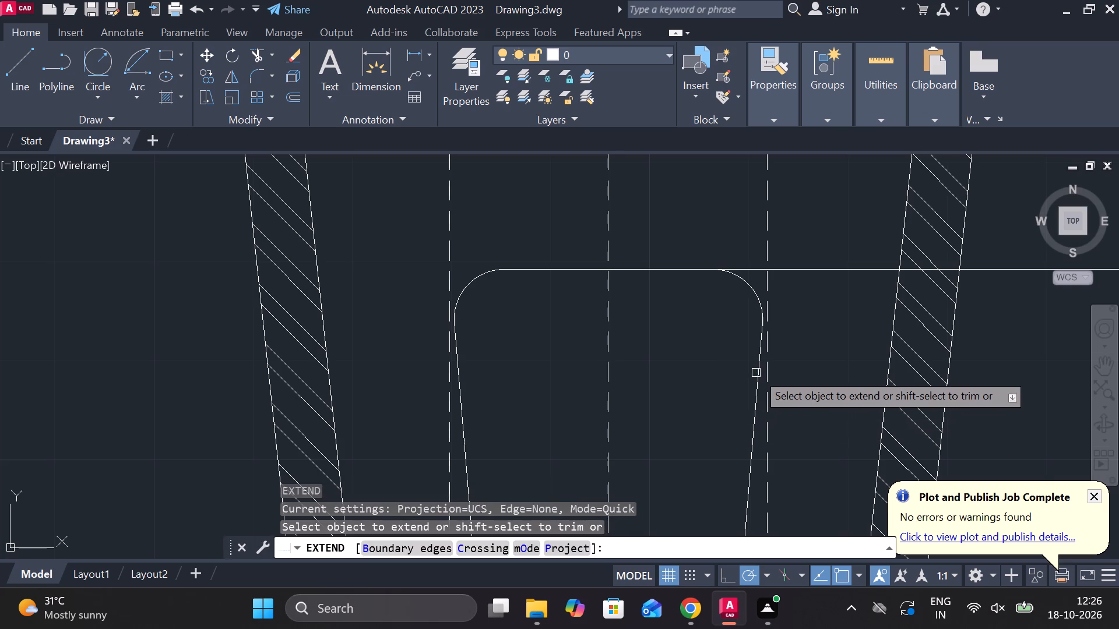
pyautogui.click(756, 371)
pyautogui.click(462, 376)
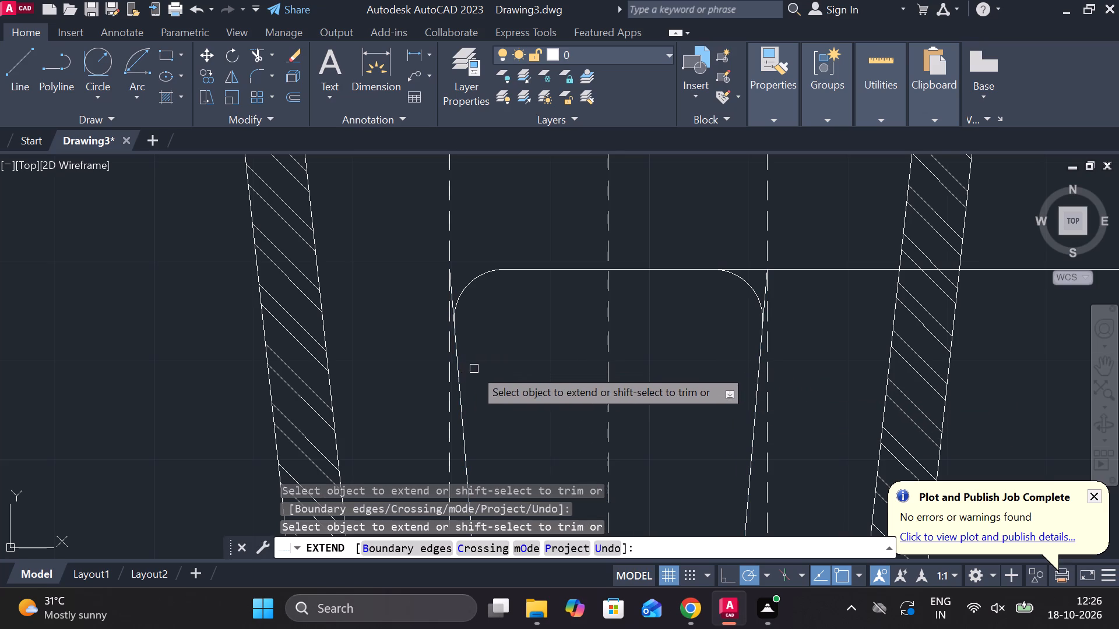
pyautogui.press('Escape')
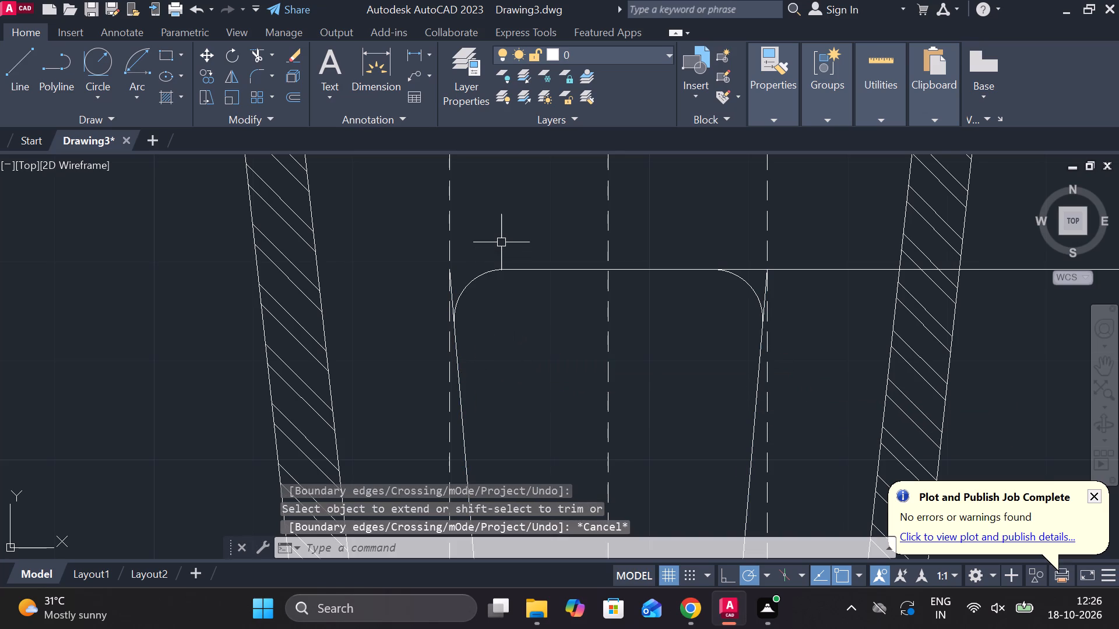
# Trim away the two dashed offset lines beside the inner window, both above and below its top edge.
pyautogui.write('TR')
pyautogui.press('space')
pyautogui.click(451, 236)
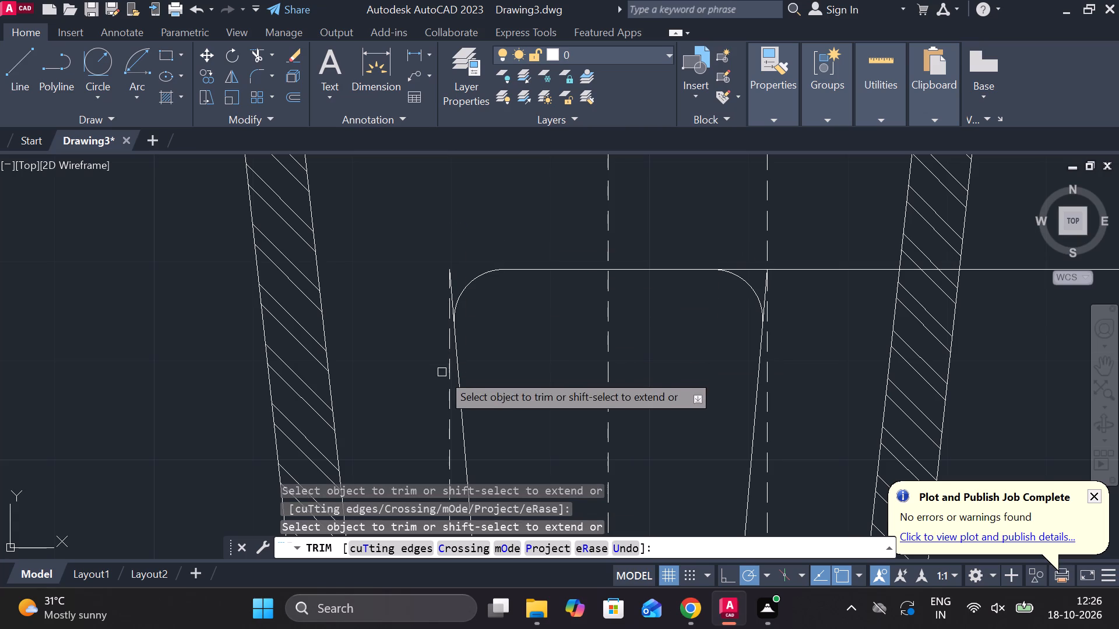
pyautogui.click(448, 401)
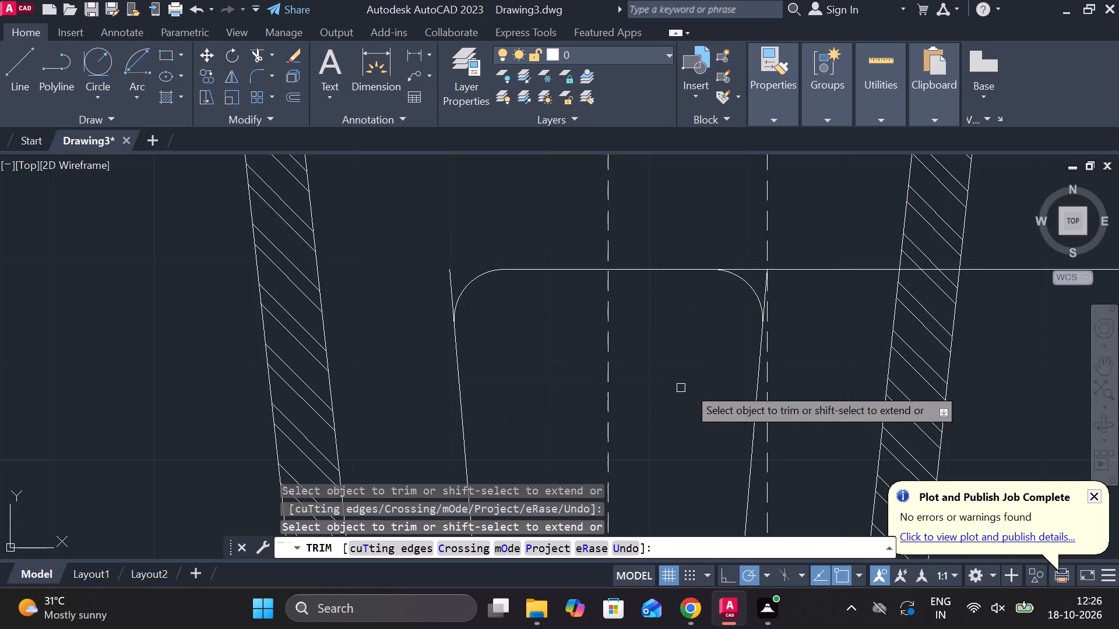
pyautogui.click(768, 351)
pyautogui.click(763, 225)
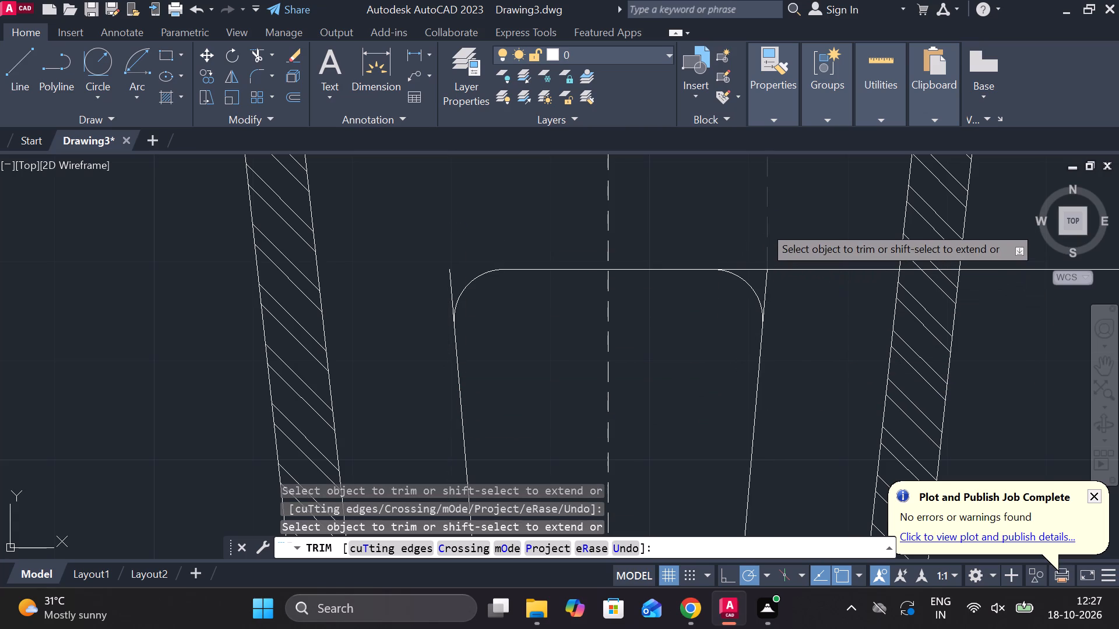
pyautogui.press('`')
pyautogui.press('Escape')
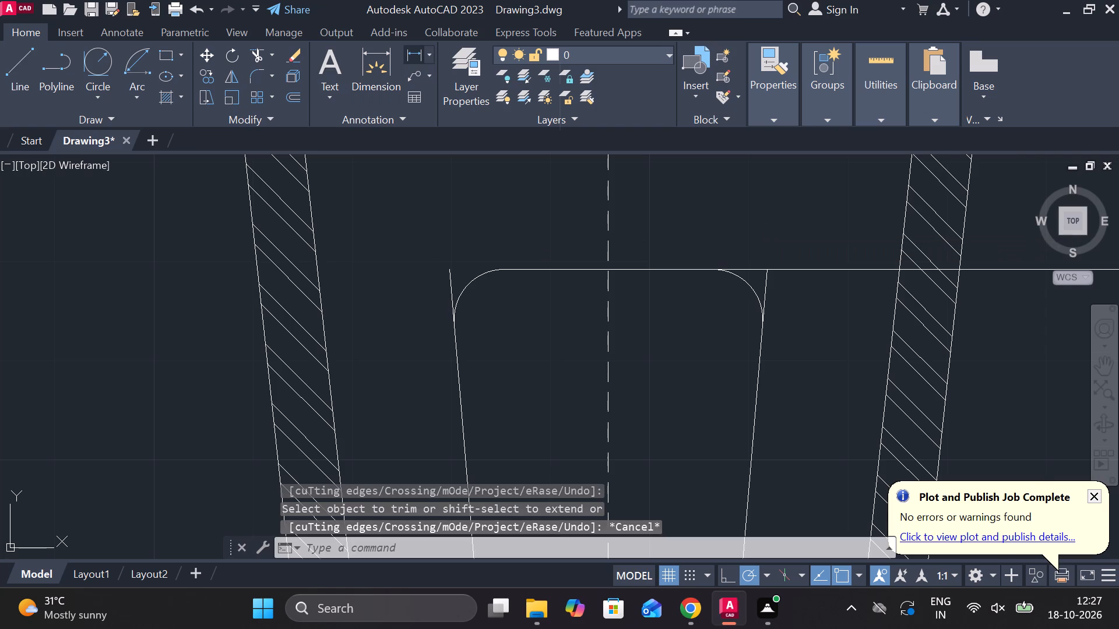
pyautogui.press('Escape')
# Dimension the inner window's top width between the extended side line ends, placing it just above the window.
pyautogui.click(414, 53)
pyautogui.click(458, 268)
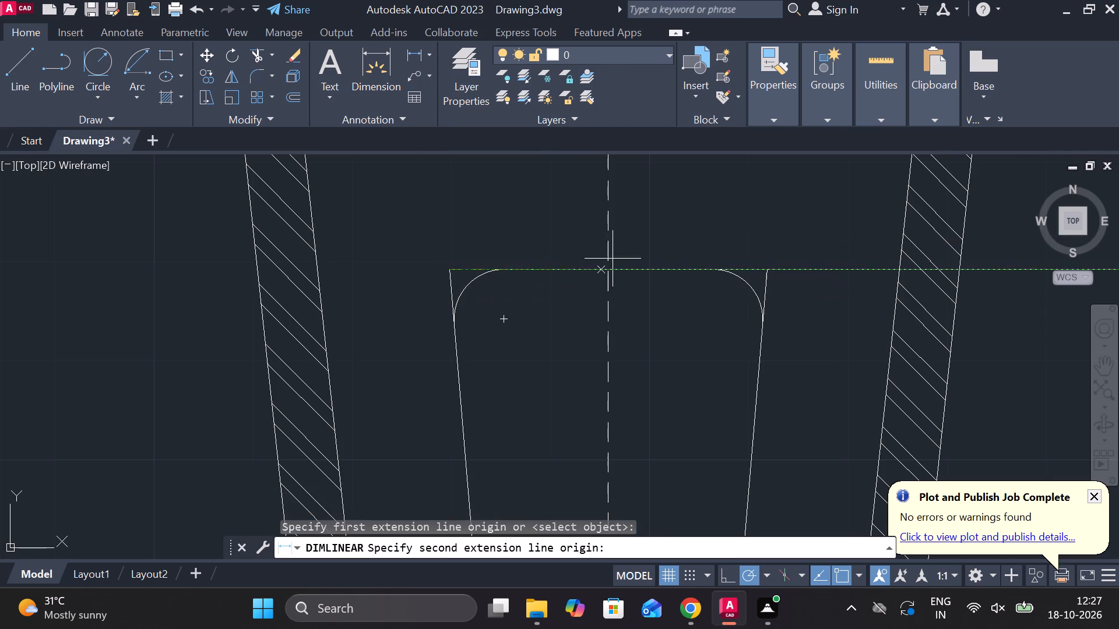
pyautogui.click(759, 261)
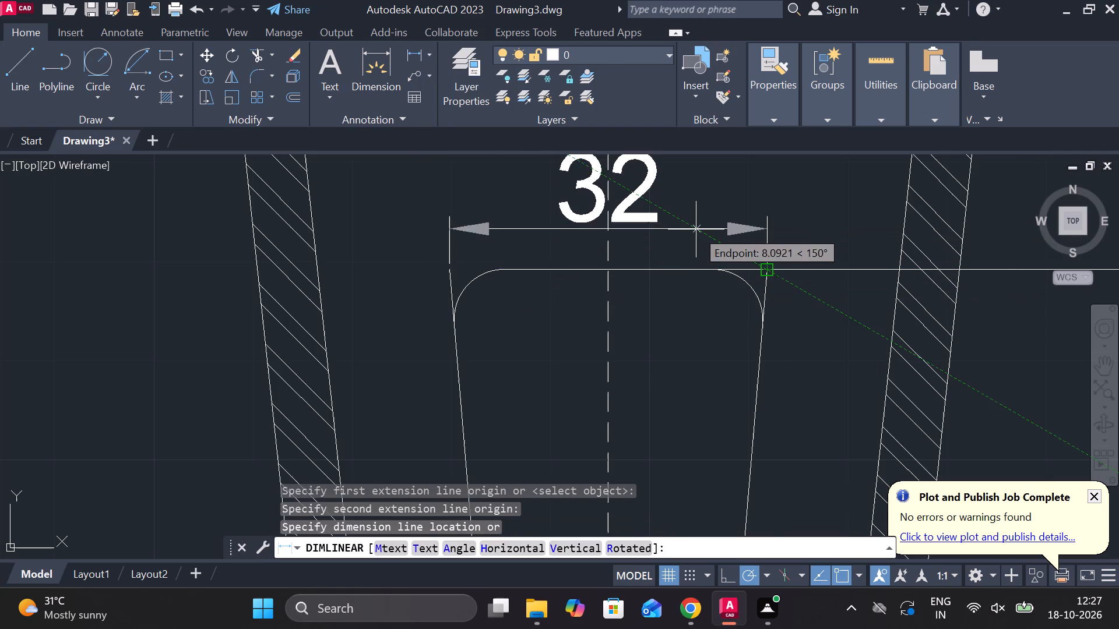
pyautogui.moveTo(696, 229); pyautogui.dragTo(716, 354, button='middle')
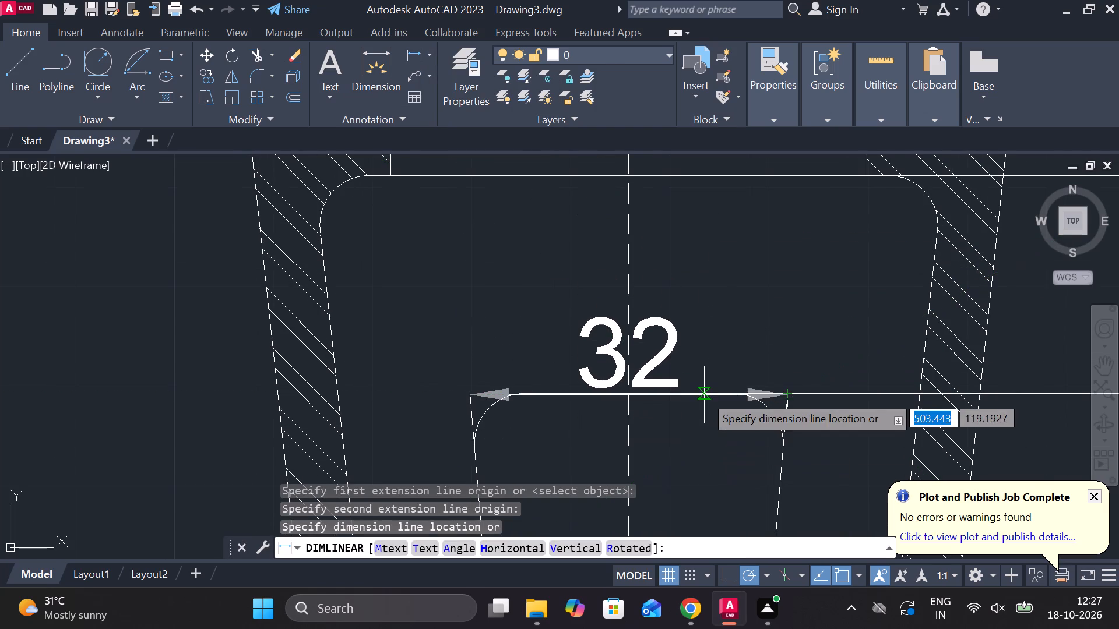
pyautogui.moveTo(700, 426); pyautogui.dragTo(691, 341, button='middle')
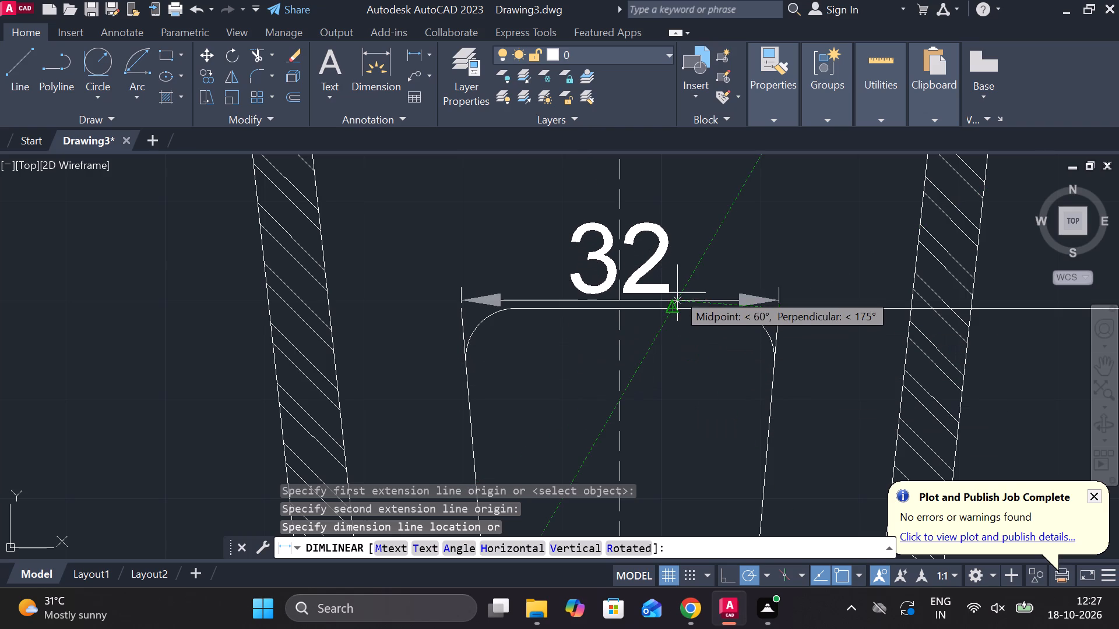
pyautogui.click(677, 271)
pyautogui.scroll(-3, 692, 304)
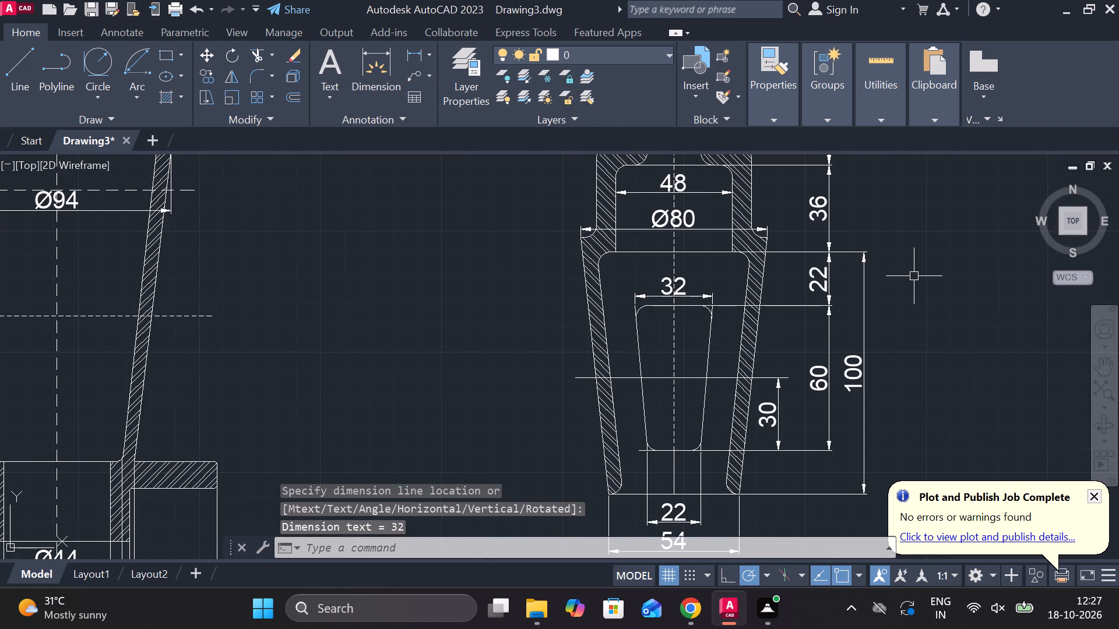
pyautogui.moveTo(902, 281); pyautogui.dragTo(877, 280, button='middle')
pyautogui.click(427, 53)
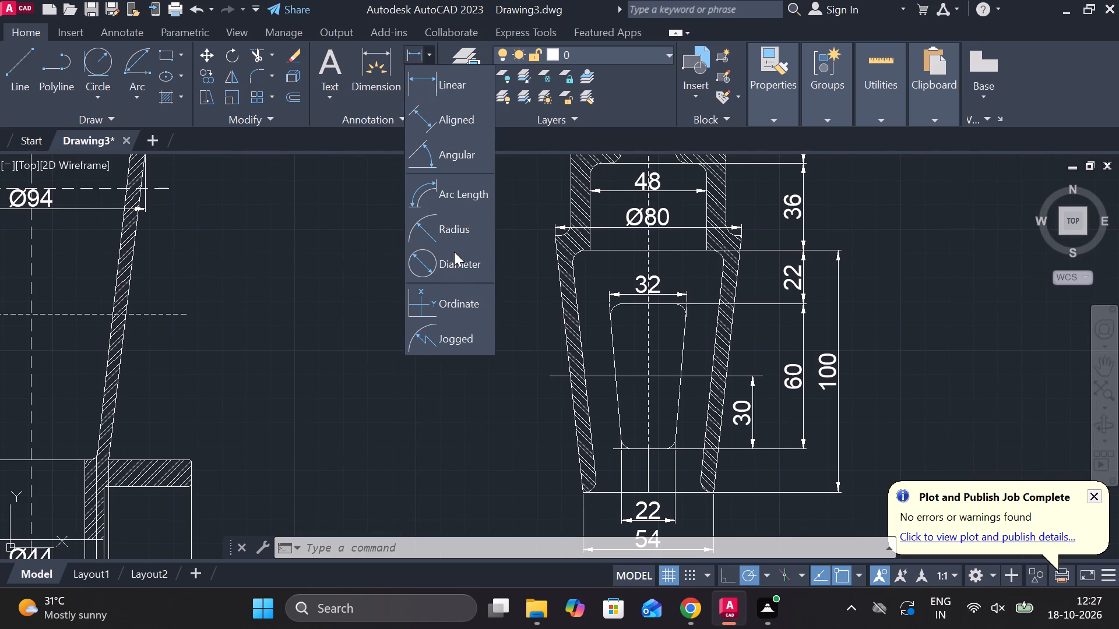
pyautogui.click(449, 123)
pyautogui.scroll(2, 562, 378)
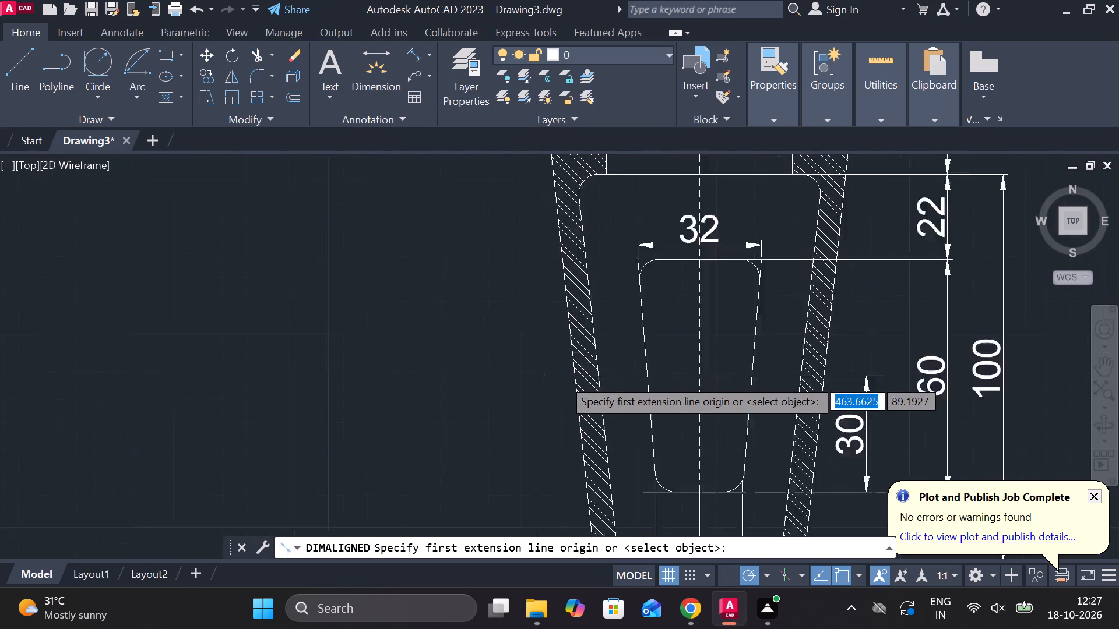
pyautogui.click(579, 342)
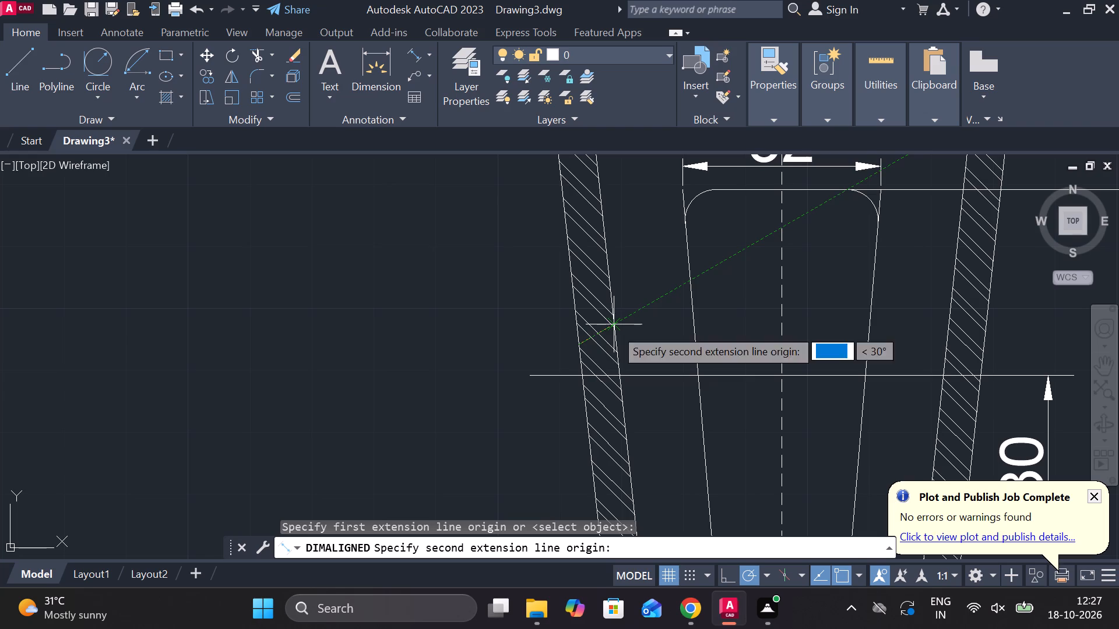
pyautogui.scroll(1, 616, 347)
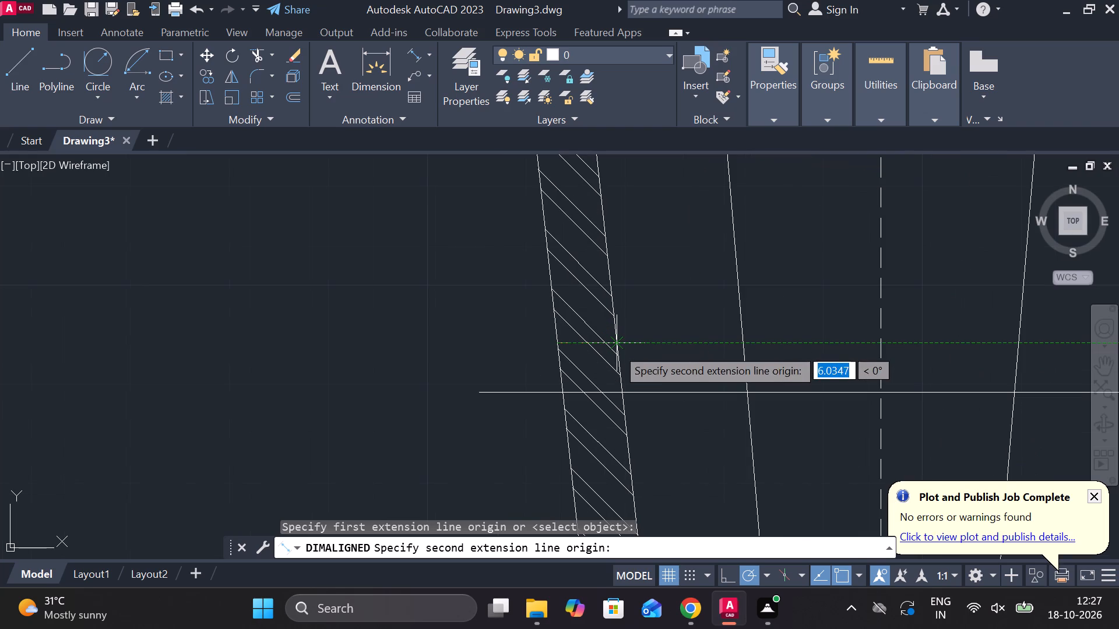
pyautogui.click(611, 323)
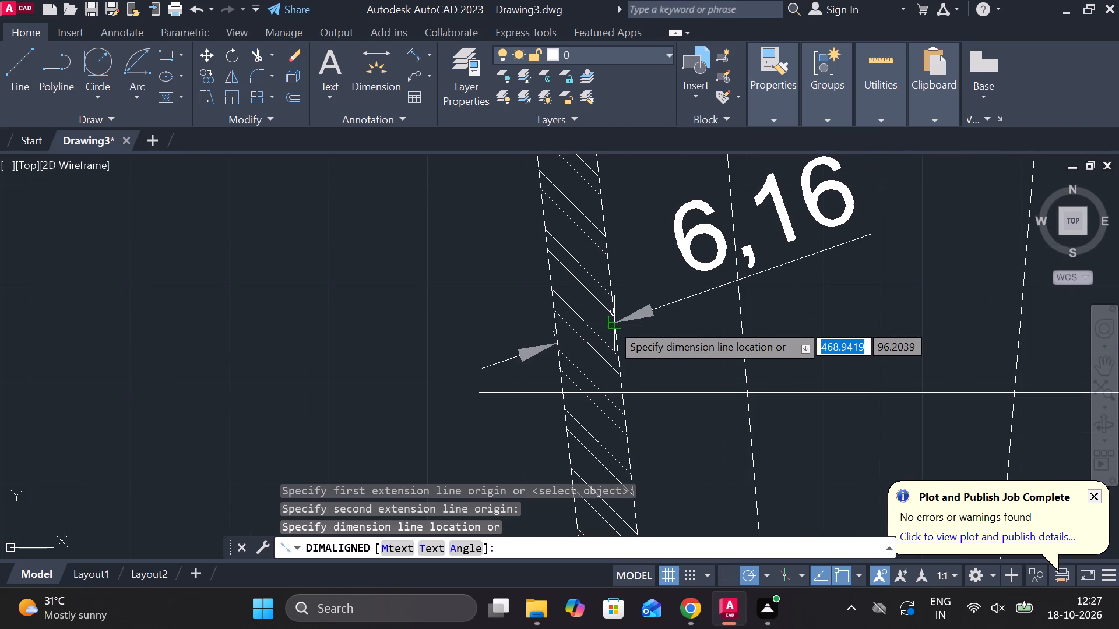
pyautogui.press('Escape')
# Add an aligned dimension for the thickness of the tapered part's left hatched wall, just above the horizontal reference line.
pyautogui.press('space')
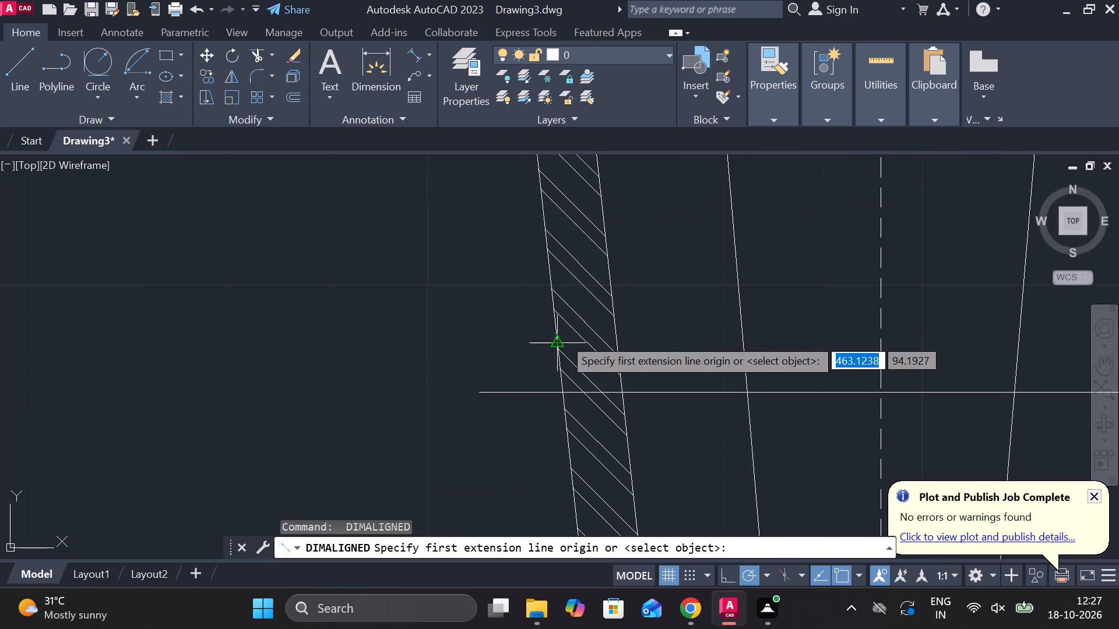
pyautogui.click(563, 337)
pyautogui.click(624, 326)
pyautogui.click(600, 287)
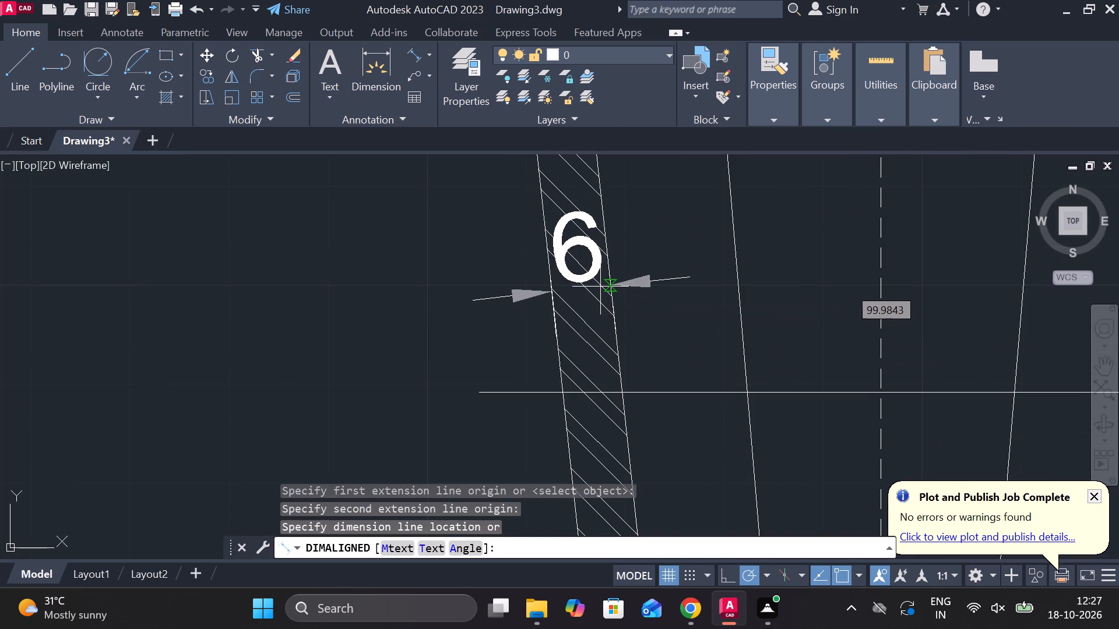
# Look over the hollow tapered part from its upper neck to its open lower end, checking the dimensions.
pyautogui.scroll(-2, 616, 292)
pyautogui.moveTo(638, 323); pyautogui.dragTo(548, 309, button='middle')
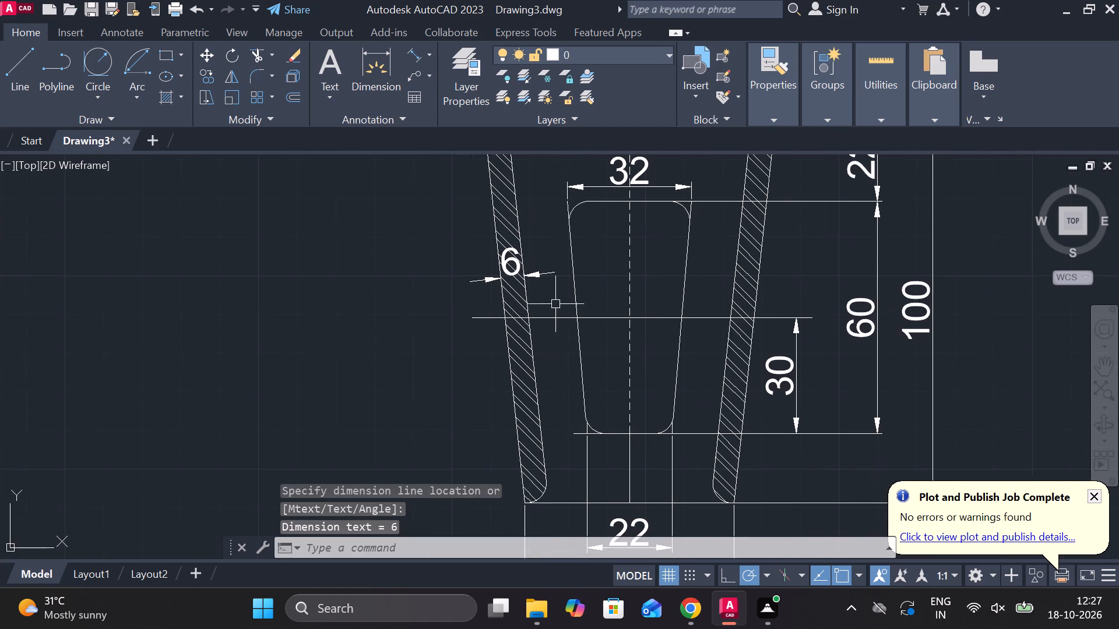
pyautogui.scroll(-2, 611, 301)
pyautogui.scroll(1, 721, 238)
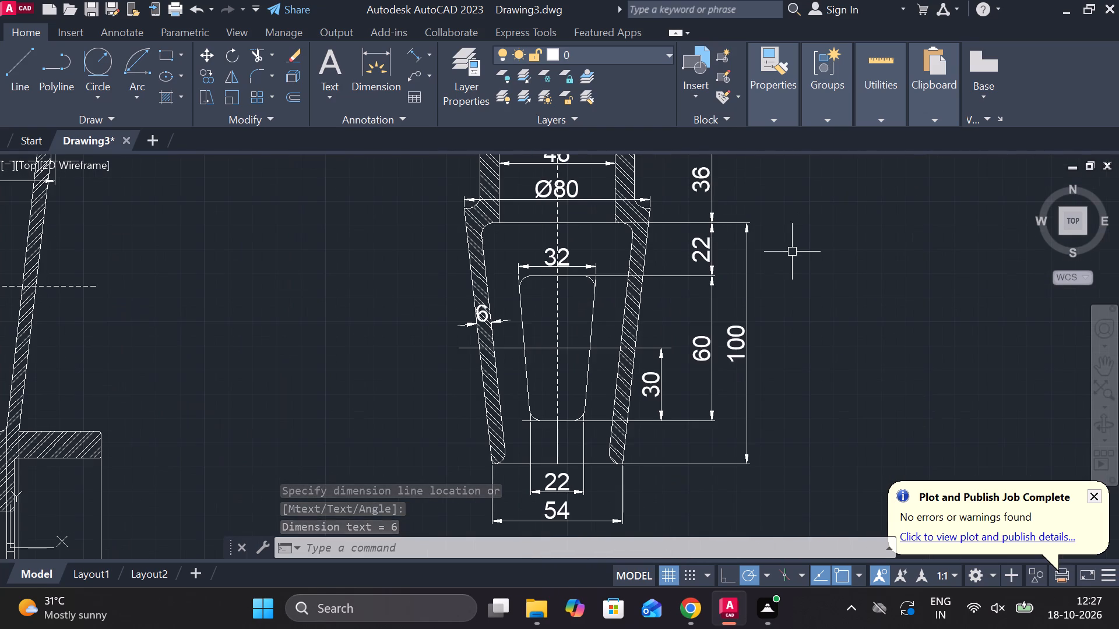
pyautogui.moveTo(686, 409); pyautogui.dragTo(687, 411, button='middle')
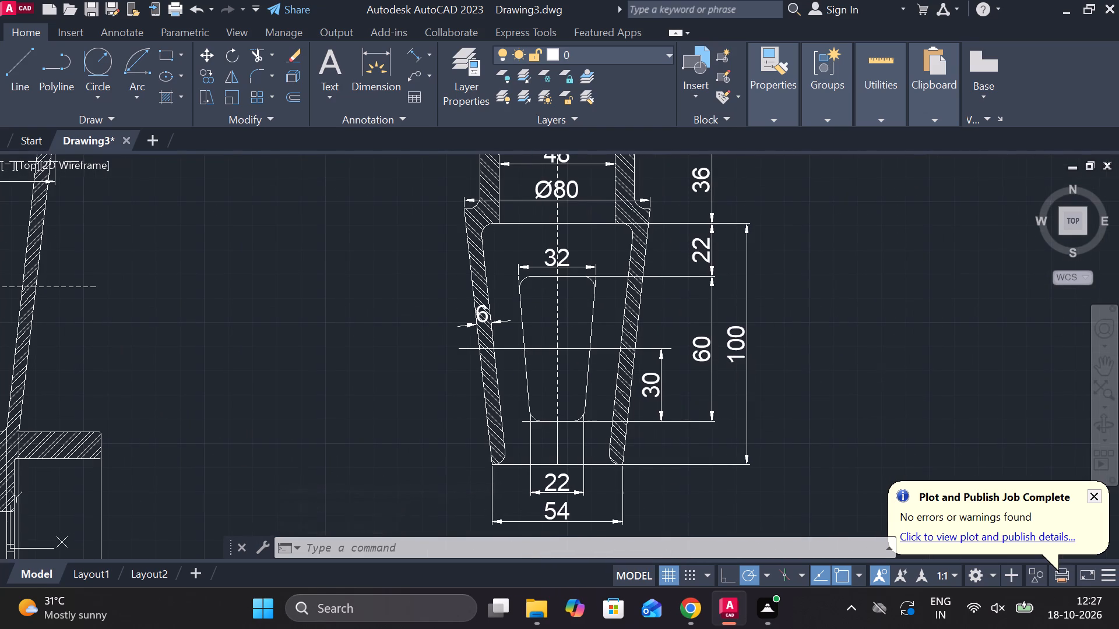
pyautogui.moveTo(687, 411); pyautogui.dragTo(687, 448, button='middle')
pyautogui.moveTo(656, 291); pyautogui.dragTo(648, 359, button='middle')
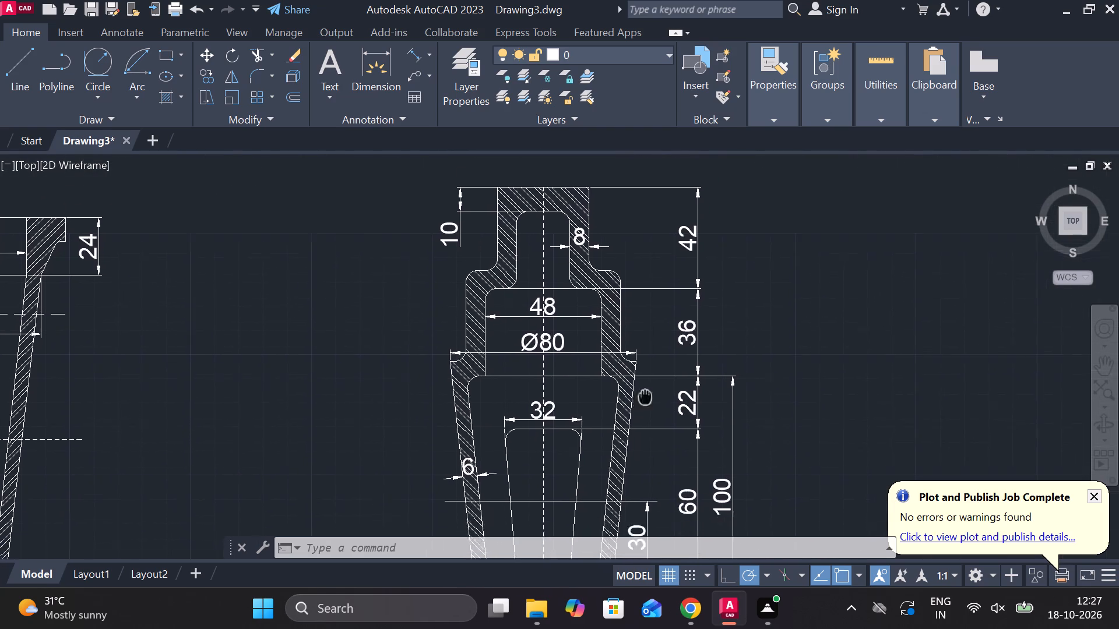
pyautogui.moveTo(648, 359); pyautogui.dragTo(659, 221, button='middle')
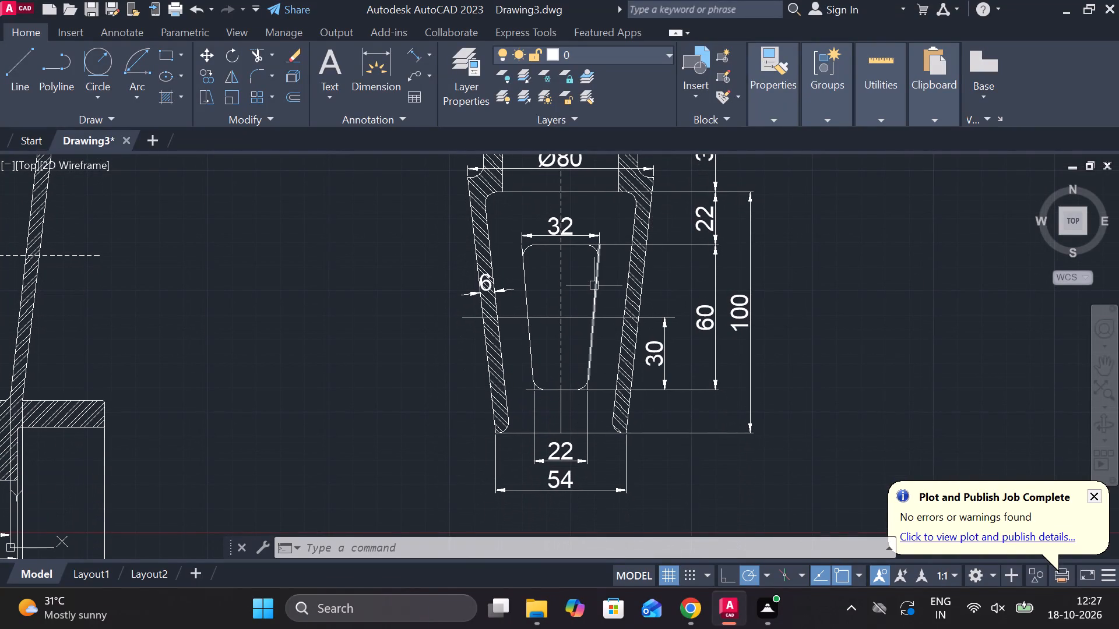
pyautogui.scroll(-1, 501, 271)
pyautogui.scroll(1, 610, 404)
# Add a diameter symbol before the 54 dimension text below the tapered part's lower end.
pyautogui.moveTo(610, 404); pyautogui.dragTo(661, 389, button='middle')
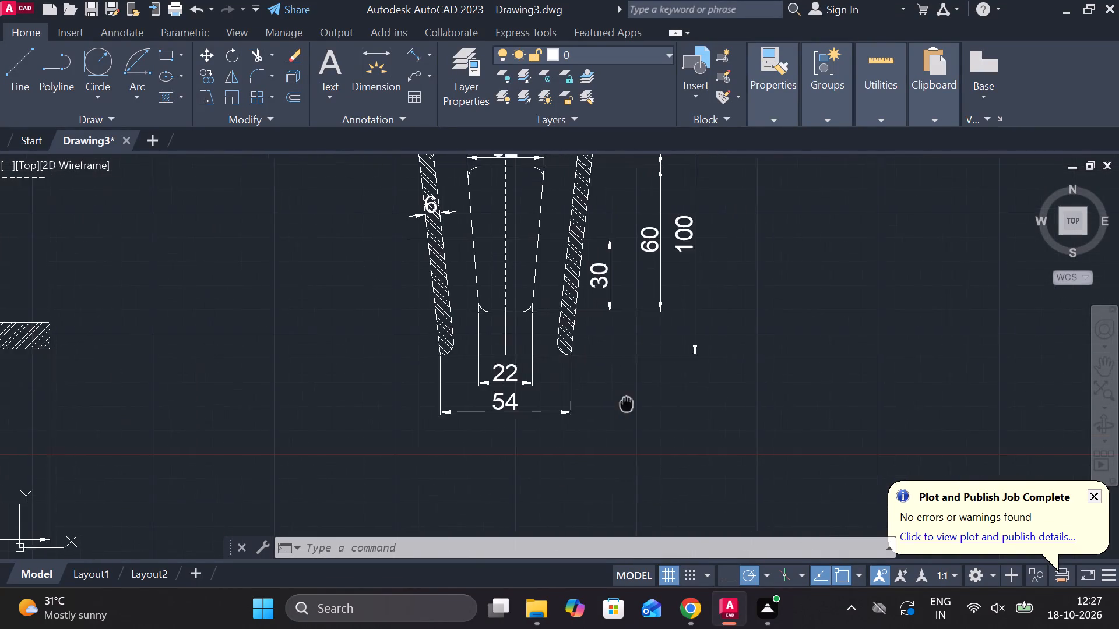
pyautogui.moveTo(661, 389); pyautogui.dragTo(697, 367, button='middle')
pyautogui.scroll(1, 580, 415)
pyautogui.press('Escape')
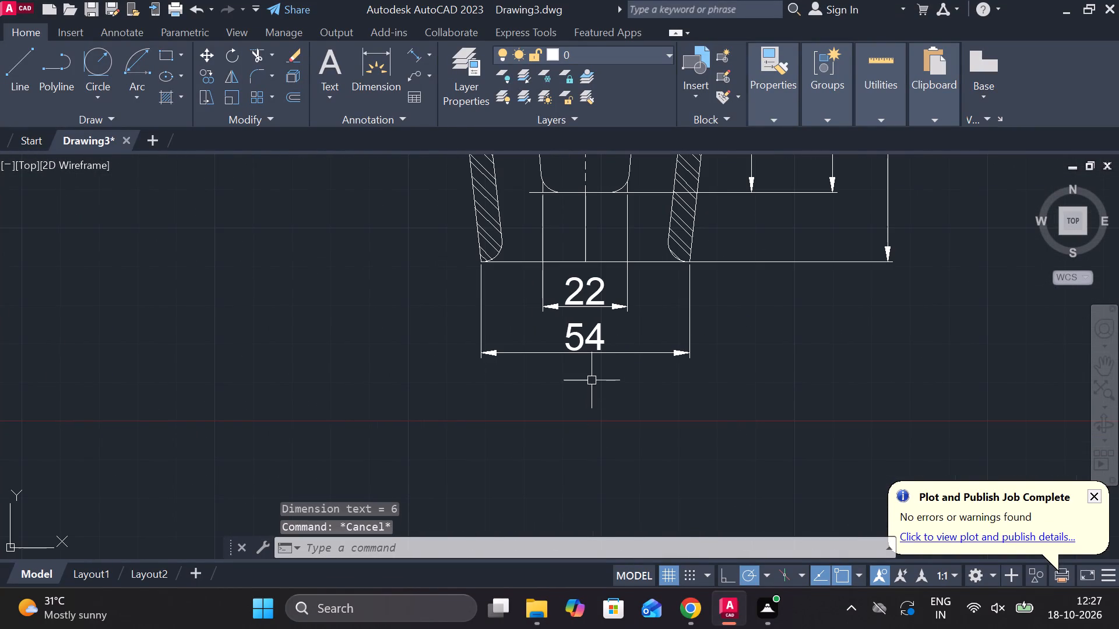
pyautogui.doubleClick(587, 338)
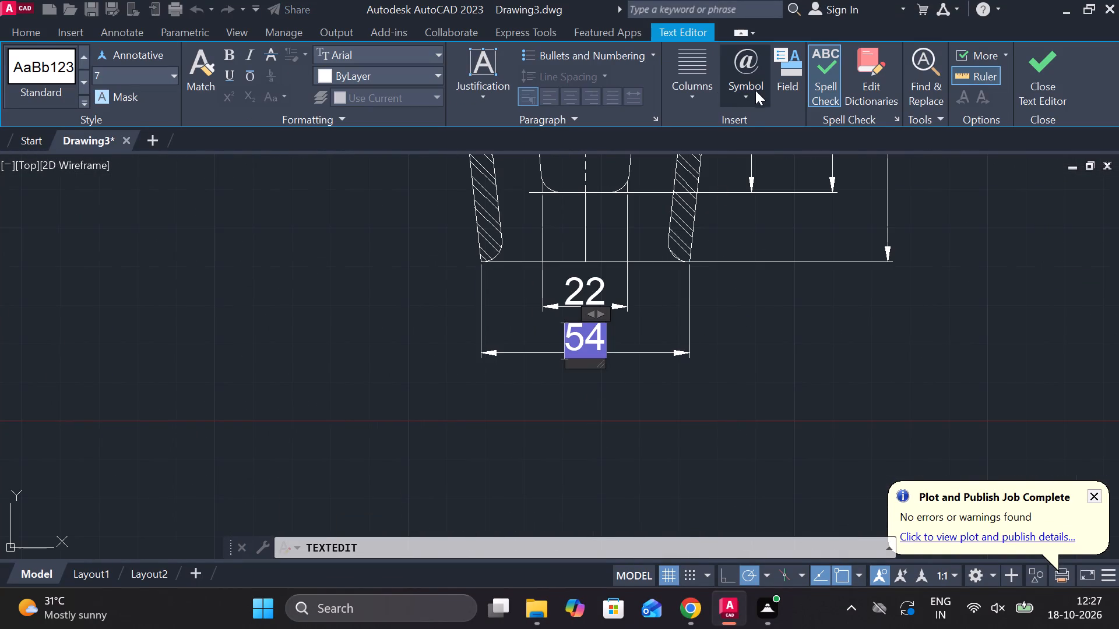
pyautogui.click(743, 106)
pyautogui.click(776, 162)
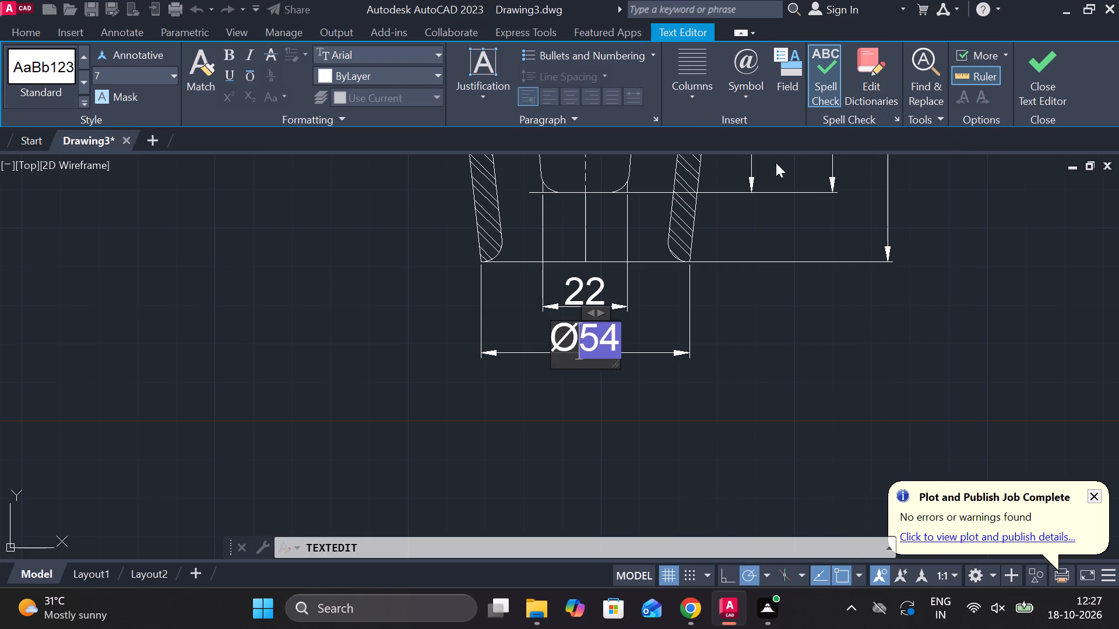
pyautogui.click(1062, 58)
# Add a diameter symbol before the 48 dimension text inside the upper bore, and finish editing the dimension texts.
pyautogui.moveTo(846, 296); pyautogui.dragTo(828, 311, button='middle')
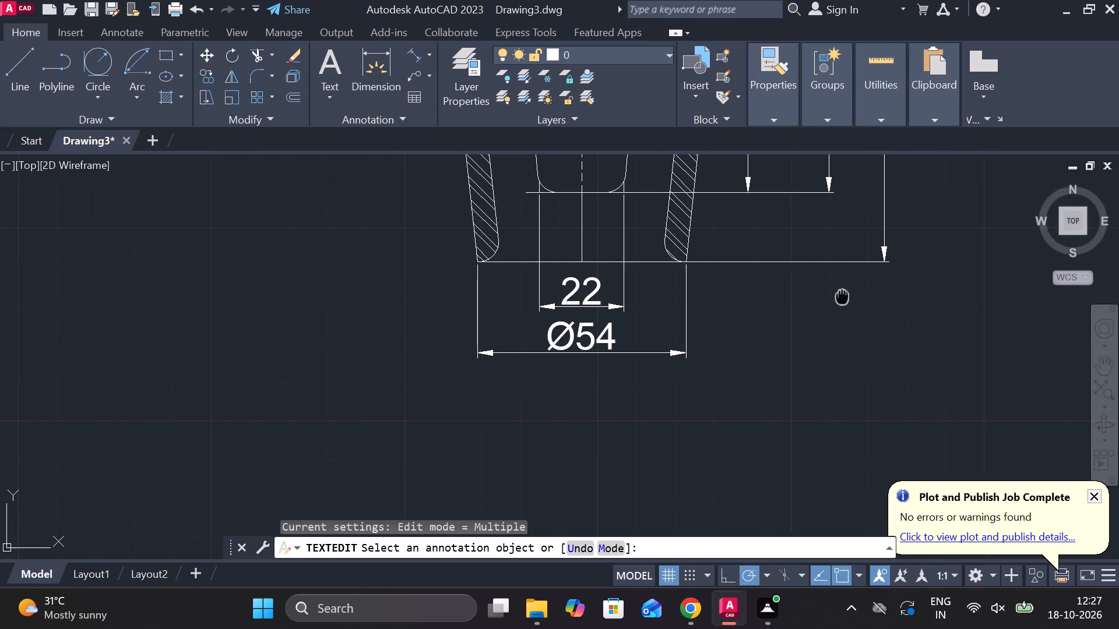
pyautogui.moveTo(828, 311); pyautogui.dragTo(670, 436, button='middle')
pyautogui.scroll(1, 476, 252)
pyautogui.moveTo(477, 252); pyautogui.dragTo(512, 264, button='middle')
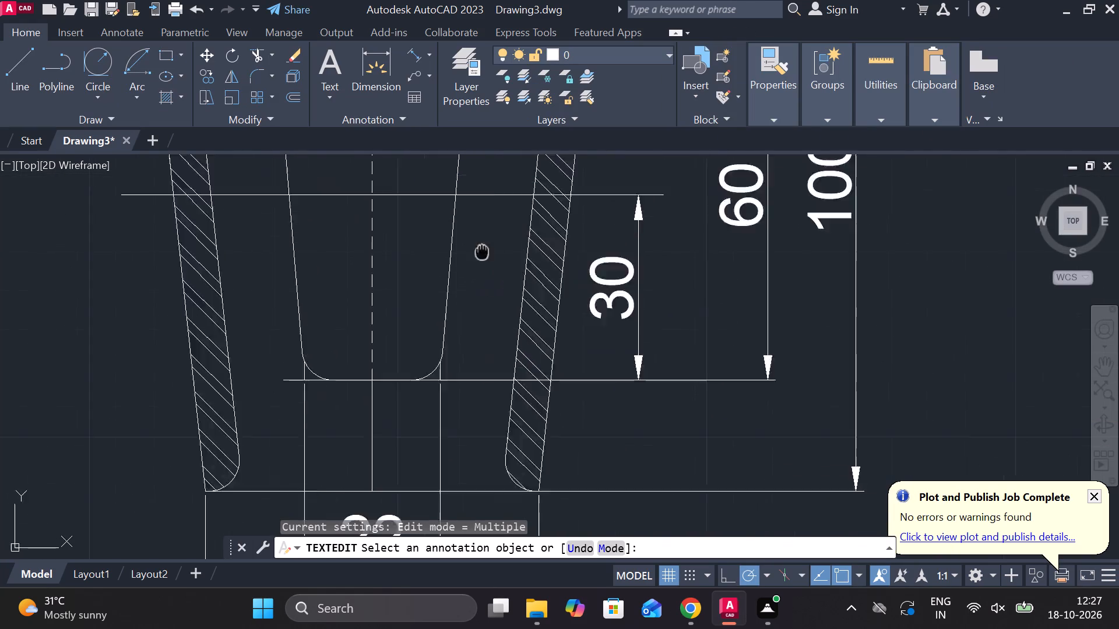
pyautogui.moveTo(512, 264); pyautogui.dragTo(589, 436, button='middle')
pyautogui.moveTo(491, 236); pyautogui.dragTo(537, 552, button='middle')
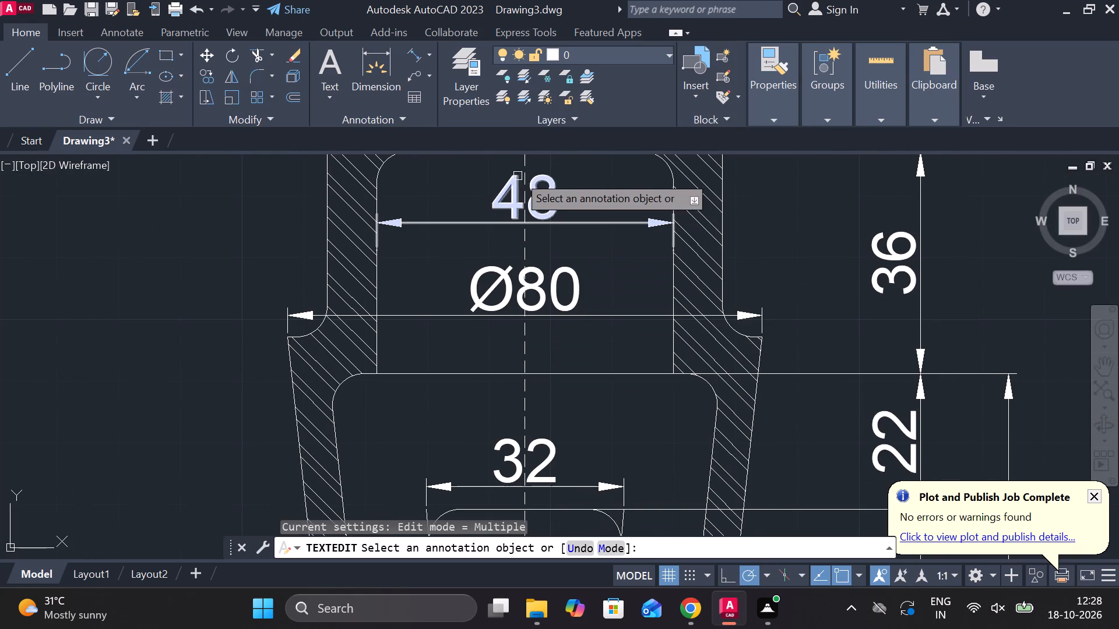
pyautogui.doubleClick(518, 180)
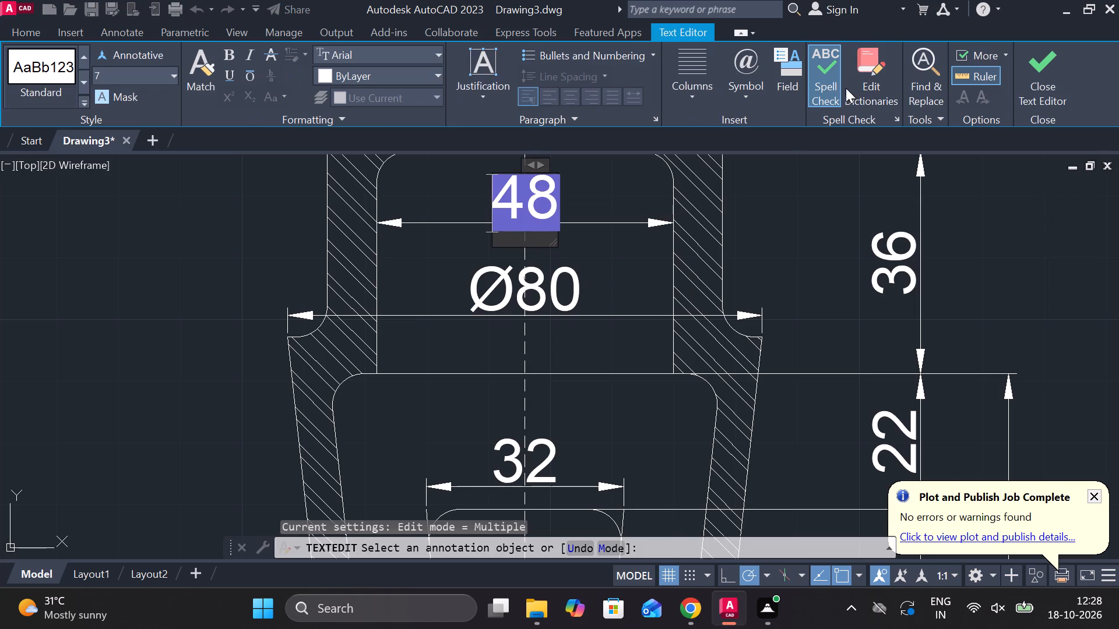
pyautogui.click(744, 103)
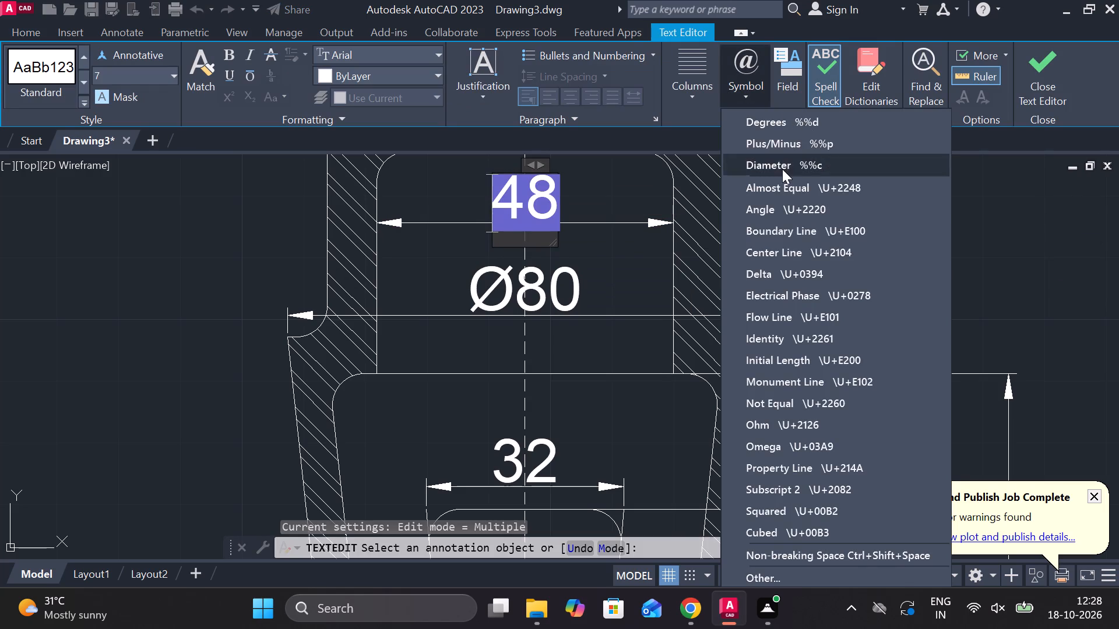
pyautogui.click(782, 168)
pyautogui.click(1026, 97)
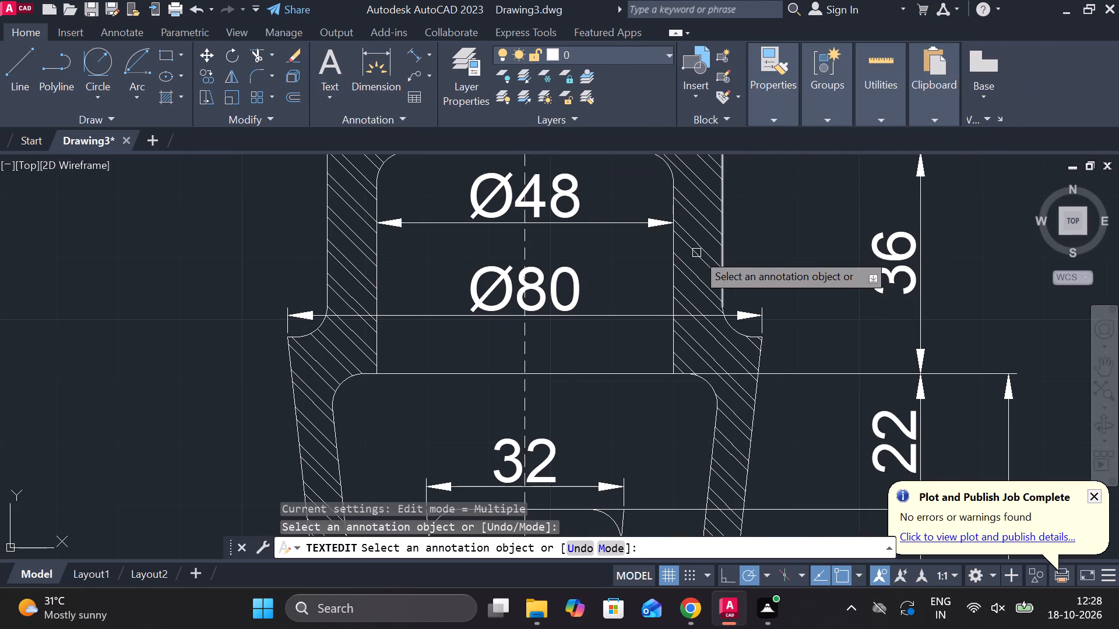
pyautogui.scroll(-2, 697, 253)
pyautogui.scroll(-2, 748, 278)
pyautogui.moveTo(811, 305); pyautogui.dragTo(769, 294, button='middle')
pyautogui.moveTo(770, 306); pyautogui.dragTo(744, 285, button='middle')
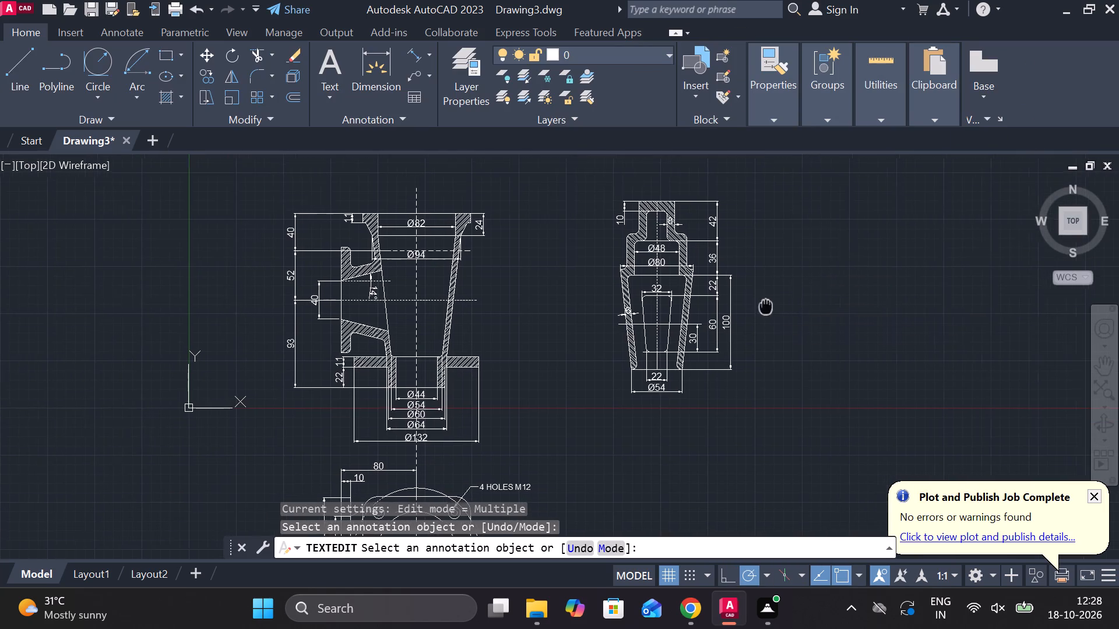
pyautogui.moveTo(744, 285); pyautogui.dragTo(727, 236, button='middle')
pyautogui.scroll(1, 656, 326)
pyautogui.press('Escape')
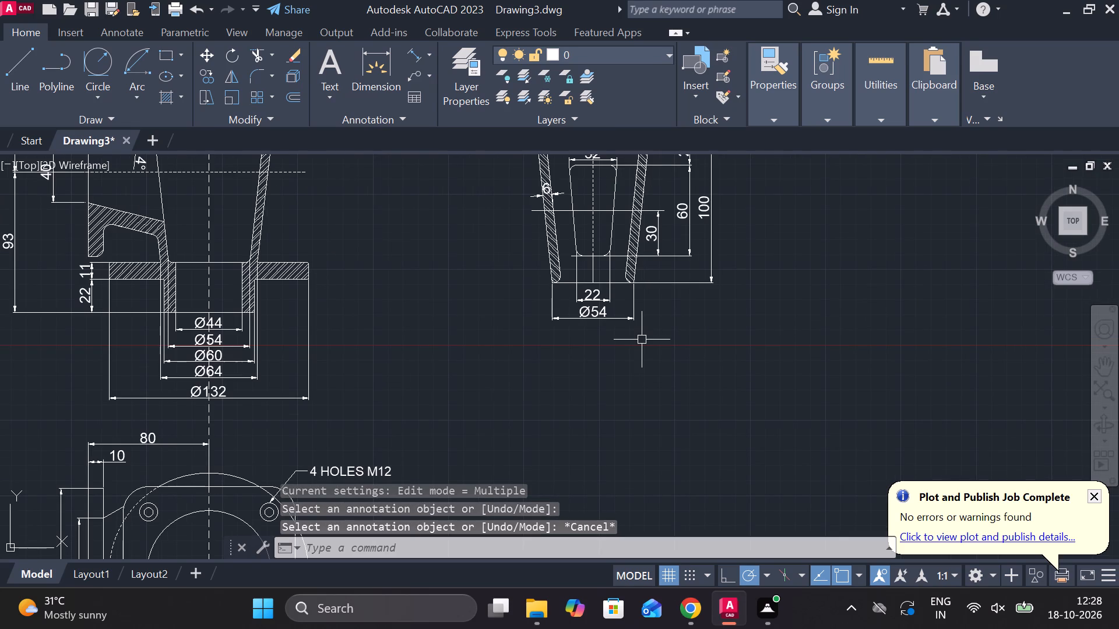
# Lengthen the tapered part's dashed vertical centreline straight down, well past the Ø54 dimension.
pyautogui.scroll(1, 613, 346)
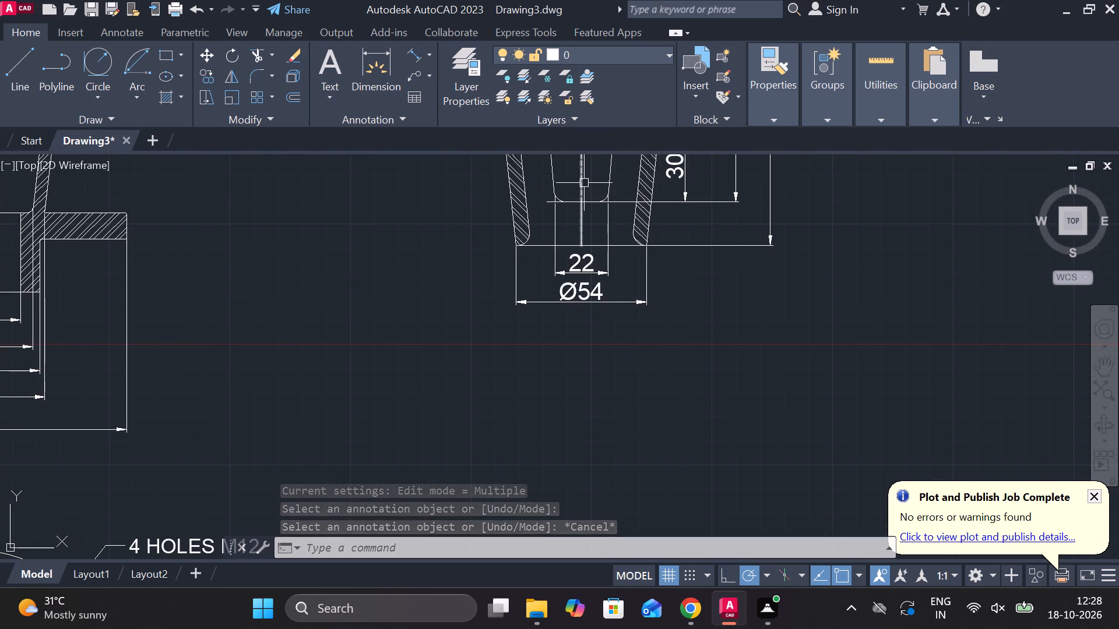
pyautogui.click(583, 182)
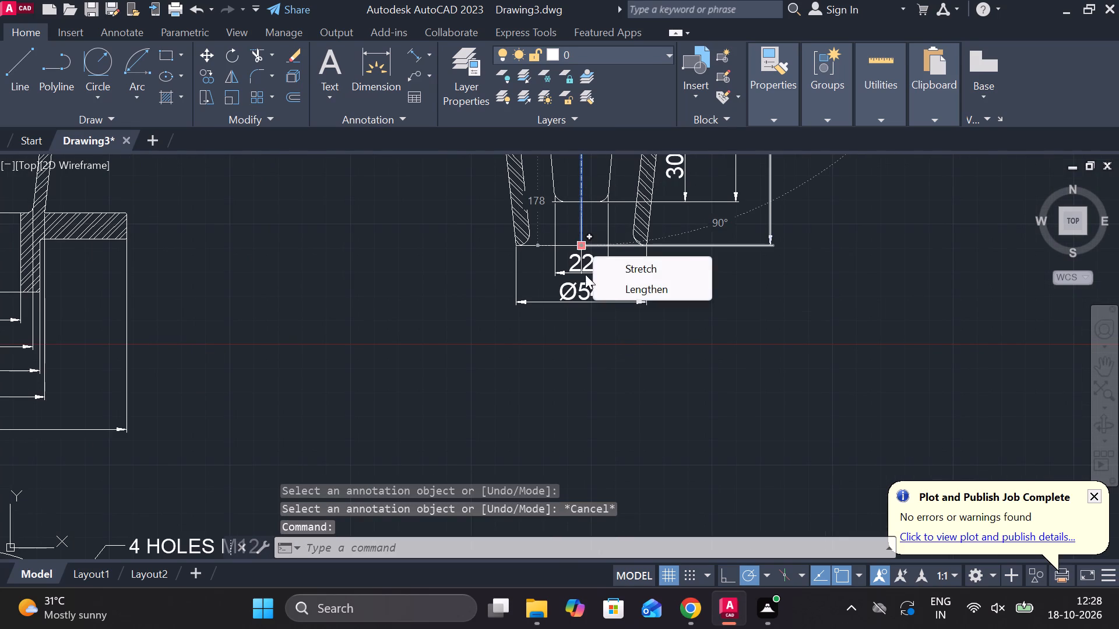
pyautogui.click(625, 291)
pyautogui.moveTo(603, 451); pyautogui.dragTo(589, 419, button='middle')
pyautogui.click(587, 473)
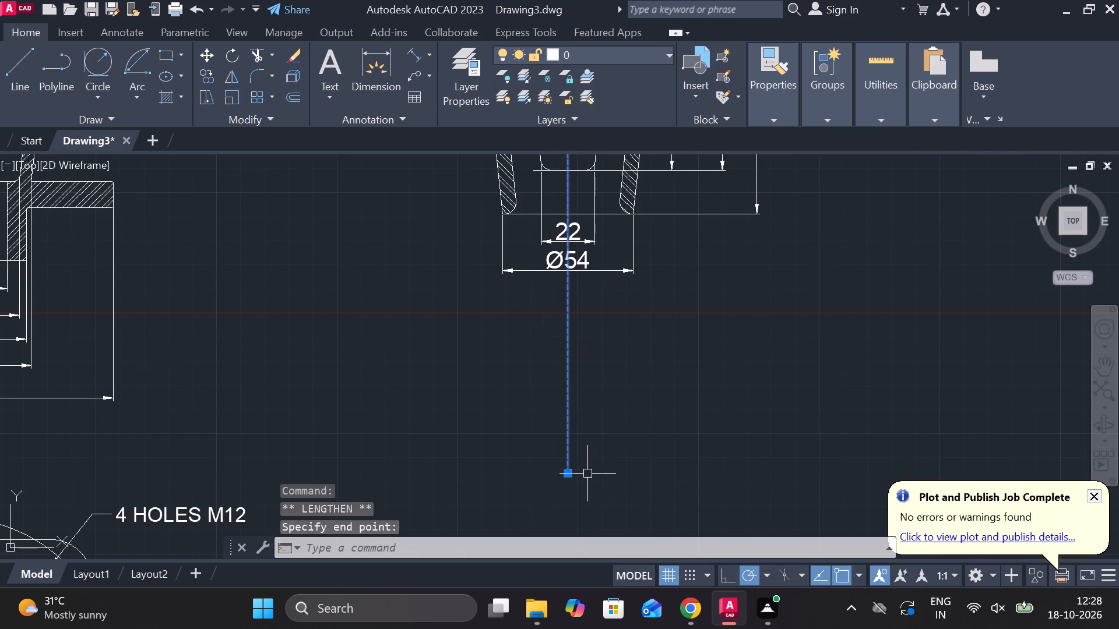
pyautogui.press('Escape')
# Draw a circle of diameter 30 centred on the extended centreline, below the Ø54 dimension.
pyautogui.write('C')
pyautogui.press('space')
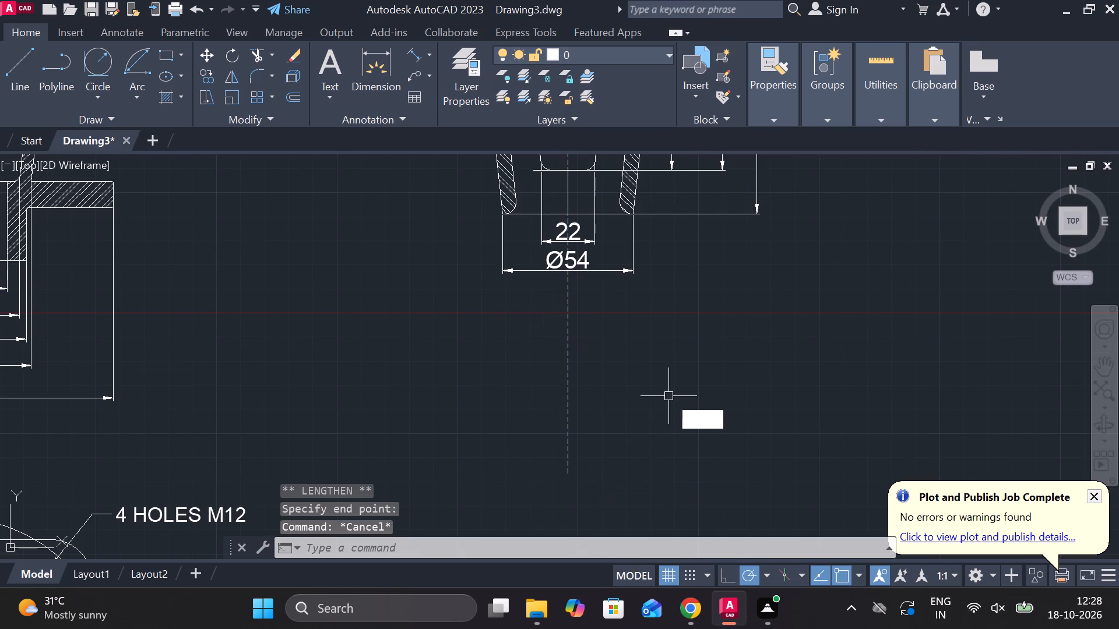
pyautogui.click(571, 384)
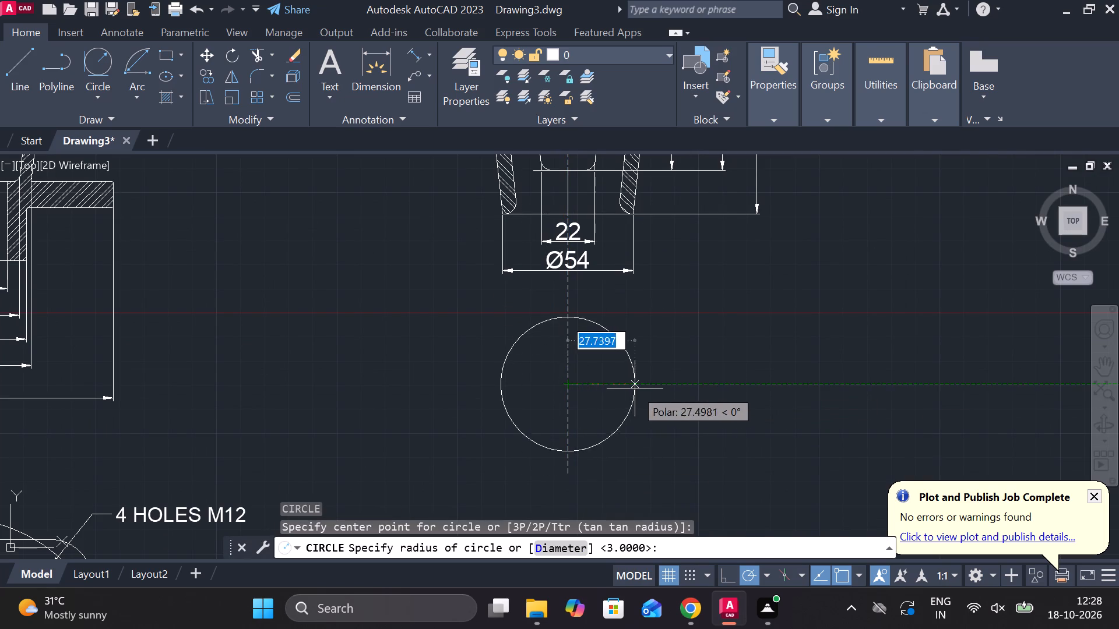
pyautogui.press('s')
pyautogui.press('BackSpace')
pyautogui.write('D')
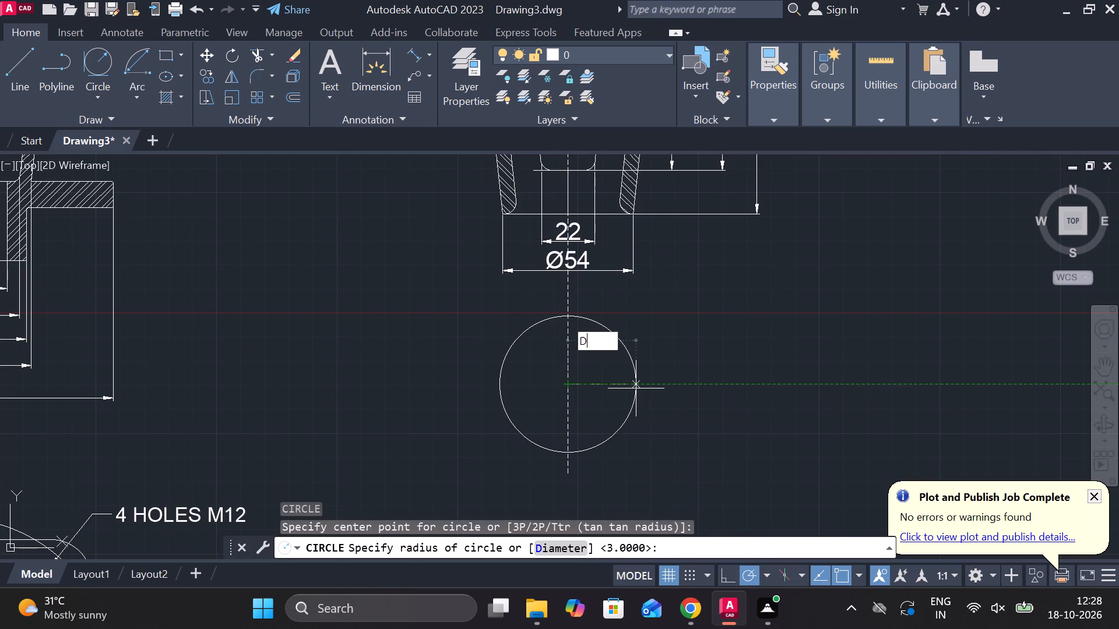
pyautogui.press('space')
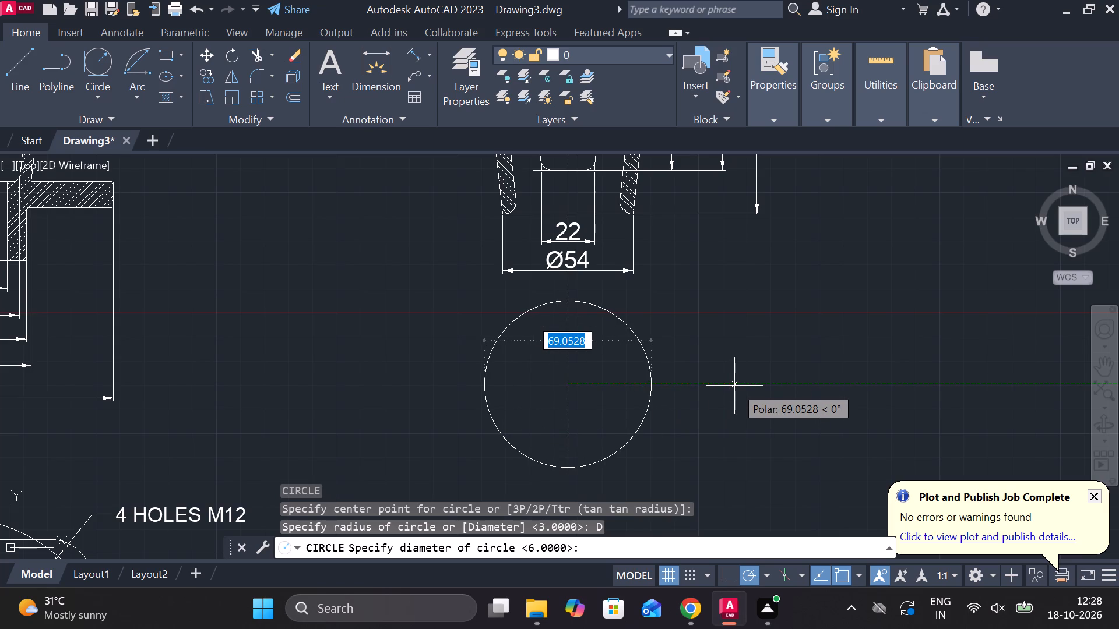
pyautogui.write('30')
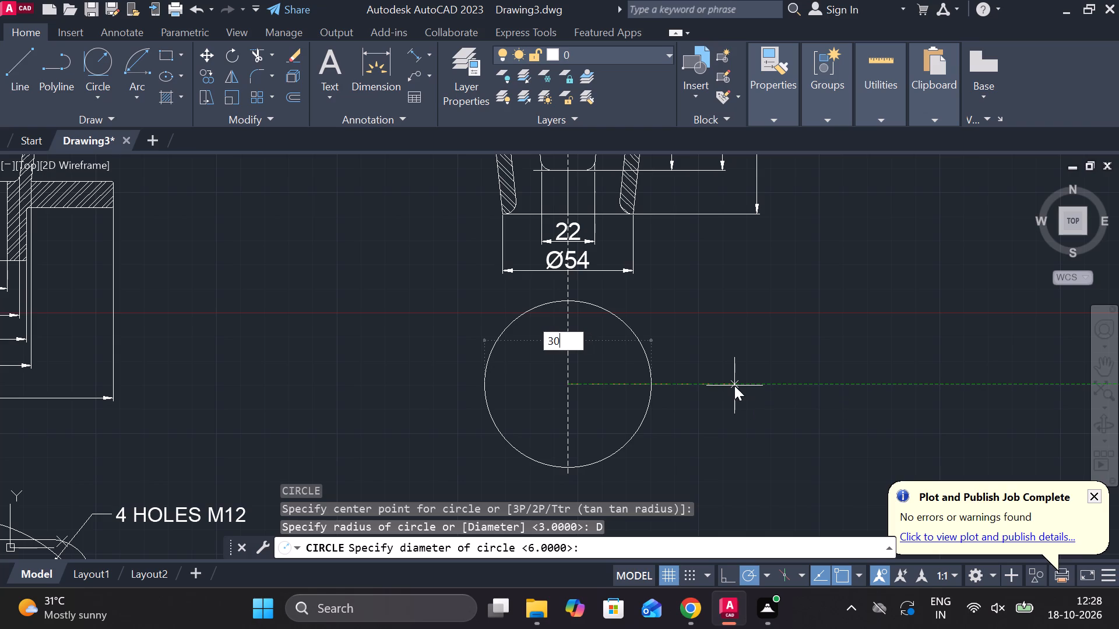
pyautogui.press('Return')
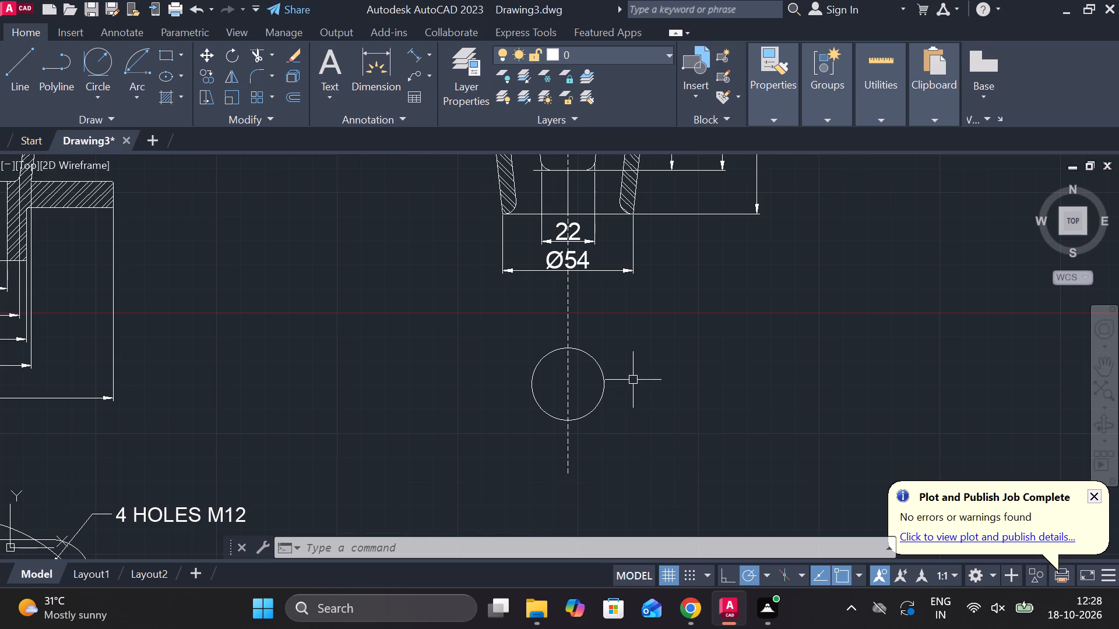
pyautogui.scroll(-2, 633, 324)
pyautogui.scroll(2, 633, 324)
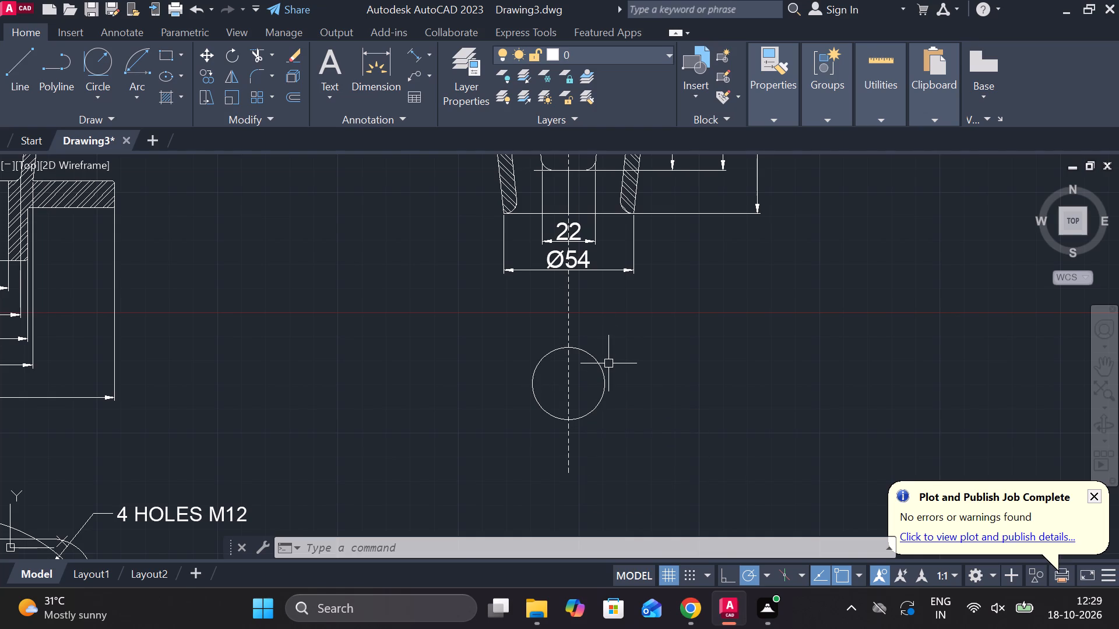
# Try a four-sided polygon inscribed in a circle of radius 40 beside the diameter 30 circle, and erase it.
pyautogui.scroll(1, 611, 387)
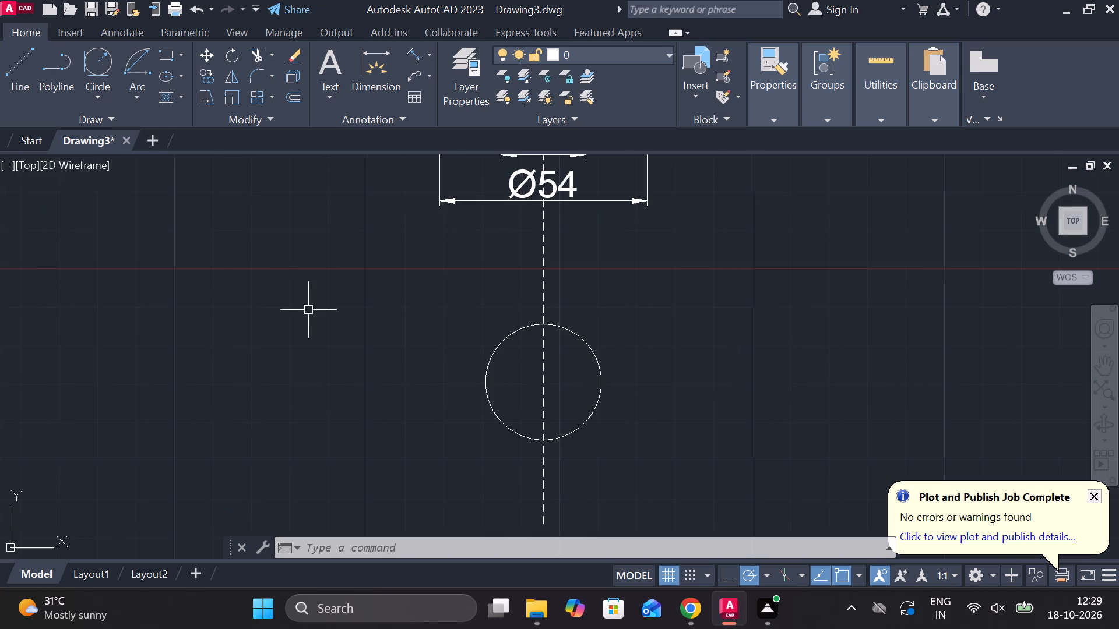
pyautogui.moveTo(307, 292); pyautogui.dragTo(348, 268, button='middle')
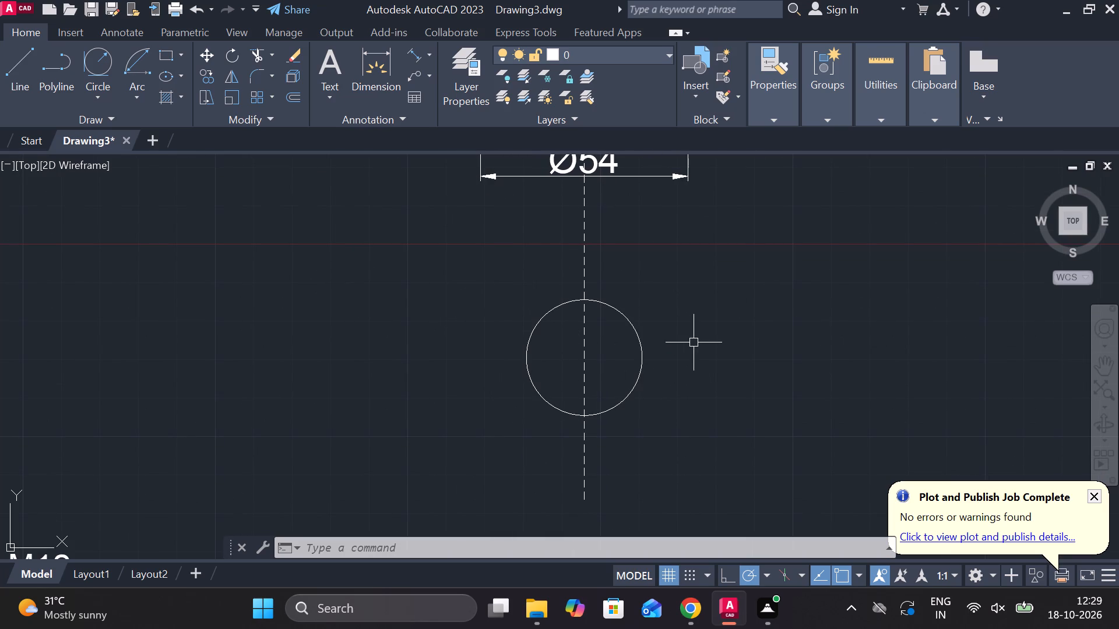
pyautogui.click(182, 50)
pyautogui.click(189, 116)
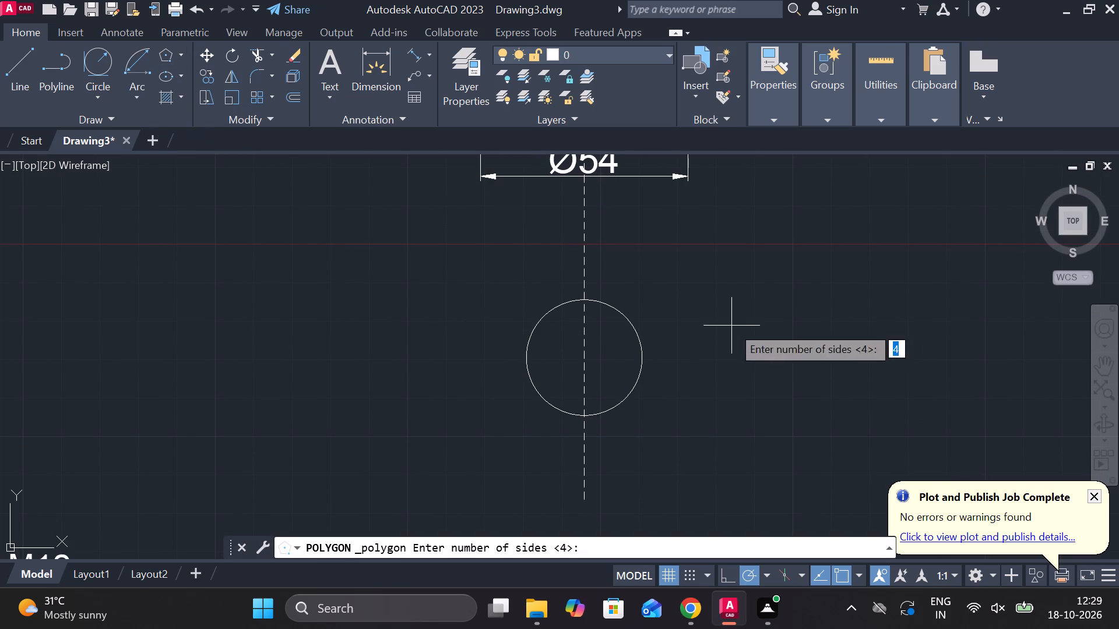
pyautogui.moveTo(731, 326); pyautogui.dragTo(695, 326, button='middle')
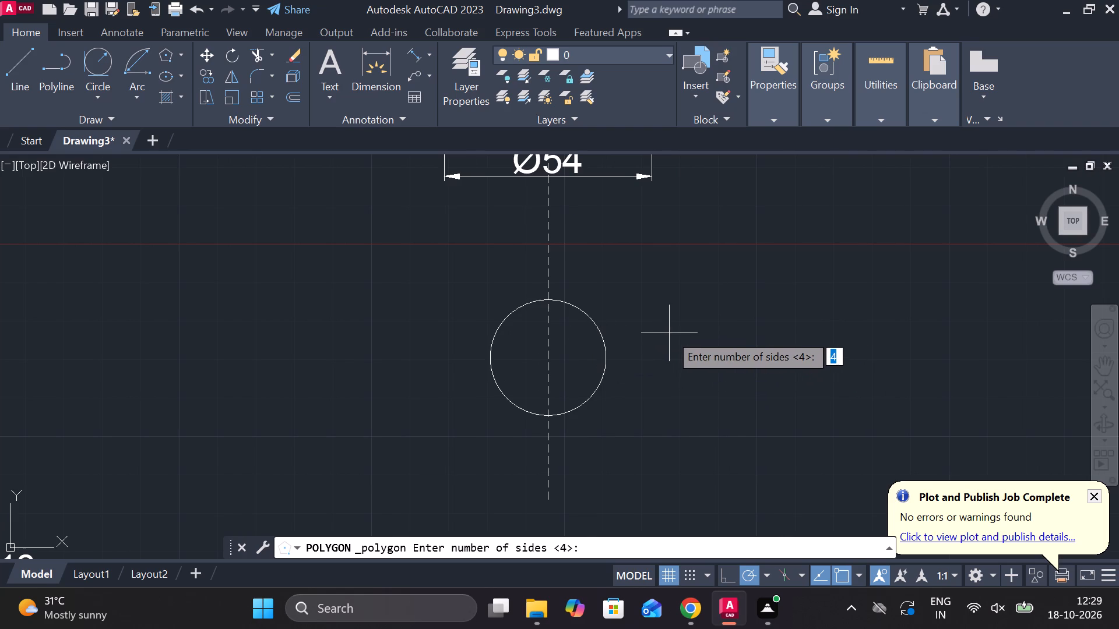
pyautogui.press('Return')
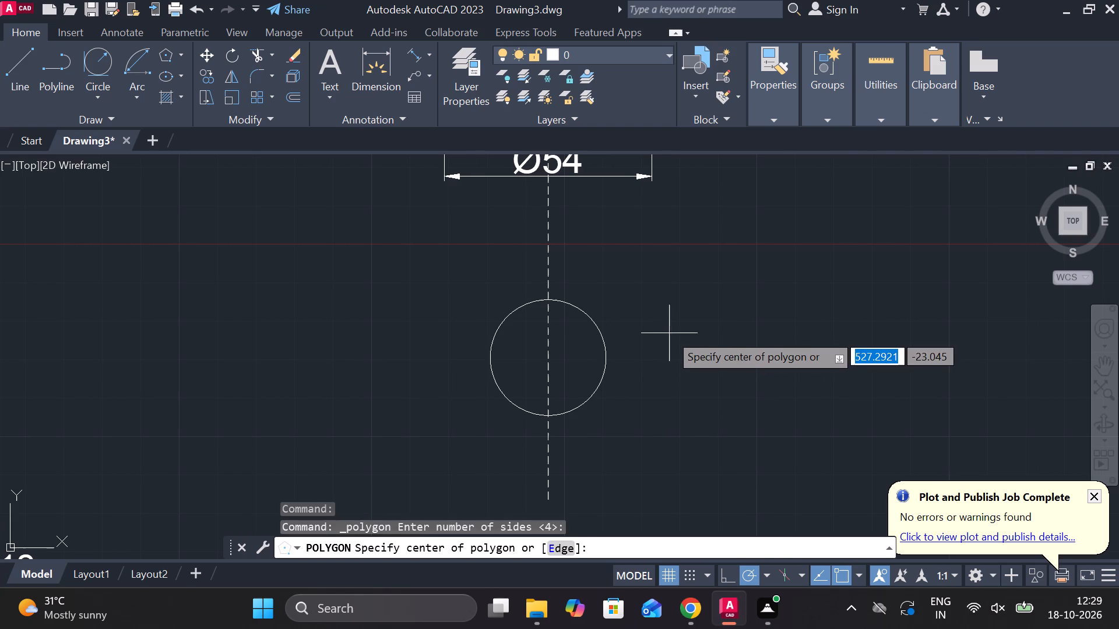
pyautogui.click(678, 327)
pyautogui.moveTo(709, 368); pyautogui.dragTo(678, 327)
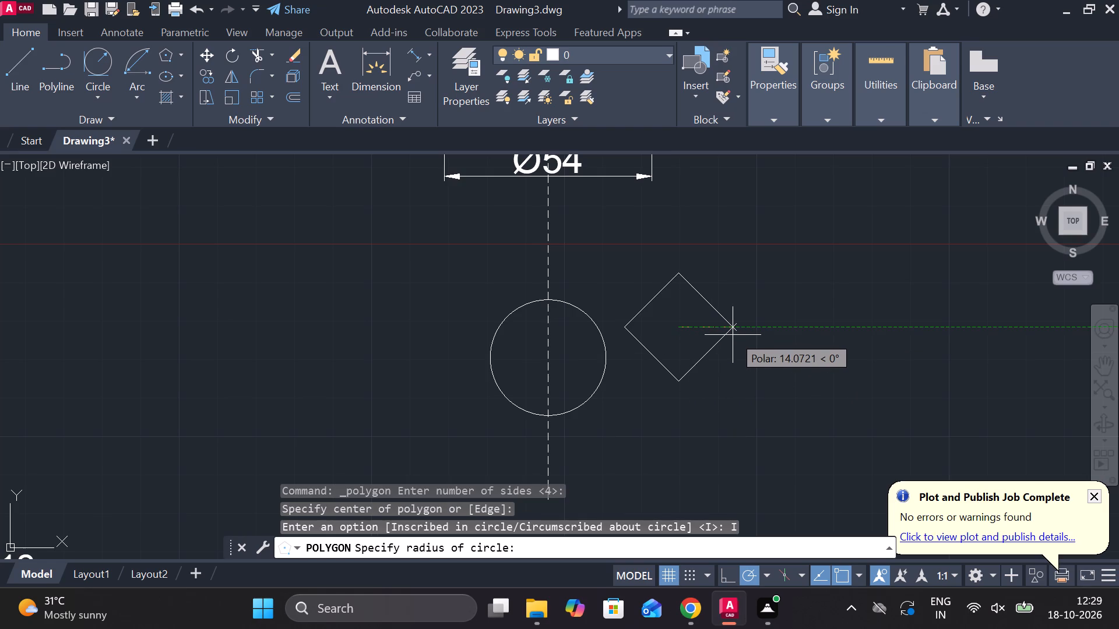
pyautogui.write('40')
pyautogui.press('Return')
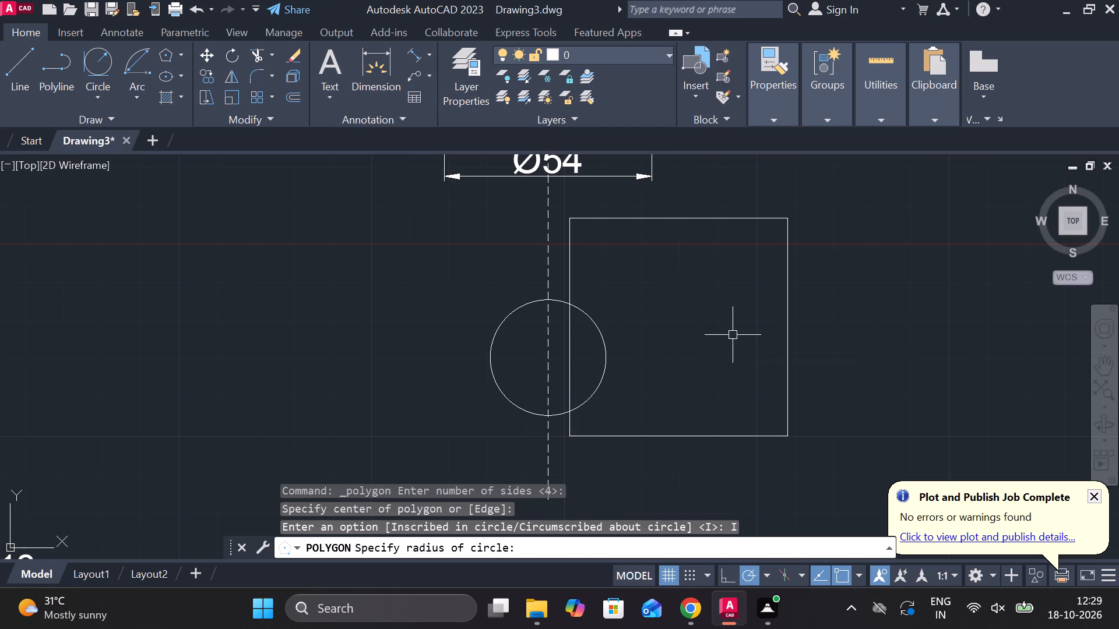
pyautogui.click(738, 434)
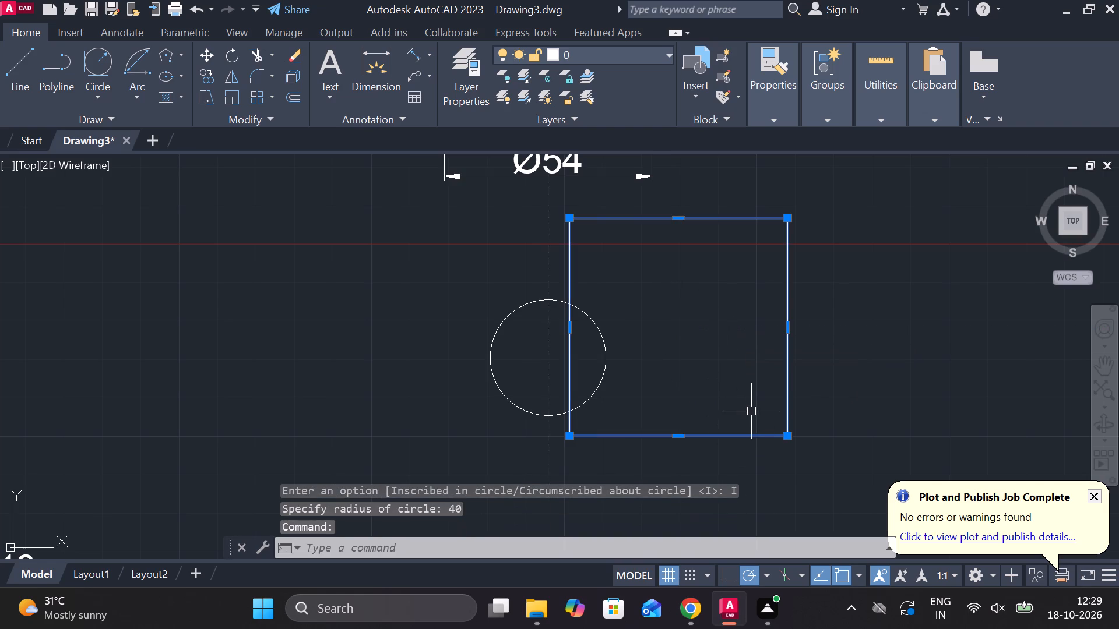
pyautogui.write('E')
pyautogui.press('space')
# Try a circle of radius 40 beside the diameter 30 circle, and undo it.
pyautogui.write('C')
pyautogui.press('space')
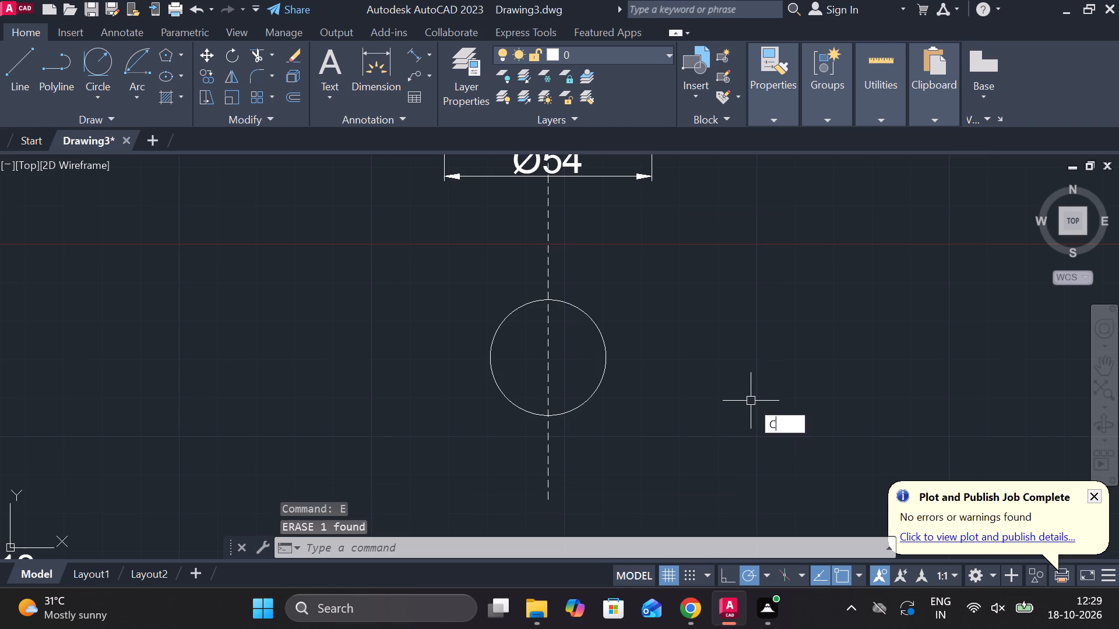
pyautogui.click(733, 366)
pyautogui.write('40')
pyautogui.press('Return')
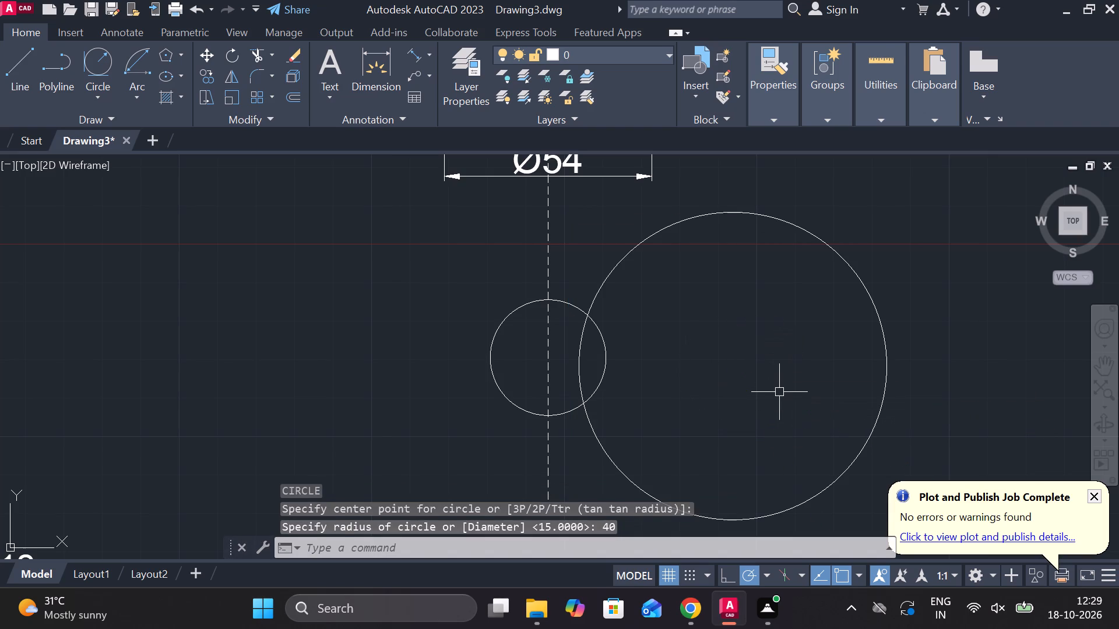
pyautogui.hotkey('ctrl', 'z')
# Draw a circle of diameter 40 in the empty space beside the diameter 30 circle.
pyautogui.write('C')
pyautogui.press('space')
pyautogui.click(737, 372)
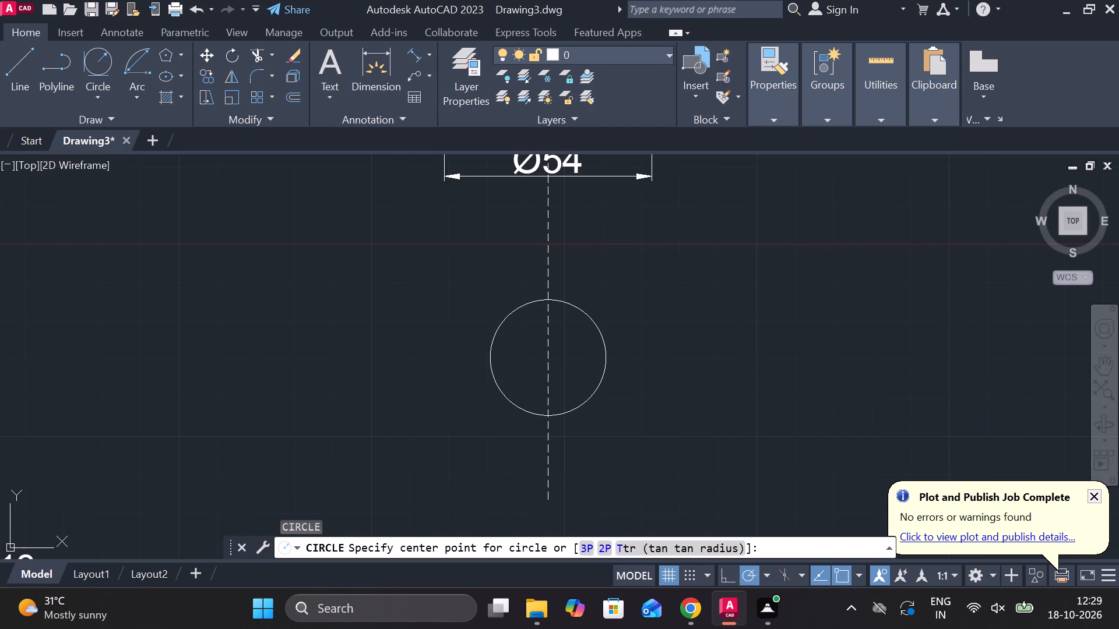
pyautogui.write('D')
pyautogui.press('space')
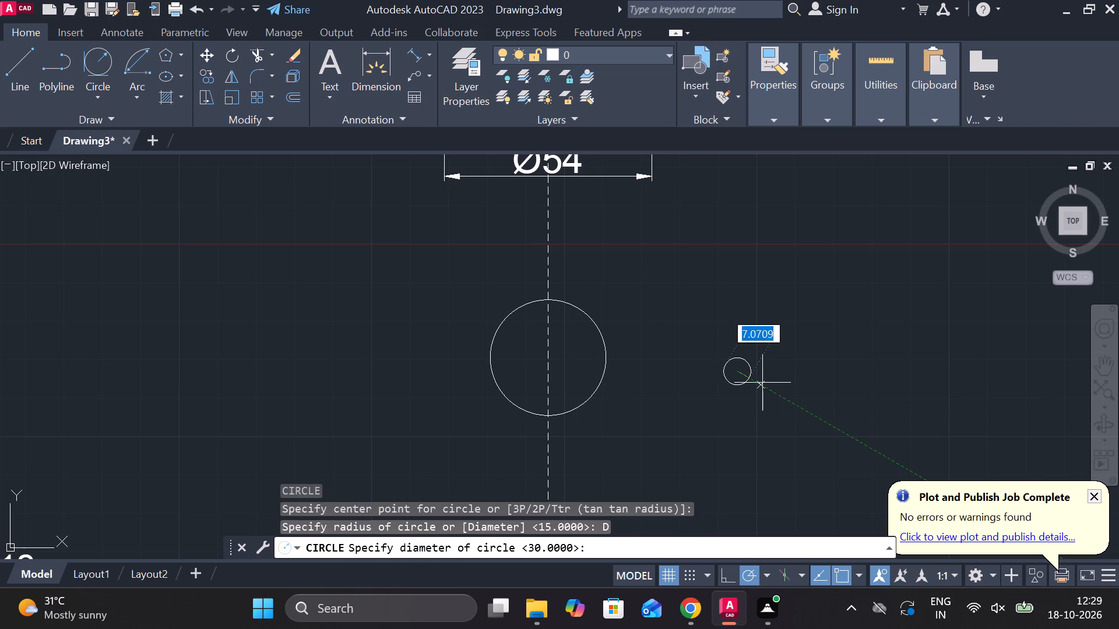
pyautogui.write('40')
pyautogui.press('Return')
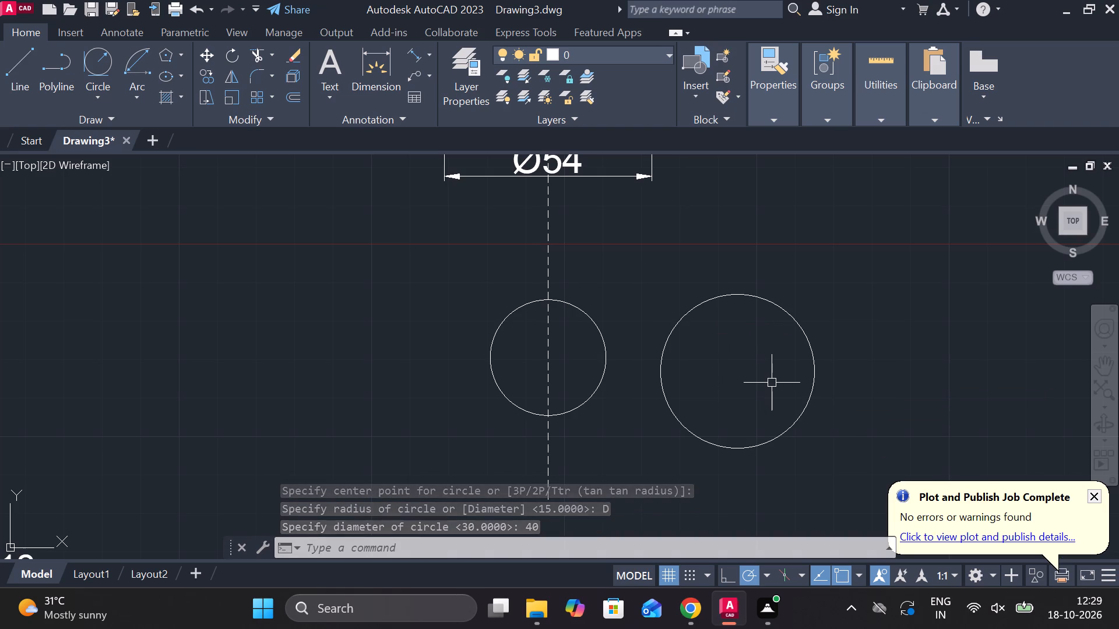
# Replace the diameter 30 circle with a circle of diameter 80 centred on the extended centreline below the Ø54 dimension.
pyautogui.click(590, 317)
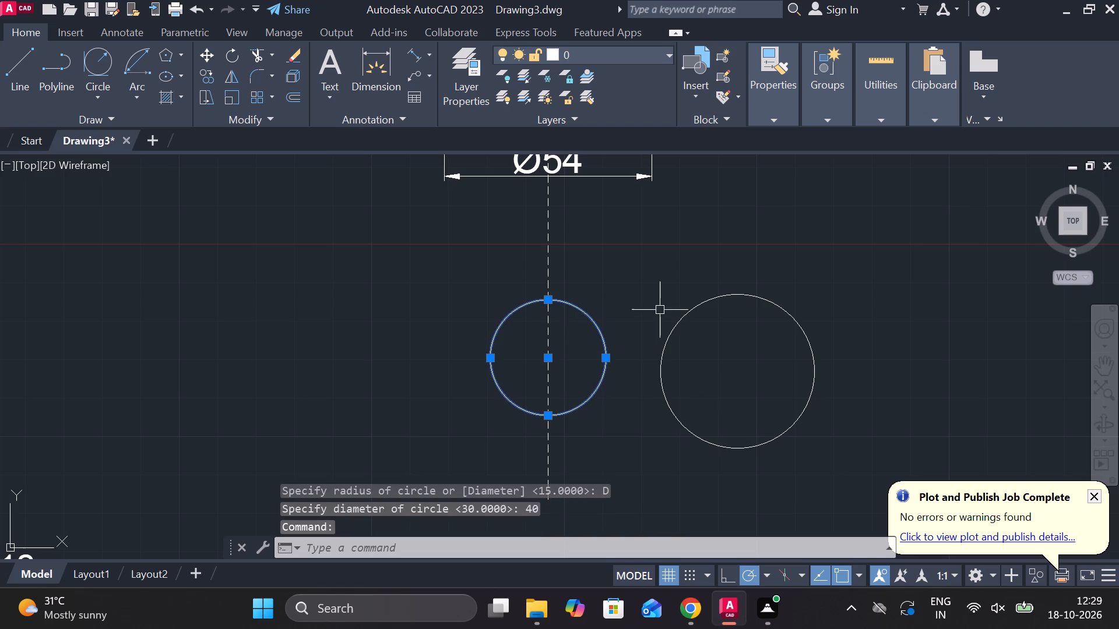
pyautogui.write('E')
pyautogui.press('space')
pyautogui.write('C')
pyautogui.press('space')
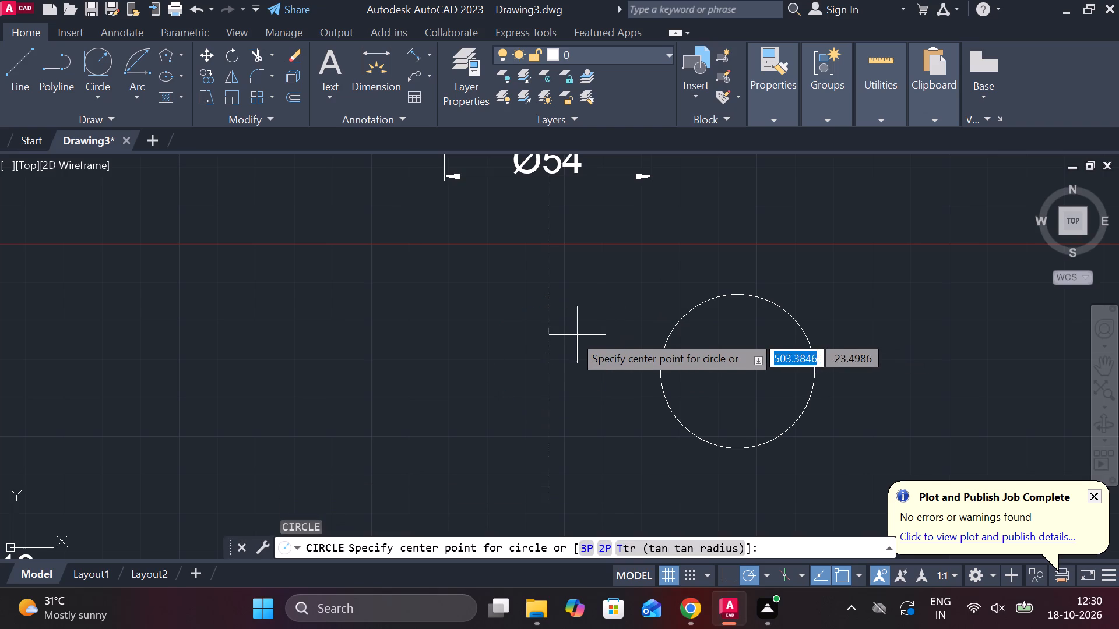
pyautogui.click(555, 347)
pyautogui.write('D')
pyautogui.press('space')
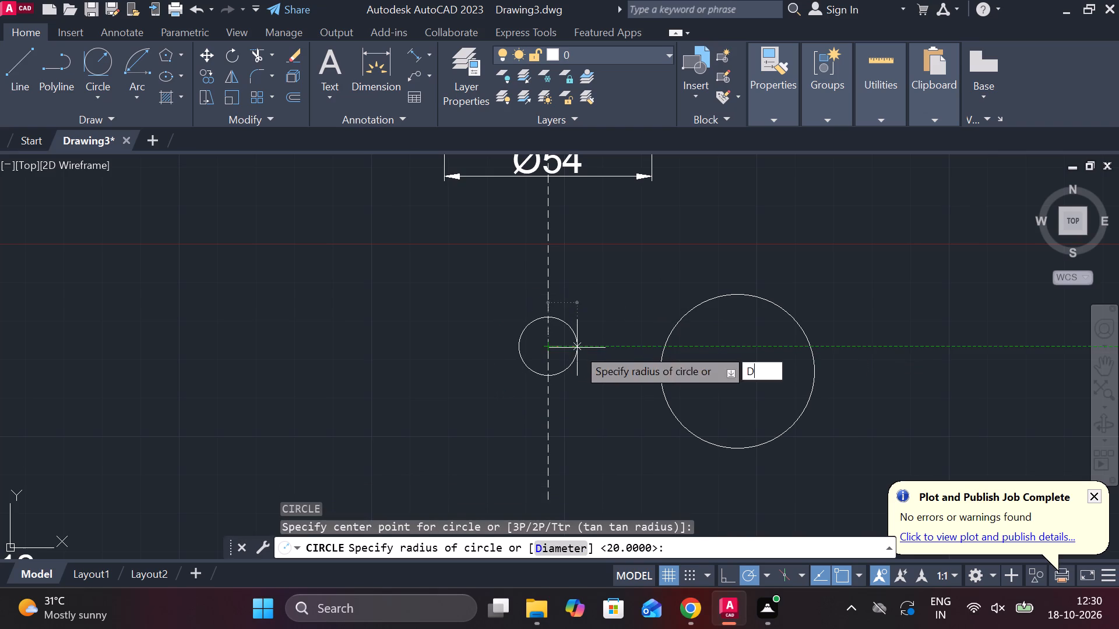
pyautogui.write('80')
pyautogui.press('Return')
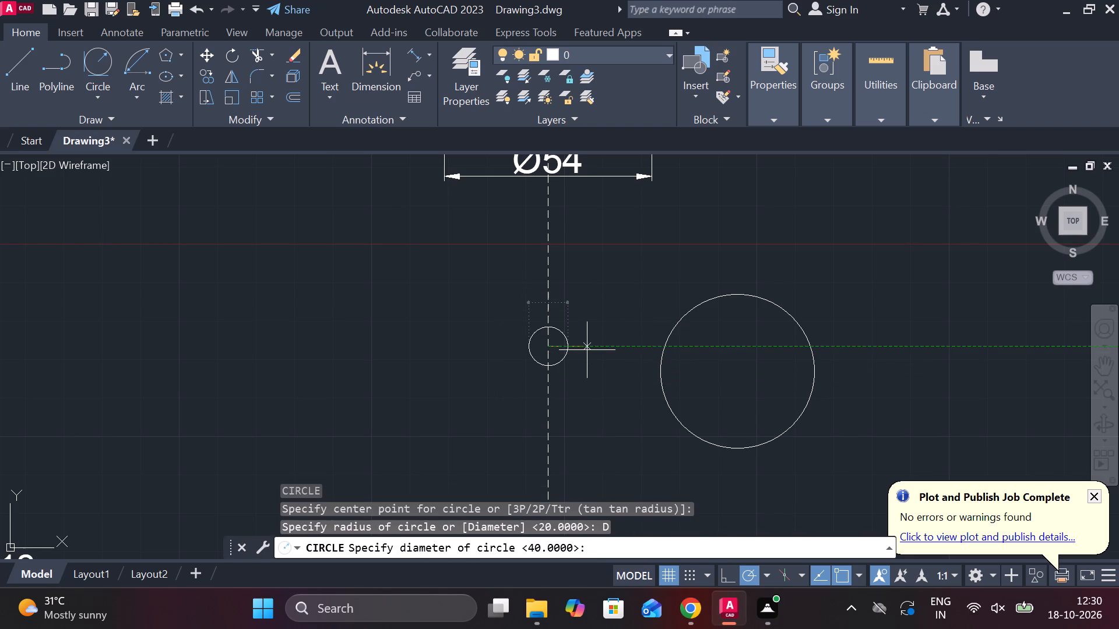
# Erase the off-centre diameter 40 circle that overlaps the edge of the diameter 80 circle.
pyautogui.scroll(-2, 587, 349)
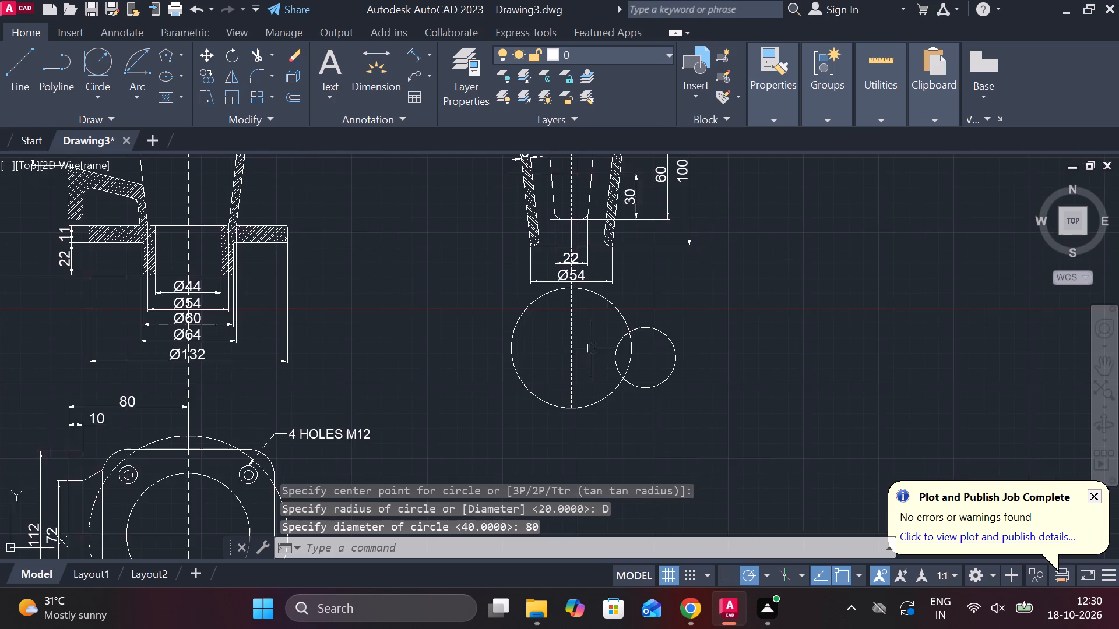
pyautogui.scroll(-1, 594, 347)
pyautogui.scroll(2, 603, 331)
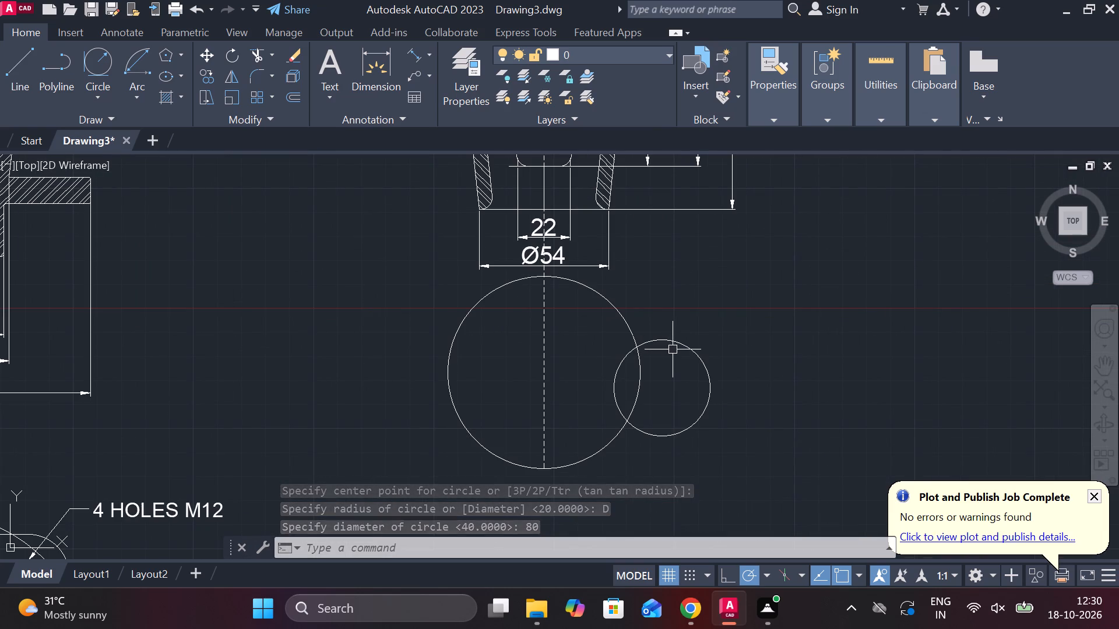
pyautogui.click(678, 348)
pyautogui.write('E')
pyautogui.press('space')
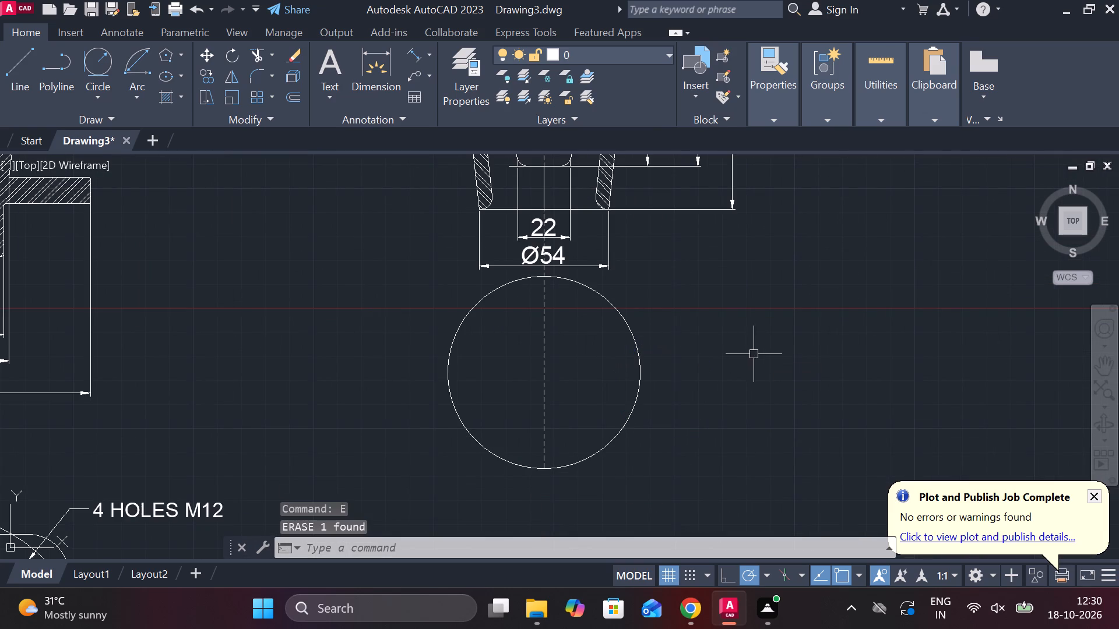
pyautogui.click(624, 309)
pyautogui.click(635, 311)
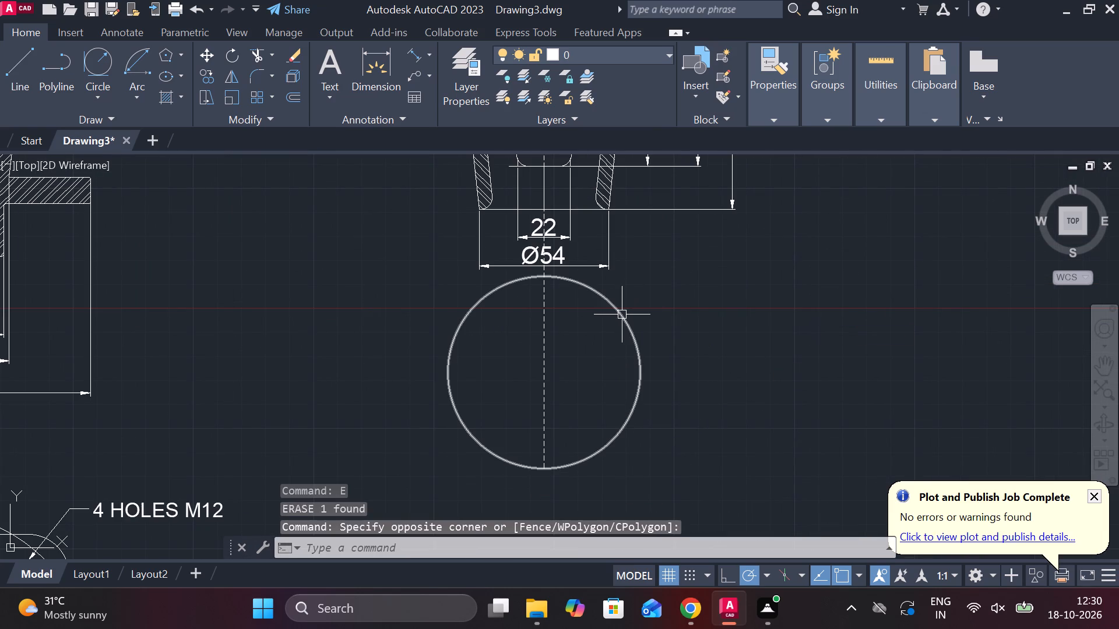
# Draw a circle of diameter 40 concentric with the diameter 80 circle.
pyautogui.press('c')
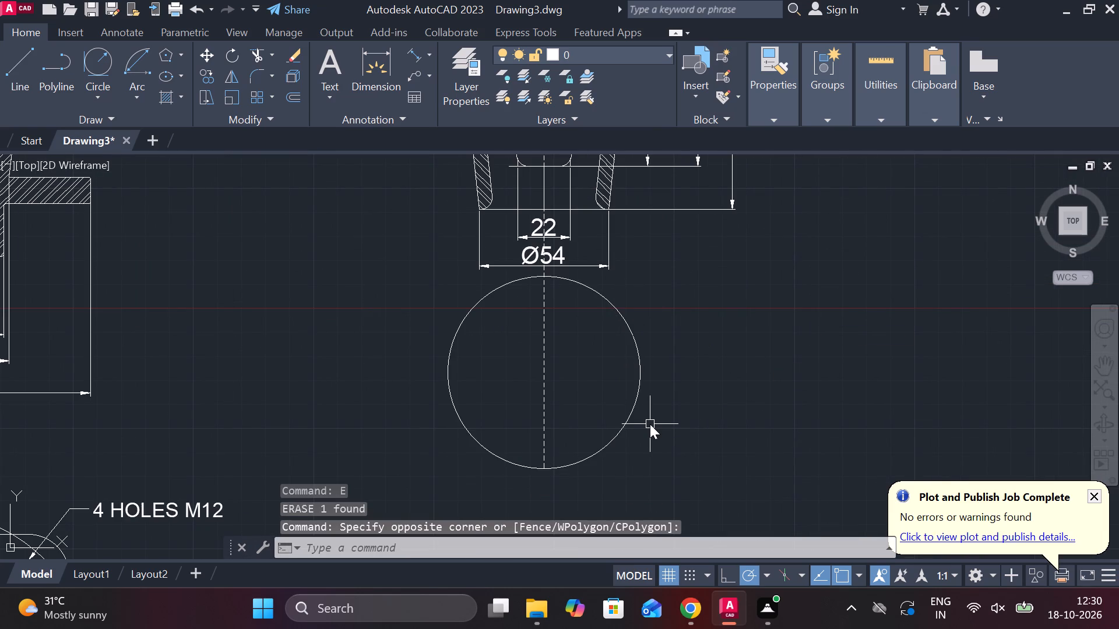
pyautogui.press('space')
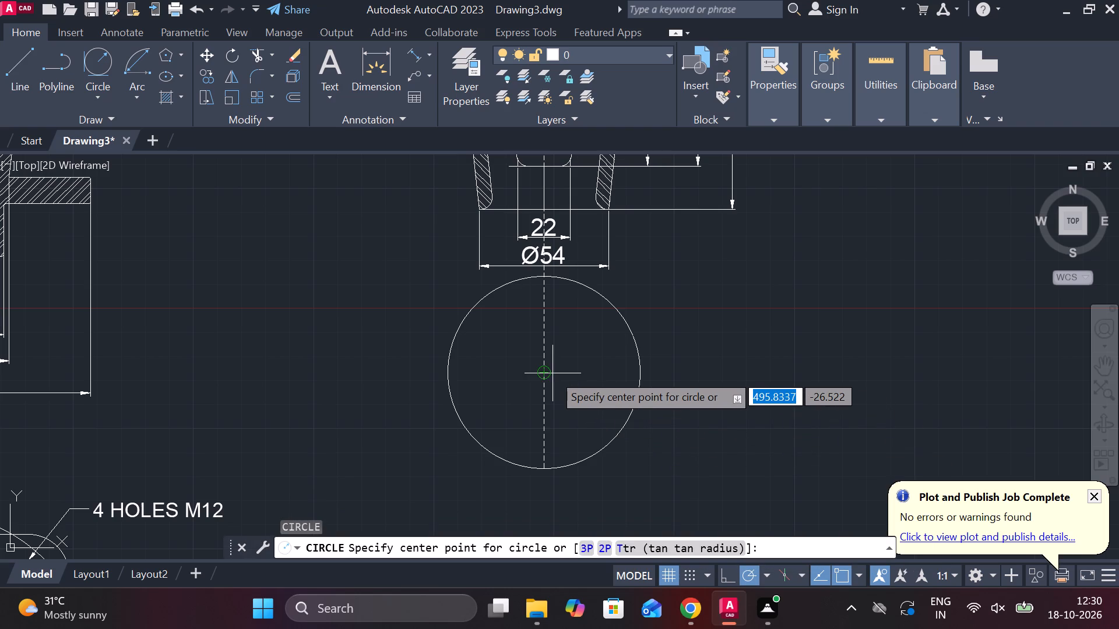
pyautogui.click(544, 373)
pyautogui.write('D')
pyautogui.press('space')
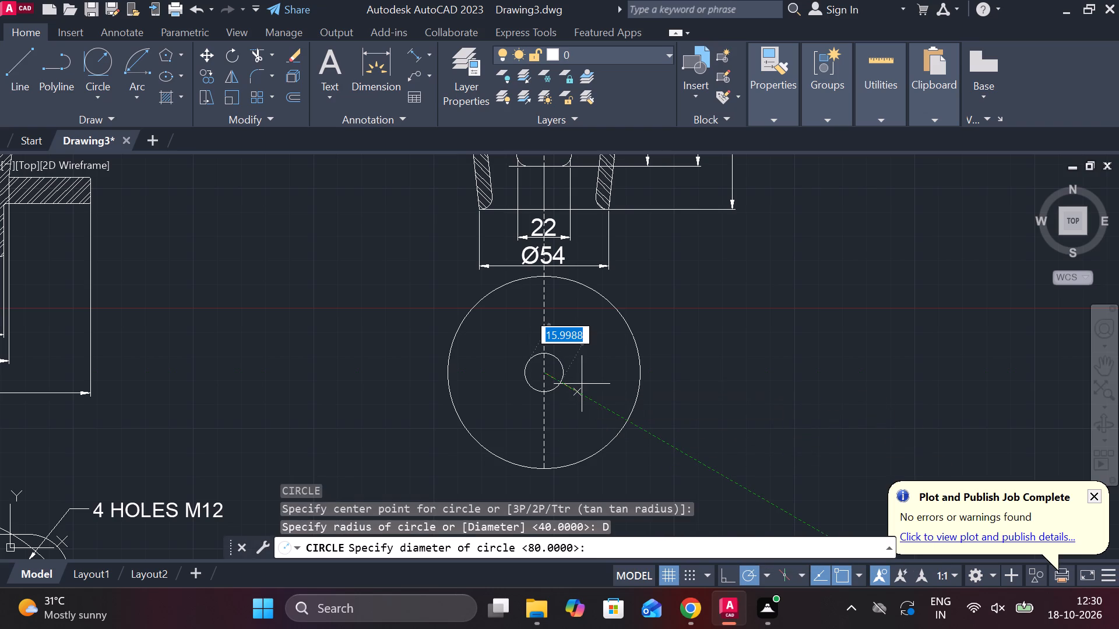
pyautogui.write('40')
pyautogui.press('Return')
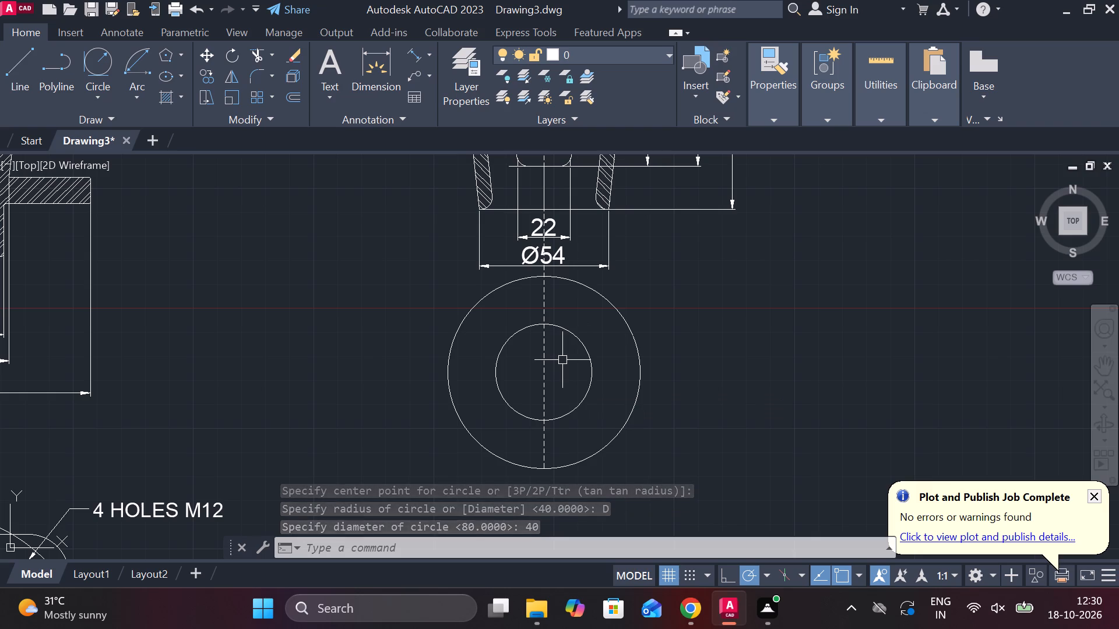
# Draw a four-sided polygon inscribed in the diameter 40 circle, with its corners on the circle's quadrants.
pyautogui.click(163, 56)
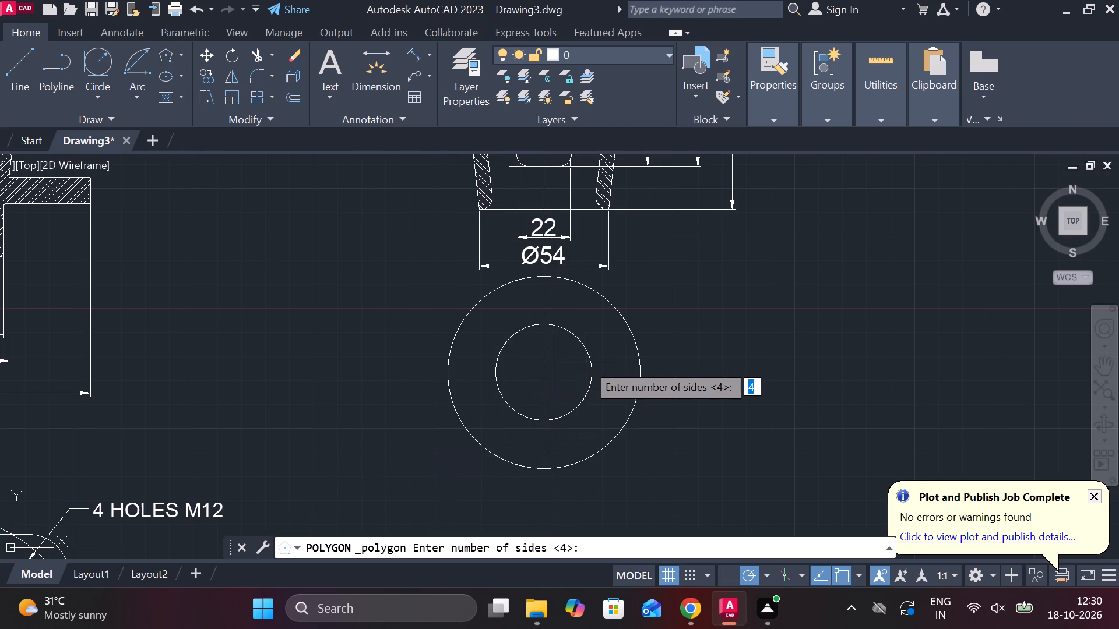
pyautogui.press('space')
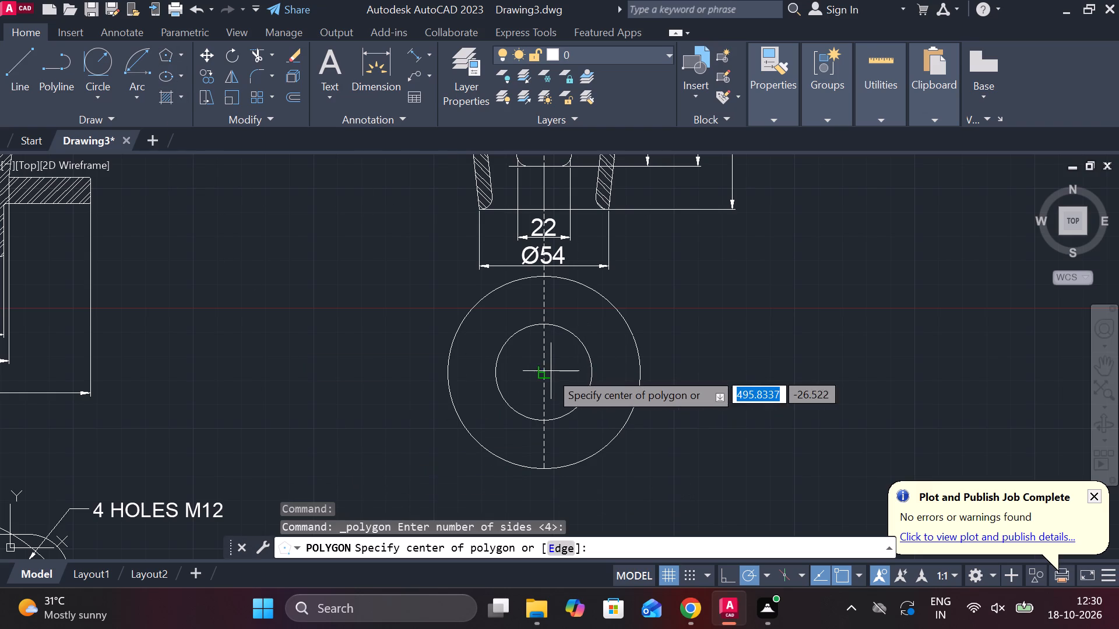
pyautogui.click(545, 373)
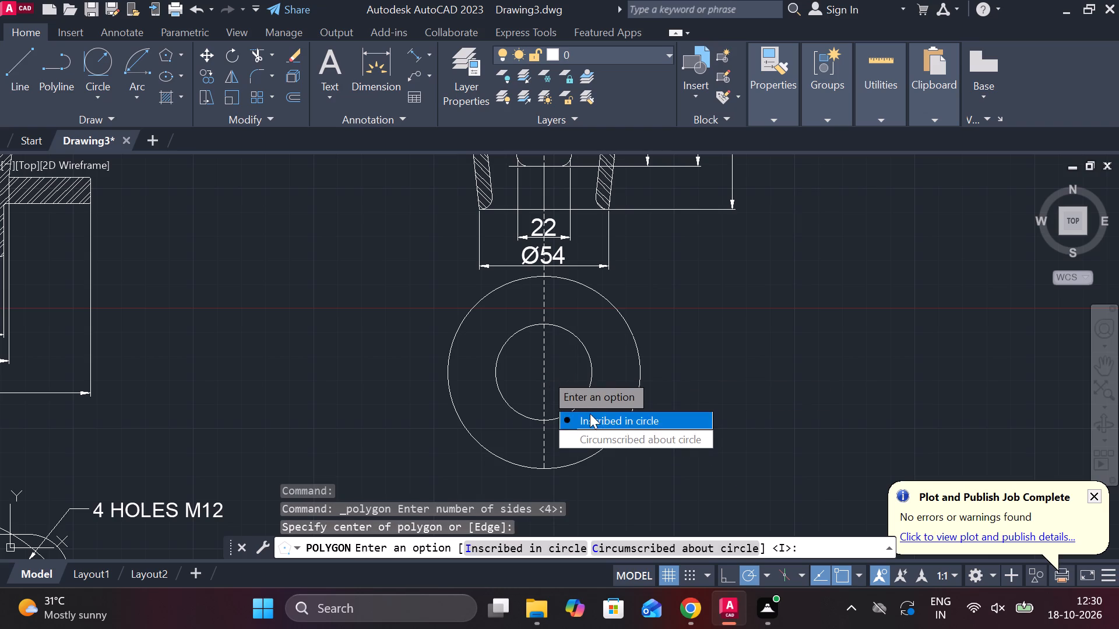
pyautogui.moveTo(589, 414); pyautogui.dragTo(545, 373)
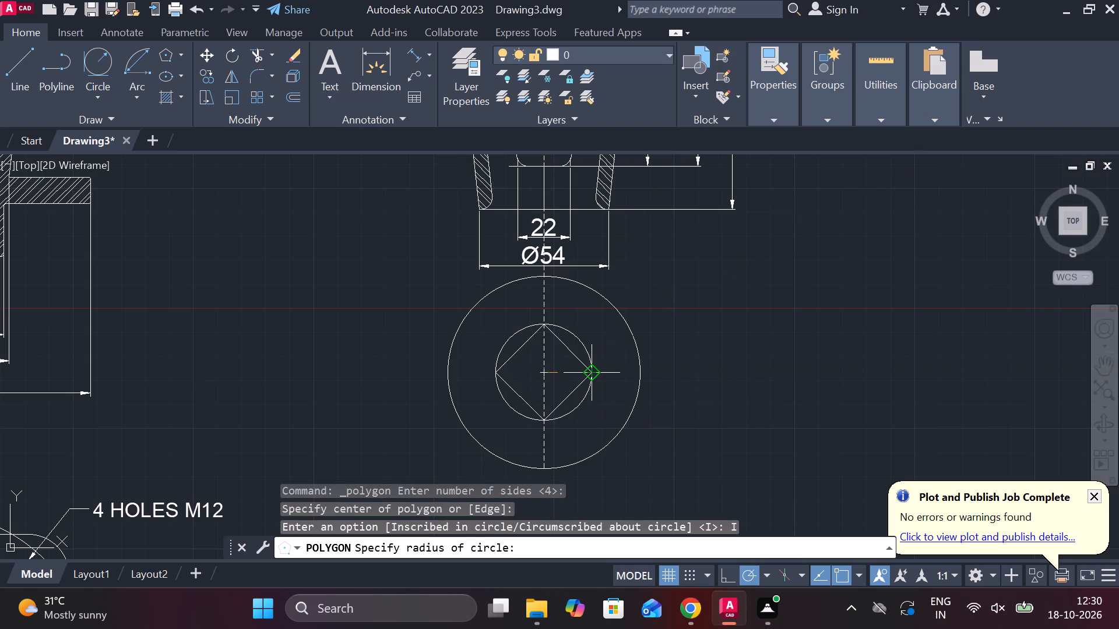
pyautogui.click(591, 370)
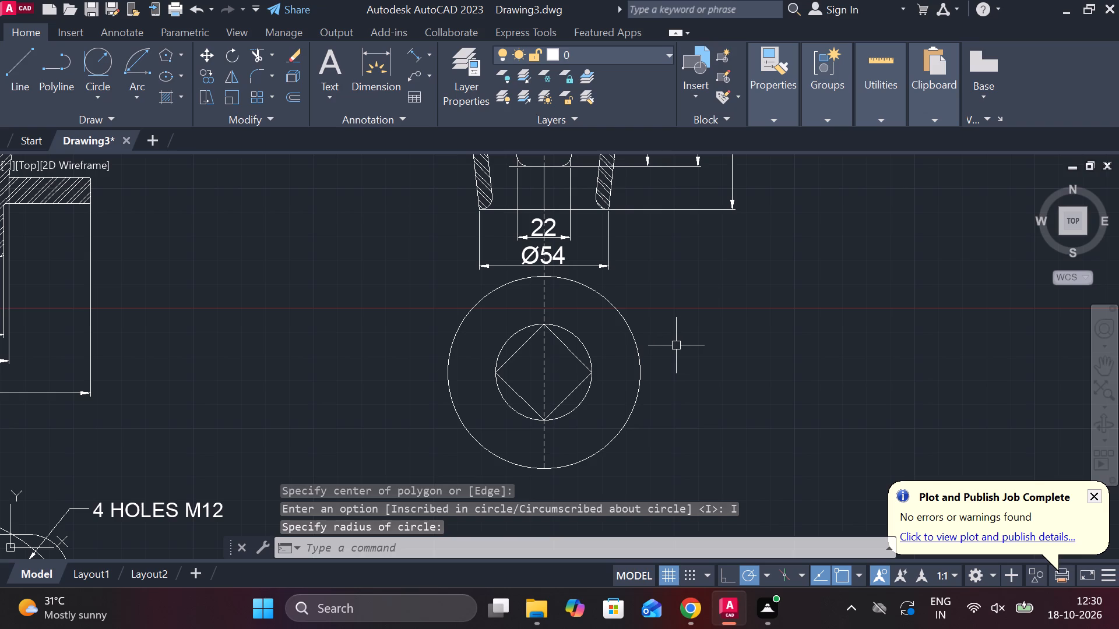
# Draw a circle of diameter 54 concentric with the diameter 80 and diameter 40 circles.
pyautogui.press('c')
pyautogui.press('space')
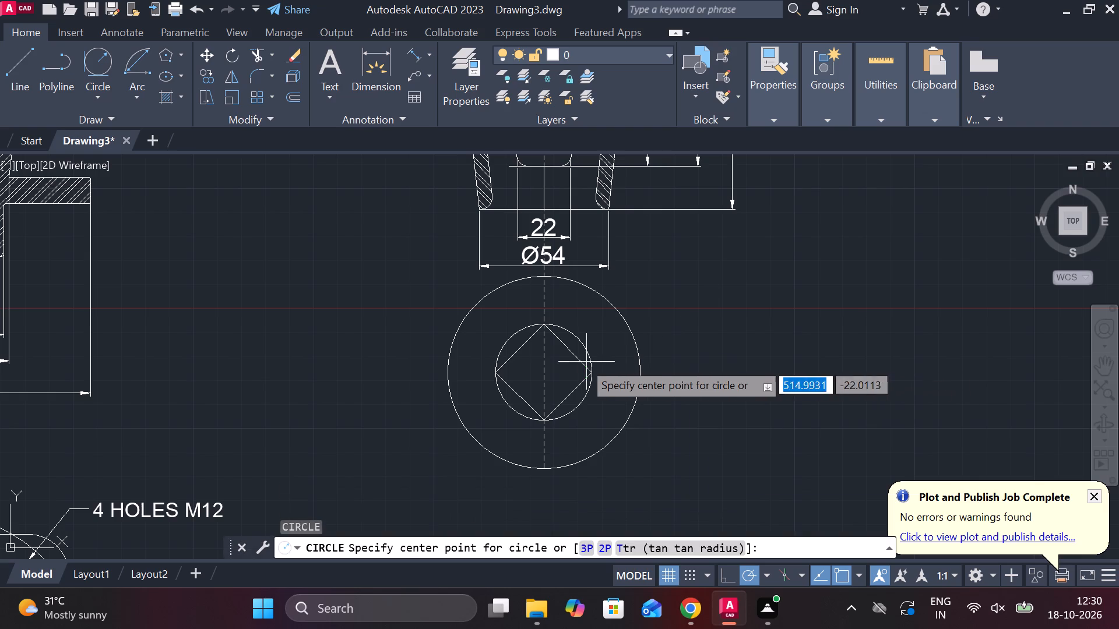
pyautogui.click(546, 372)
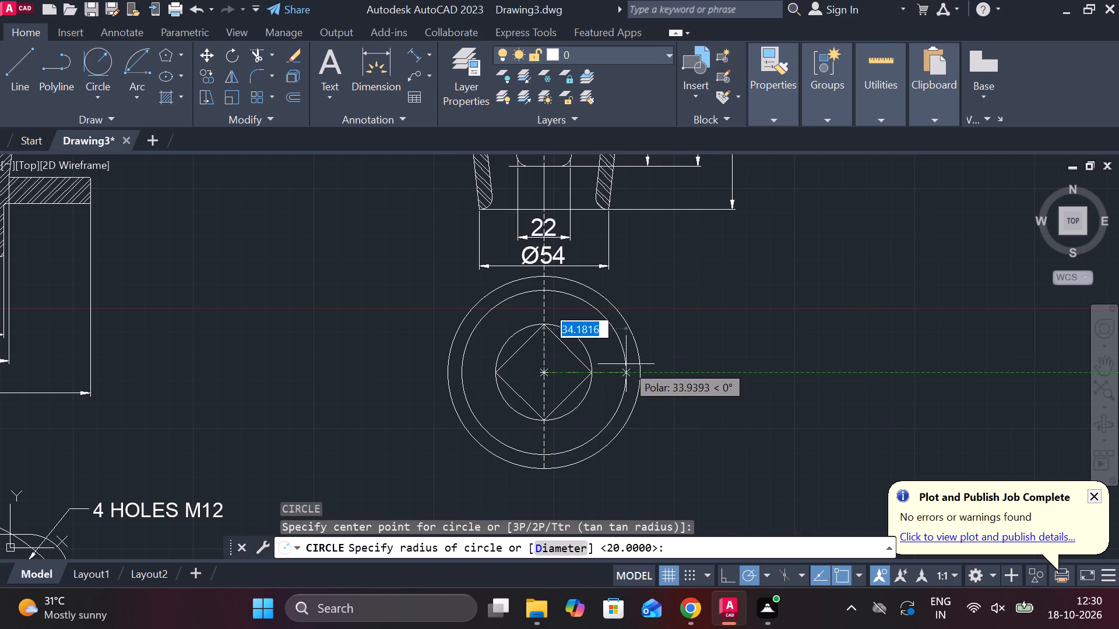
pyautogui.write('D')
pyautogui.press('space')
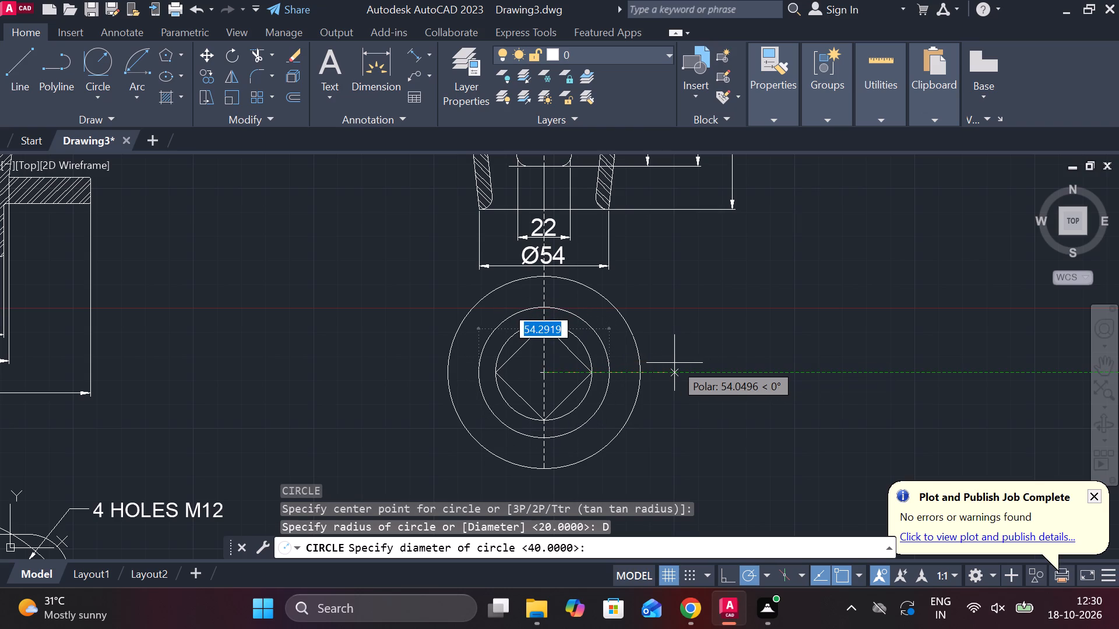
pyautogui.write('54')
pyautogui.press('space')
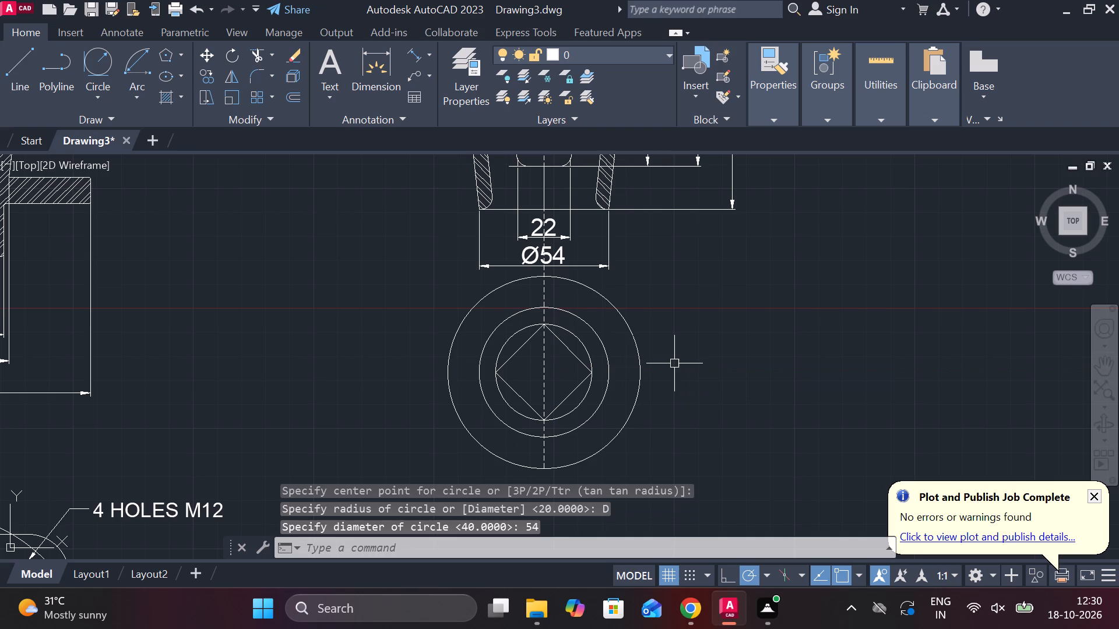
pyautogui.scroll(-1, 674, 364)
# Erase the diameter 40 circle around the square, keeping the square and the two outer circles.
pyautogui.scroll(1, 674, 364)
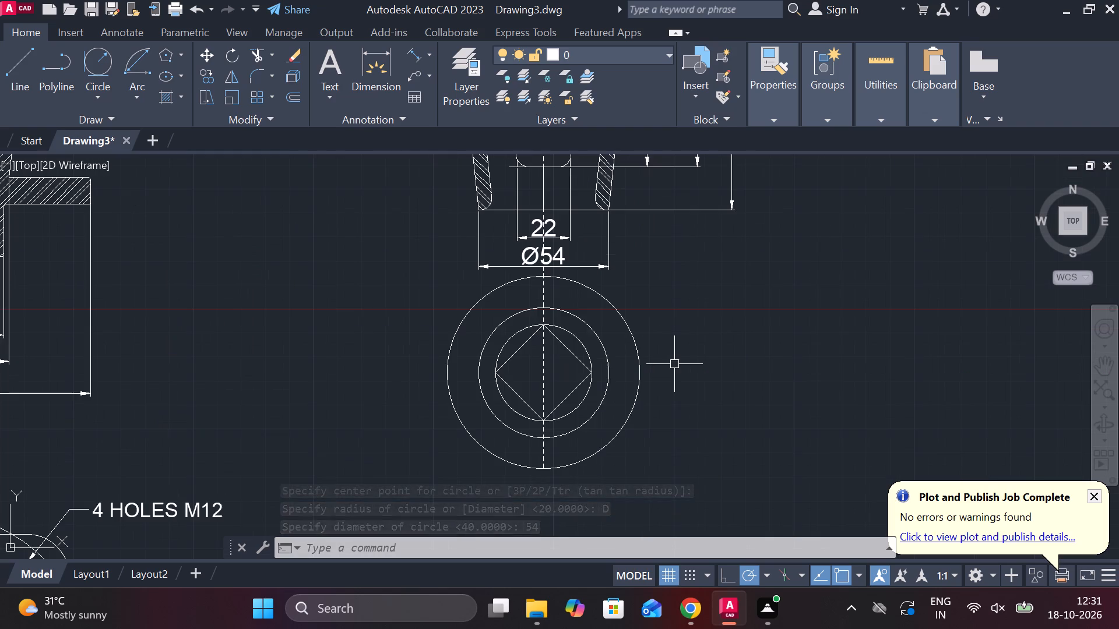
pyautogui.click(584, 346)
pyautogui.press('e')
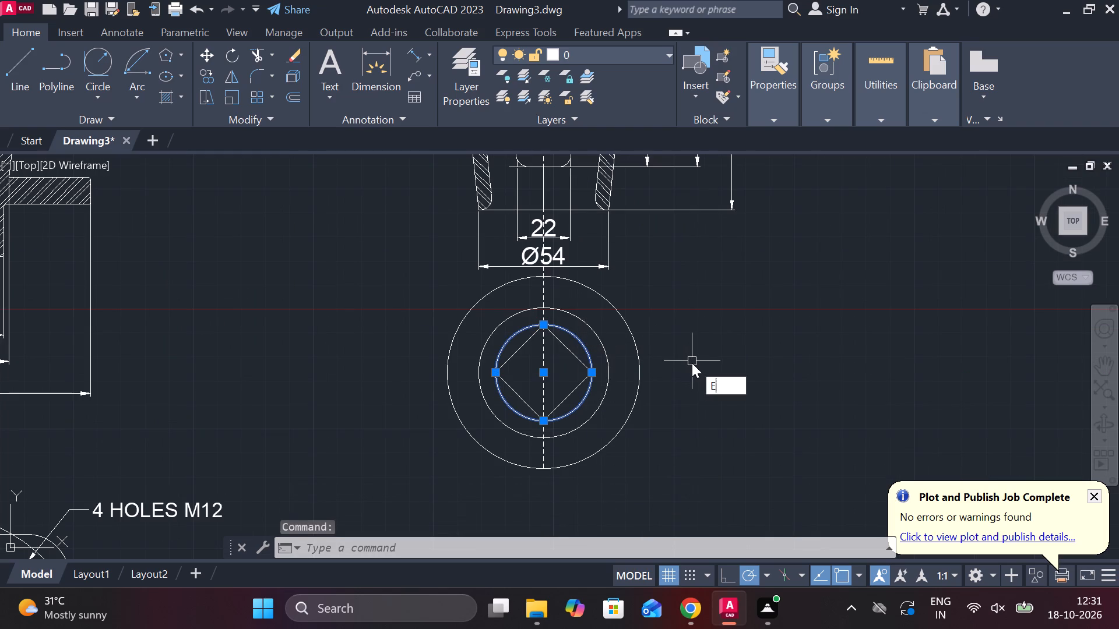
pyautogui.press('space')
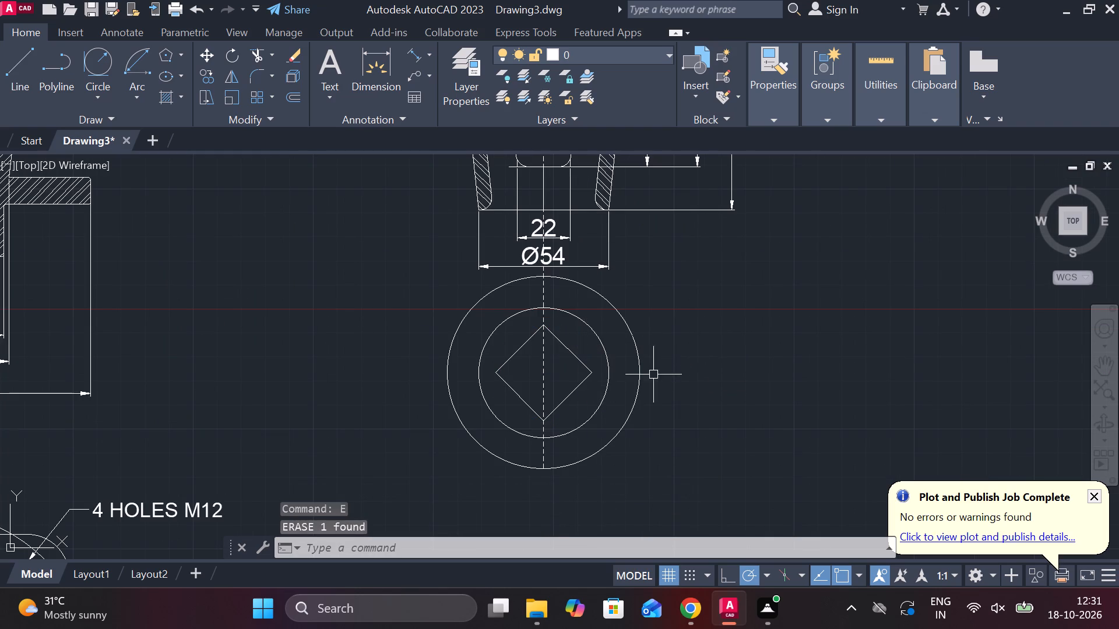
# Draw a vertical construction line about 4.8 units long upward from the square's right corner.
pyautogui.scroll(2, 643, 386)
pyautogui.press('l')
pyautogui.press('Return')
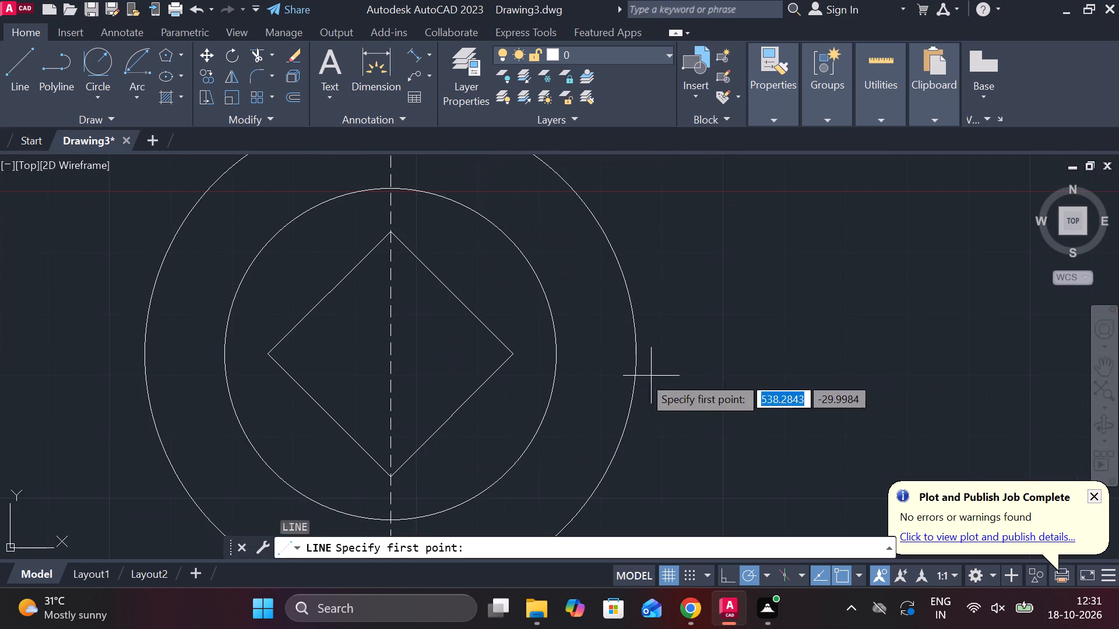
pyautogui.click(500, 342)
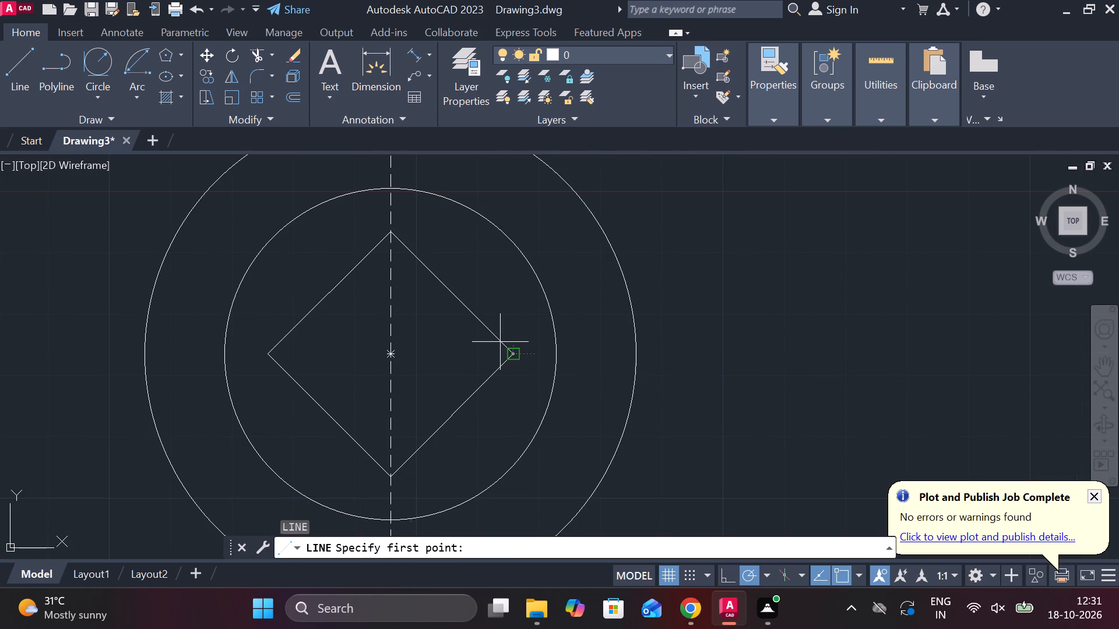
pyautogui.scroll(2, 499, 367)
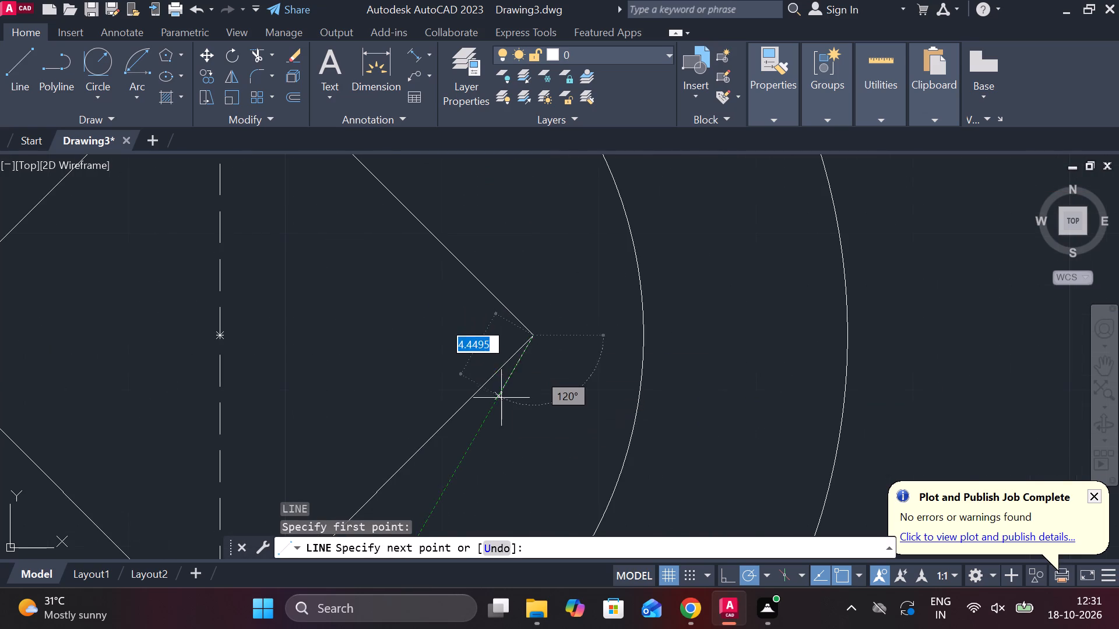
pyautogui.click(536, 260)
pyautogui.press('Escape')
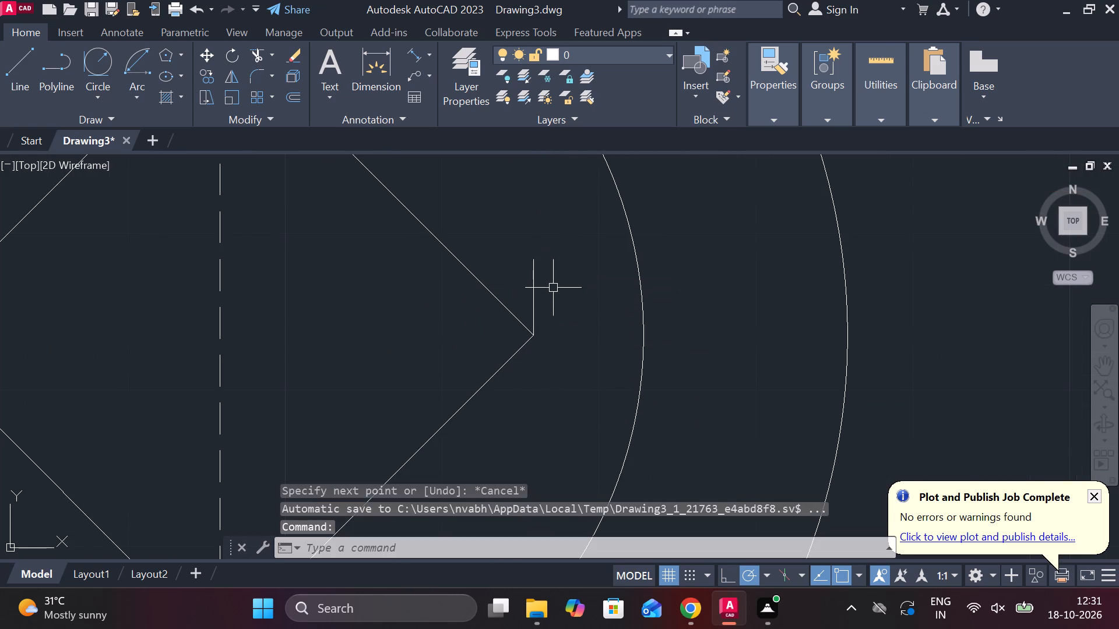
# Offset the short vertical line by 1 toward the inside of the square.
pyautogui.click(537, 288)
pyautogui.press('o')
pyautogui.press('Return')
pyautogui.press('Return')
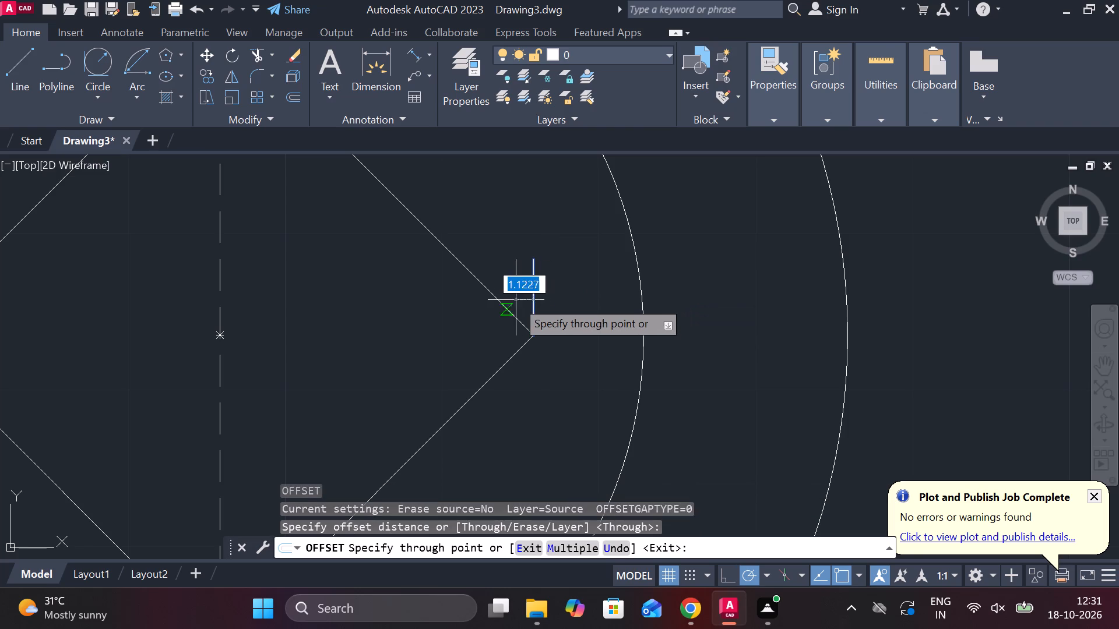
pyautogui.write('1')
pyautogui.press('space')
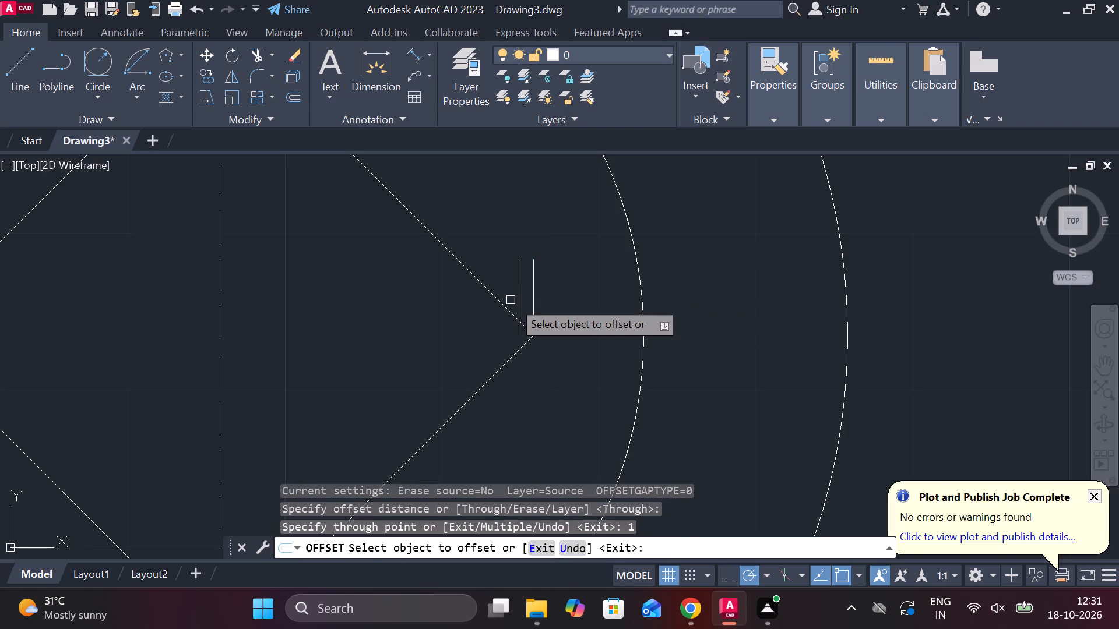
pyautogui.press('Escape')
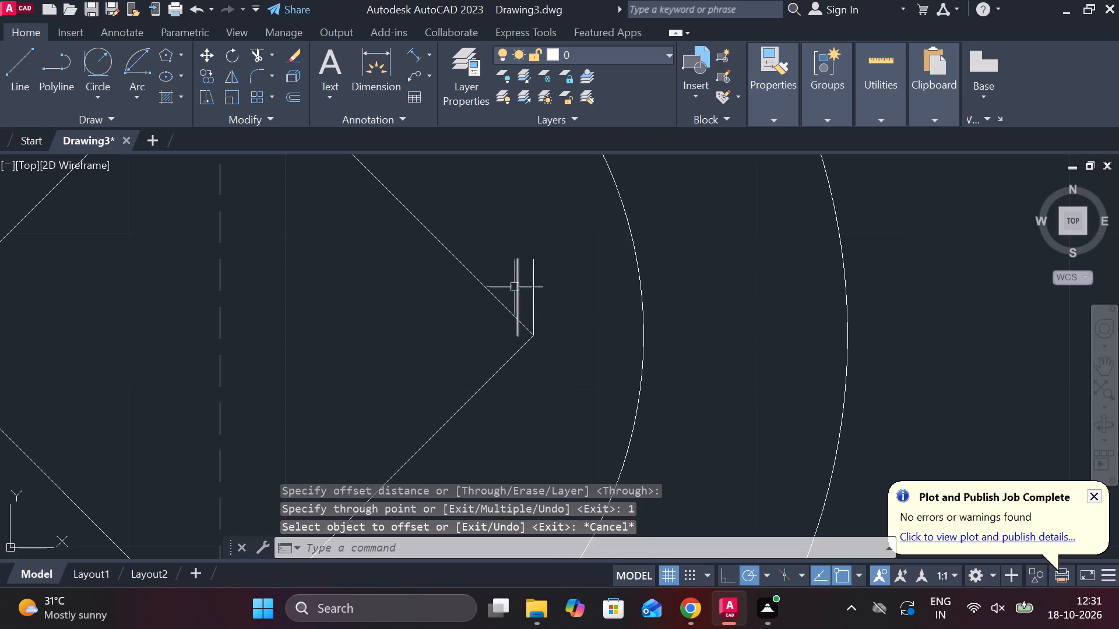
# Lengthen the offset vertical line downward past the square's lower-right edge.
pyautogui.click(513, 287)
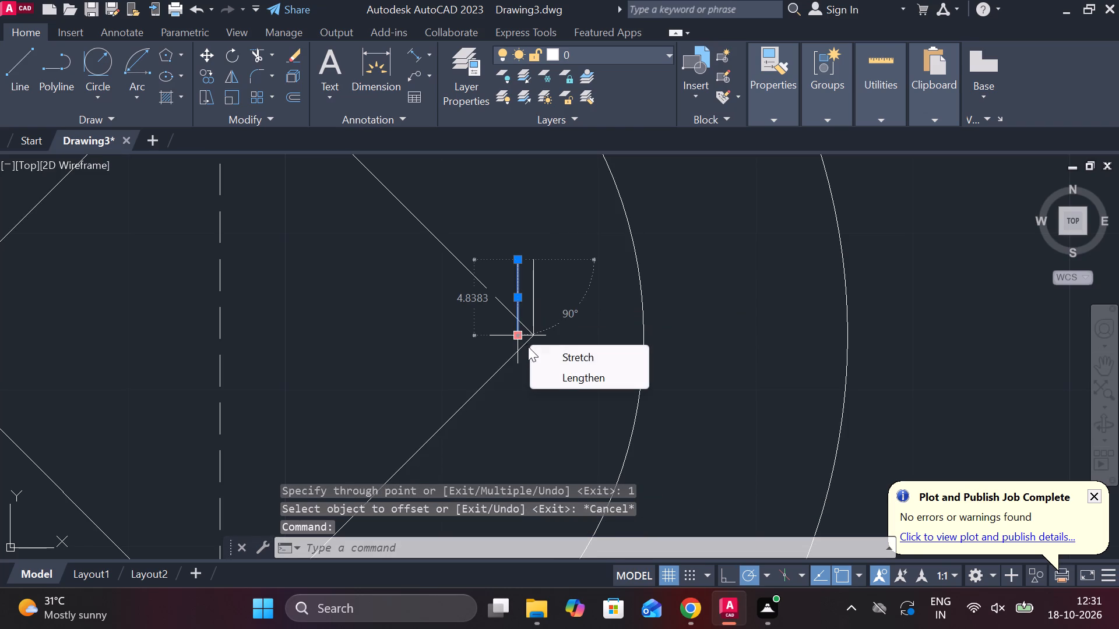
pyautogui.click(557, 372)
pyautogui.click(554, 416)
pyautogui.press('Escape')
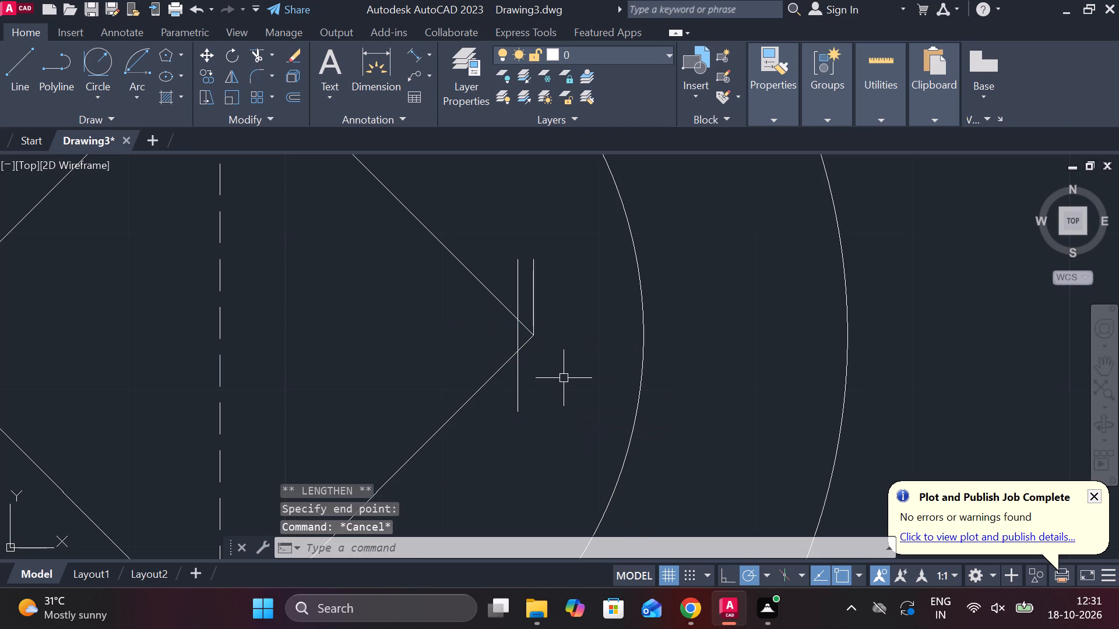
# Trim the square's right corner and the vertical line's overhangs to a flat, removing the original construction line as well.
pyautogui.write('TR')
pyautogui.press('space')
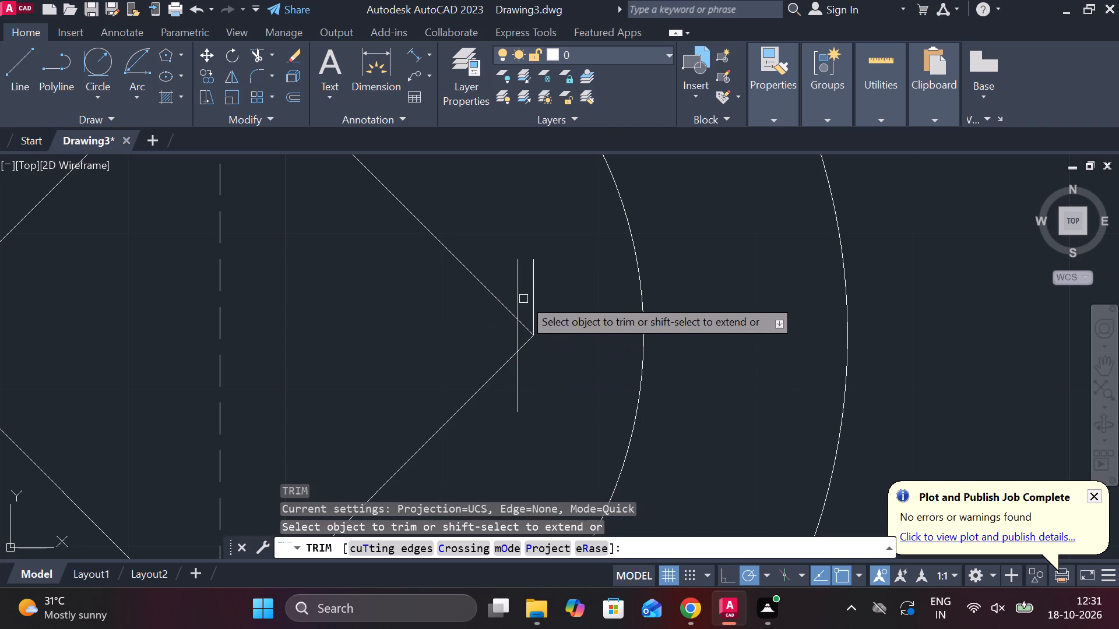
pyautogui.click(520, 288)
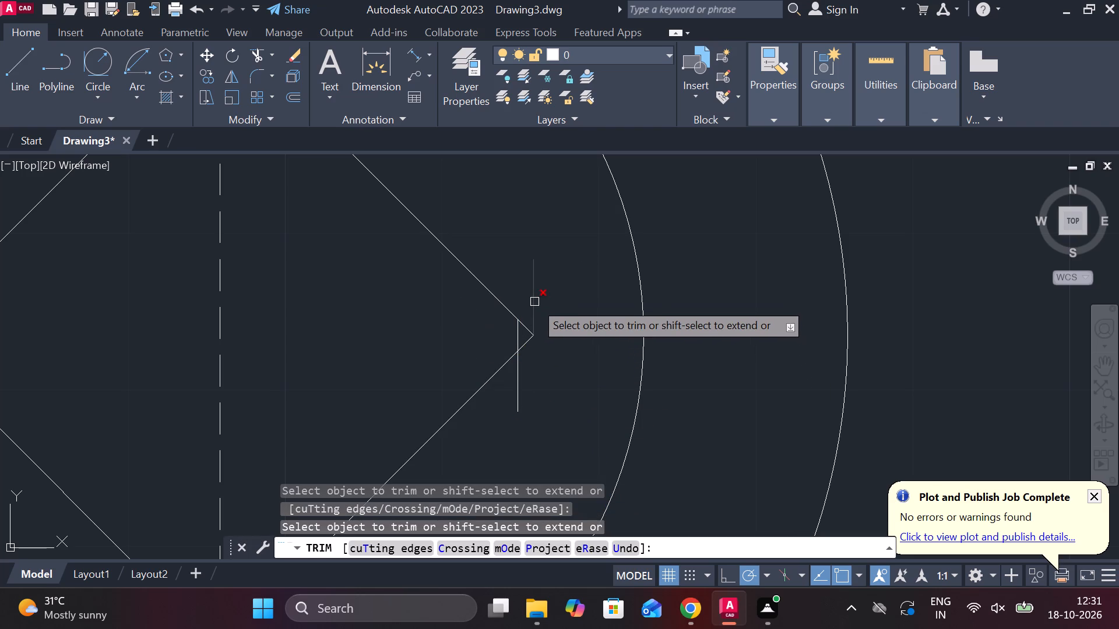
pyautogui.click(534, 302)
pyautogui.click(533, 329)
pyautogui.click(533, 337)
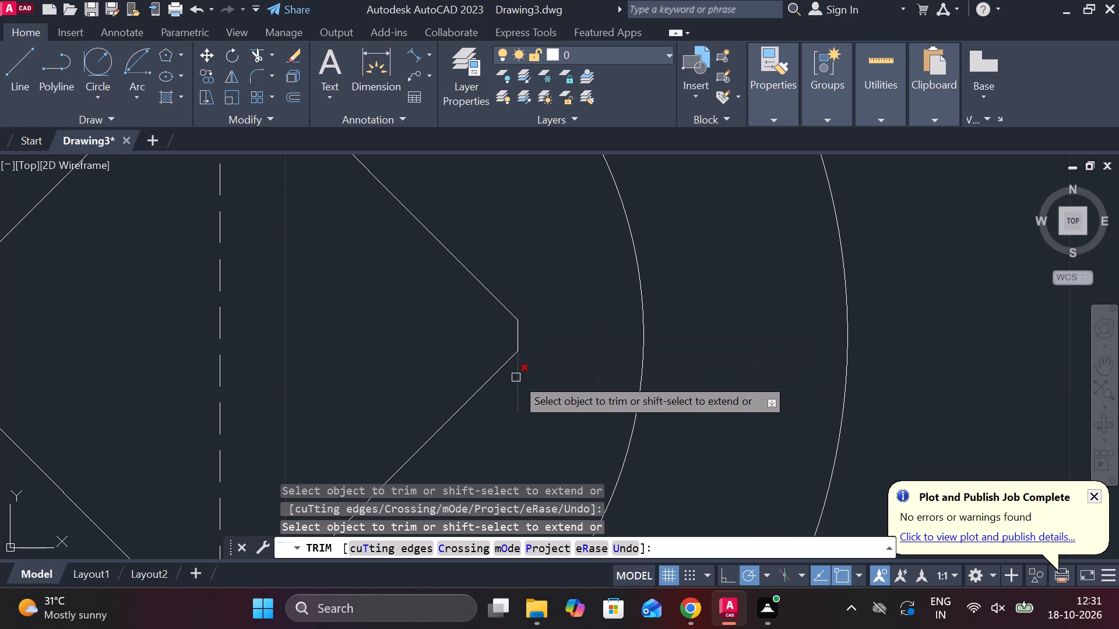
pyautogui.click(516, 377)
pyautogui.scroll(-2, 525, 390)
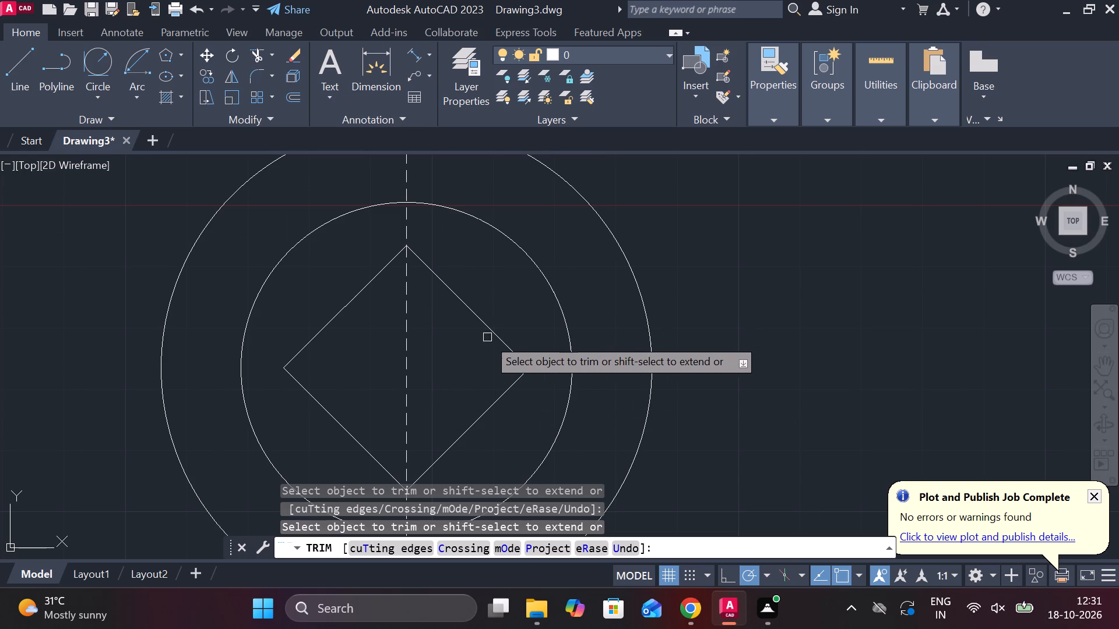
pyautogui.press('Escape')
# Mirror the right corner's short flat line about the vertical centreline, keeping the source line.
pyautogui.scroll(2, 499, 372)
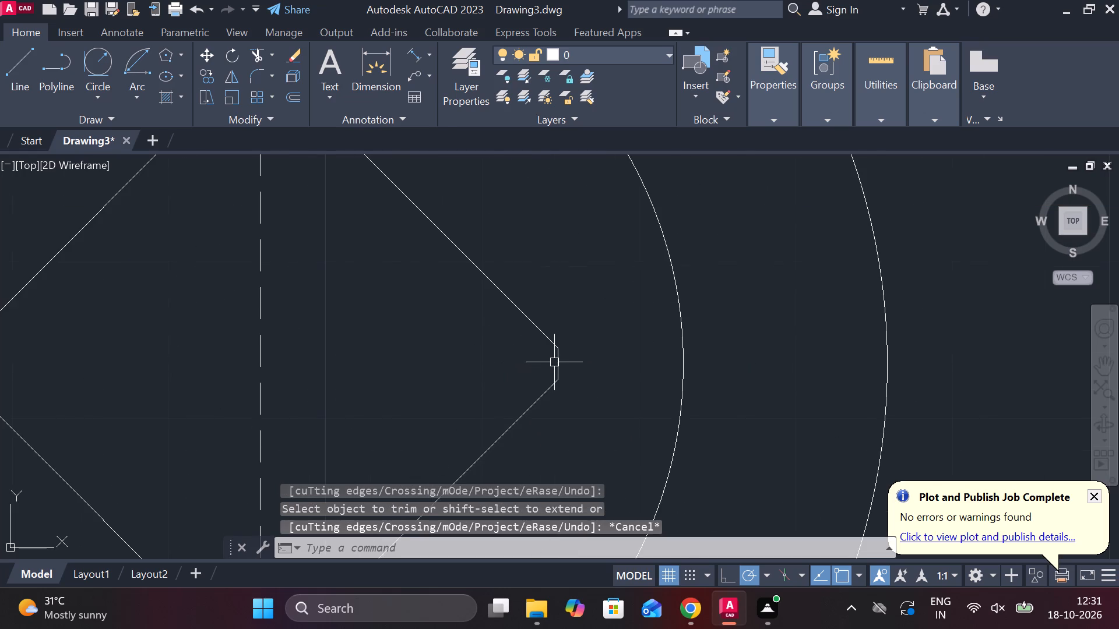
pyautogui.click(557, 363)
pyautogui.write('MI')
pyautogui.press('Return')
pyautogui.scroll(-2, 602, 354)
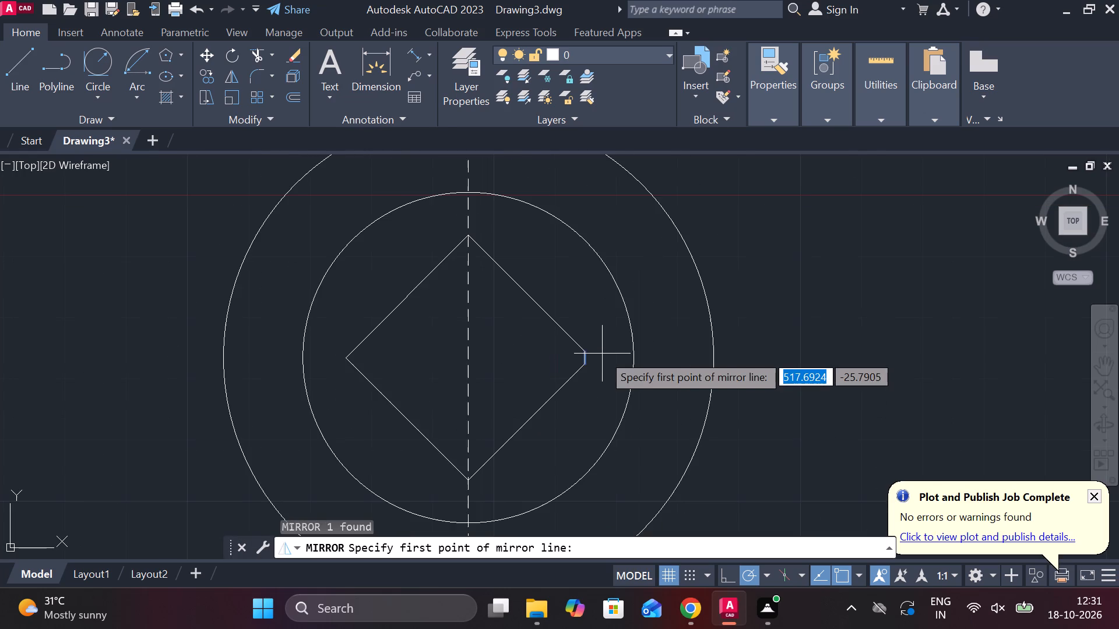
pyautogui.click(469, 358)
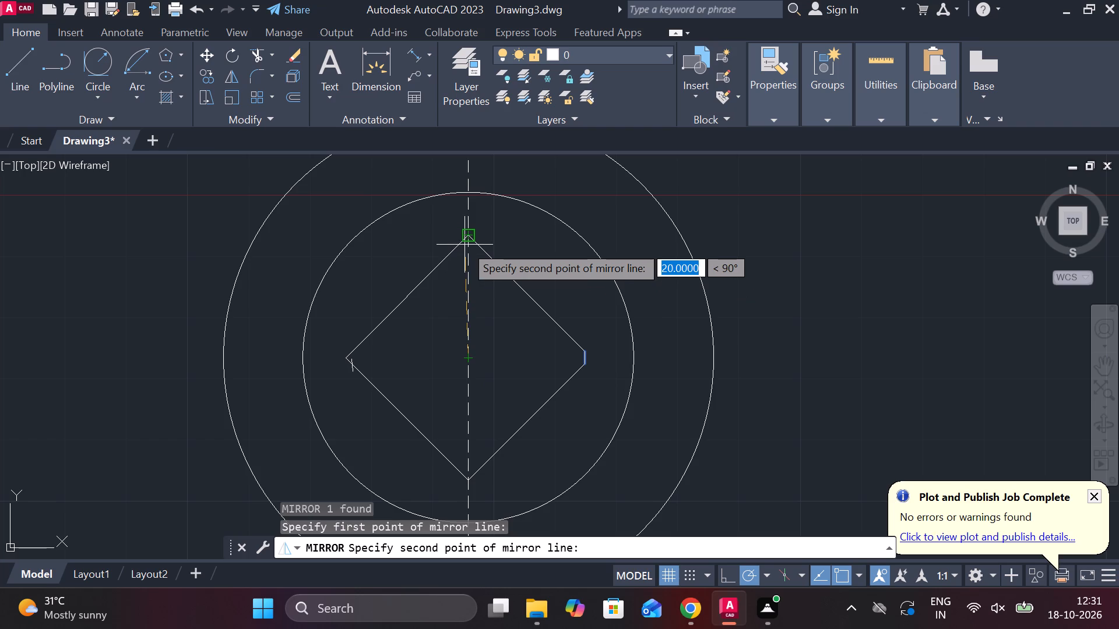
pyautogui.click(468, 193)
pyautogui.click(495, 252)
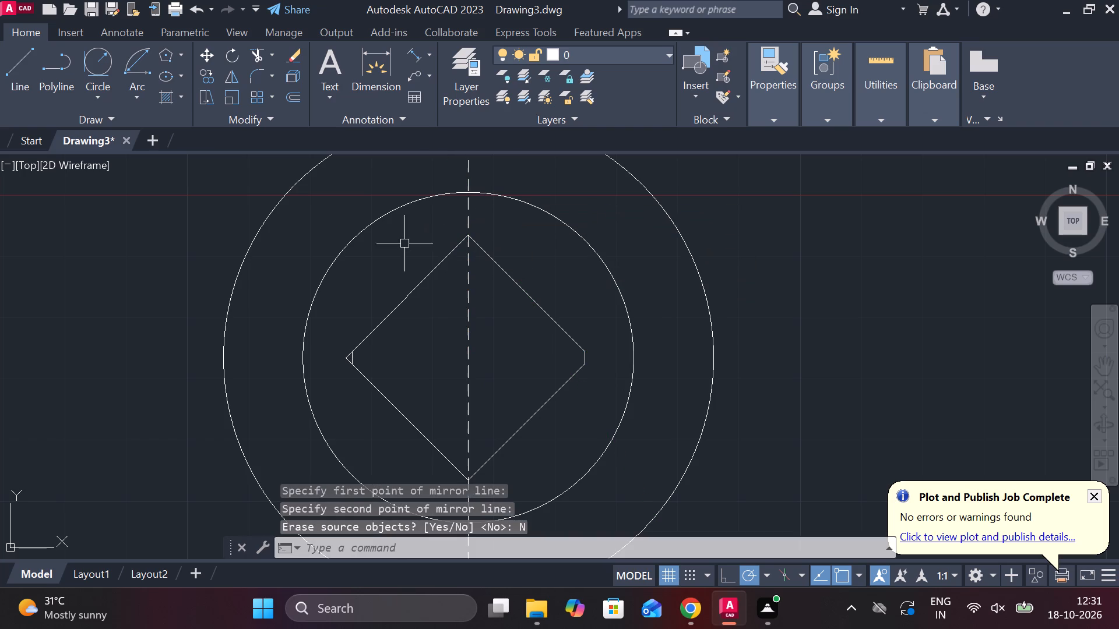
# Trim the square's left corner tip back to the mirrored flat line.
pyautogui.scroll(3, 361, 365)
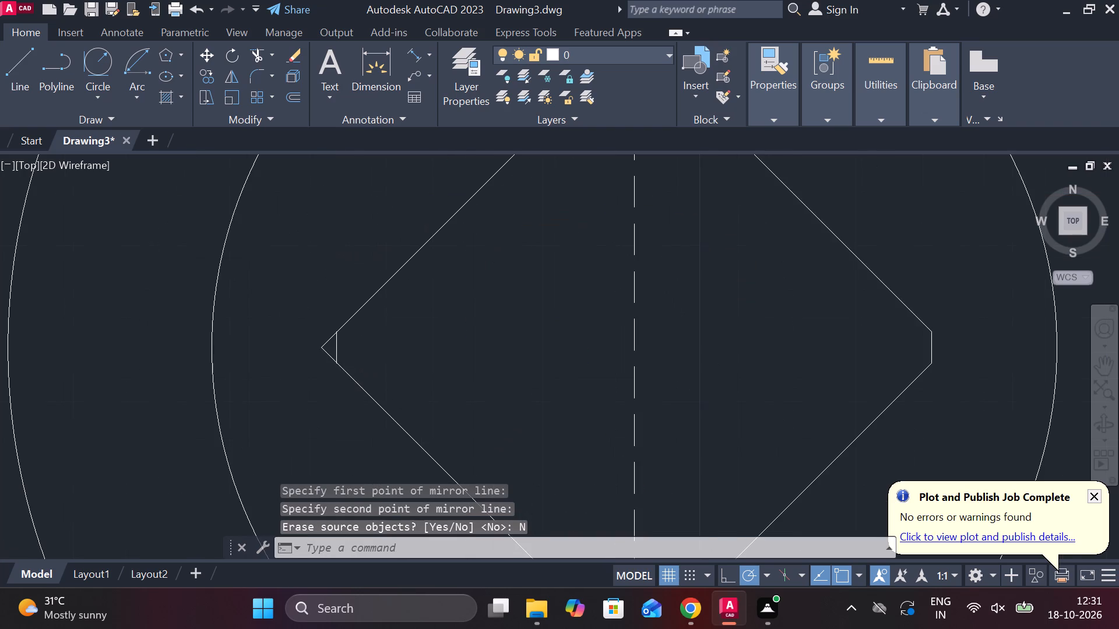
pyautogui.write('TR')
pyautogui.press('space')
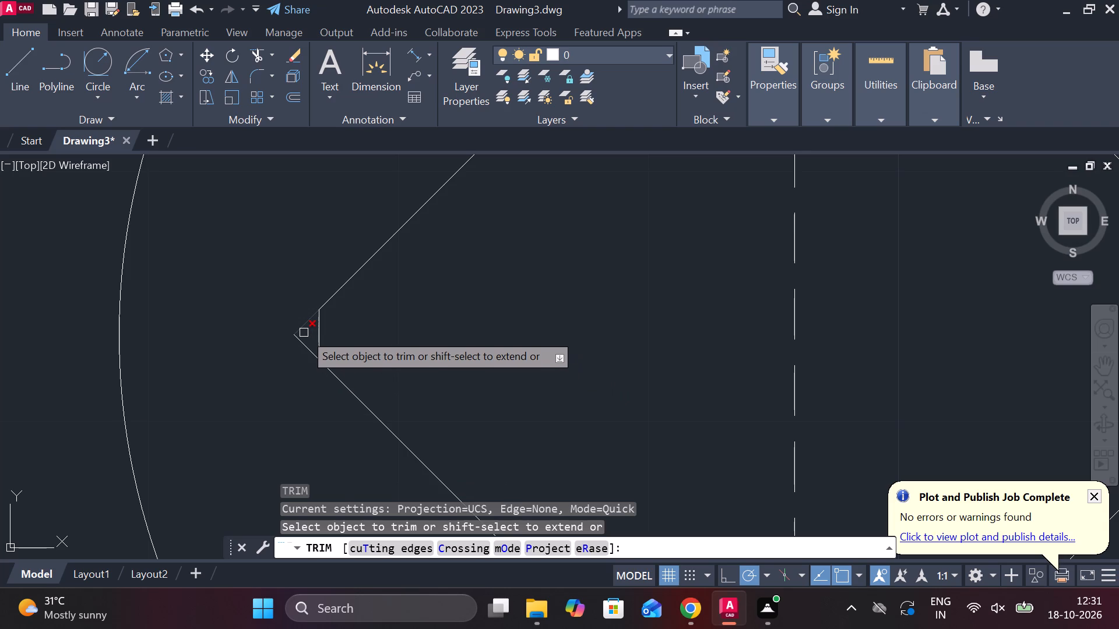
pyautogui.click(304, 333)
pyautogui.click(304, 347)
pyautogui.scroll(-3, 365, 349)
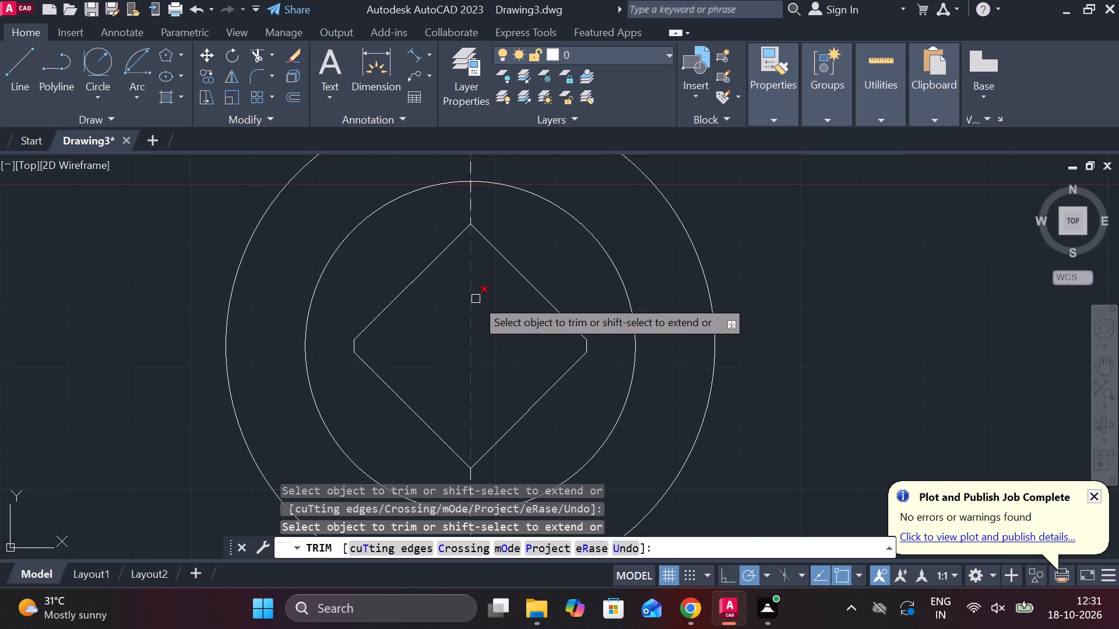
pyautogui.moveTo(518, 383); pyautogui.dragTo(537, 255, button='middle')
pyautogui.scroll(1, 526, 312)
pyautogui.press('Escape')
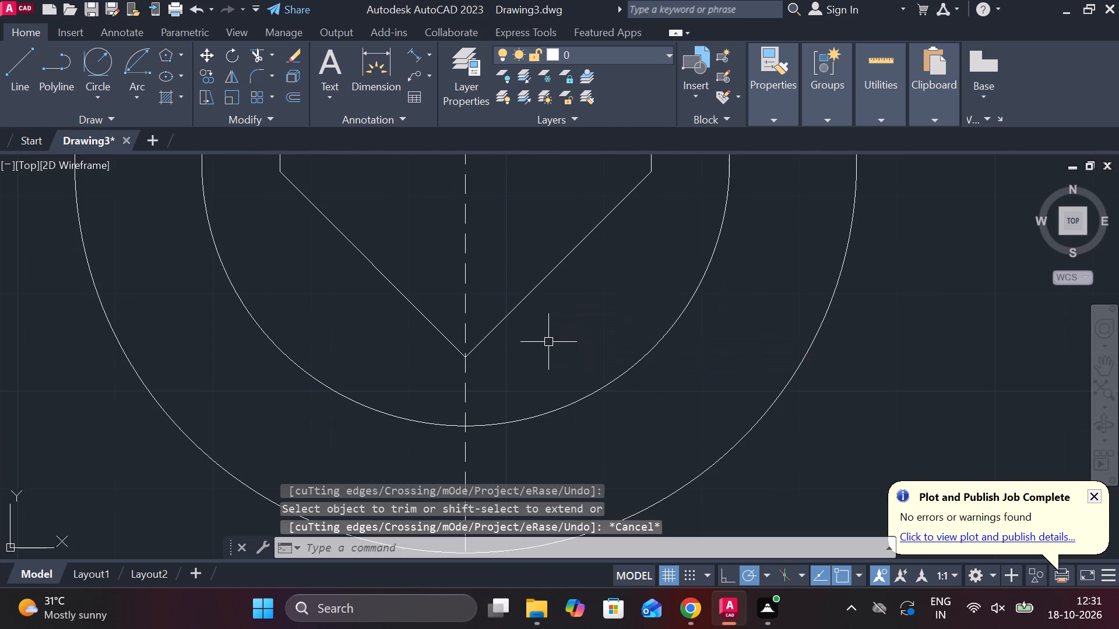
# Draw a horizontal construction line about 3.4 units long to the right from the square's bottom corner.
pyautogui.scroll(2, 525, 347)
pyautogui.press('l')
pyautogui.press('Return')
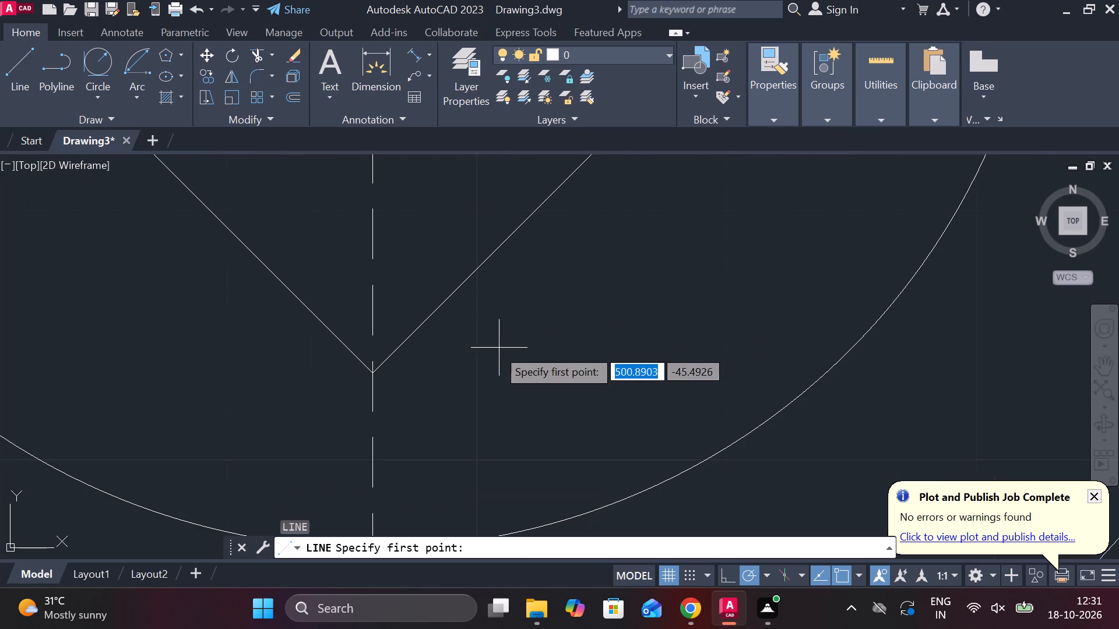
pyautogui.click(379, 369)
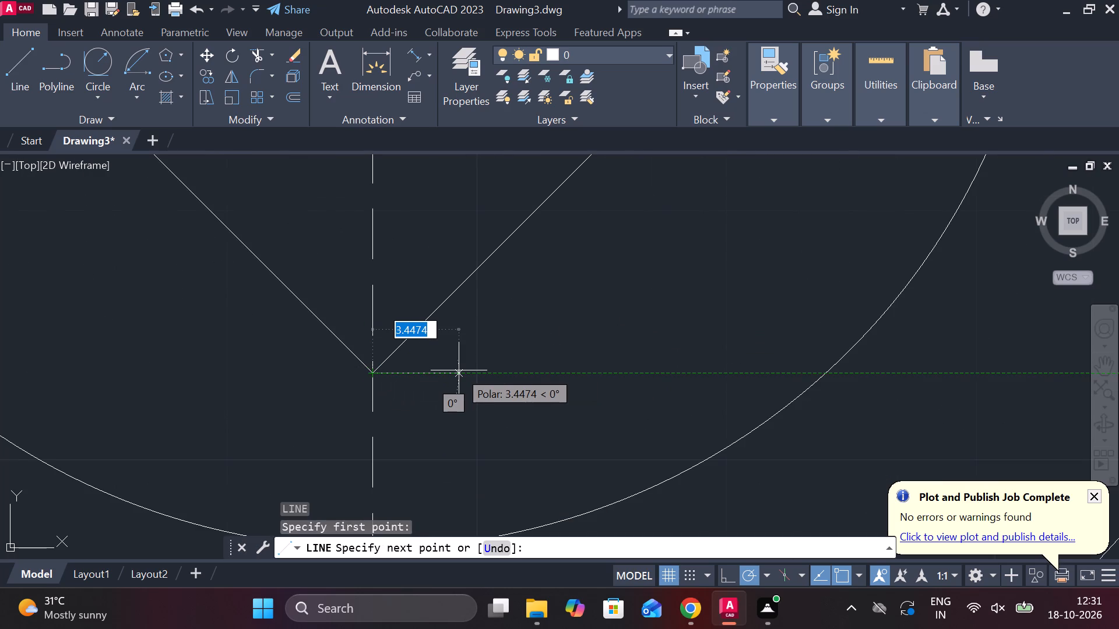
pyautogui.click(459, 370)
pyautogui.press('Escape')
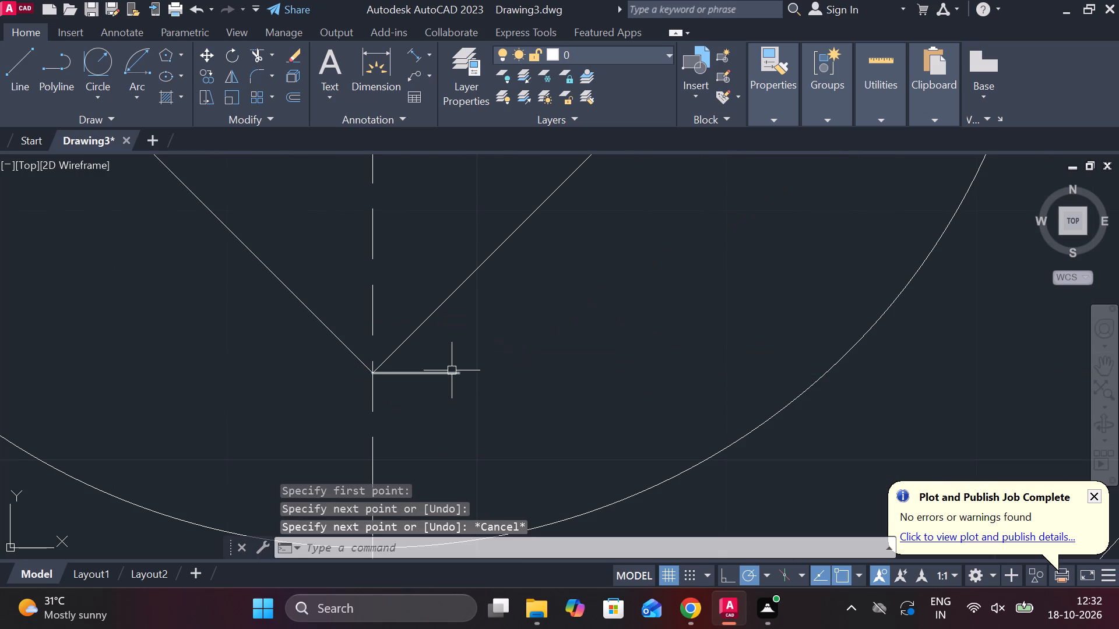
# Offset the short horizontal line upward by 1 into the square.
pyautogui.click(450, 374)
pyautogui.press('o')
pyautogui.press('Return')
pyautogui.press('Return')
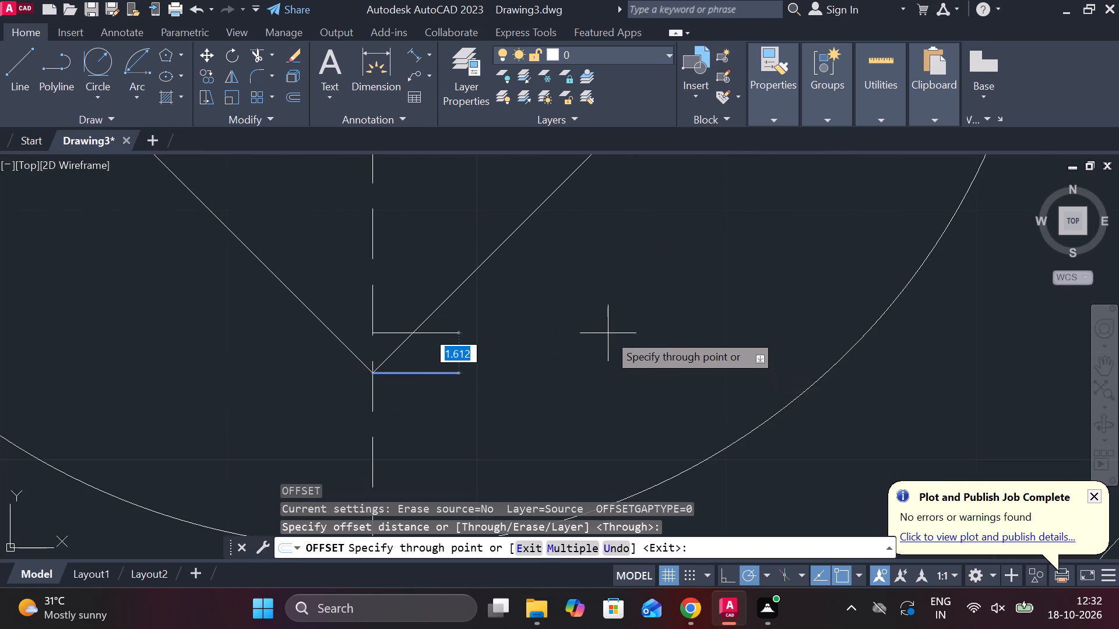
pyautogui.write('1')
pyautogui.press('space')
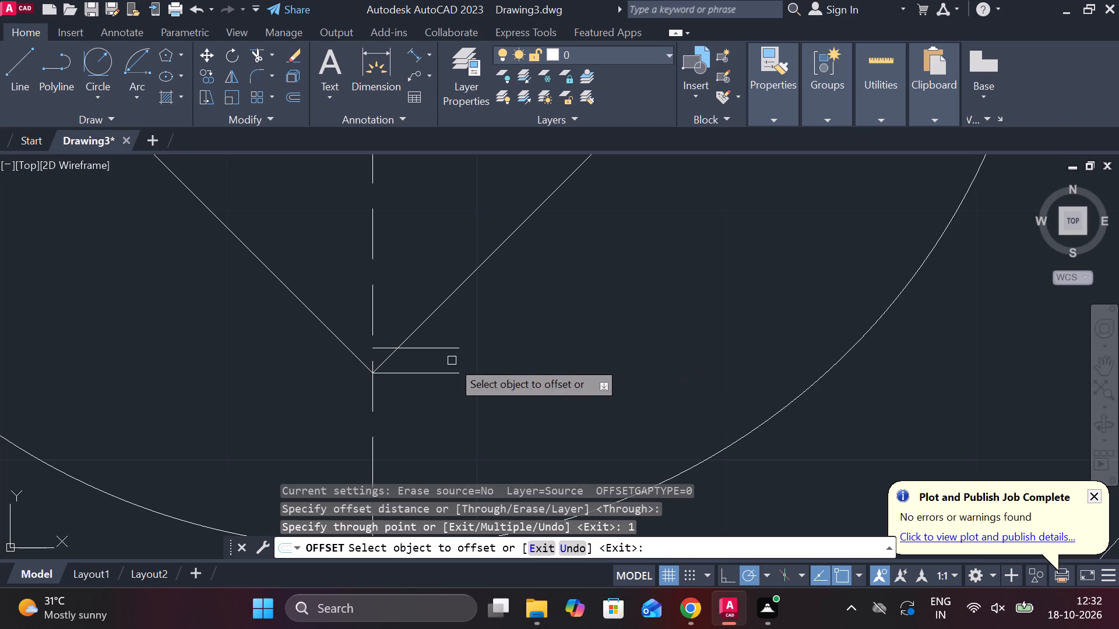
pyautogui.press('Escape')
# Erase the original horizontal construction line at the square's bottom corner.
pyautogui.click(450, 372)
pyautogui.write('E')
pyautogui.press('space')
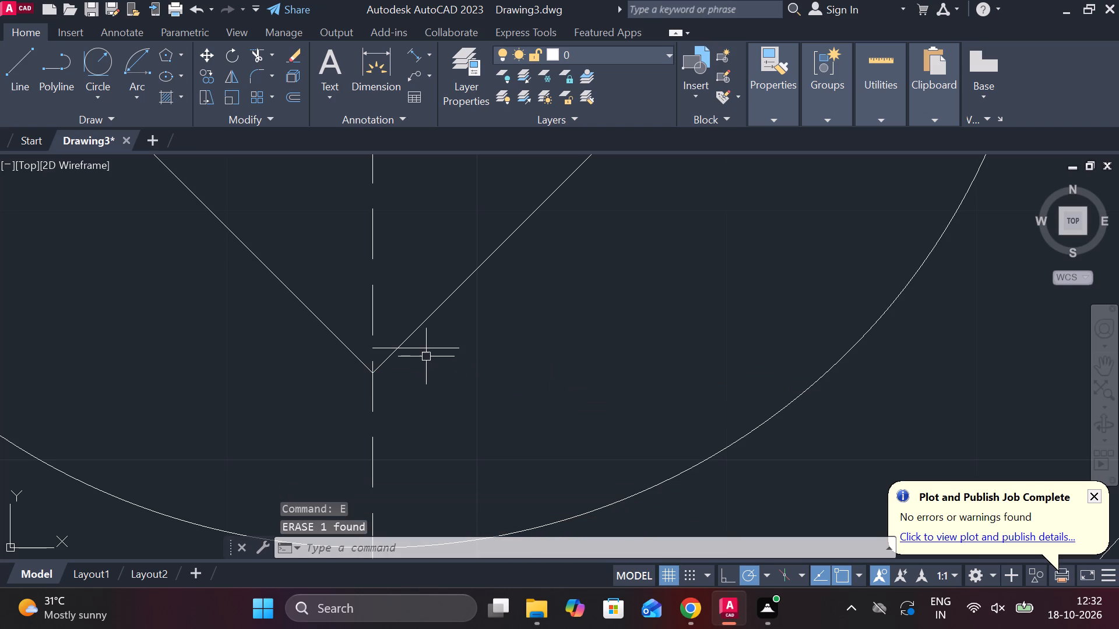
# Lengthen the offset horizontal line leftward past the square's lower-left edge.
pyautogui.click(430, 349)
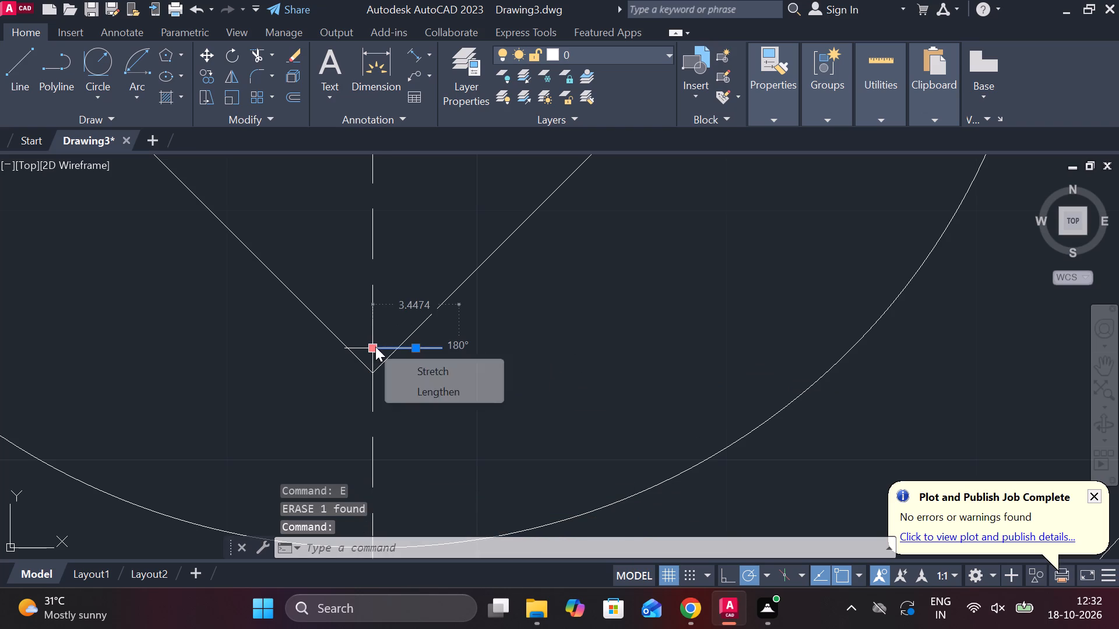
pyautogui.click(451, 387)
pyautogui.click(314, 381)
pyautogui.press('Escape')
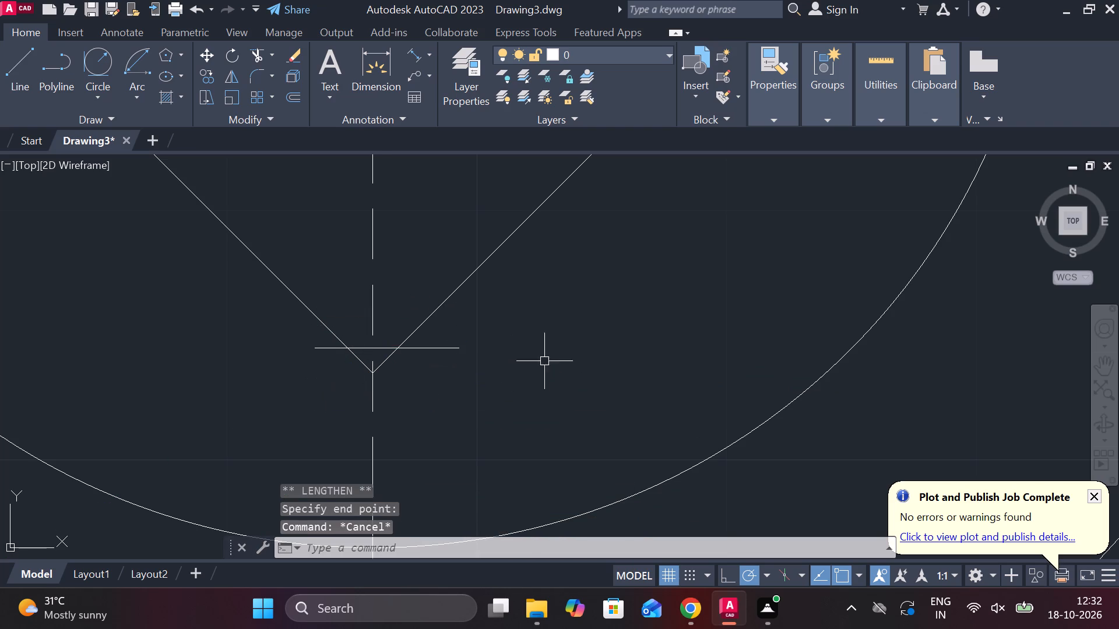
# Trim the square's bottom corner tip and both overhangs of the horizontal line, leaving a flat corner.
pyautogui.write('TR')
pyautogui.press('space')
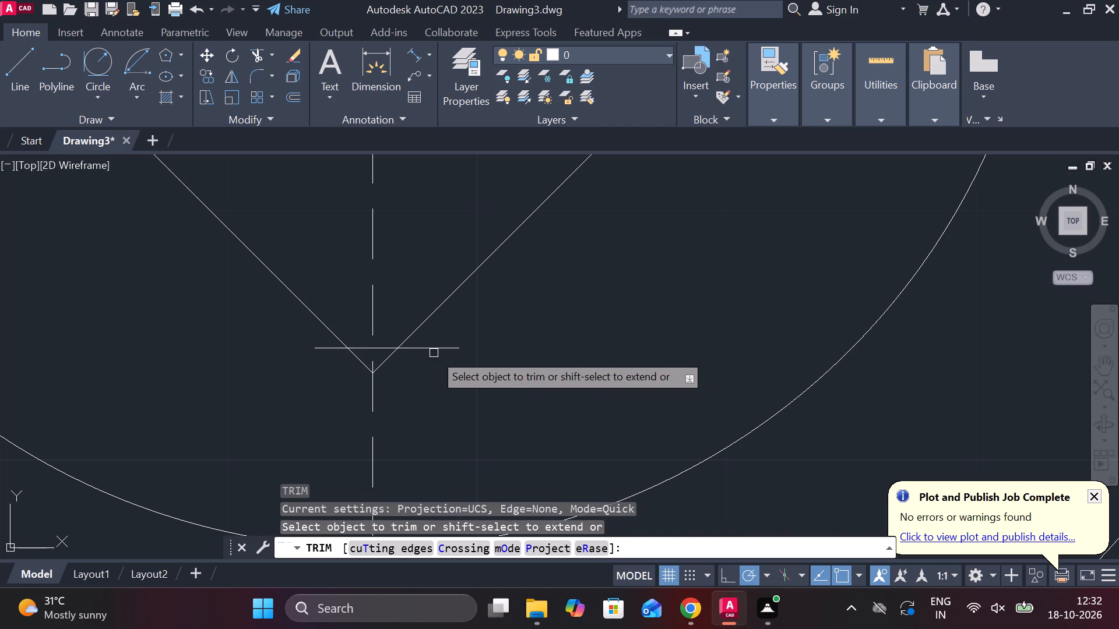
pyautogui.click(434, 353)
pyautogui.click(439, 344)
pyautogui.click(390, 363)
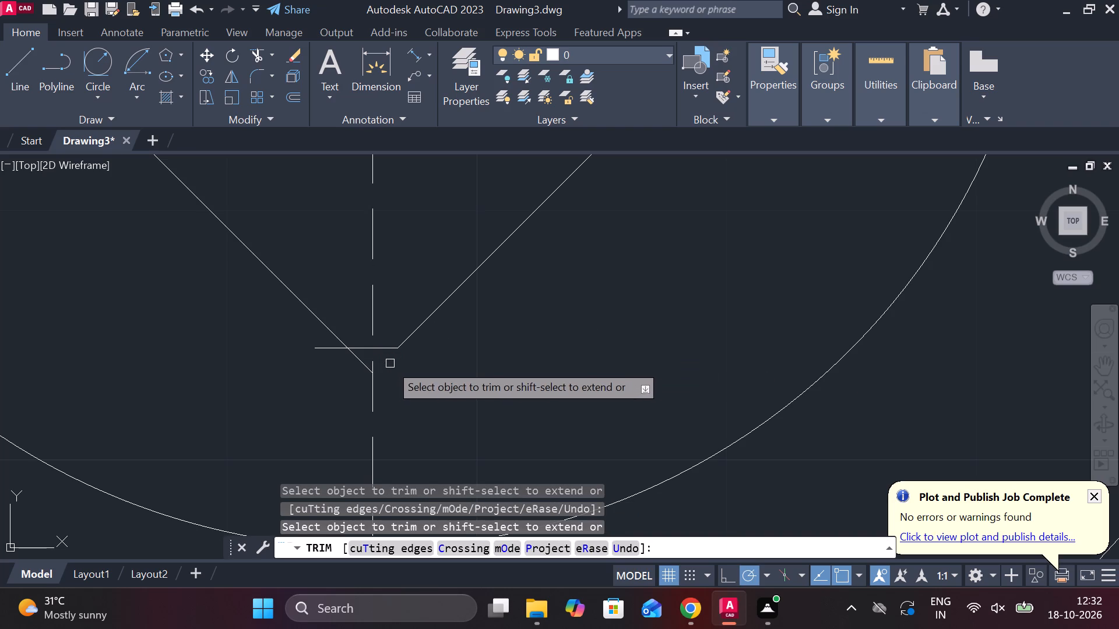
pyautogui.click(360, 365)
pyautogui.click(319, 352)
pyautogui.scroll(-1, 468, 365)
pyautogui.moveTo(477, 364); pyautogui.dragTo(506, 448, button='middle')
pyautogui.press('Escape')
# Mirror the short flat line at the square's bottom corner to the top about the horizontal through the circles' centre, keeping the source.
pyautogui.click(448, 437)
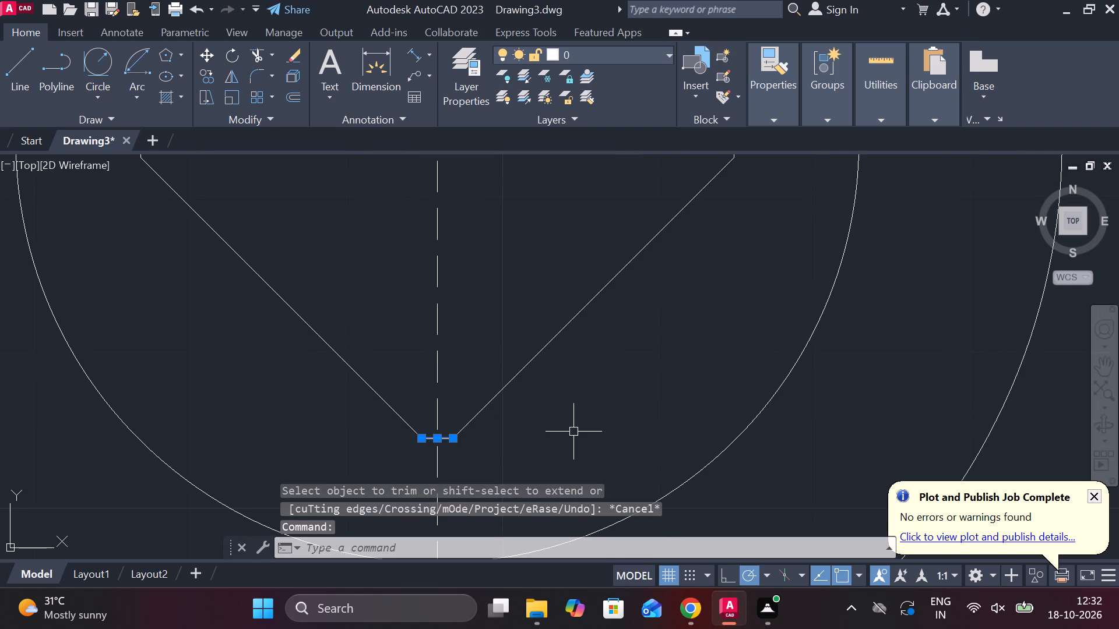
pyautogui.write('MI')
pyautogui.press('Return')
pyautogui.scroll(-2, 577, 430)
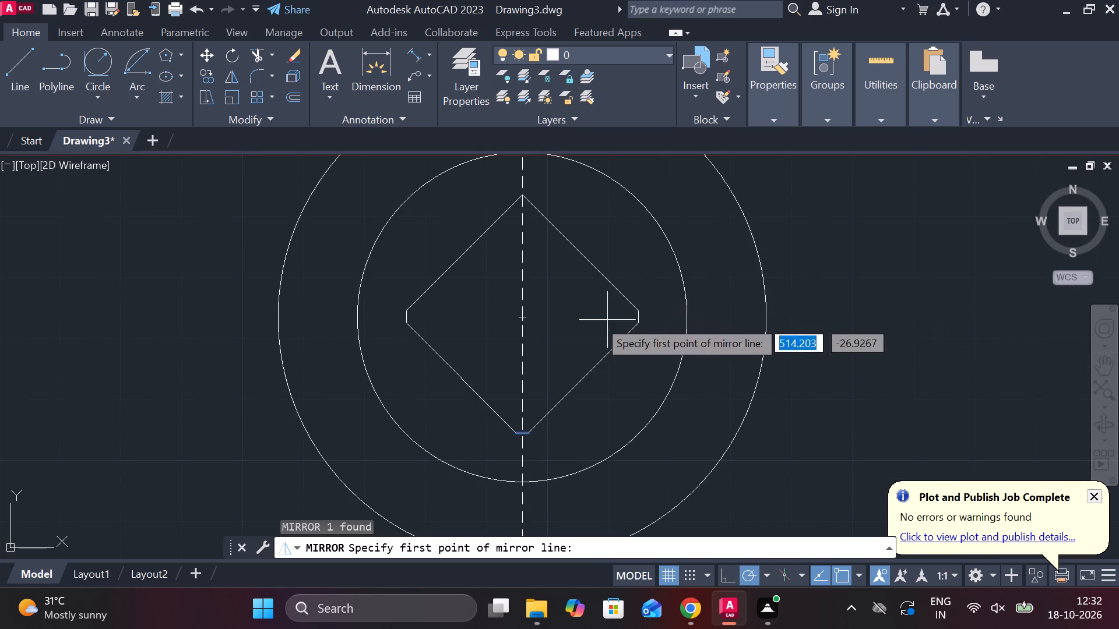
pyautogui.click(526, 320)
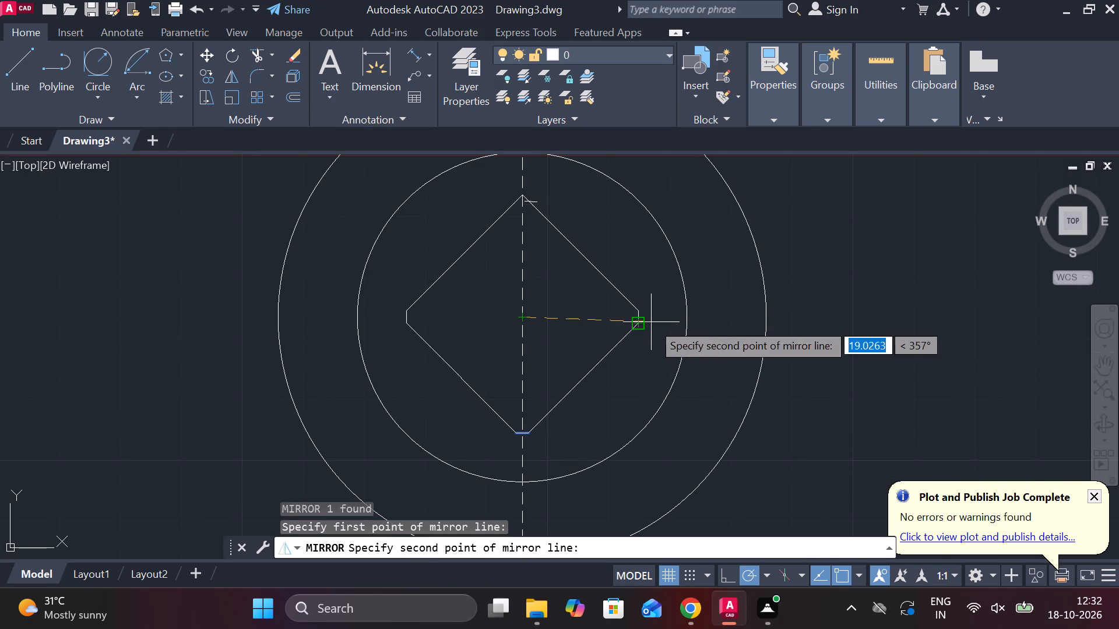
pyautogui.click(688, 316)
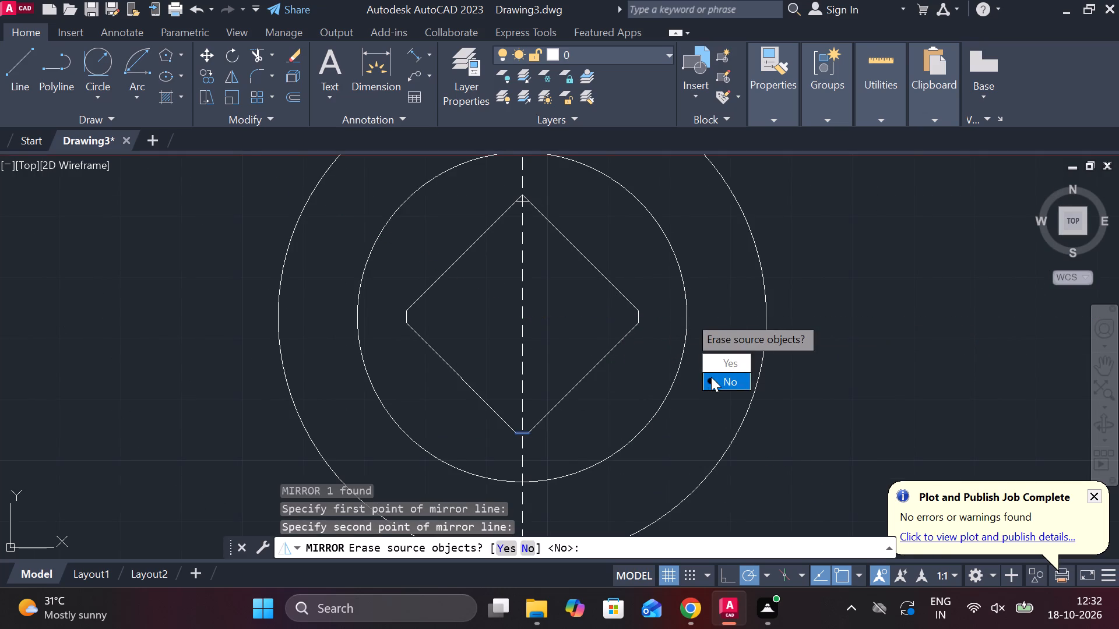
pyautogui.click(711, 377)
# Trim both sides of the square's top corner tip above the mirrored line, leaving a flat corner.
pyautogui.scroll(2, 499, 206)
pyautogui.moveTo(504, 205); pyautogui.dragTo(489, 320, button='middle')
pyautogui.scroll(1, 600, 275)
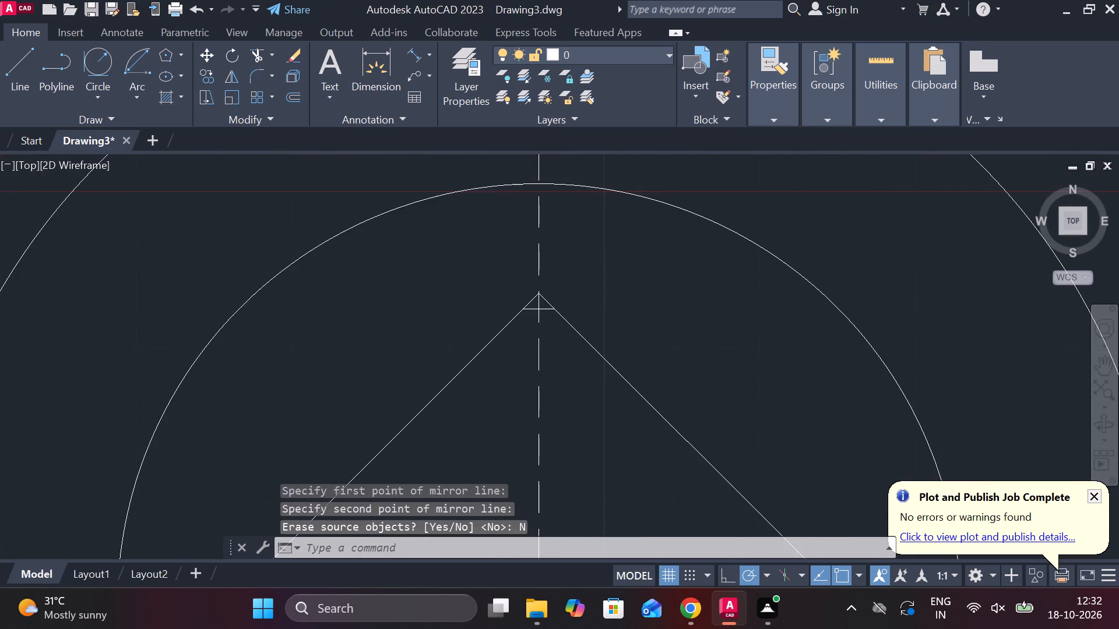
pyautogui.write('TR')
pyautogui.press('space')
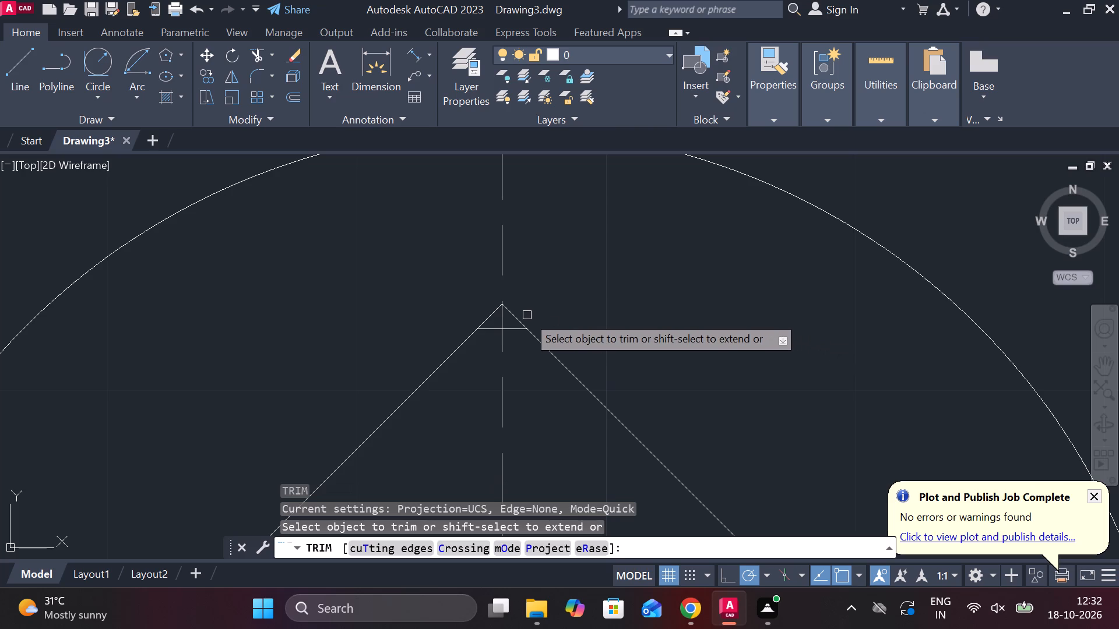
pyautogui.click(519, 321)
pyautogui.click(493, 316)
pyautogui.scroll(-2, 501, 316)
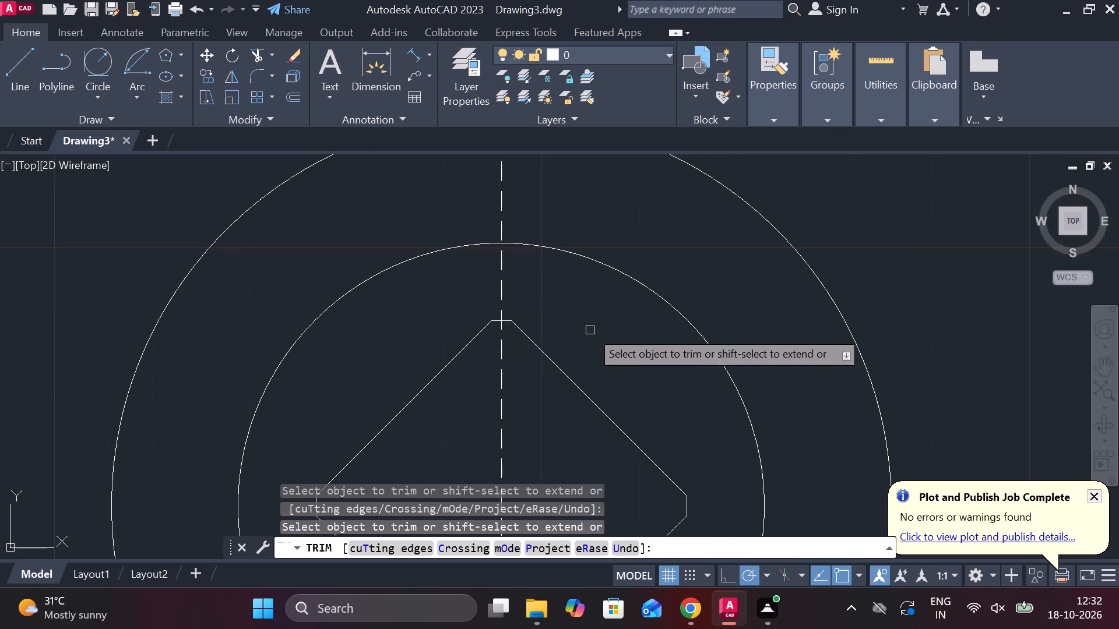
pyautogui.scroll(-2, 597, 331)
pyautogui.moveTo(604, 334); pyautogui.dragTo(599, 255, button='middle')
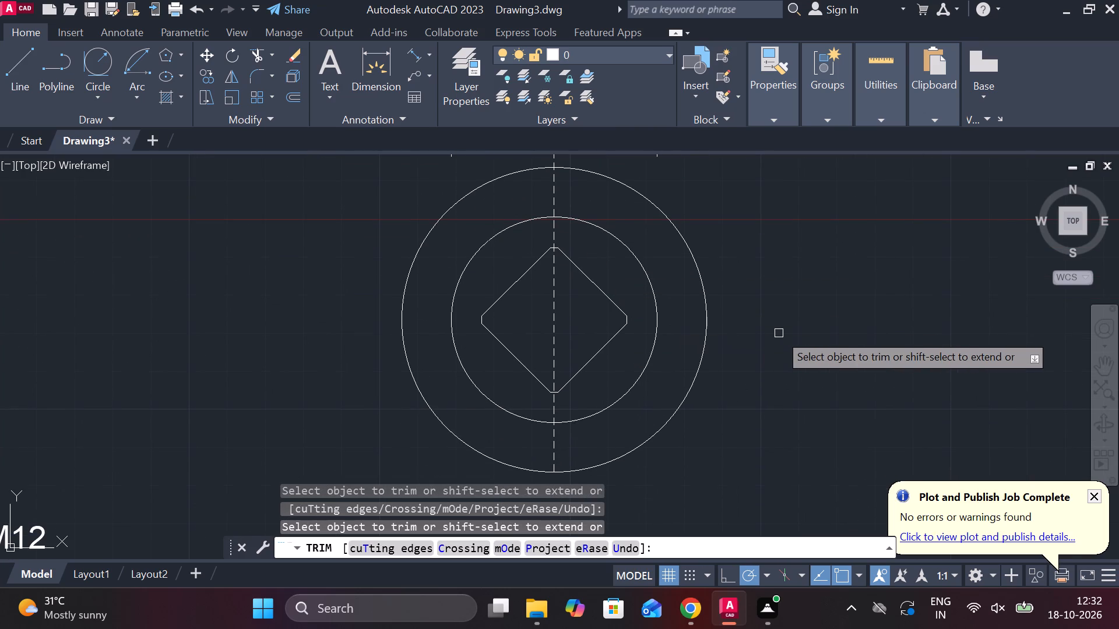
pyautogui.press('Escape')
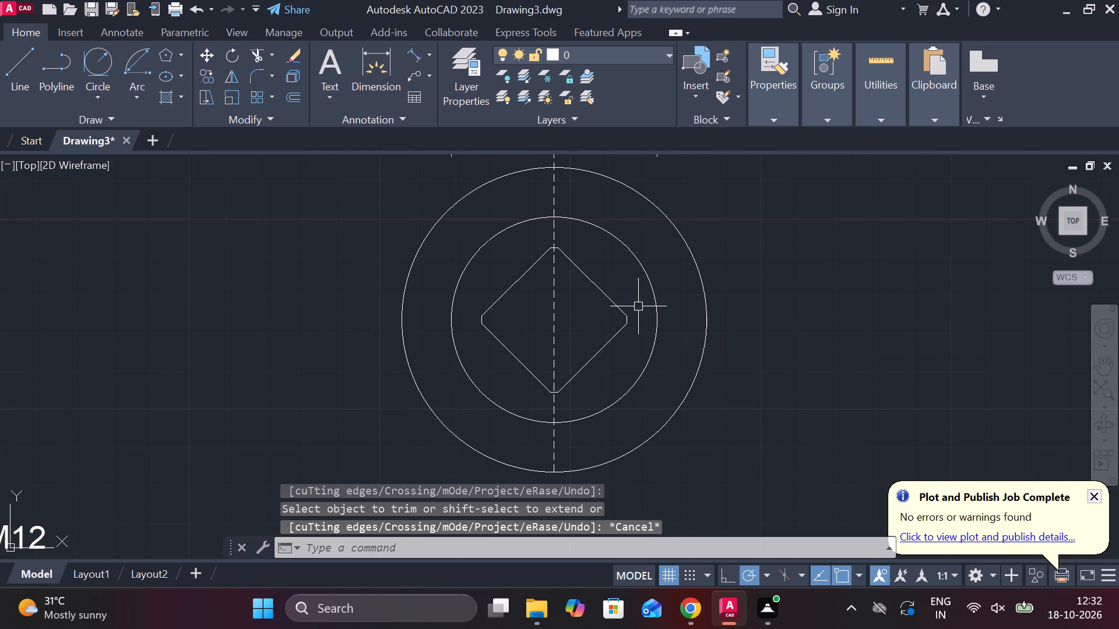
# Add a horizontal linear dimension across the square's two side flats, placed below the outer circle.
pyautogui.press('l')
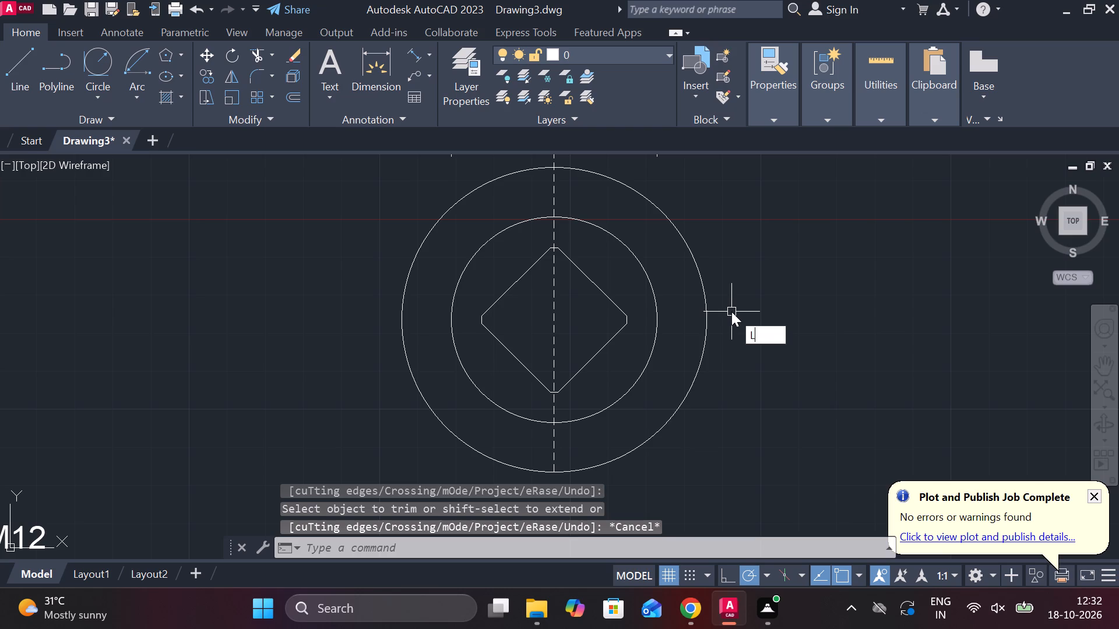
pyautogui.press('Escape')
pyautogui.click(414, 51)
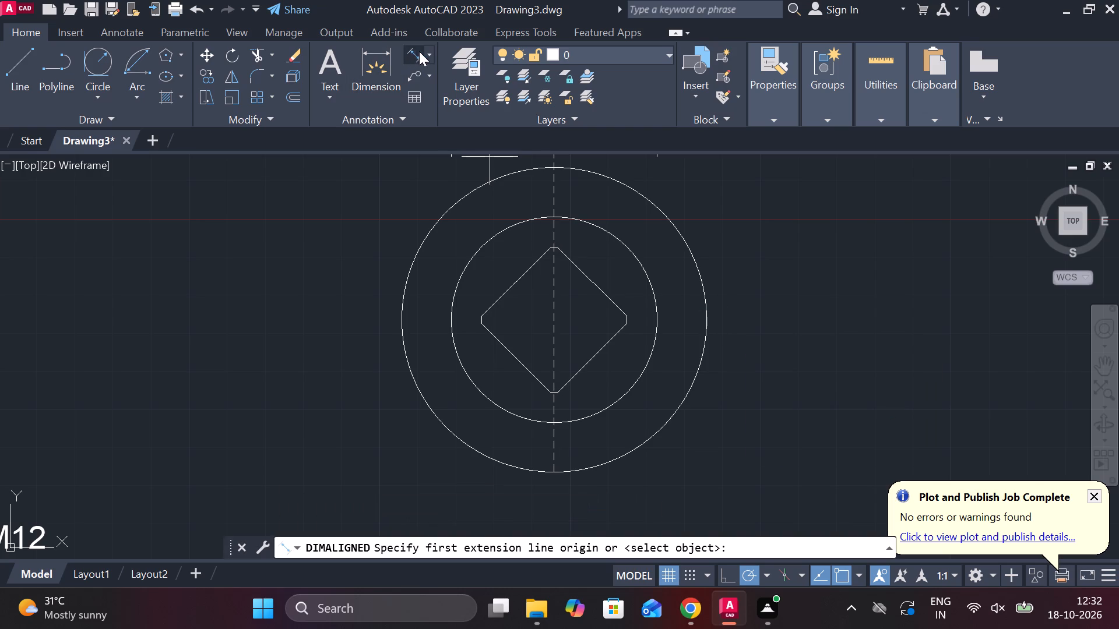
pyautogui.click(432, 51)
pyautogui.click(431, 85)
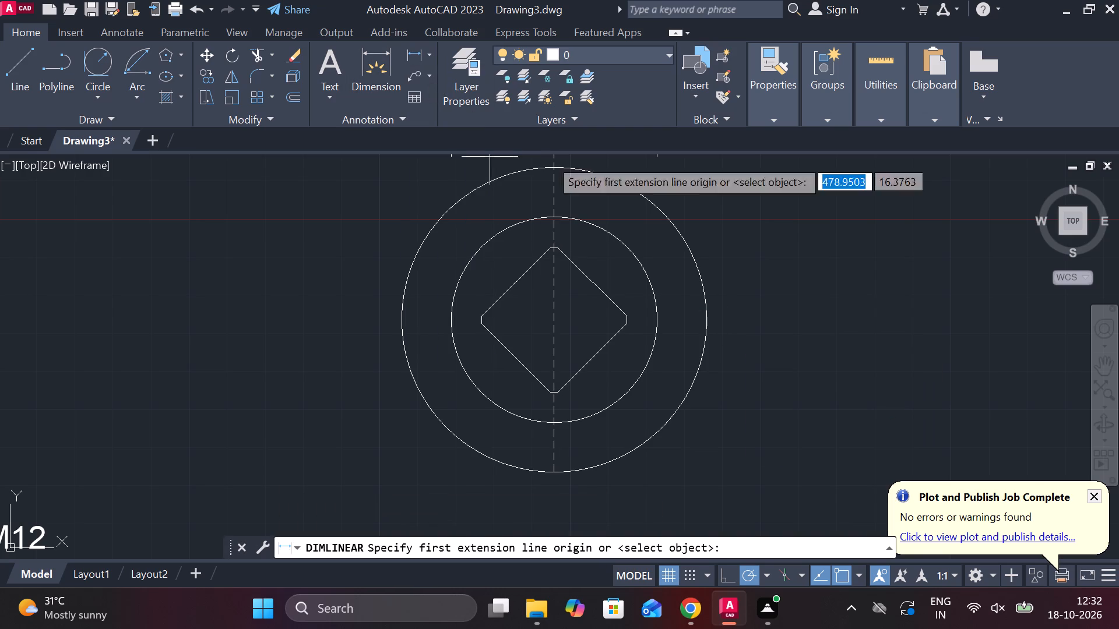
pyautogui.scroll(2, 495, 318)
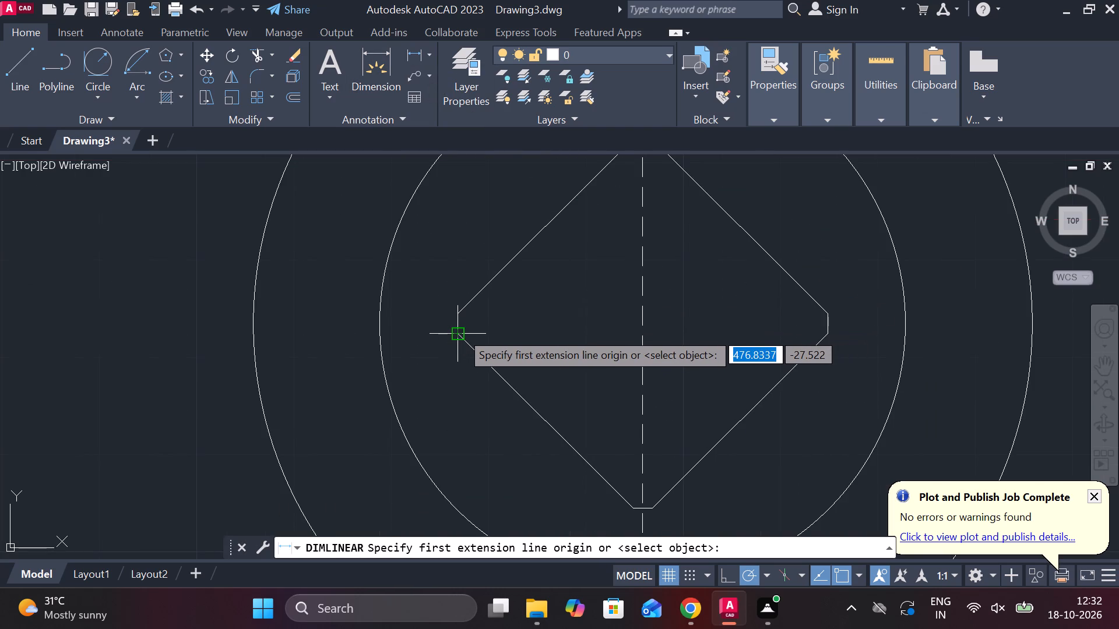
pyautogui.click(460, 330)
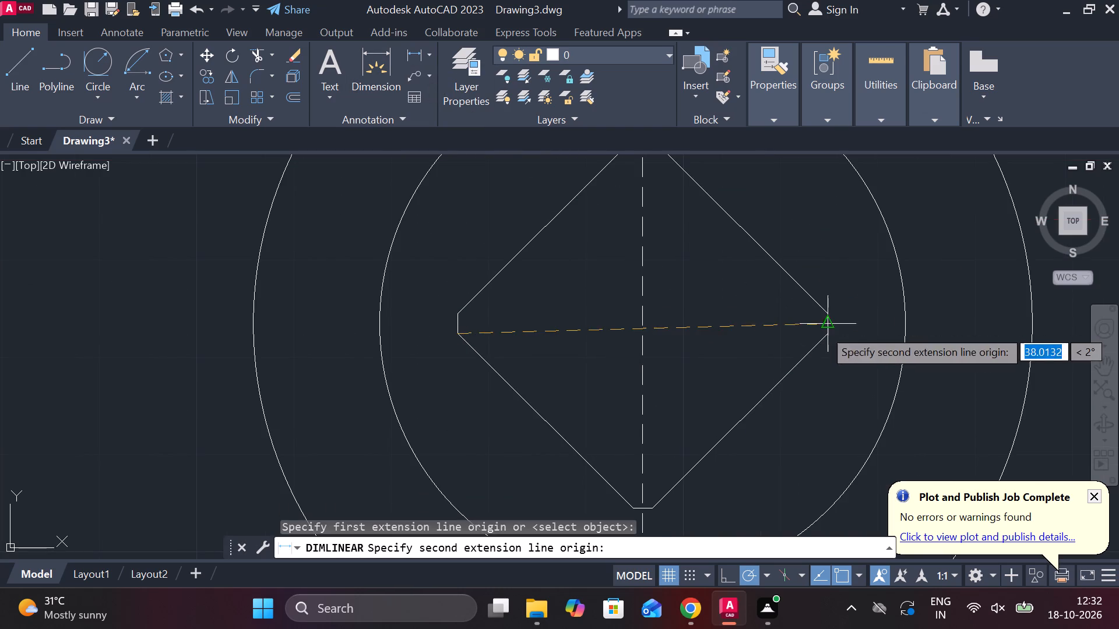
pyautogui.click(826, 332)
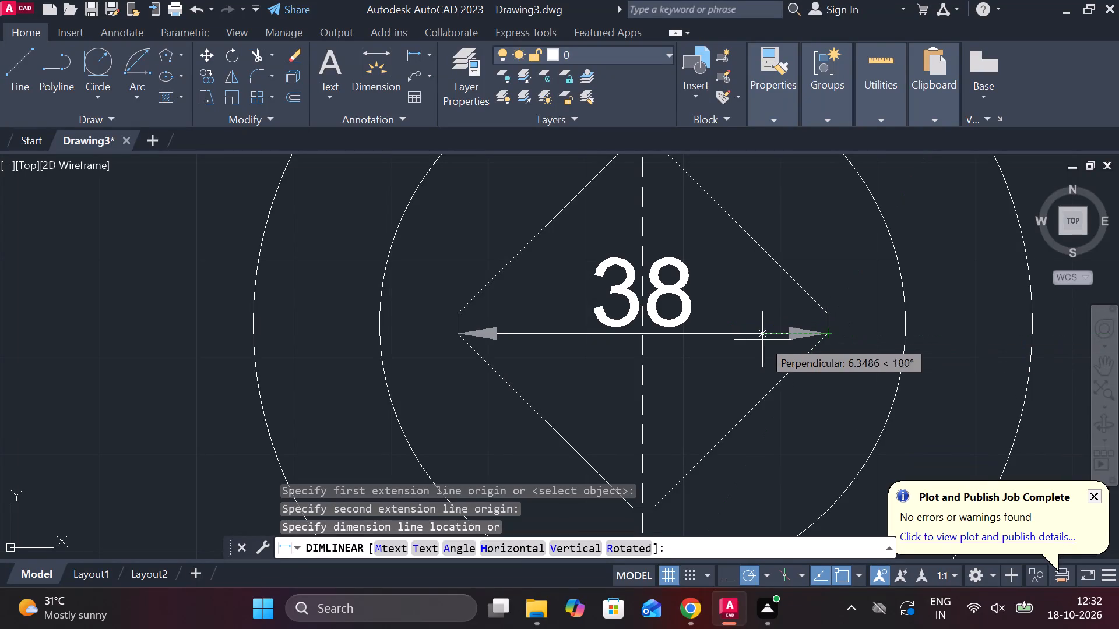
pyautogui.moveTo(741, 340); pyautogui.dragTo(741, 301, button='middle')
pyautogui.moveTo(754, 335); pyautogui.dragTo(729, 115, button='middle')
pyautogui.scroll(-2, 734, 154)
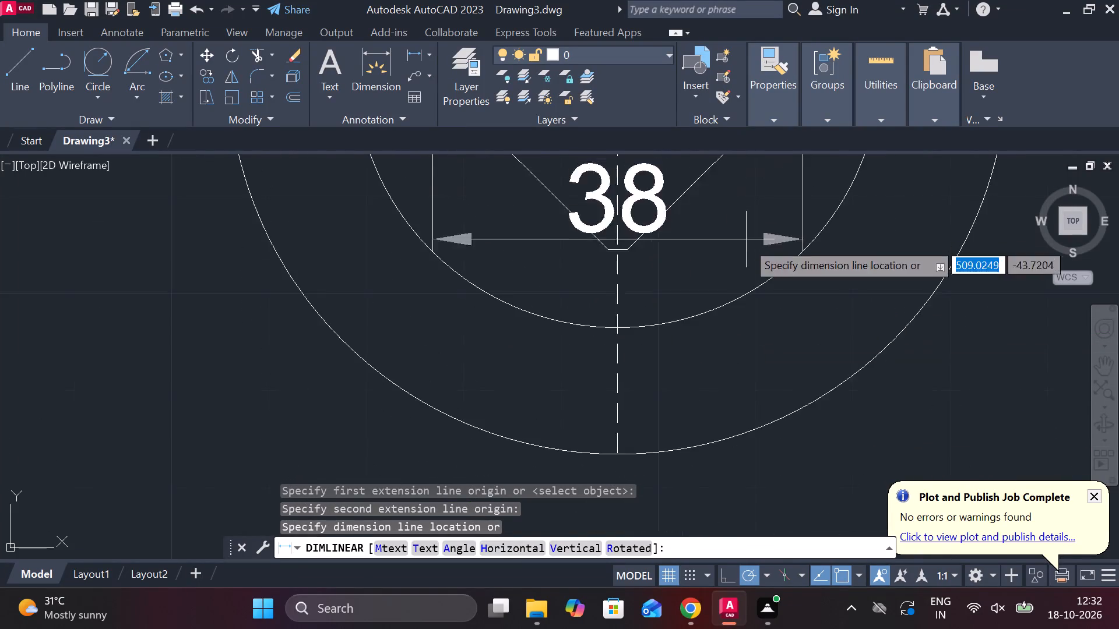
pyautogui.click(744, 450)
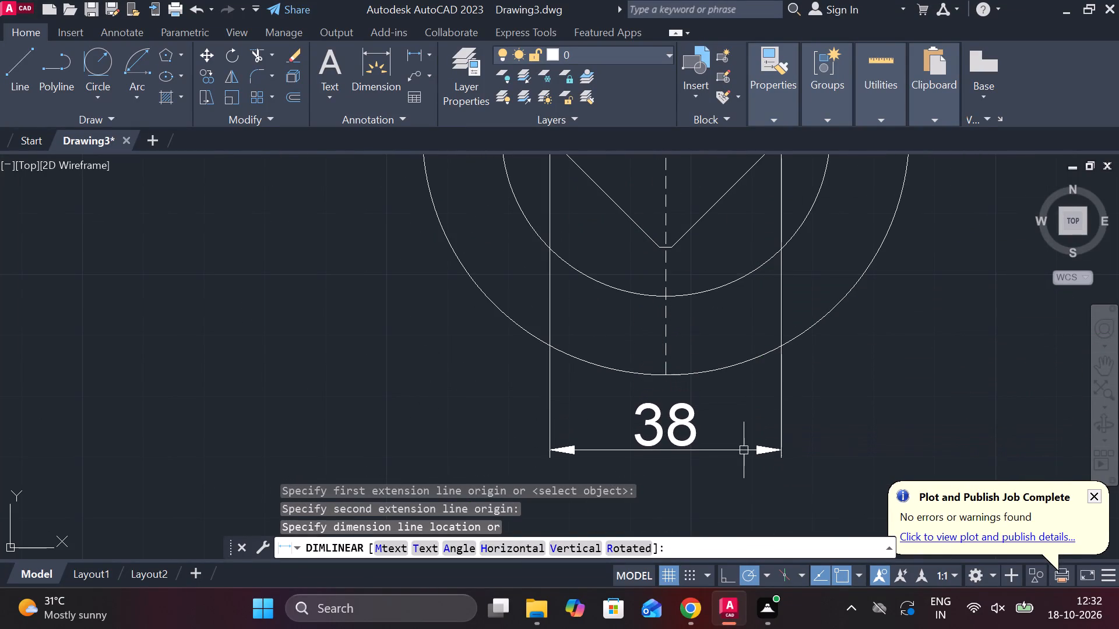
# Override the square's width dimension text with 40.
pyautogui.doubleClick(695, 434)
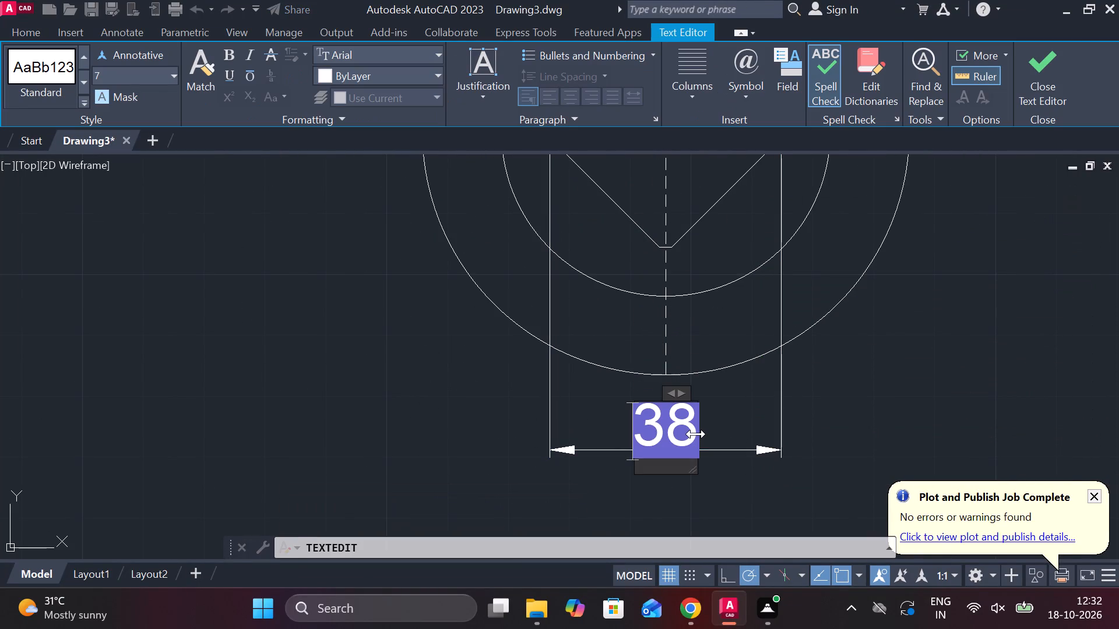
pyautogui.press('Right')
pyautogui.press('BackSpace')
pyautogui.write('40')
pyautogui.press('Return')
pyautogui.click(1040, 84)
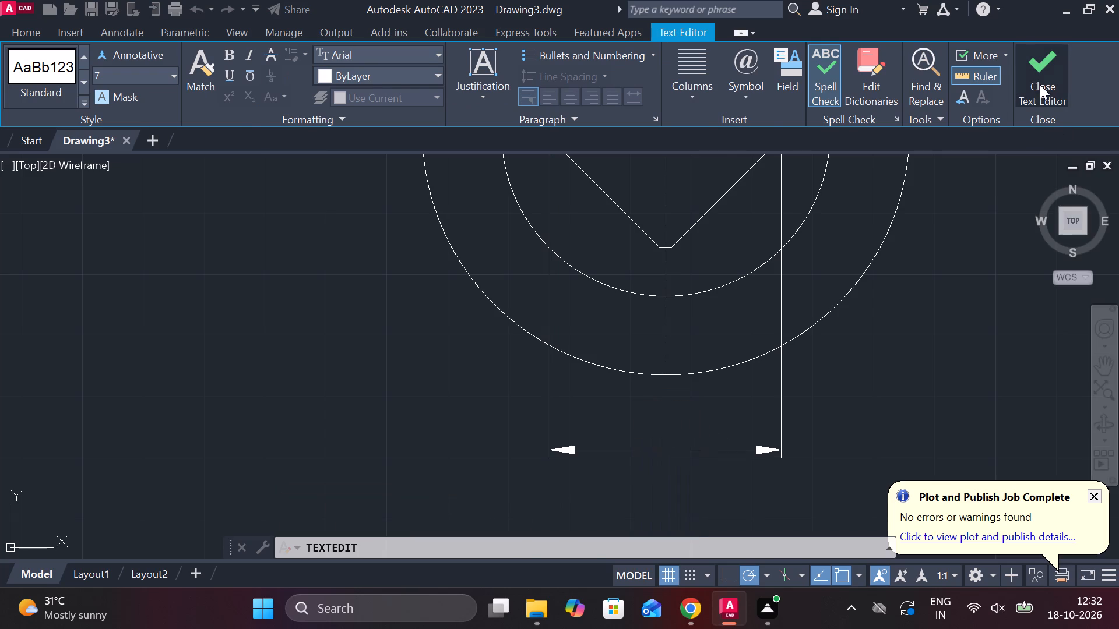
pyautogui.scroll(-2, 878, 285)
pyautogui.moveTo(888, 286); pyautogui.dragTo(707, 393, button='middle')
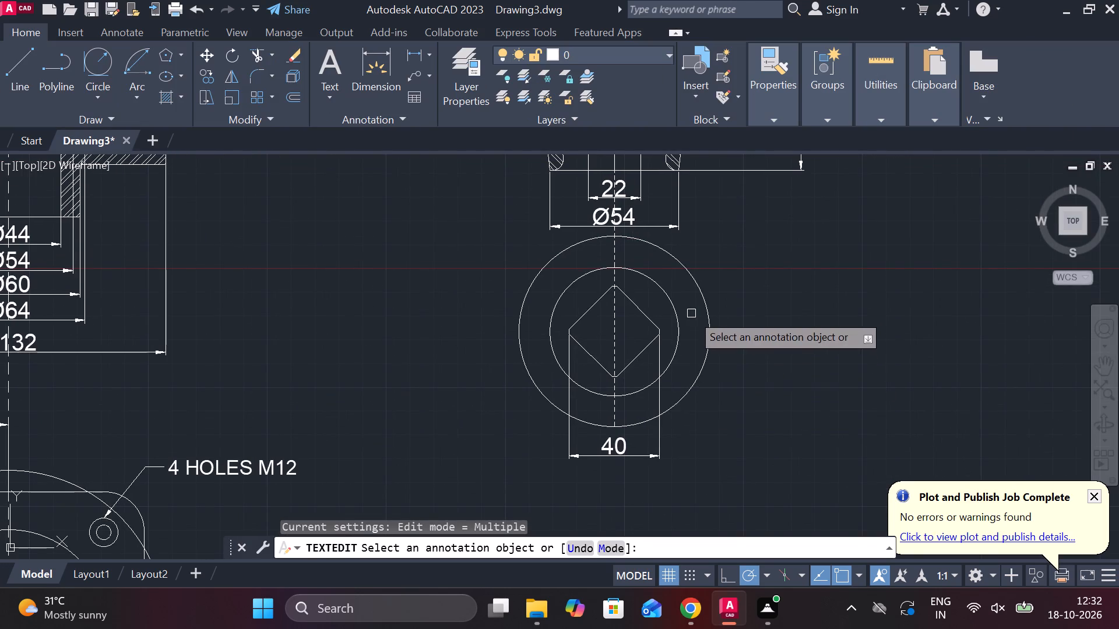
pyautogui.press('Escape')
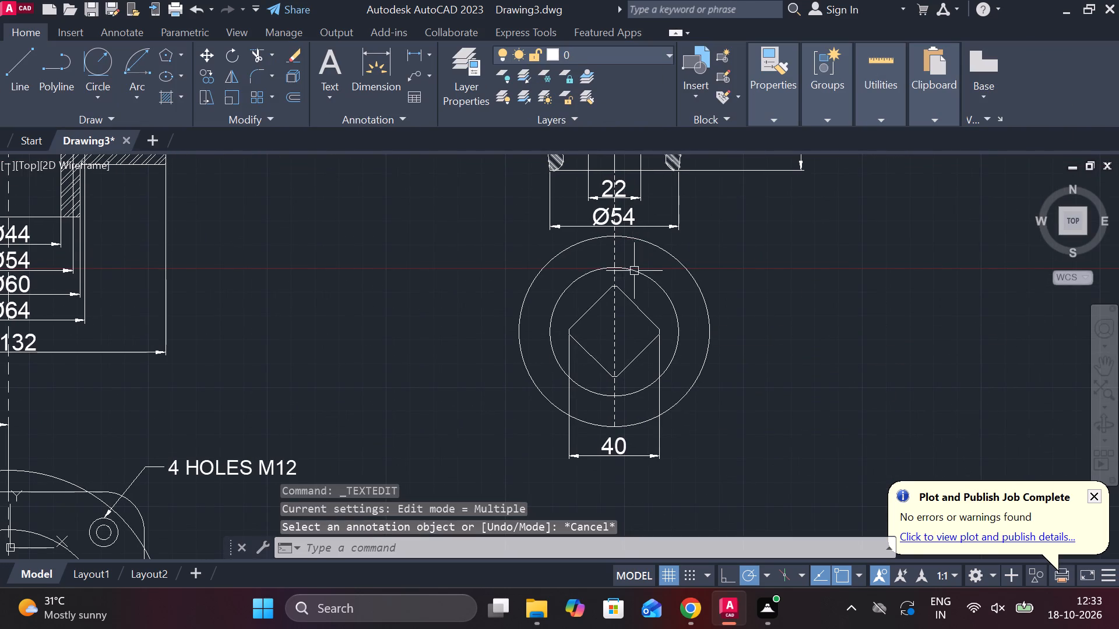
# Add diameter dimensions to the outer and inner circles, with their texts outside the view at the upper right.
pyautogui.click(424, 50)
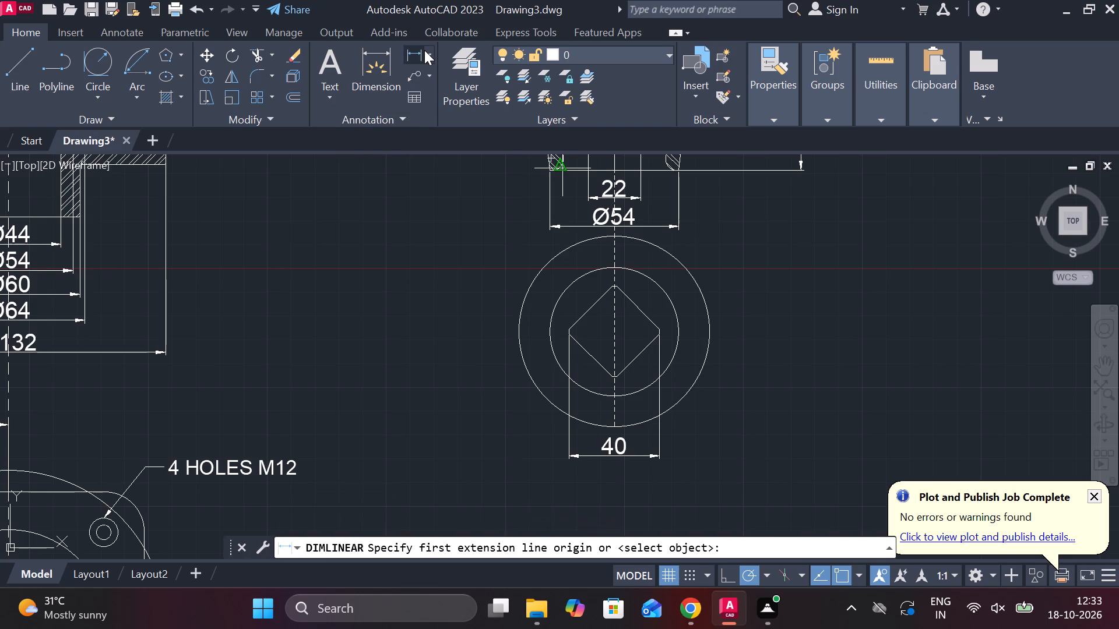
pyautogui.click(431, 53)
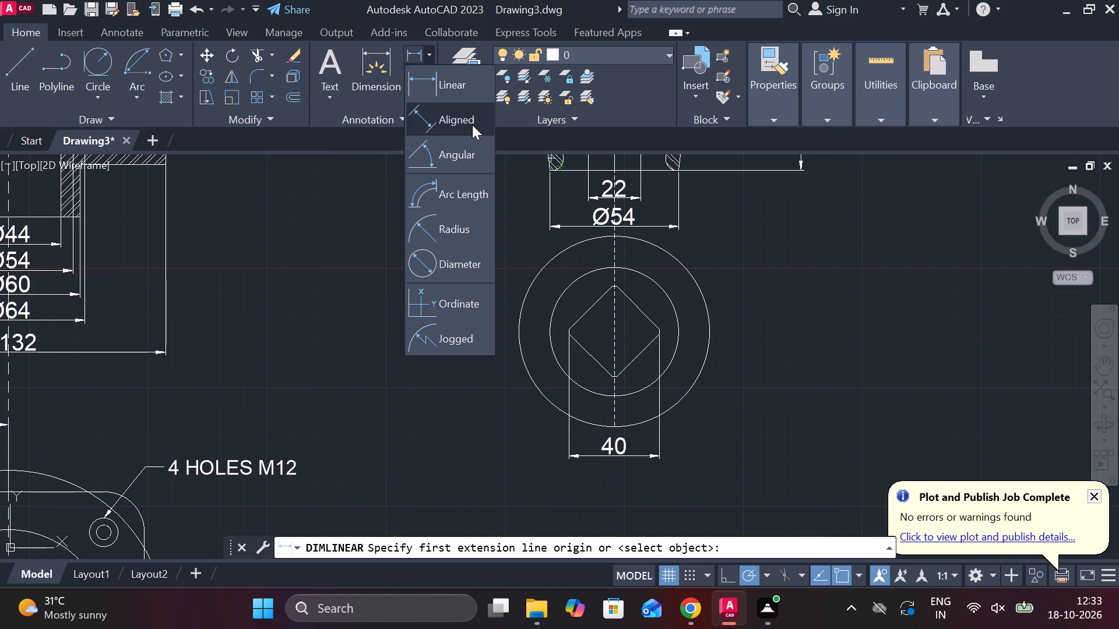
pyautogui.click(449, 274)
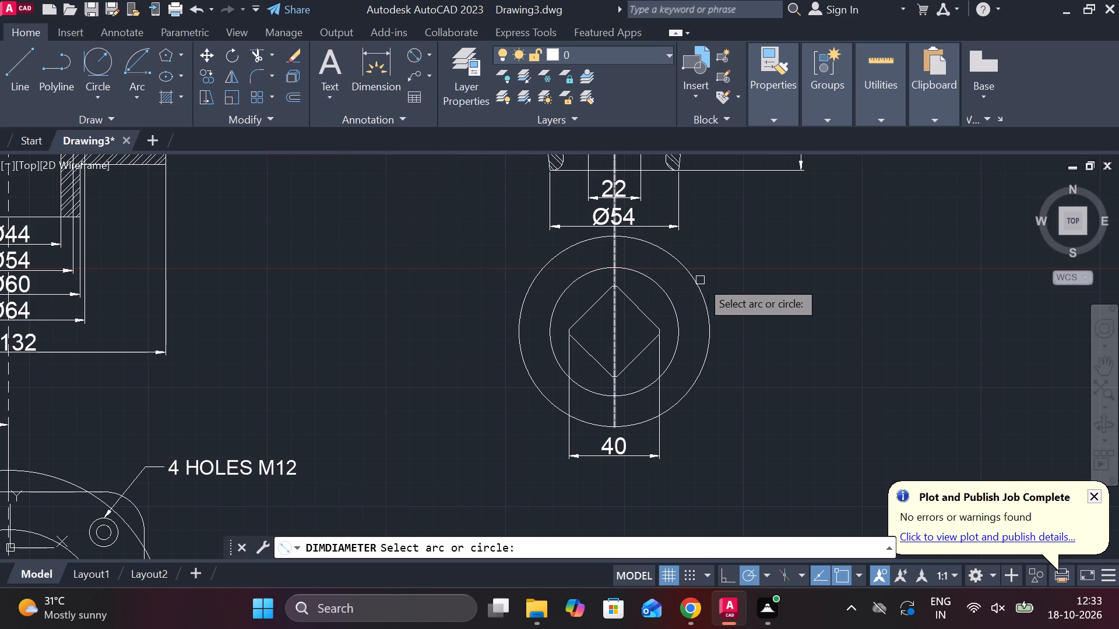
pyautogui.click(691, 288)
pyautogui.doubleClick(696, 289)
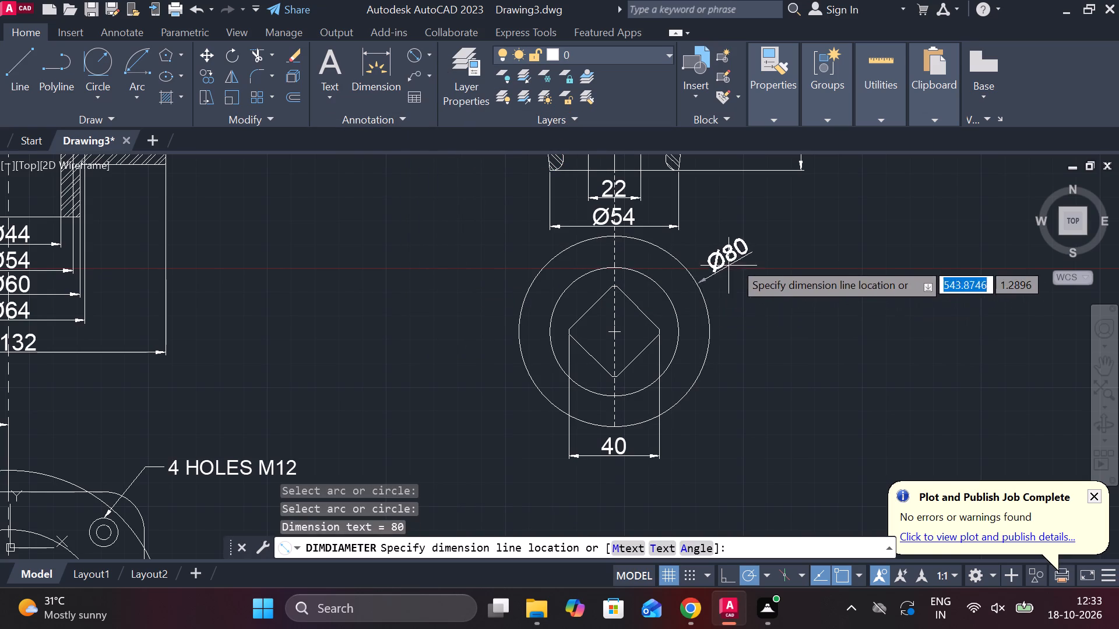
pyautogui.click(739, 248)
pyautogui.press('space')
pyautogui.doubleClick(675, 337)
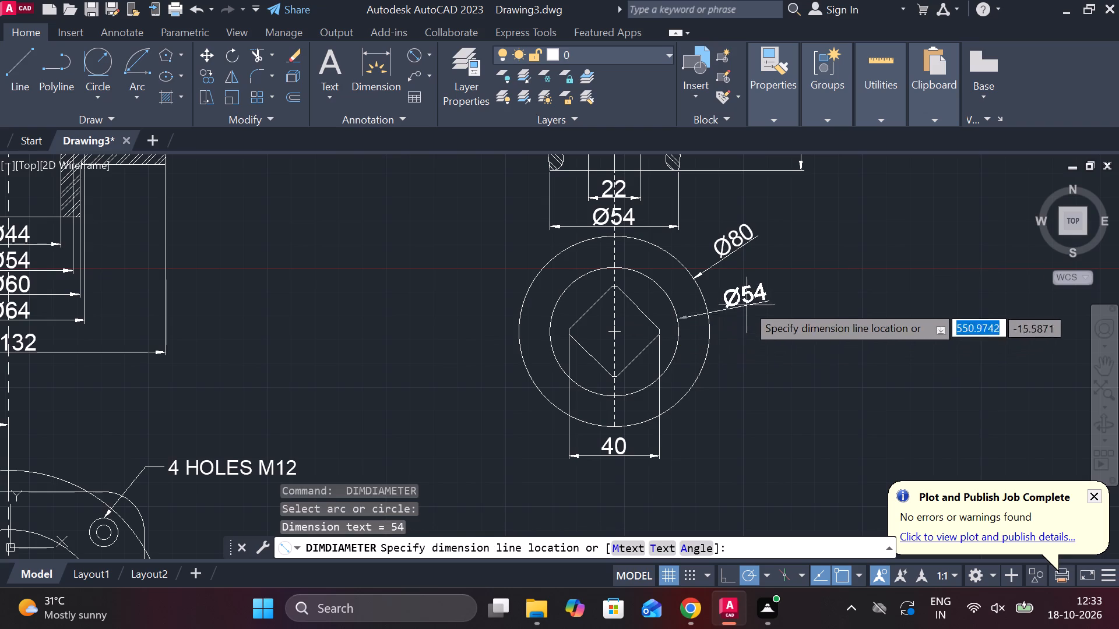
pyautogui.click(747, 303)
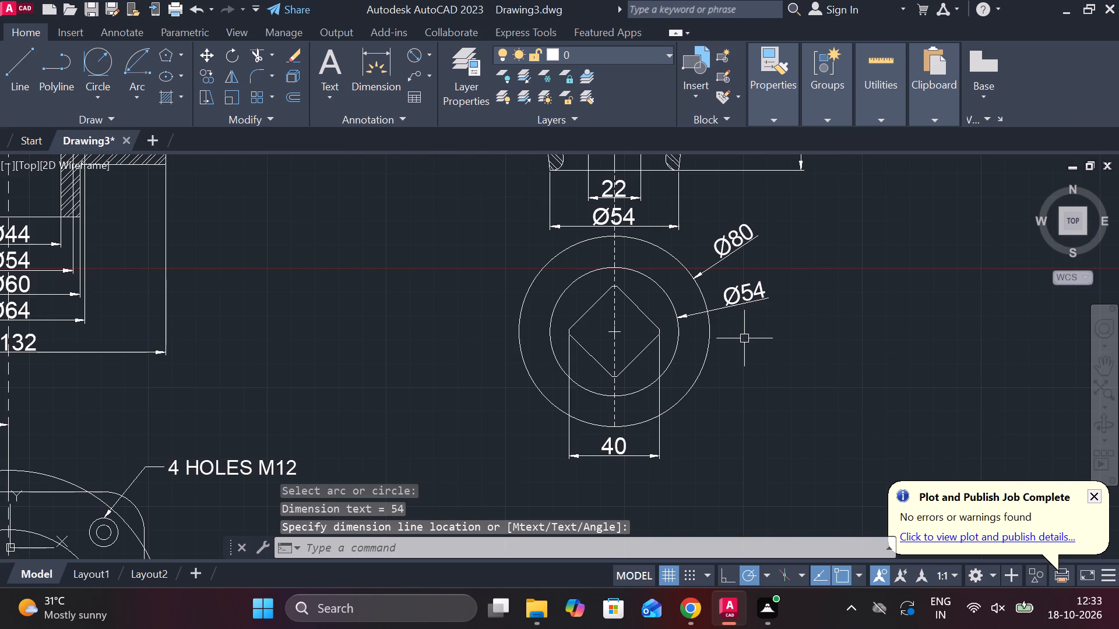
# Copy the title "BODY (CAST IRON) NO.1" and paste it beneath the circular view's width dimension.
pyautogui.scroll(-2, 745, 338)
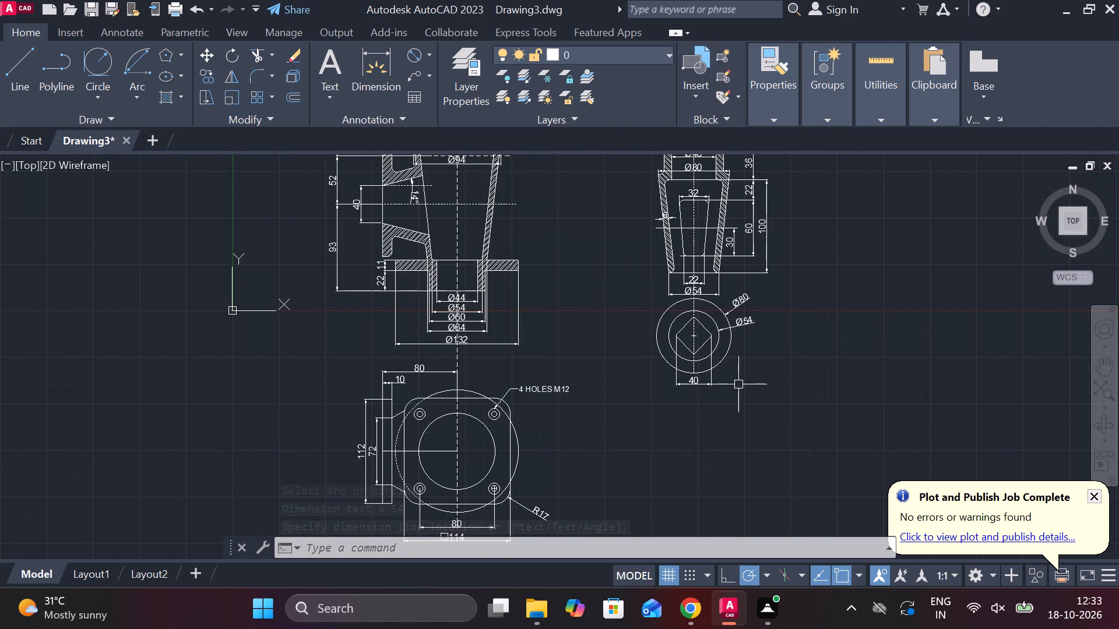
pyautogui.scroll(-1, 576, 402)
pyautogui.moveTo(599, 465); pyautogui.dragTo(596, 358, button='middle')
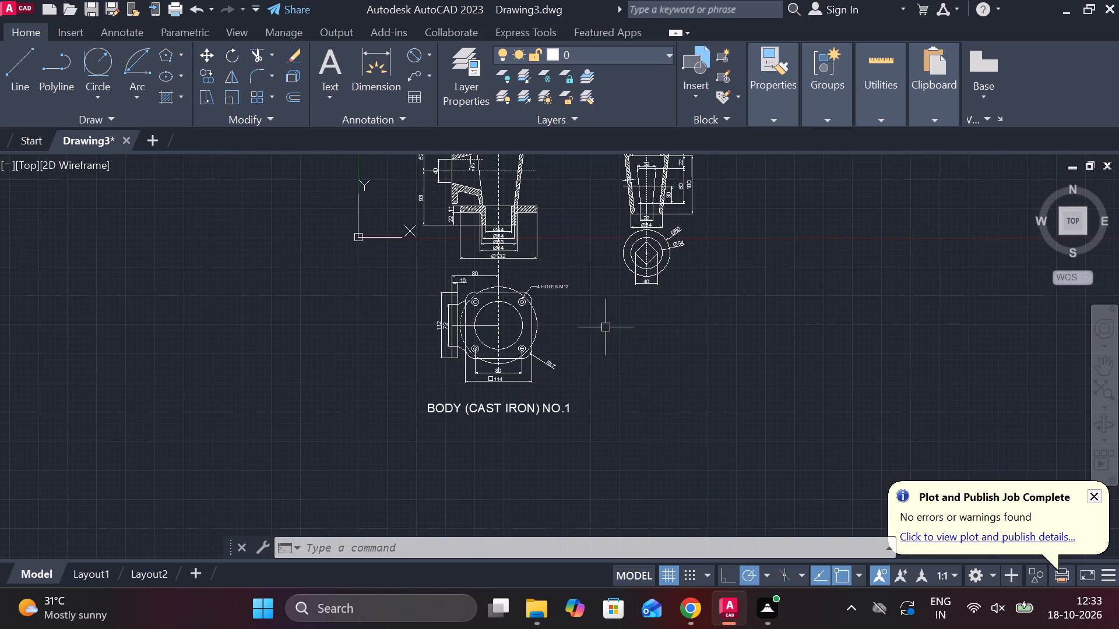
pyautogui.press('Escape')
pyautogui.click(548, 412)
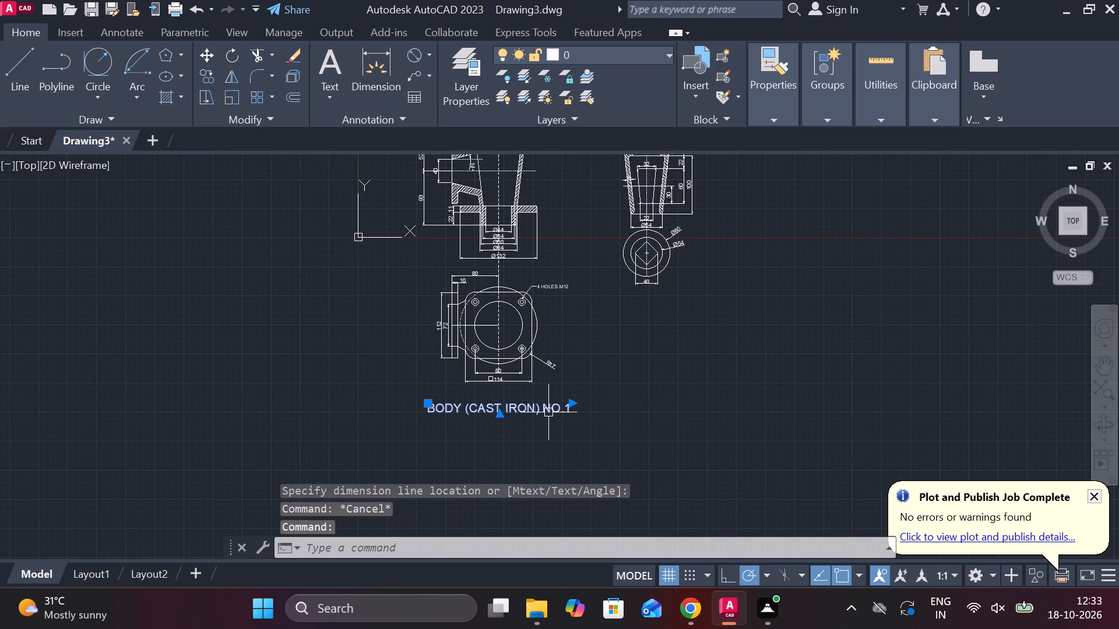
pyautogui.hotkey('ctrl', 'c')
pyautogui.hotkey('ctrl', 'v')
pyautogui.scroll(2, 643, 312)
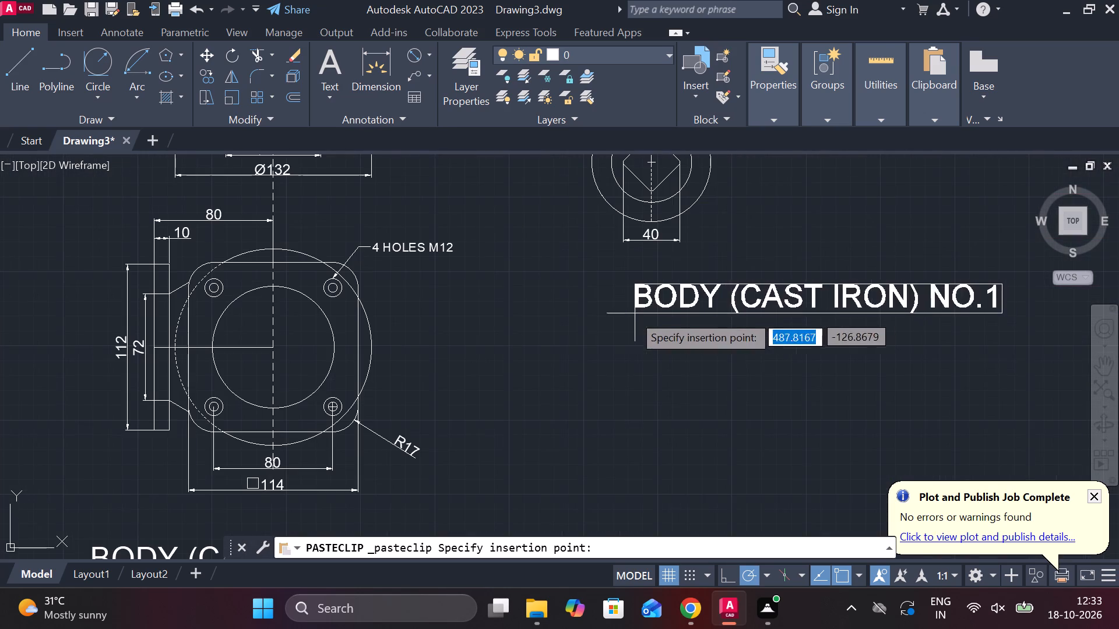
pyautogui.click(520, 298)
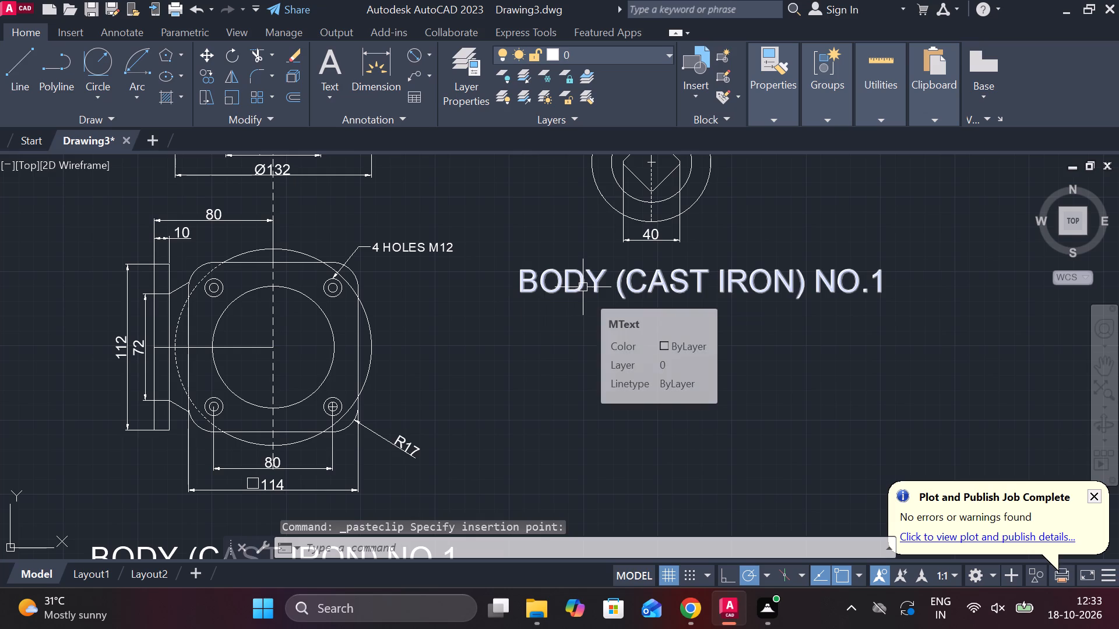
# In the pasted title below the circular view, replace the material CAST IRON with GUN METAL.
pyautogui.doubleClick(583, 287)
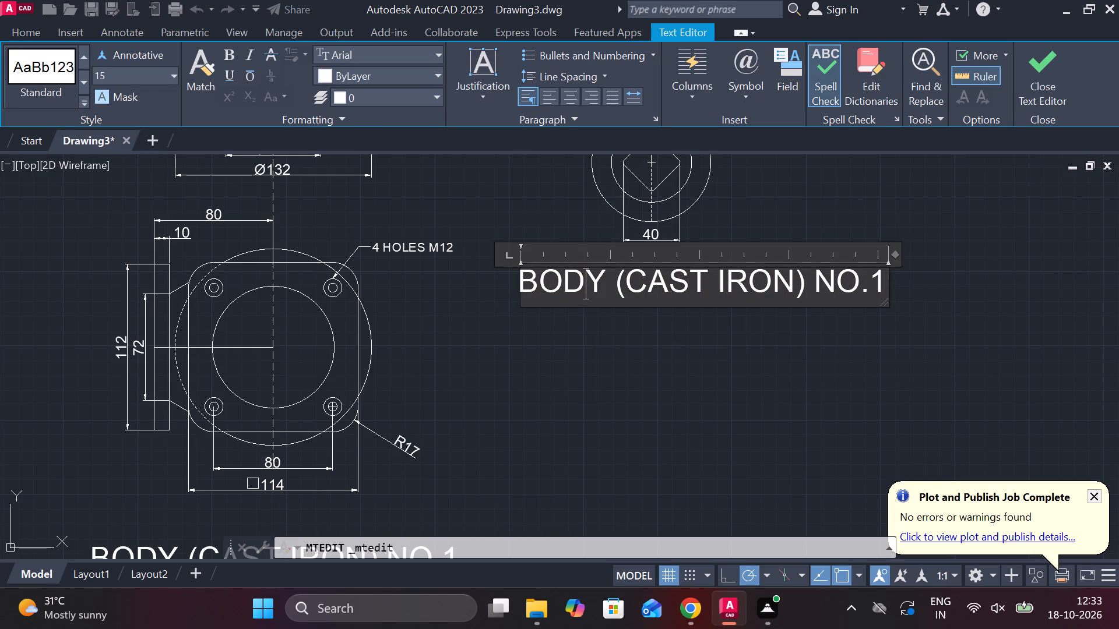
pyautogui.click(798, 284)
pyautogui.press('BackSpace')
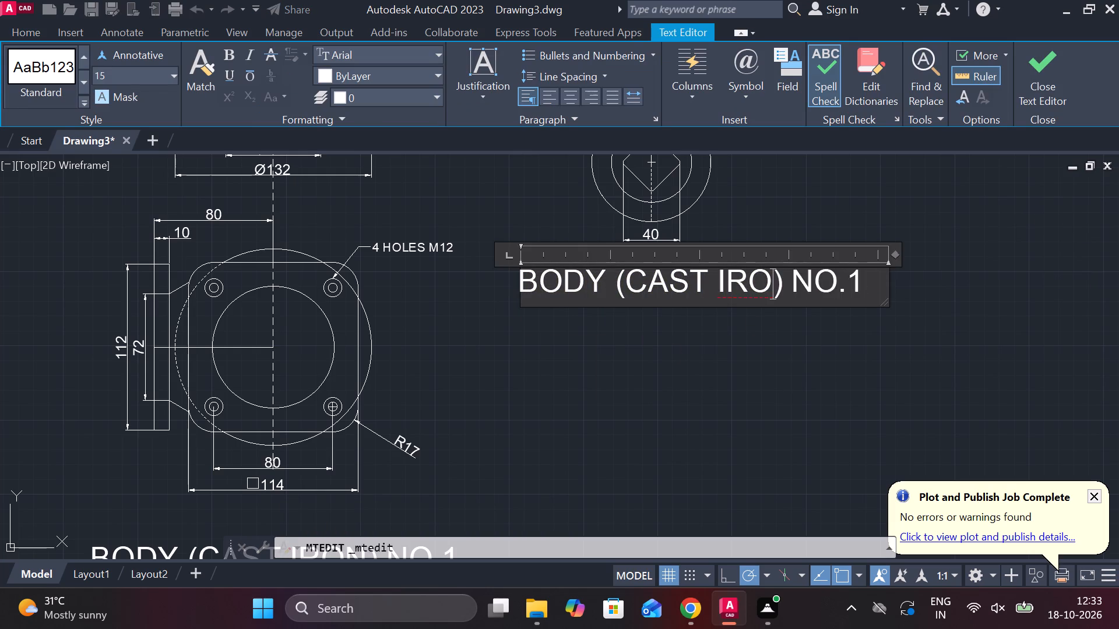
pyautogui.press('BackSpace')
pyautogui.press('BackSpace')
pyautogui.press('BackSpace')
pyautogui.press('BackSpace')
pyautogui.press('BackSpace')
pyautogui.press('BackSpace')
pyautogui.press('BackSpace')
pyautogui.press('BackSpace')
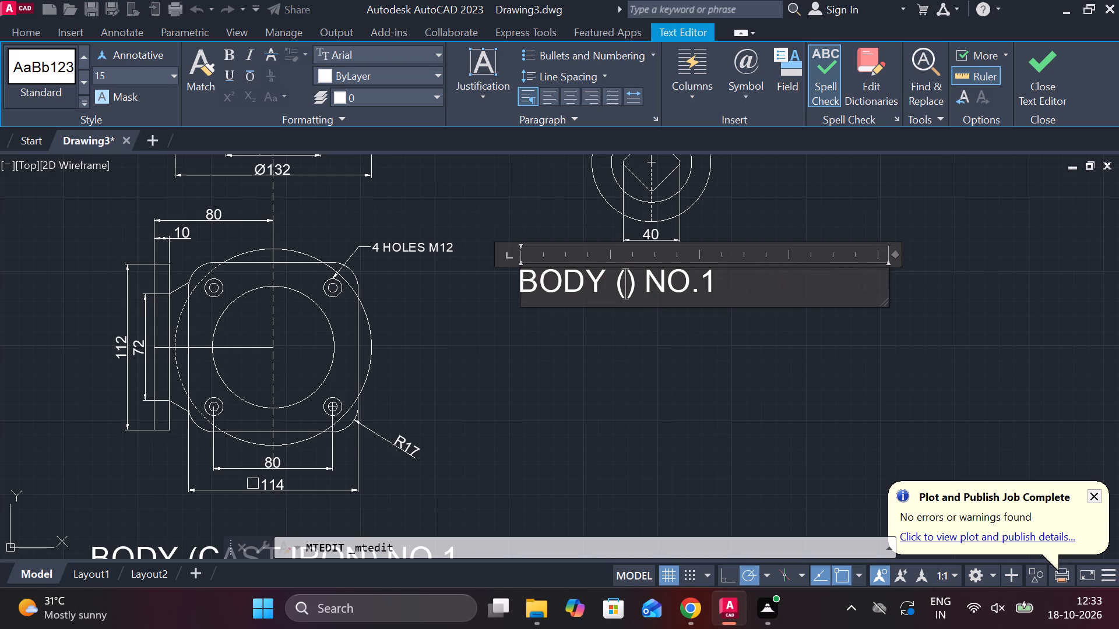
pyautogui.write('GU')
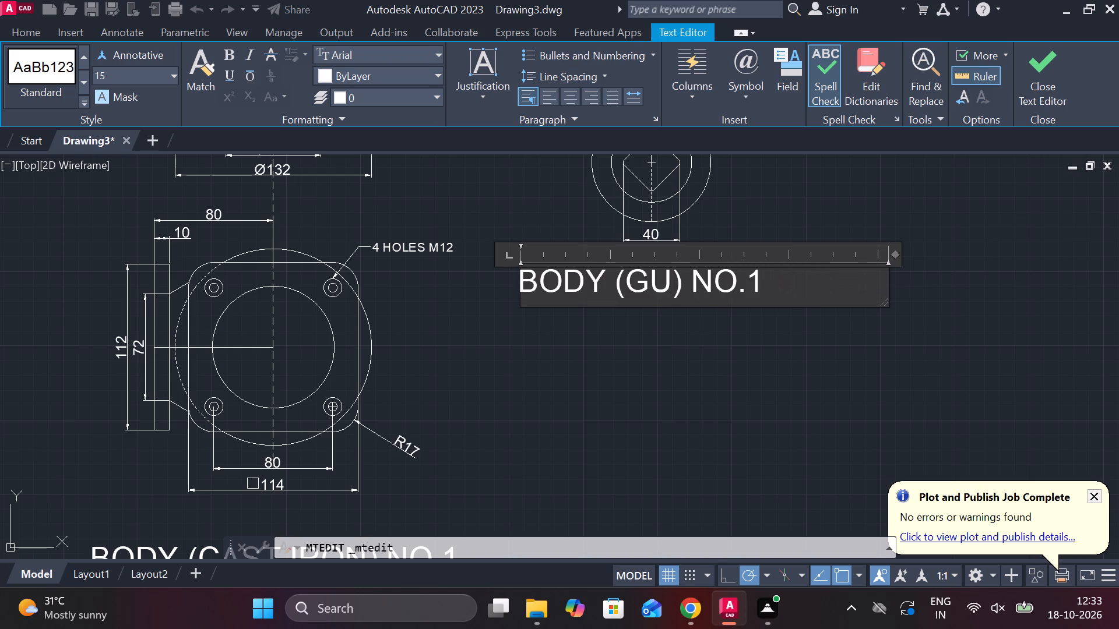
pyautogui.press('n')
pyautogui.press('space')
pyautogui.write('METAL')
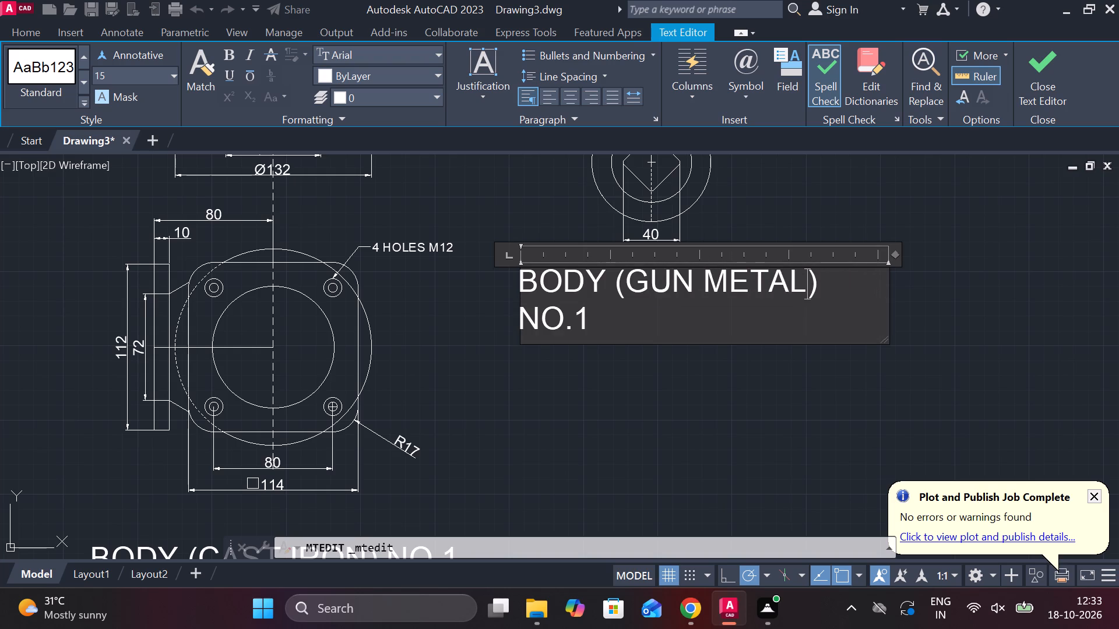
# Replace BODY with 2.COCK in the same title and widen its text frame so it fits on one line.
pyautogui.click(604, 276)
pyautogui.press('BackSpace')
pyautogui.press('BackSpace')
pyautogui.press('BackSpace')
pyautogui.press('BackSpace')
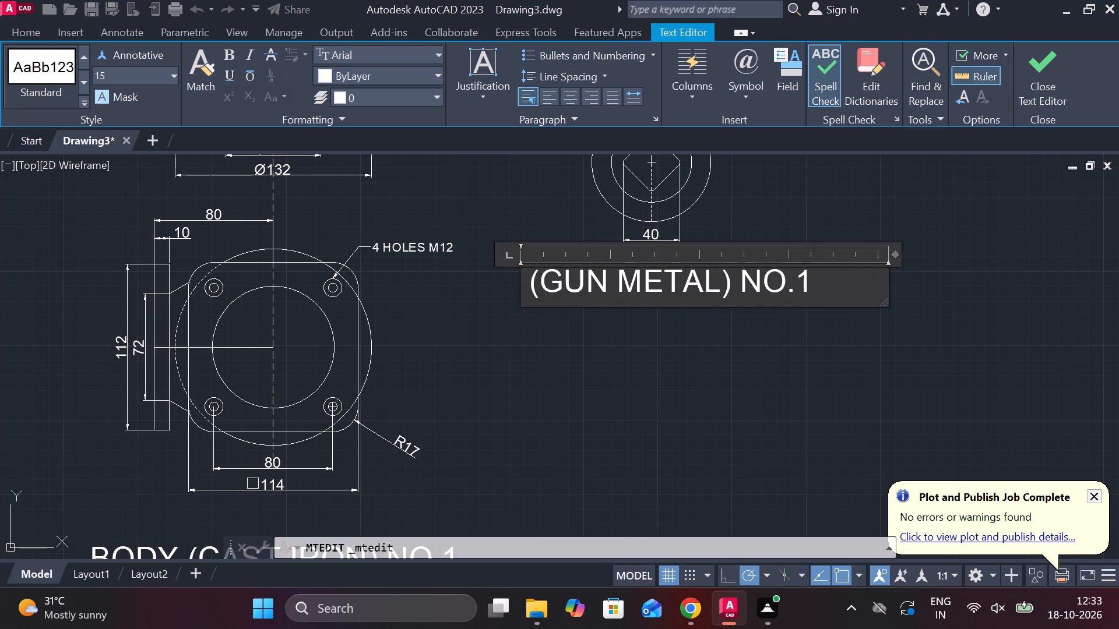
pyautogui.write('2.')
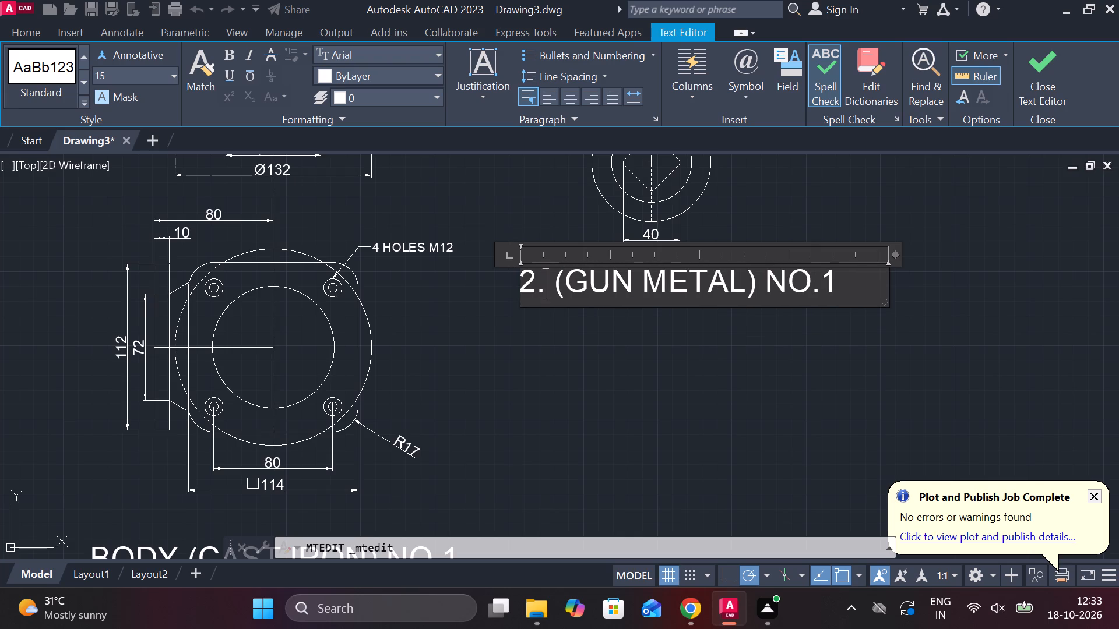
pyautogui.write('COCK')
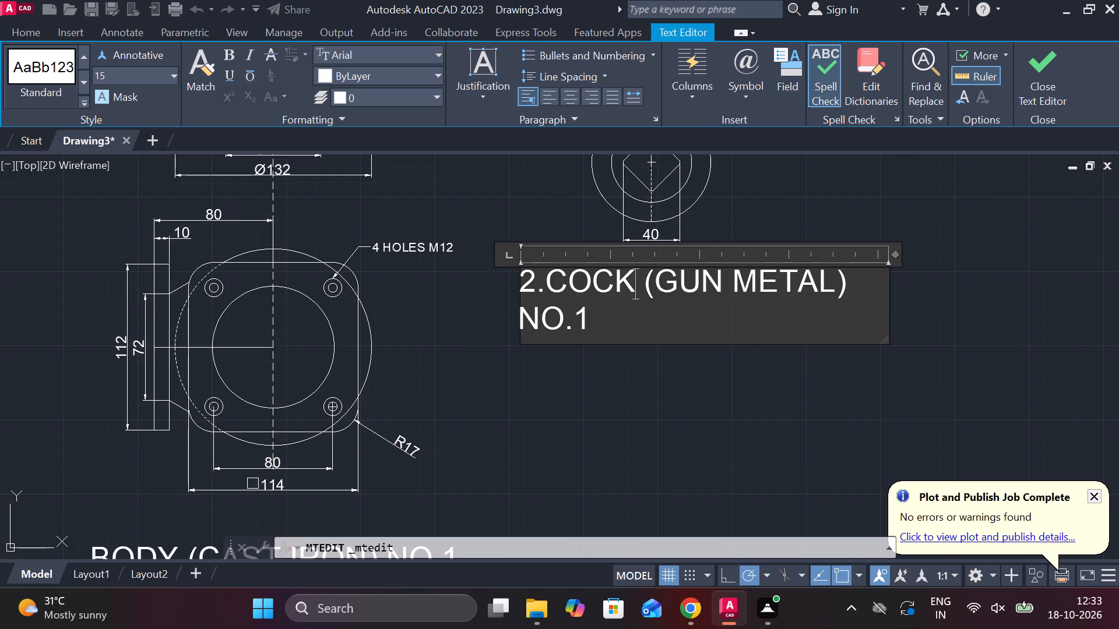
pyautogui.moveTo(886, 289); pyautogui.dragTo(926, 289)
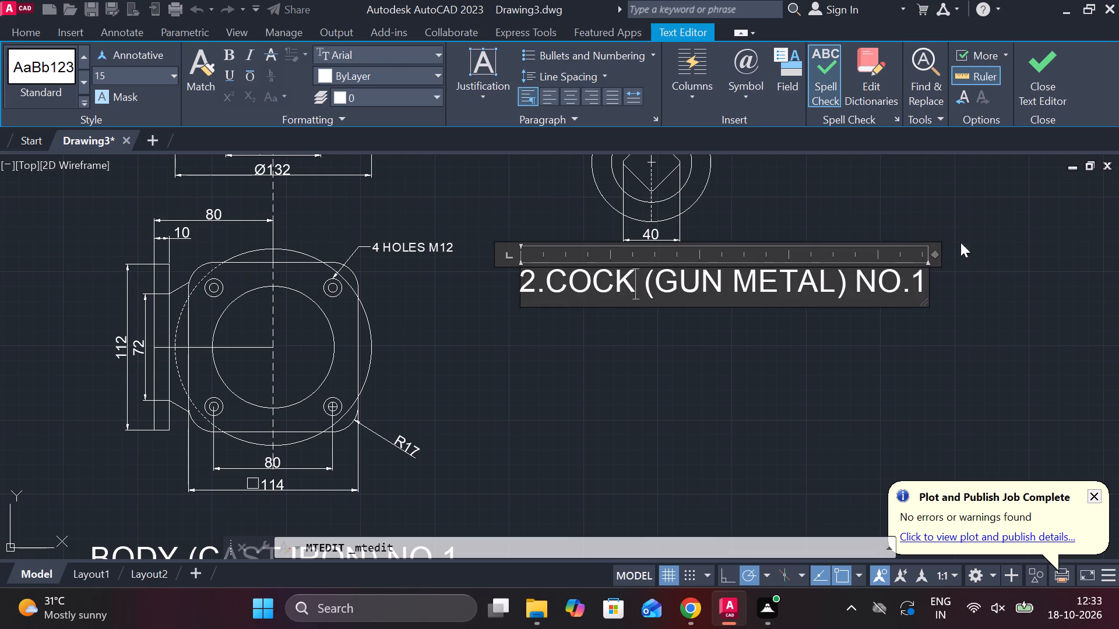
pyautogui.click(1048, 83)
# Draw a closed rectangle of lines, 78 wide and 70 high, in the empty area beside the cock views.
pyautogui.scroll(-3, 798, 314)
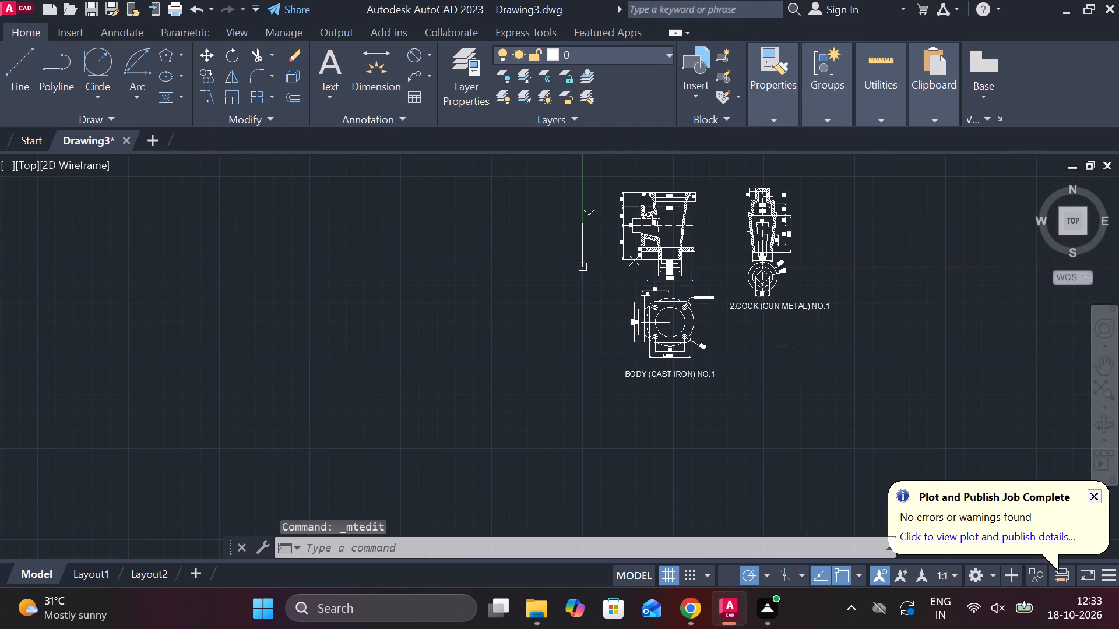
pyautogui.scroll(1, 791, 344)
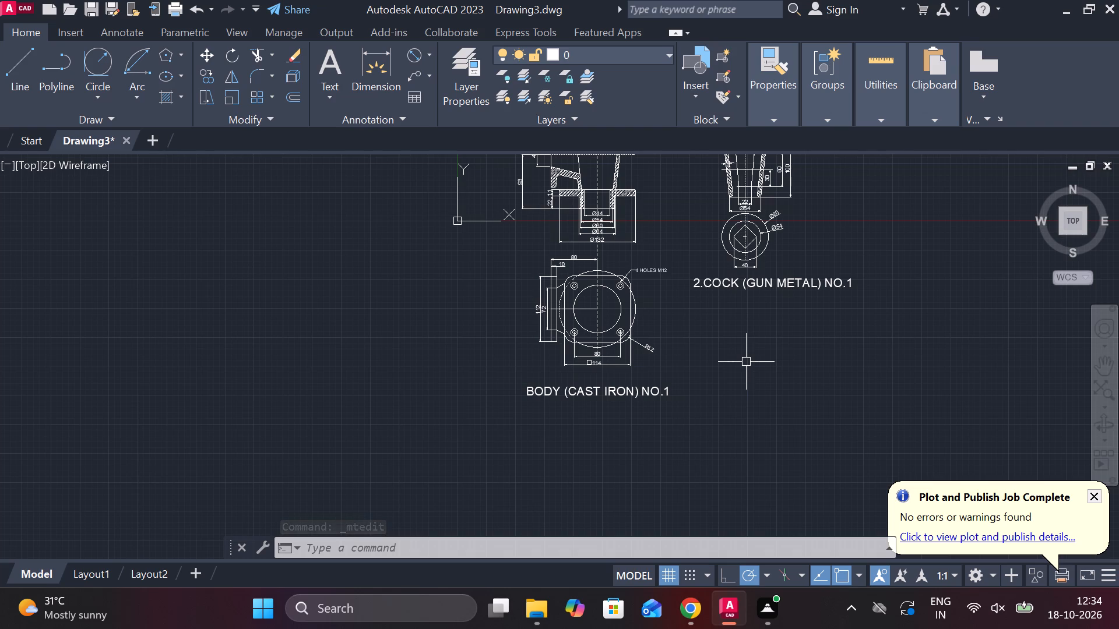
pyautogui.moveTo(695, 362); pyautogui.dragTo(488, 439, button='middle')
pyautogui.moveTo(689, 280); pyautogui.dragTo(463, 387, button='middle')
pyautogui.press('Escape')
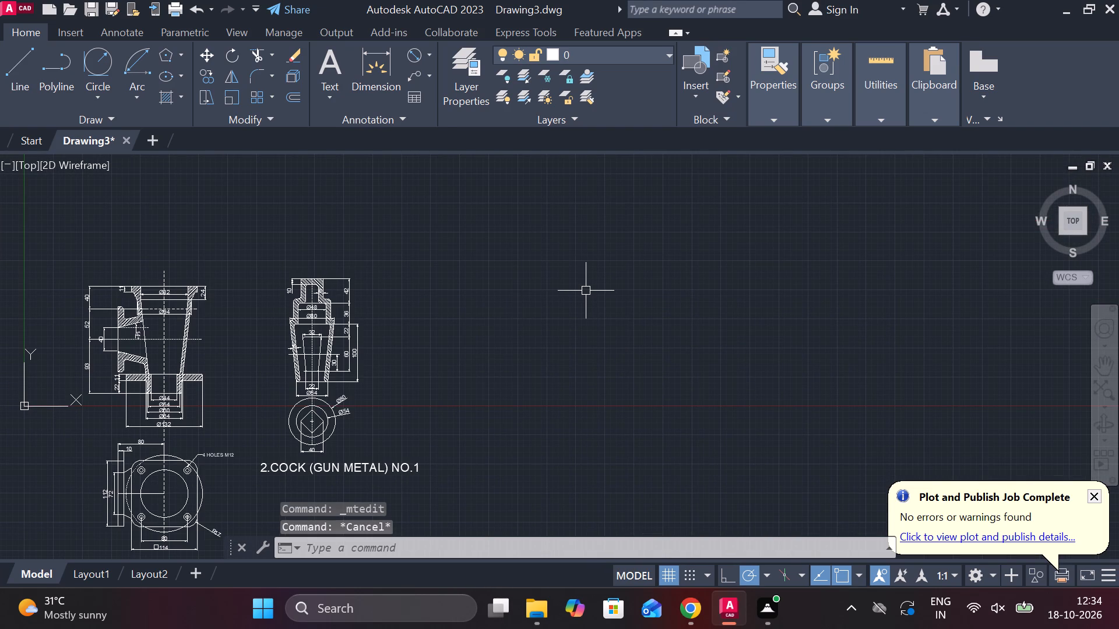
pyautogui.press('l')
pyautogui.press('Return')
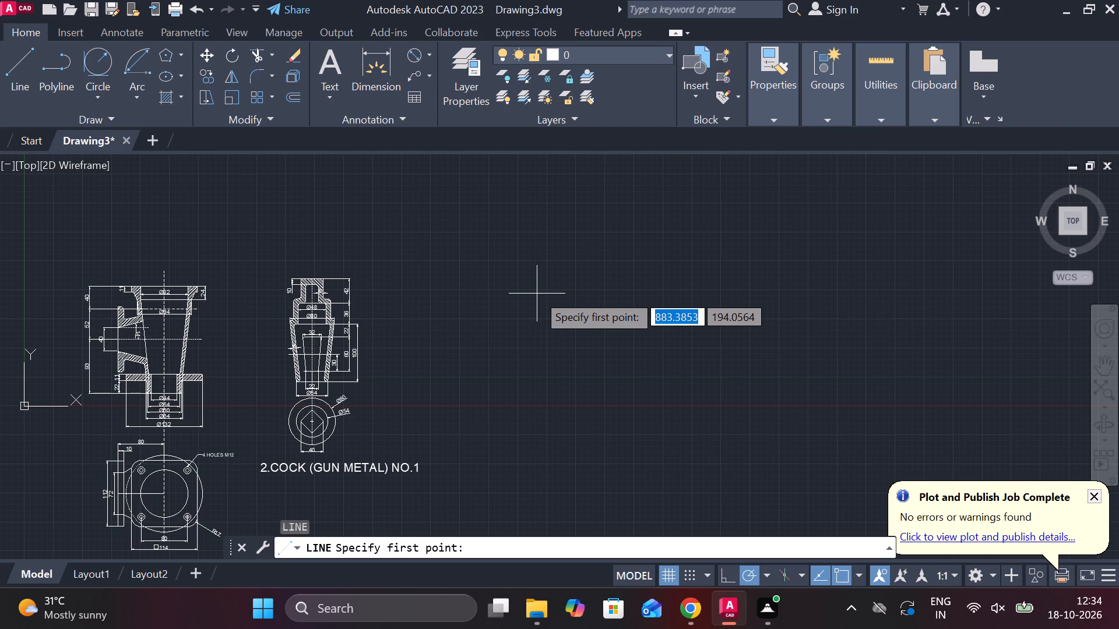
pyautogui.click(534, 249)
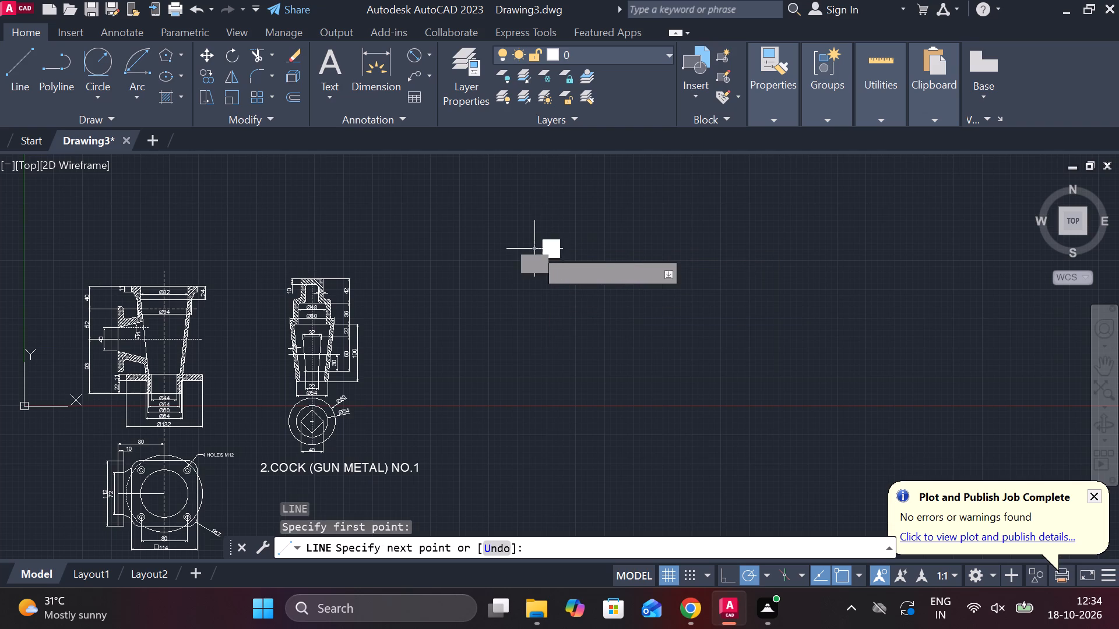
pyautogui.write('78')
pyautogui.press('Return')
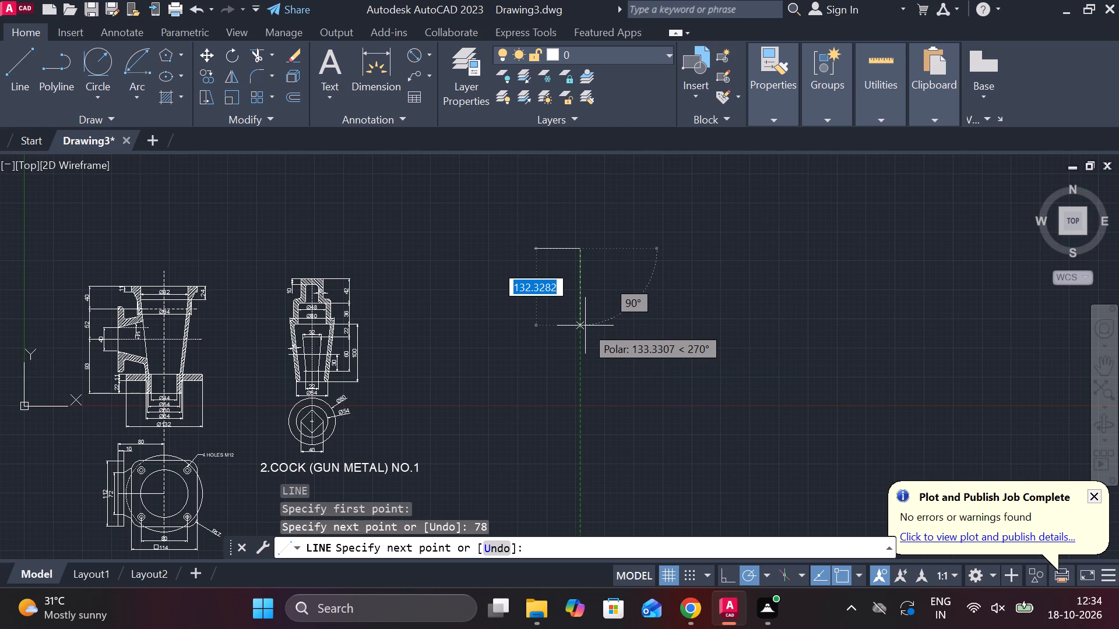
pyautogui.write('70')
pyautogui.press('Return')
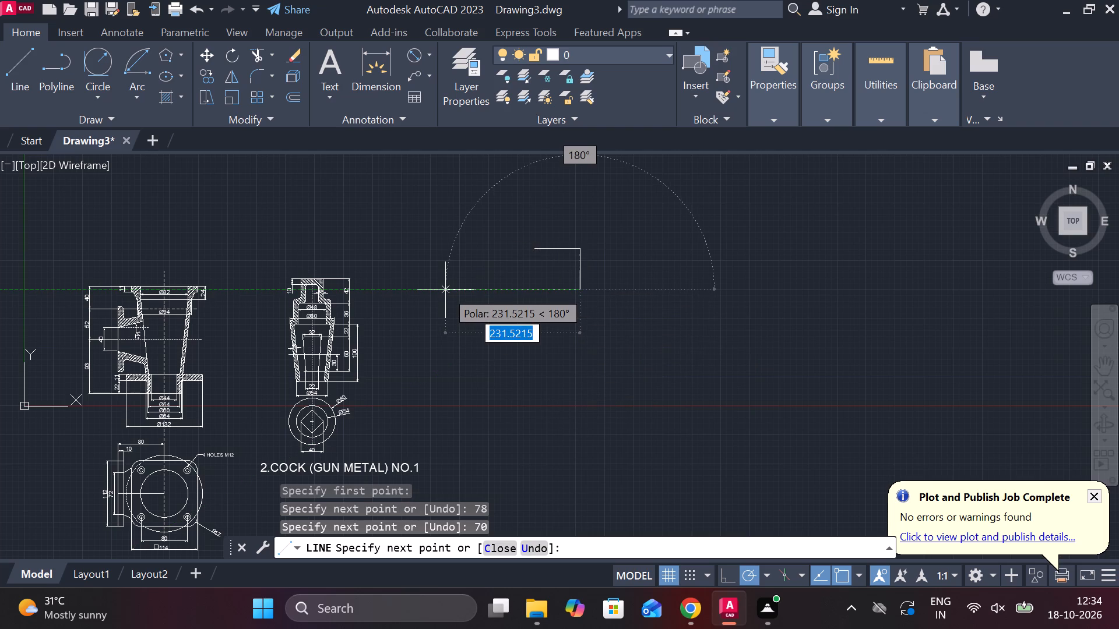
pyautogui.write('78')
pyautogui.press('Return')
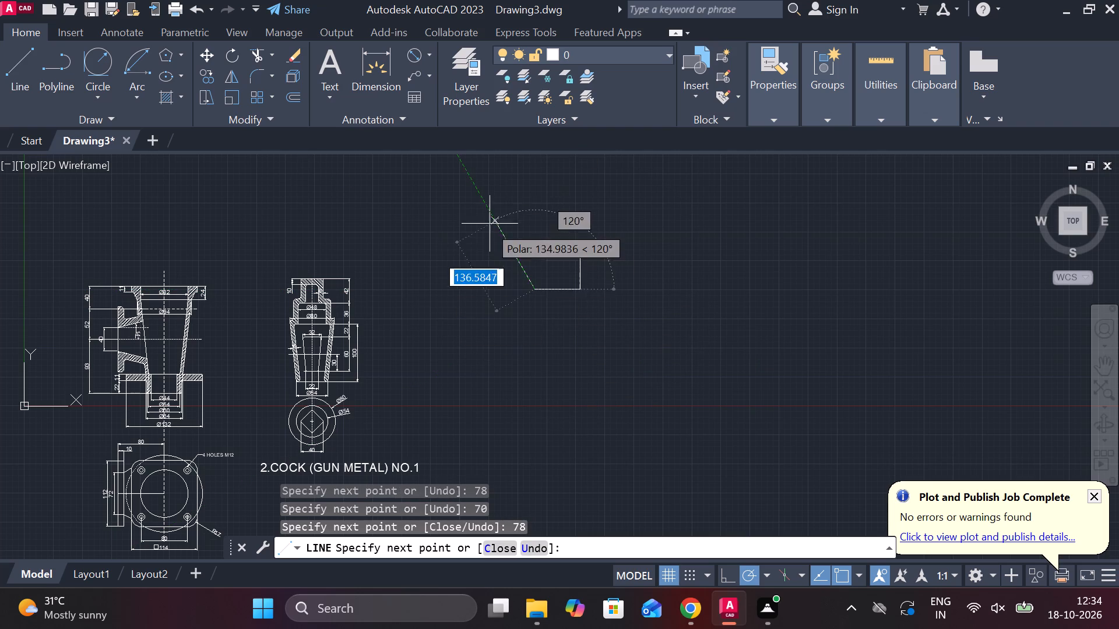
pyautogui.write('C')
pyautogui.press('space')
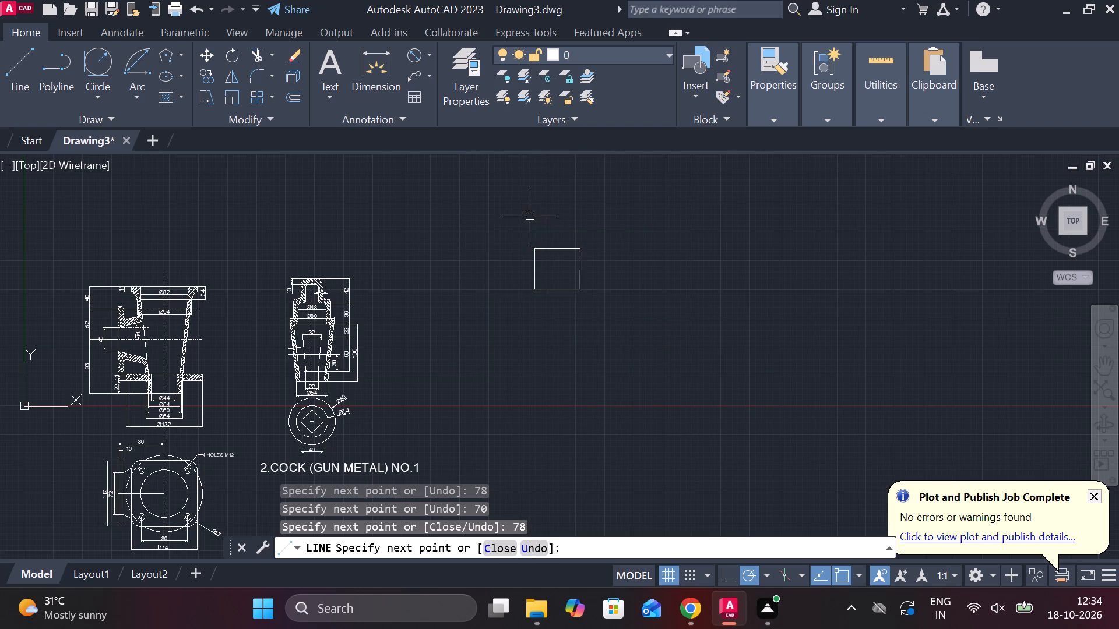
# Offset the rectangle's top edge 5 downward into the rectangle.
pyautogui.scroll(4, 528, 227)
pyautogui.moveTo(535, 251); pyautogui.dragTo(448, 131, button='middle')
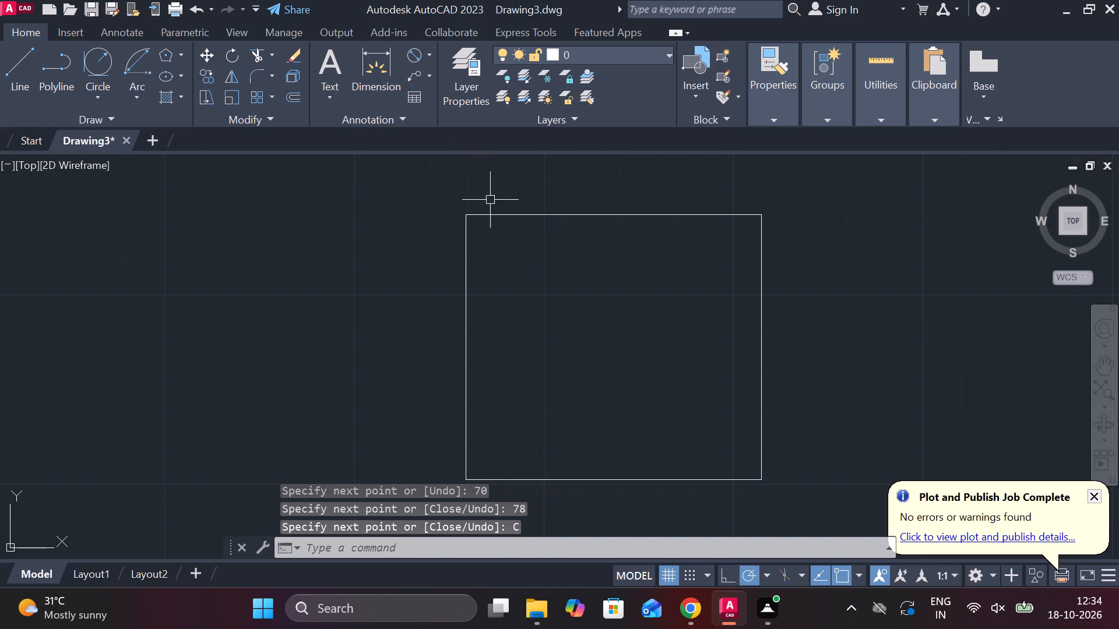
pyautogui.scroll(-1, 553, 232)
pyautogui.moveTo(562, 245); pyautogui.dragTo(787, 171, button='middle')
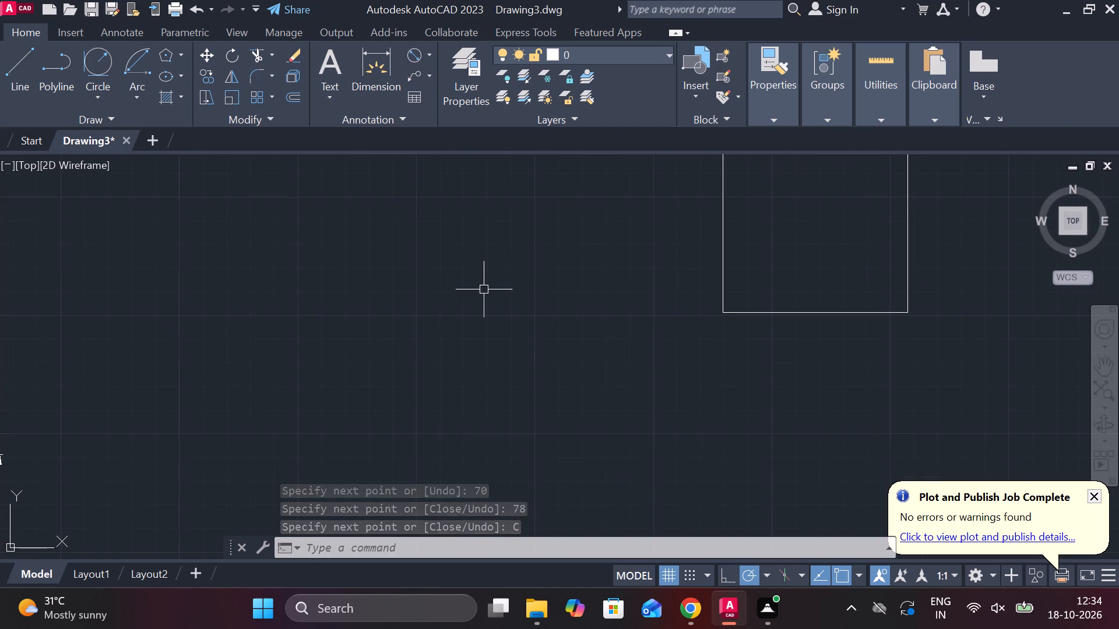
pyautogui.moveTo(490, 292); pyautogui.dragTo(946, 107, button='middle')
pyautogui.moveTo(822, 288); pyautogui.dragTo(505, 386, button='middle')
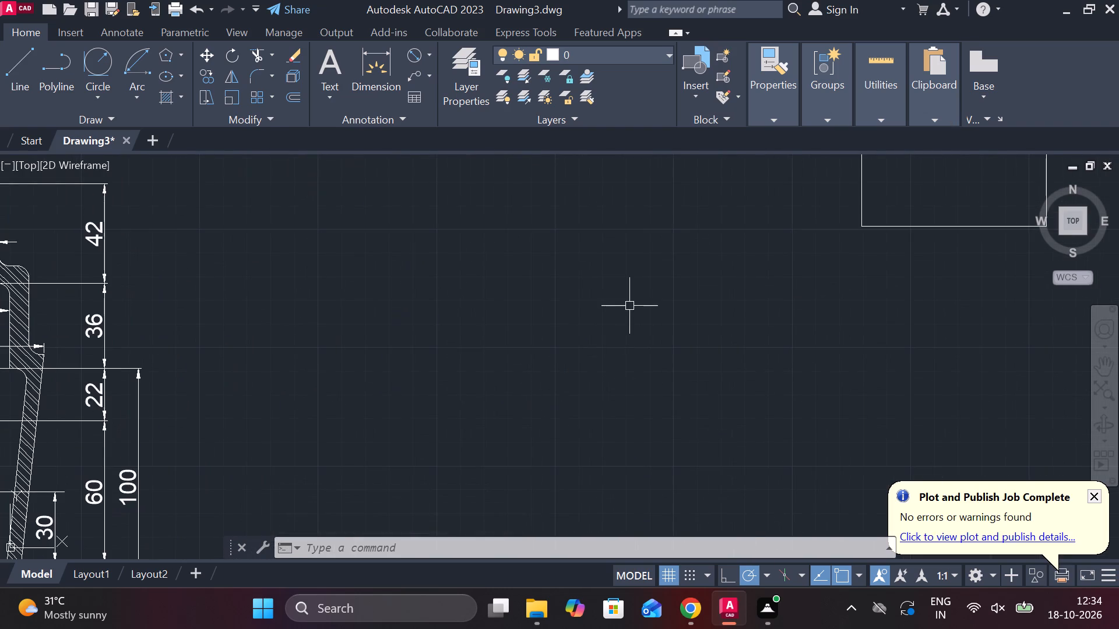
pyautogui.moveTo(652, 288); pyautogui.dragTo(465, 403, button='middle')
pyautogui.moveTo(585, 310); pyautogui.dragTo(416, 341, button='middle')
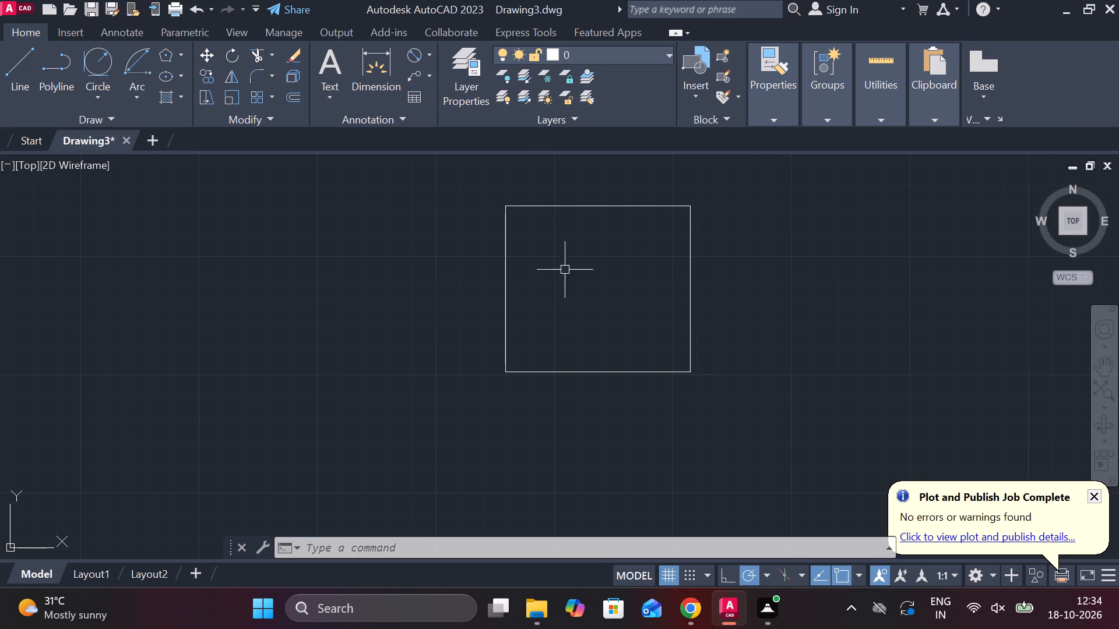
pyautogui.click(547, 207)
pyautogui.press('o')
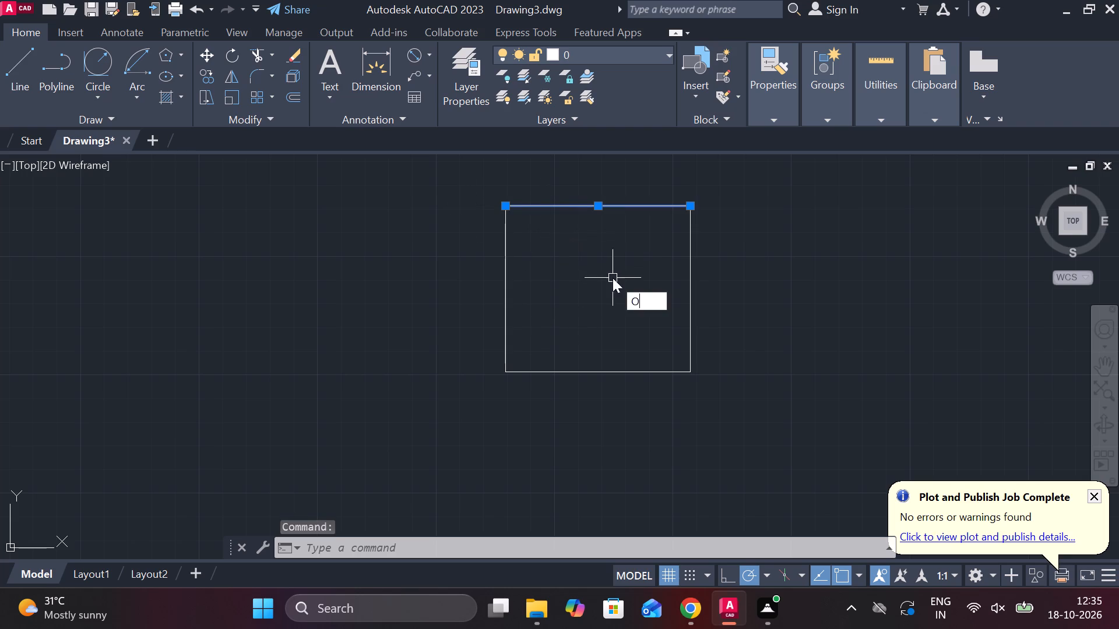
pyautogui.press('Return')
pyautogui.press('Return')
pyautogui.press('5')
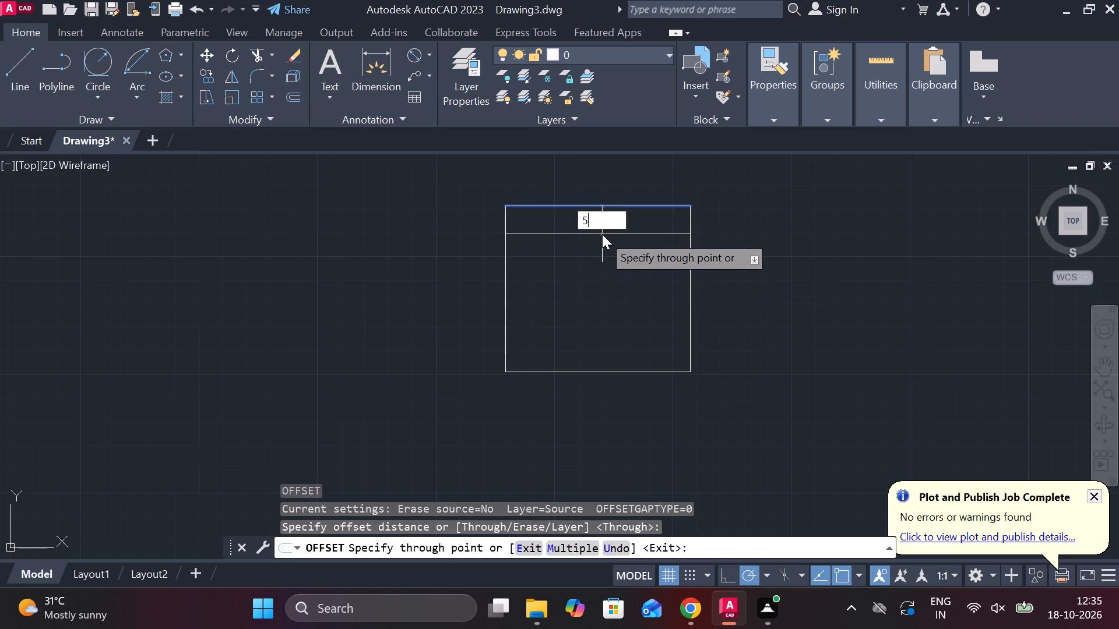
pyautogui.press('Return')
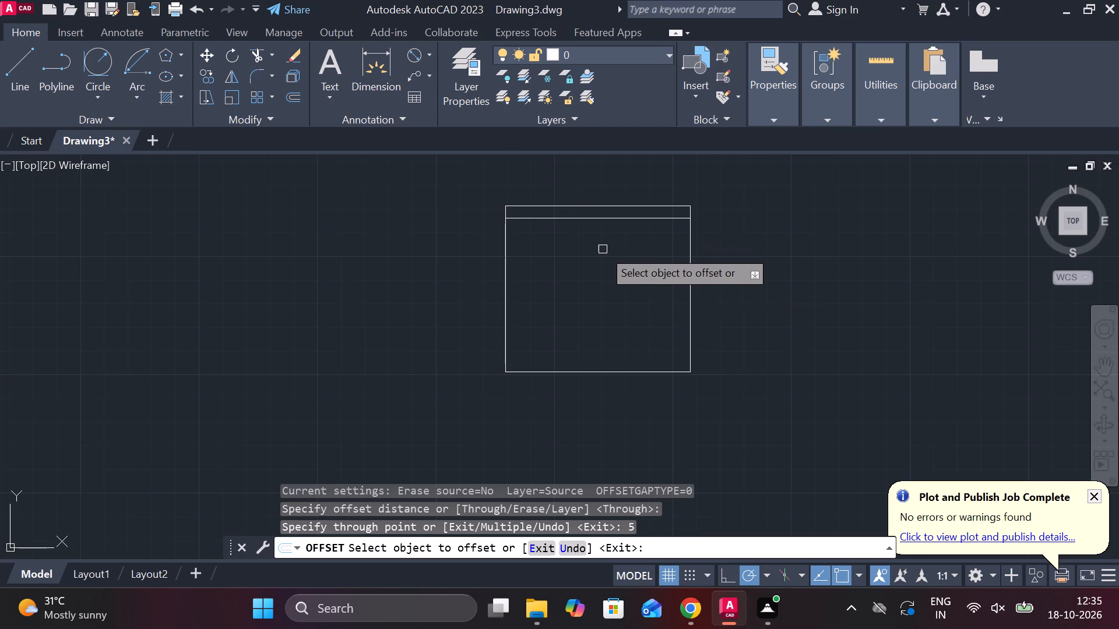
pyautogui.moveTo(603, 249); pyautogui.dragTo(597, 262, button='middle')
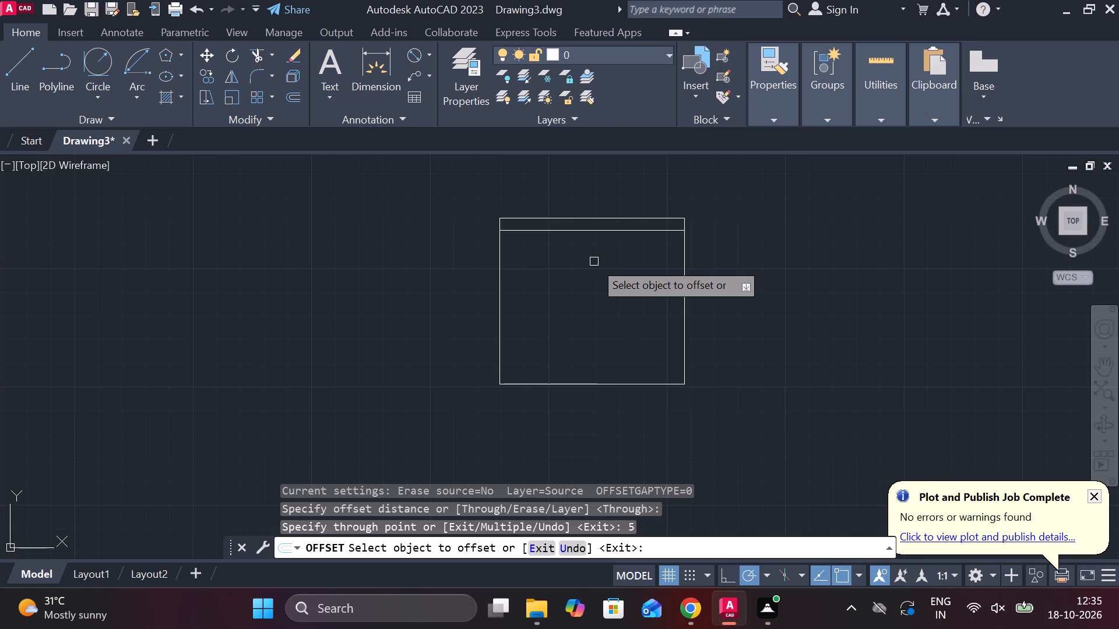
pyautogui.press('Escape')
# Draw a vertical centre line from the top edge's midpoint down to a point just below the rectangle's bottom edge.
pyautogui.press('l')
pyautogui.press('Return')
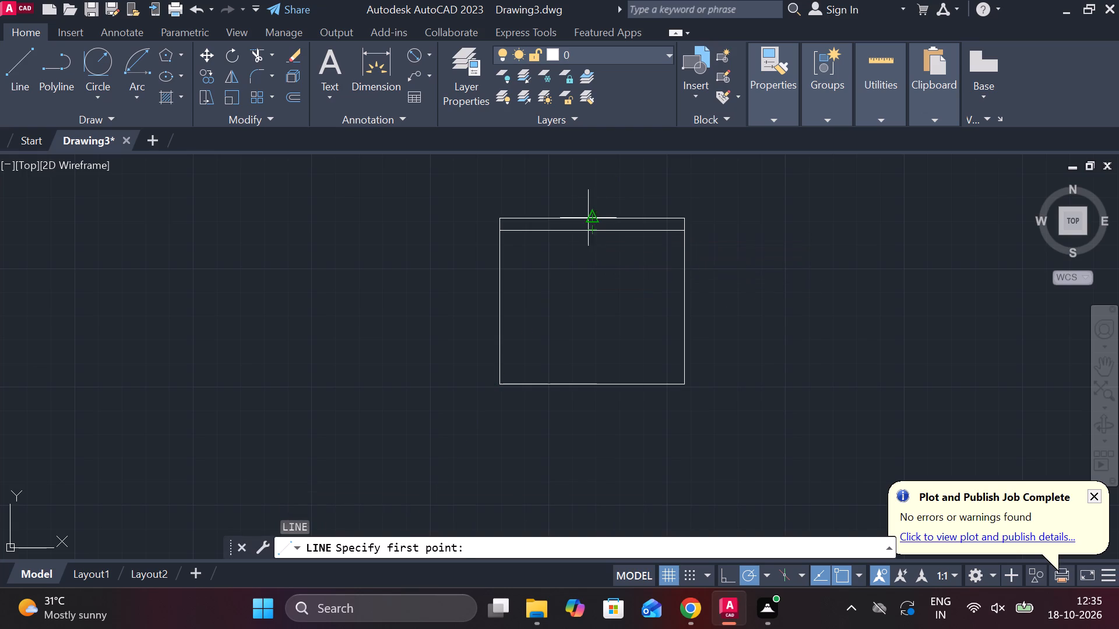
pyautogui.click(589, 214)
pyautogui.click(598, 409)
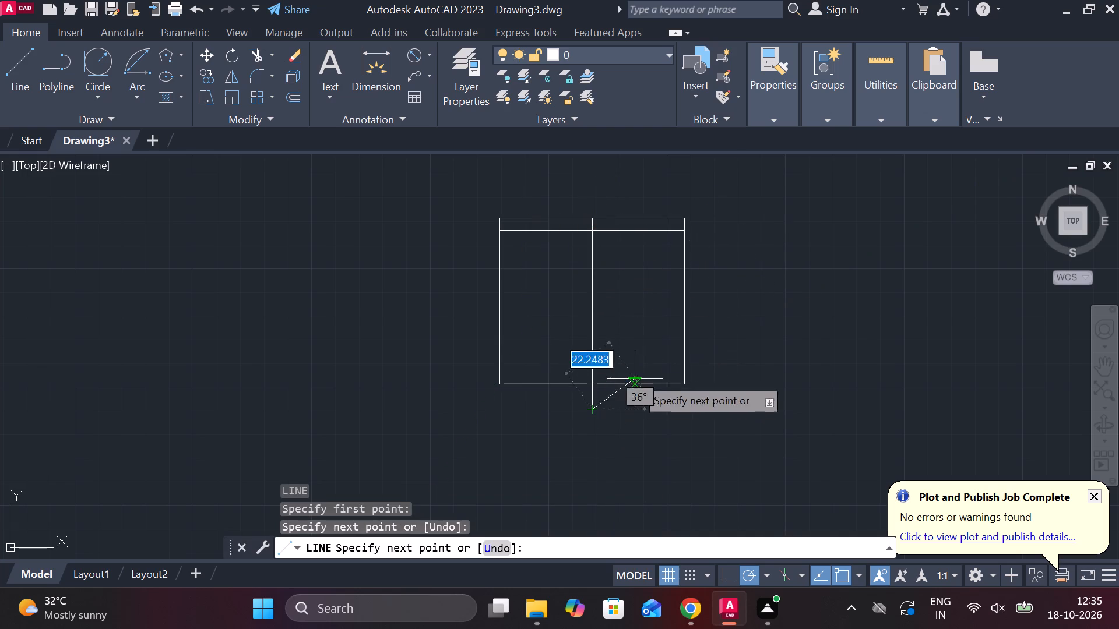
pyautogui.press('Escape')
# Offset the vertical centre line 34 to each side inside the rectangle.
pyautogui.click(590, 275)
pyautogui.press('o')
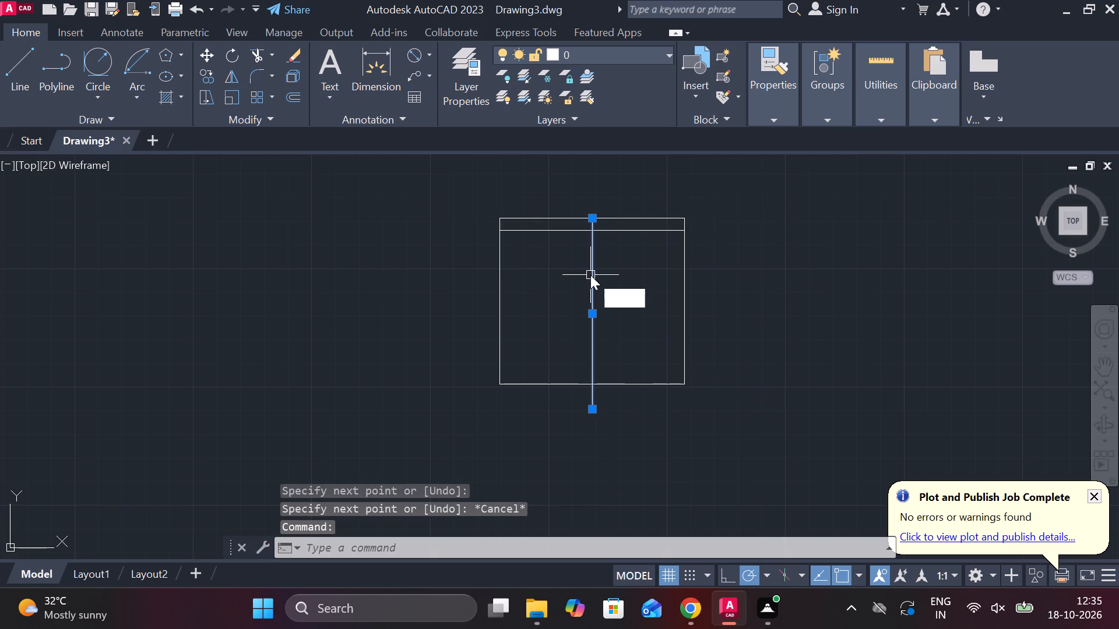
pyautogui.press('Return')
pyautogui.press('Return')
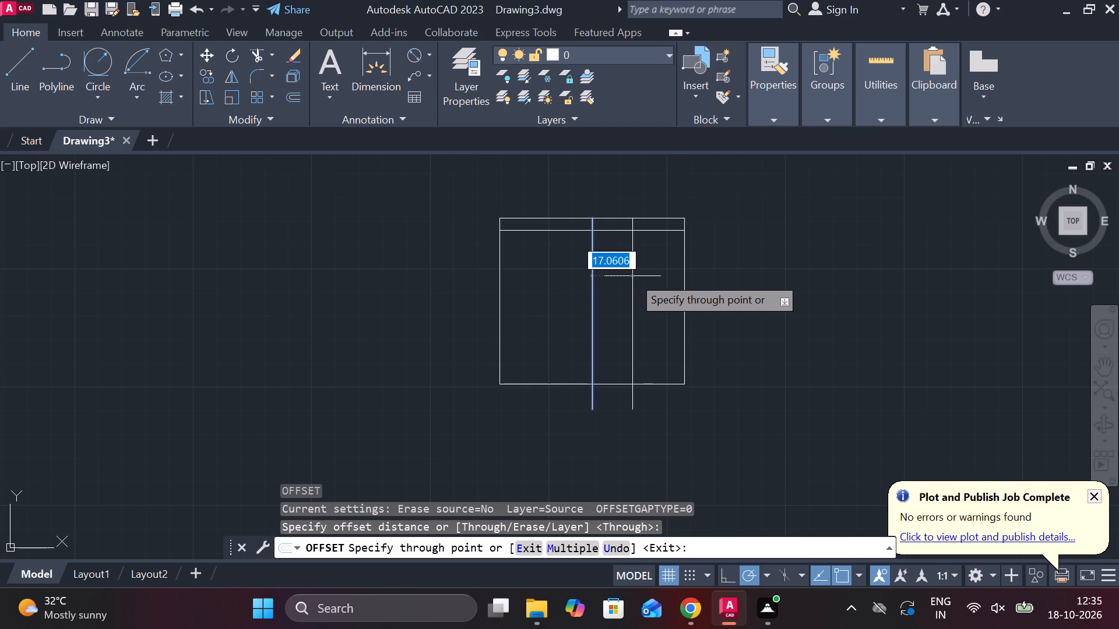
pyautogui.press('3')
pyautogui.press('BackSpace')
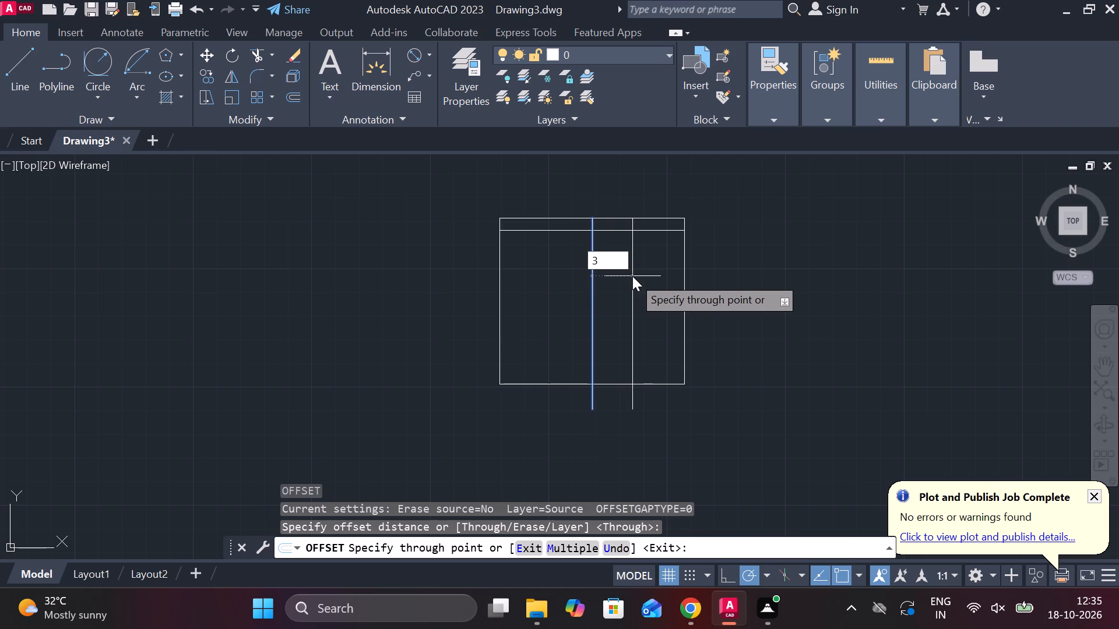
pyautogui.press('3')
pyautogui.write('4')
pyautogui.press('space')
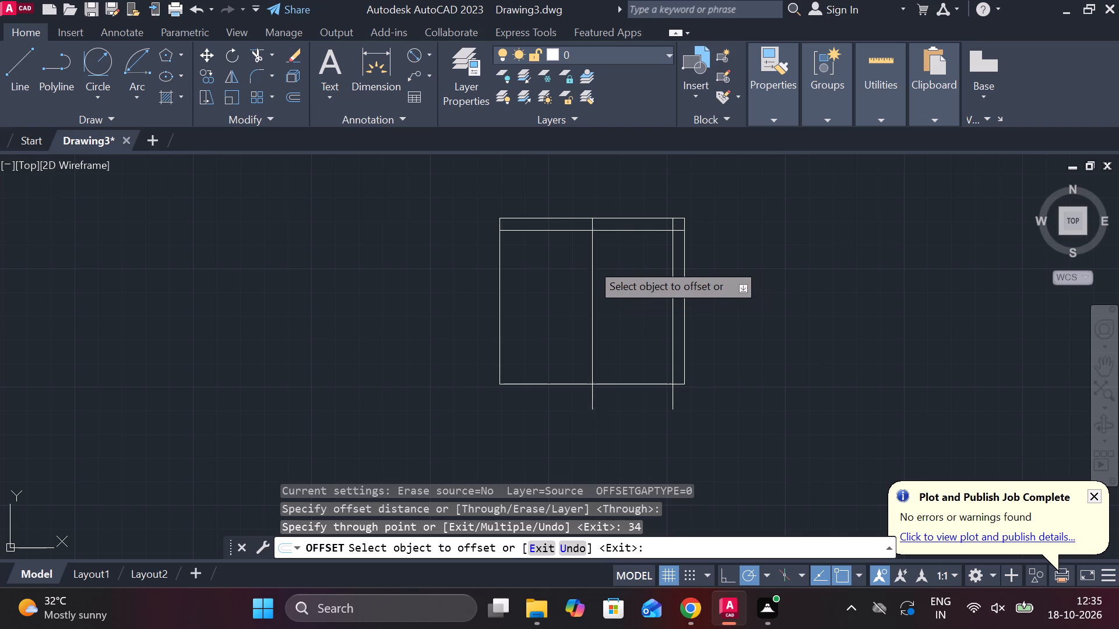
pyautogui.click(591, 263)
pyautogui.write('34')
pyautogui.press('space')
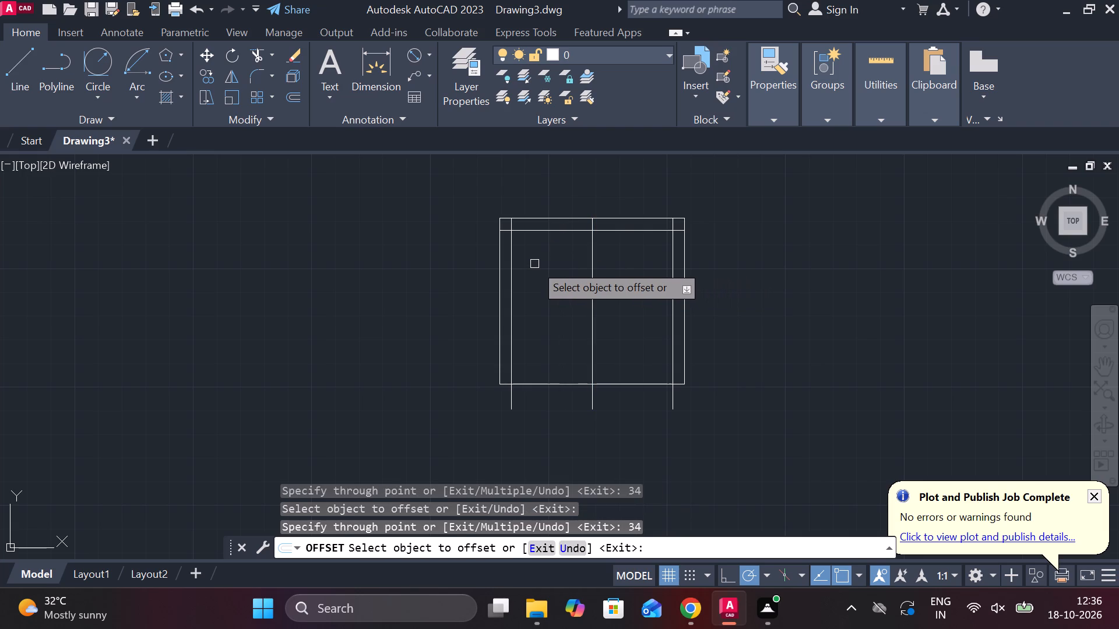
# Trim the overshooting ends of the 5 and 34 offset lines at both upper corners to form the inner outline's corners.
pyautogui.scroll(1, 534, 264)
pyautogui.press('Escape')
pyautogui.write('TR')
pyautogui.press('space')
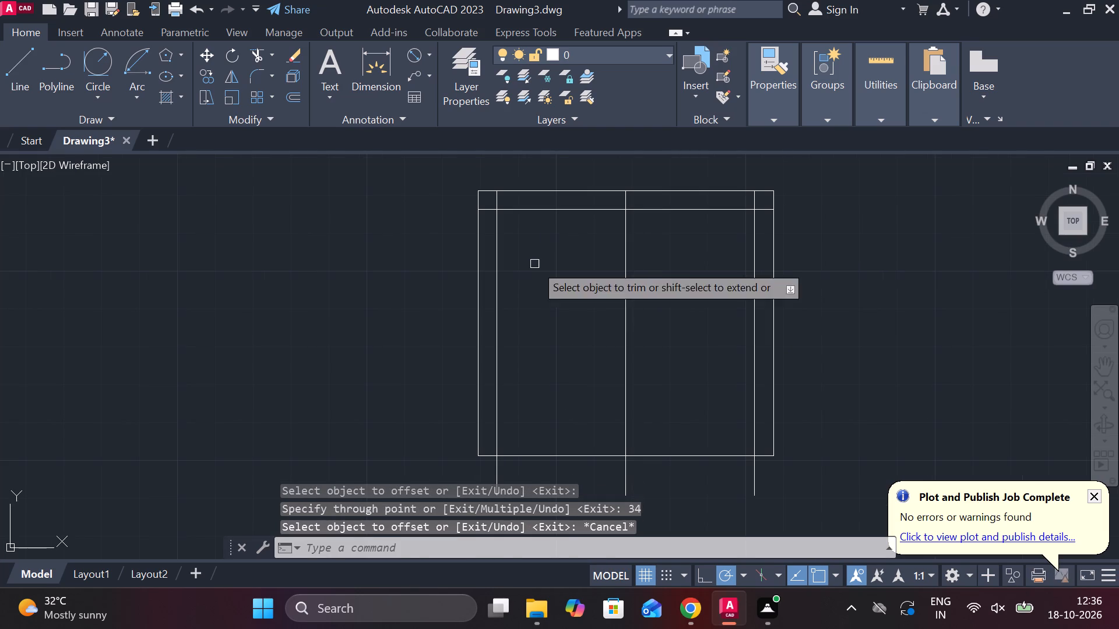
pyautogui.click(502, 200)
pyautogui.click(490, 200)
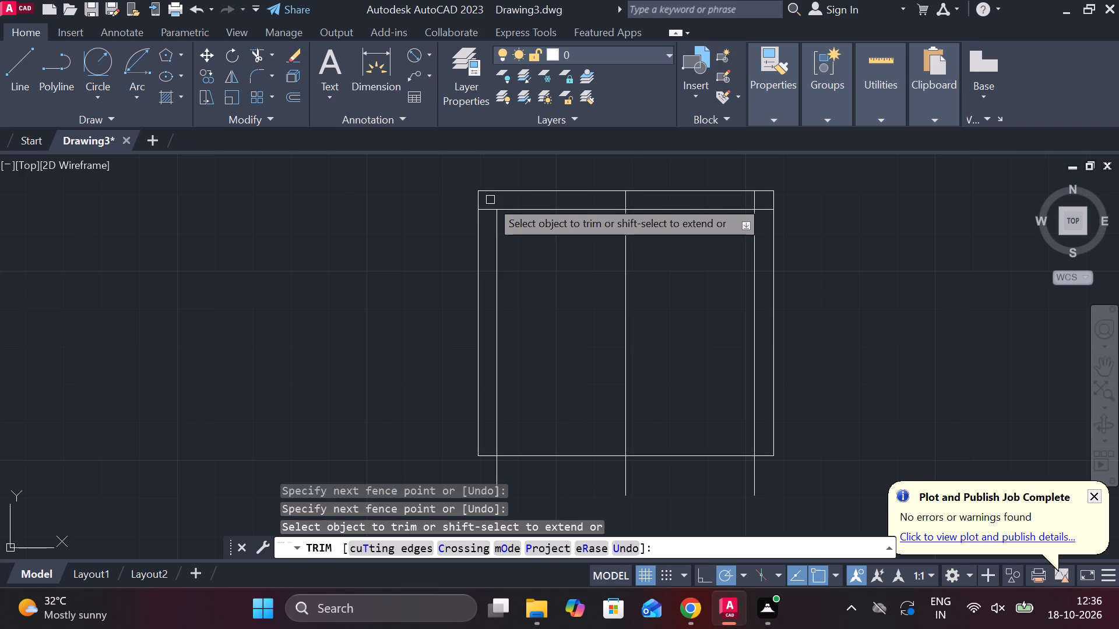
pyautogui.click(488, 207)
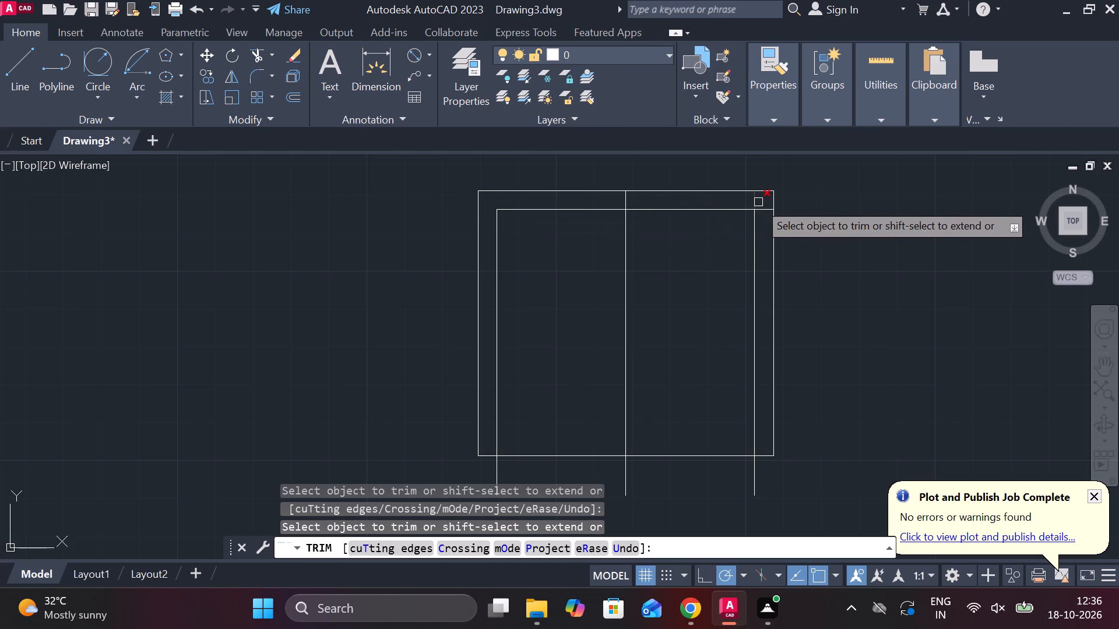
pyautogui.click(760, 207)
pyautogui.click(756, 201)
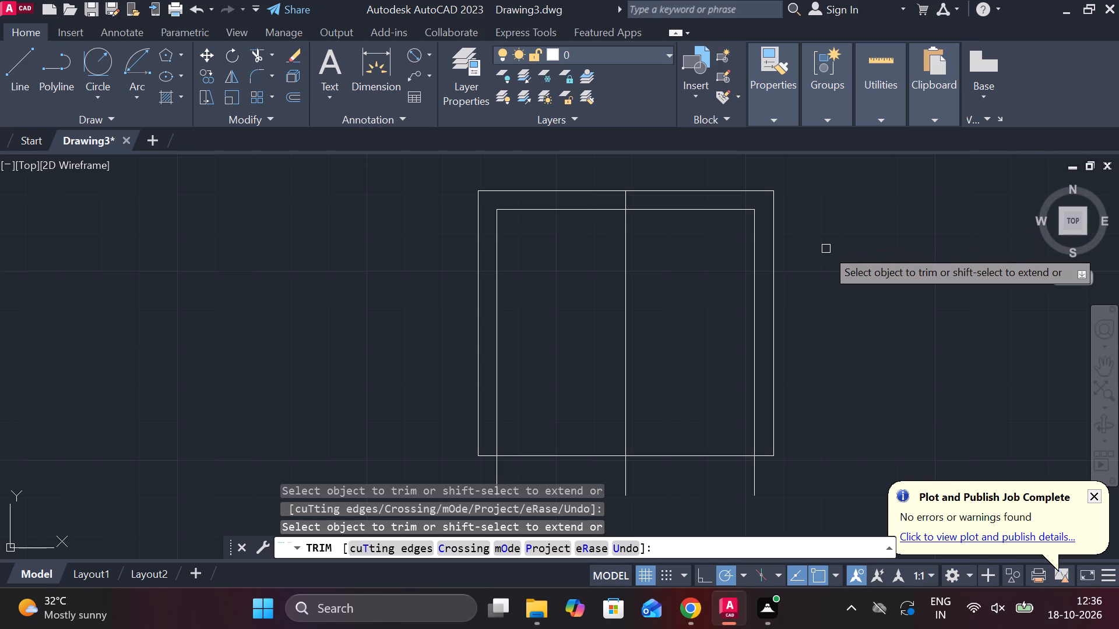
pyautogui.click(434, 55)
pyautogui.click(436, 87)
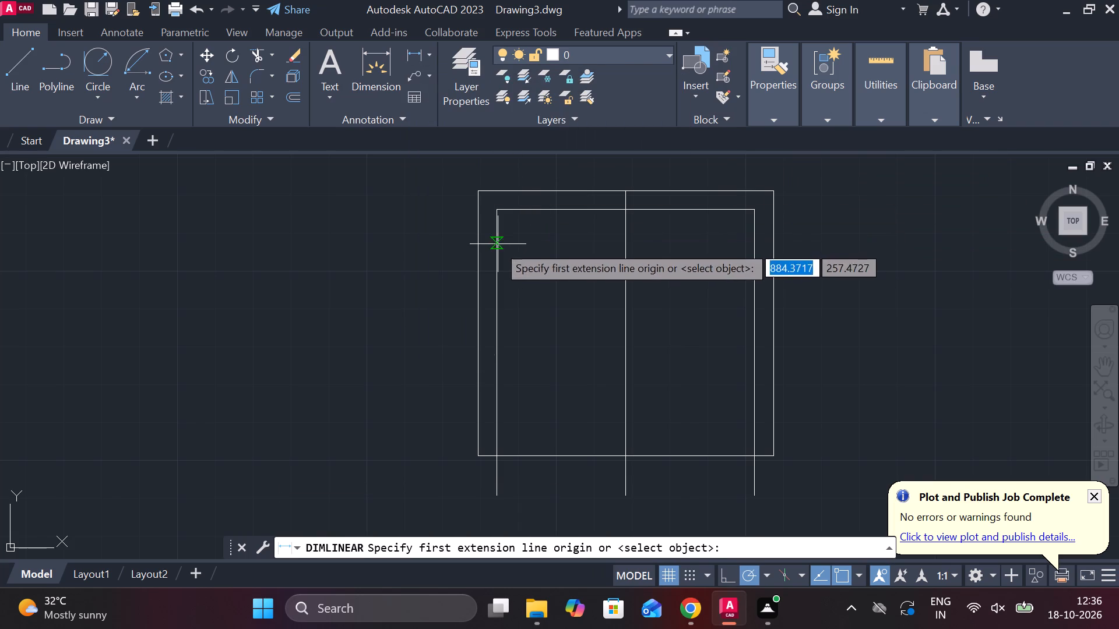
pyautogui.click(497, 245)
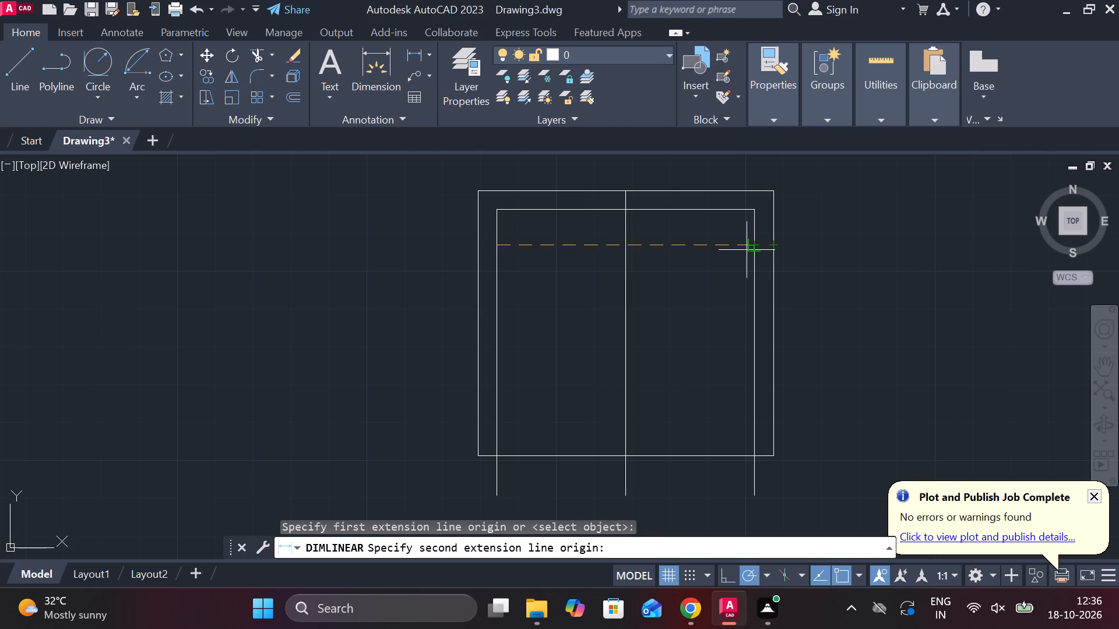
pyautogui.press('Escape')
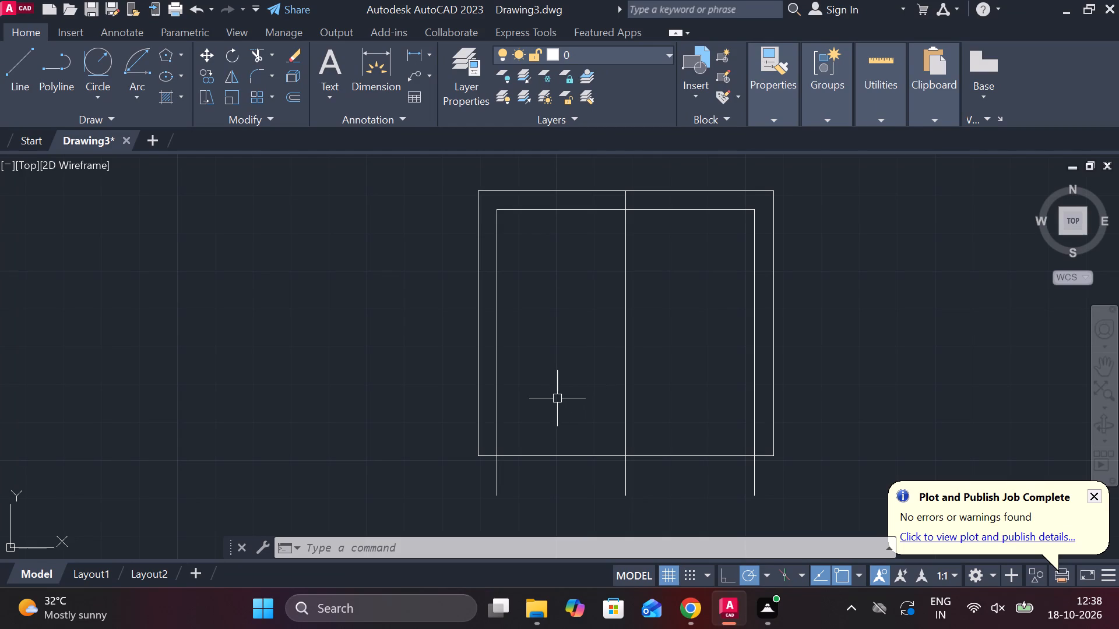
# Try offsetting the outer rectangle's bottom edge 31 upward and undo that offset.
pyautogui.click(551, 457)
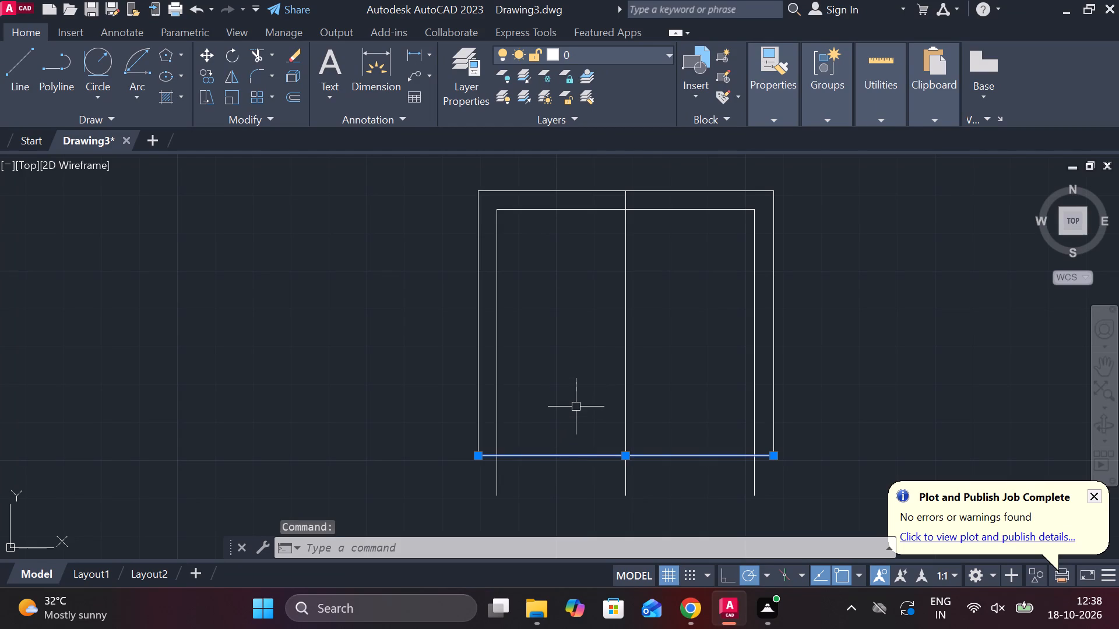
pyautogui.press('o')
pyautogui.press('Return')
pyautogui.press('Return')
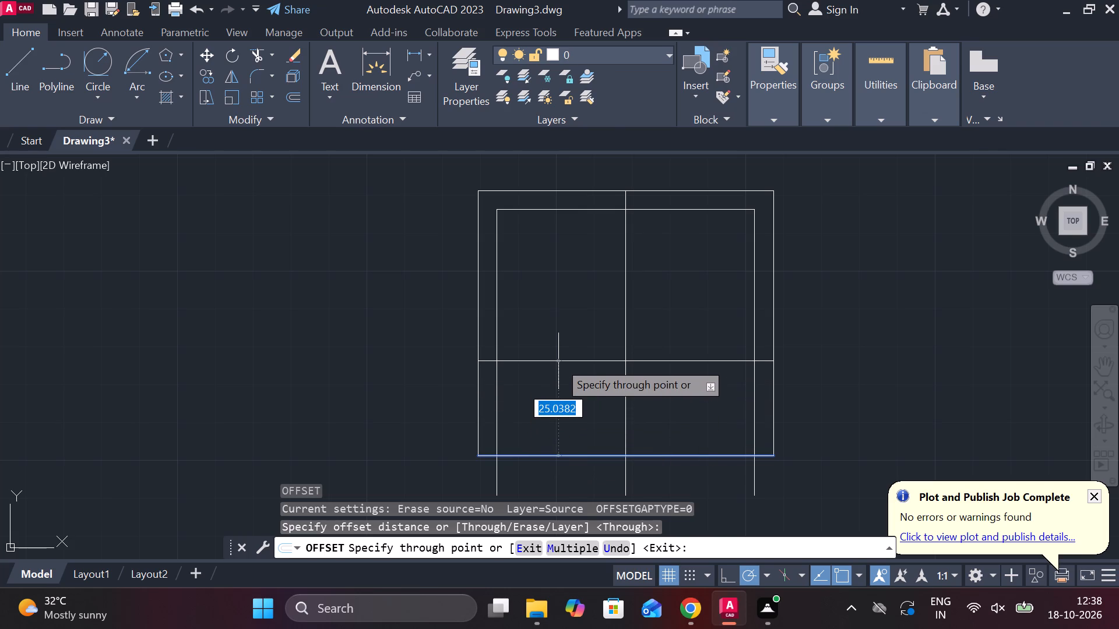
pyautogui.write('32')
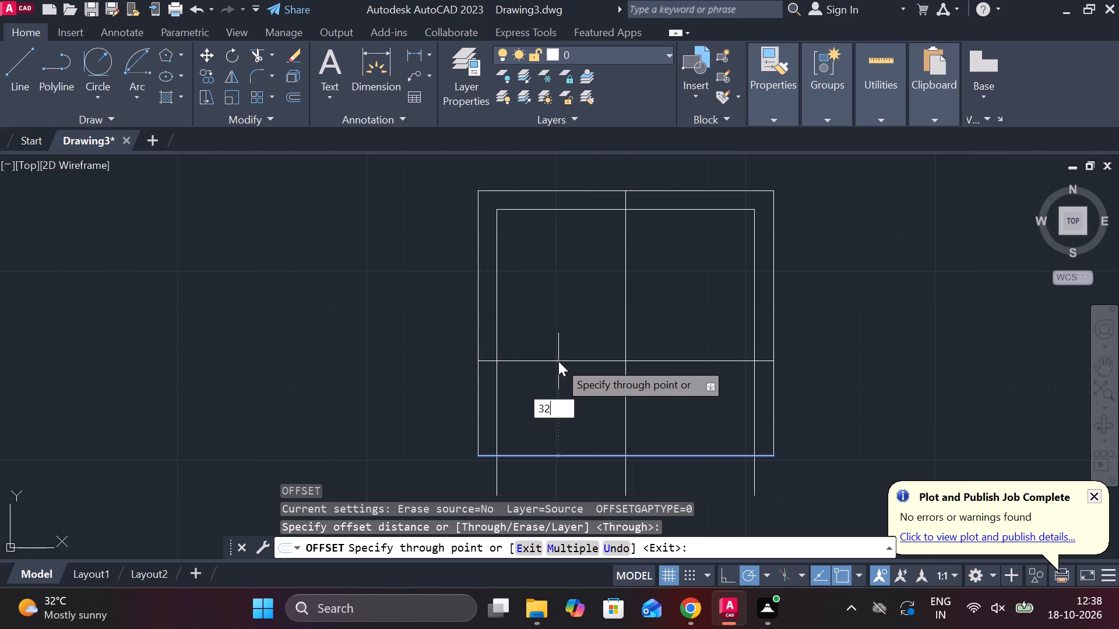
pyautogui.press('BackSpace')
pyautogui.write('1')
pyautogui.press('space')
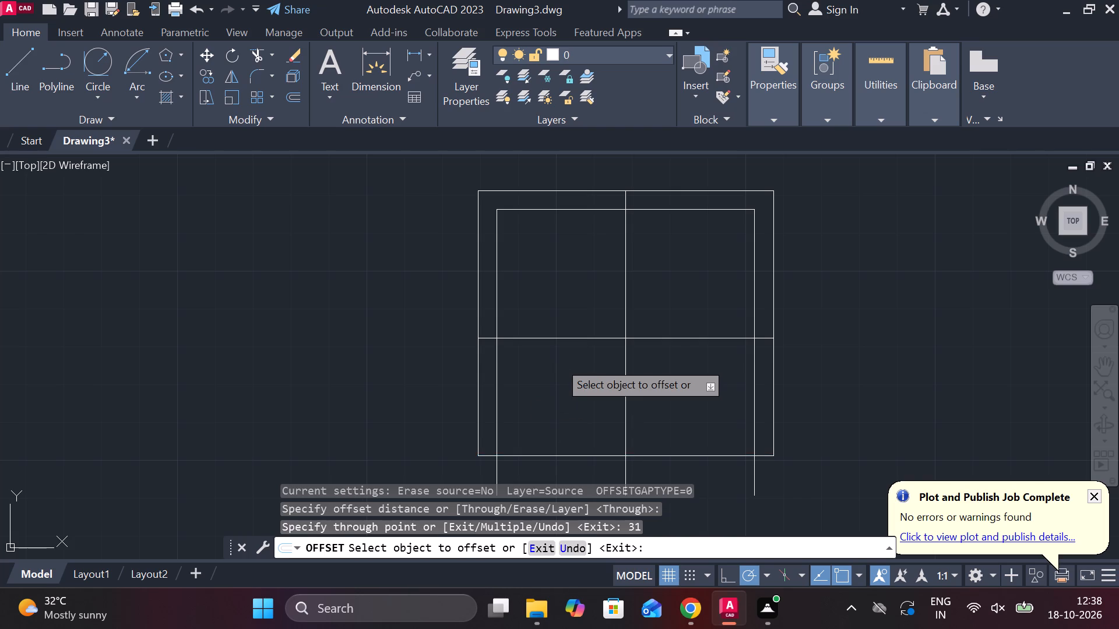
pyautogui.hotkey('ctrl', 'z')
# Offset the outer rectangle's bottom edge 18 upward into the rectangle.
pyautogui.click(561, 452)
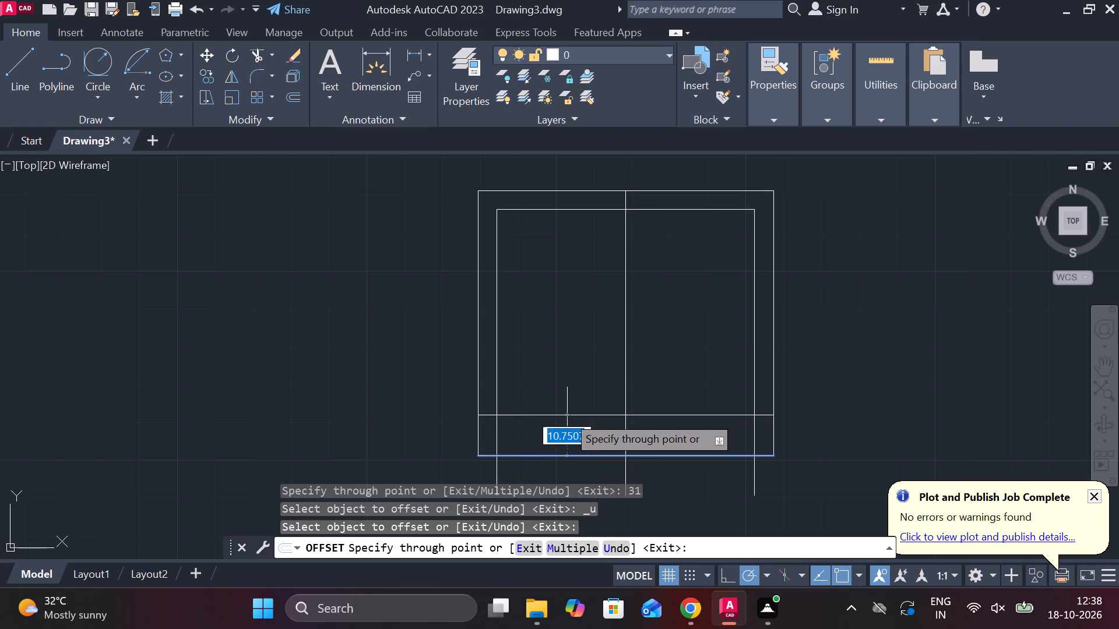
pyautogui.write('22')
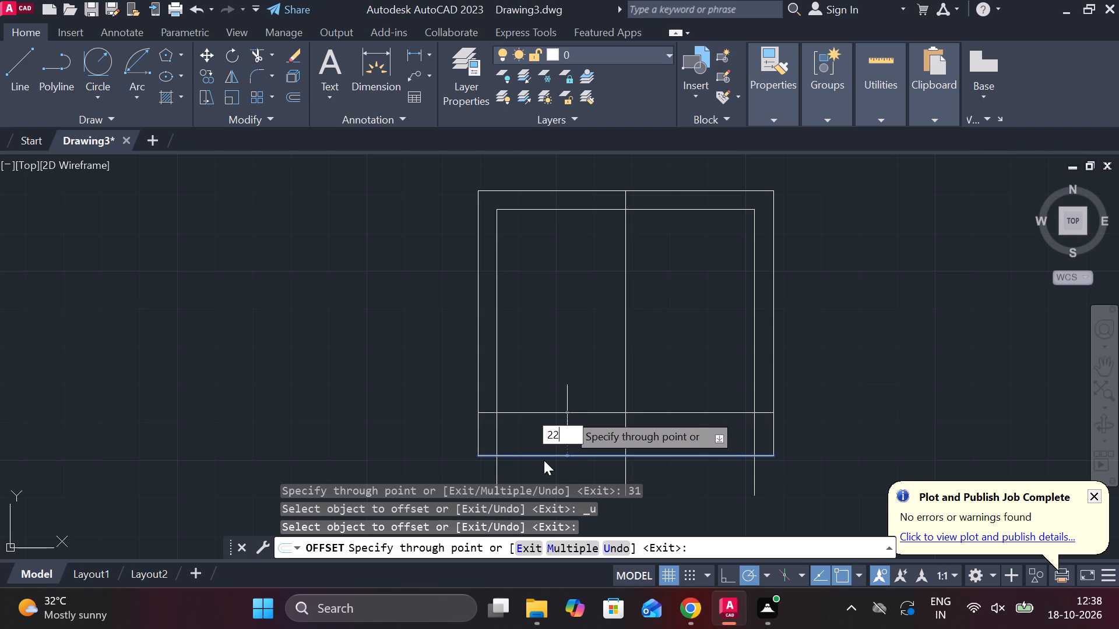
pyautogui.press('BackSpace')
pyautogui.press('BackSpace')
pyautogui.write('18')
pyautogui.press('Return')
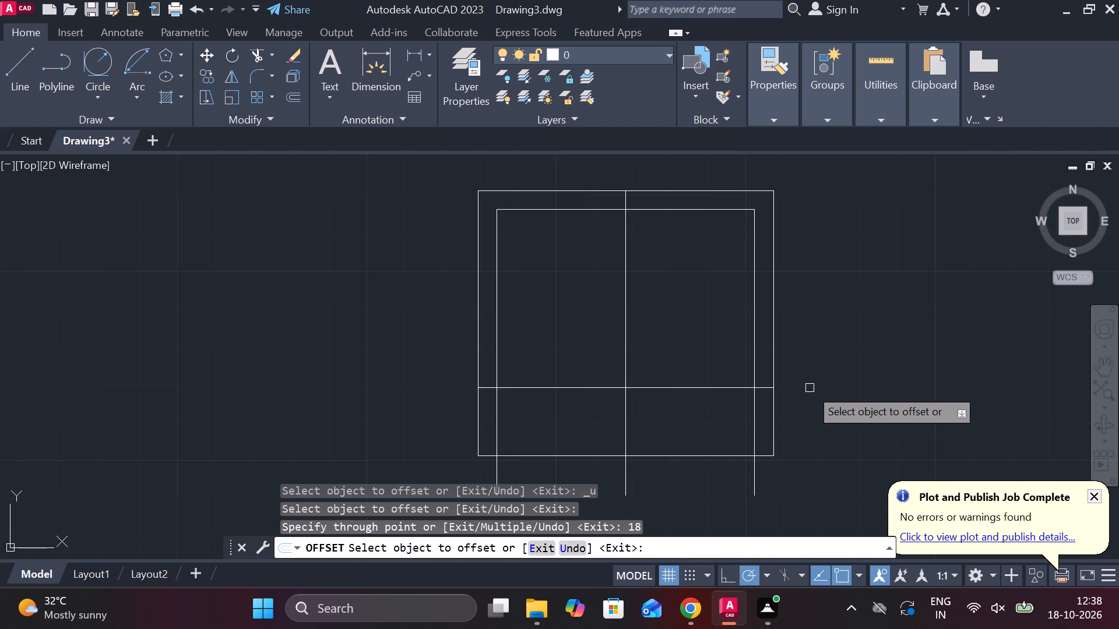
pyautogui.press('Escape')
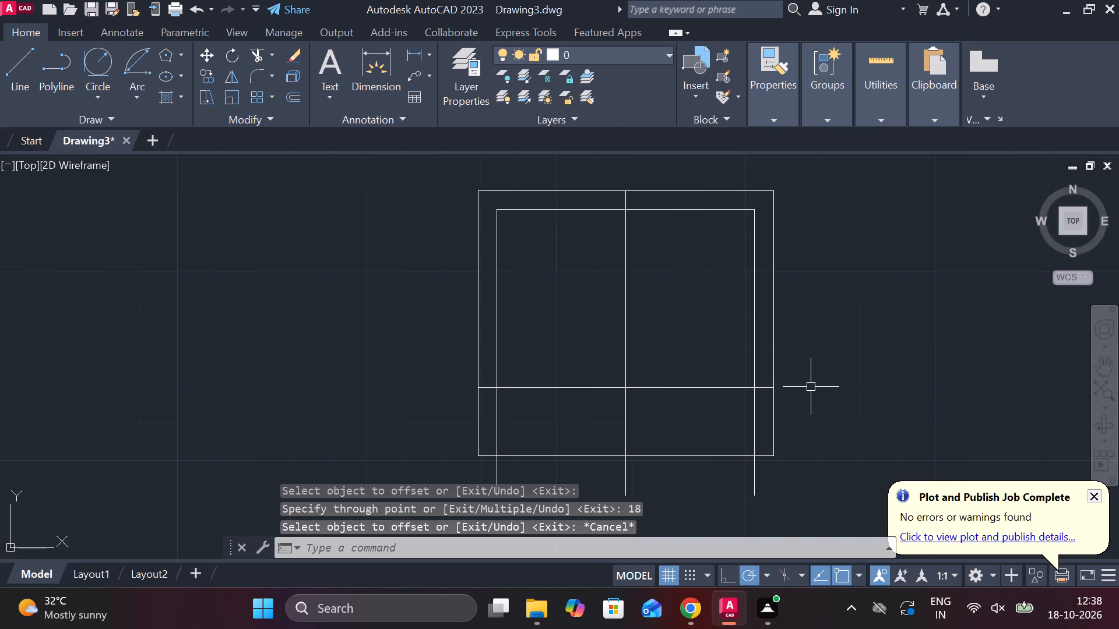
# Trim the 18 offset line outside the inner verticals and the inner verticals below it, leaving a closed inner rectangle.
pyautogui.write('TR')
pyautogui.press('space')
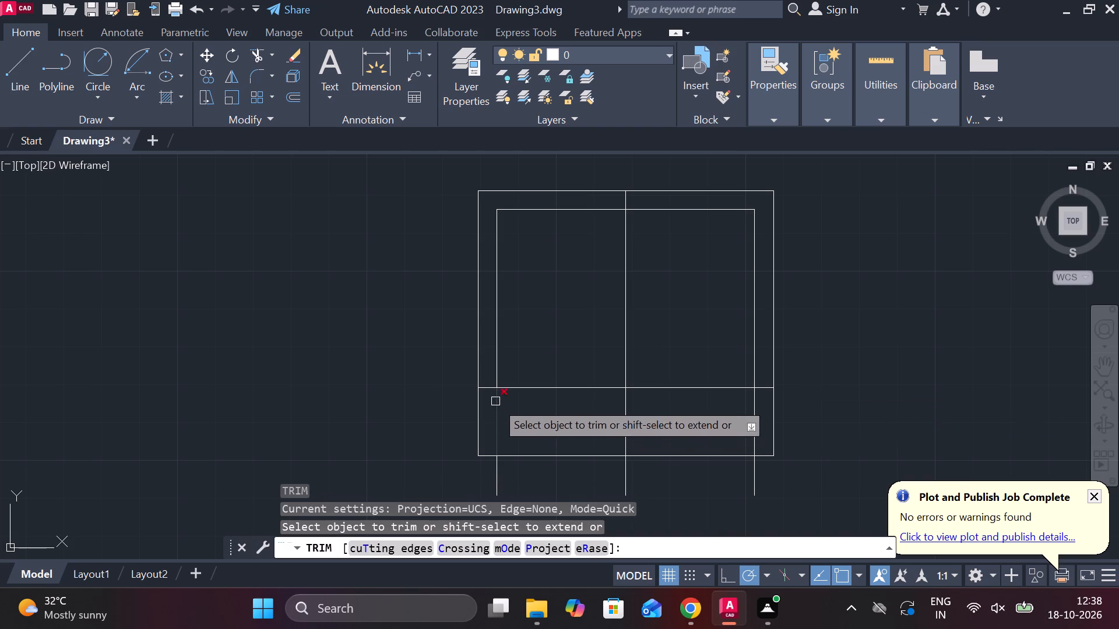
pyautogui.click(489, 389)
pyautogui.click(494, 404)
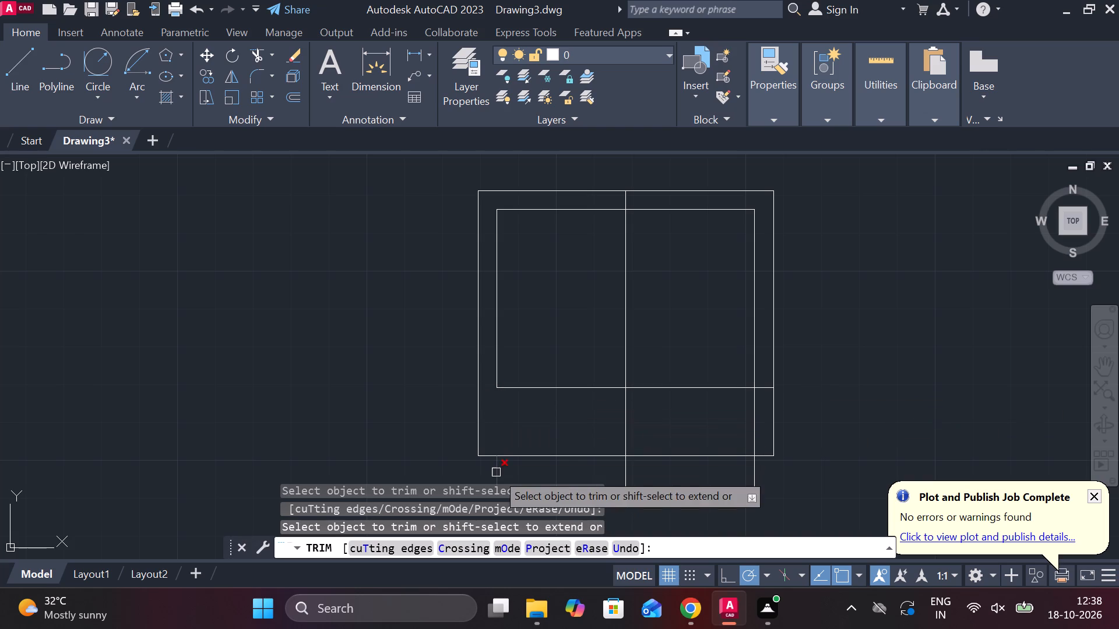
pyautogui.click(496, 473)
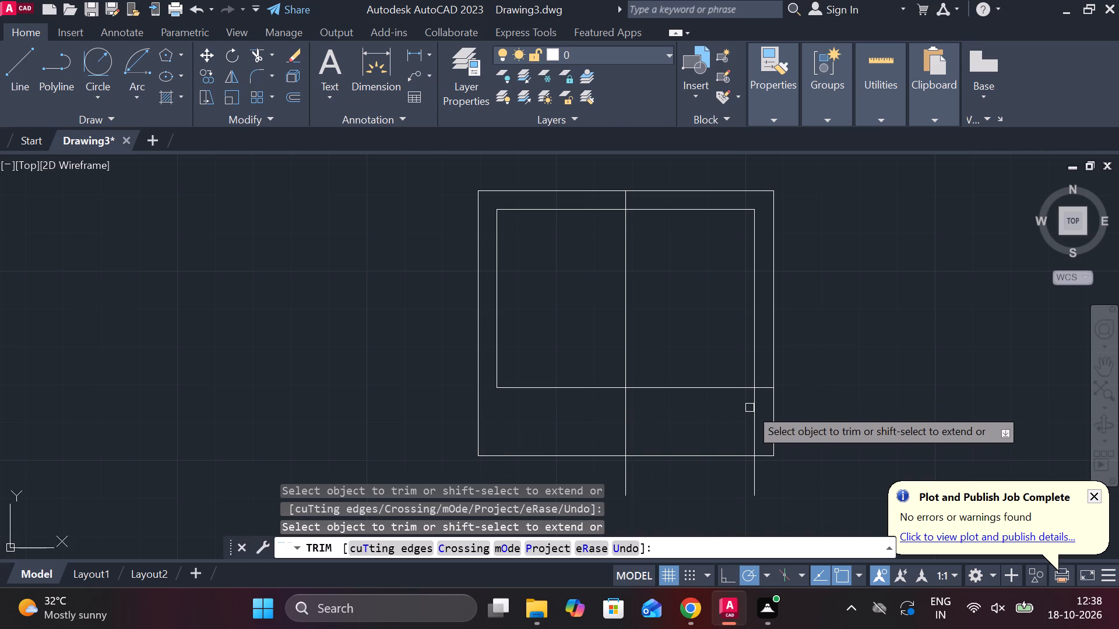
pyautogui.click(752, 413)
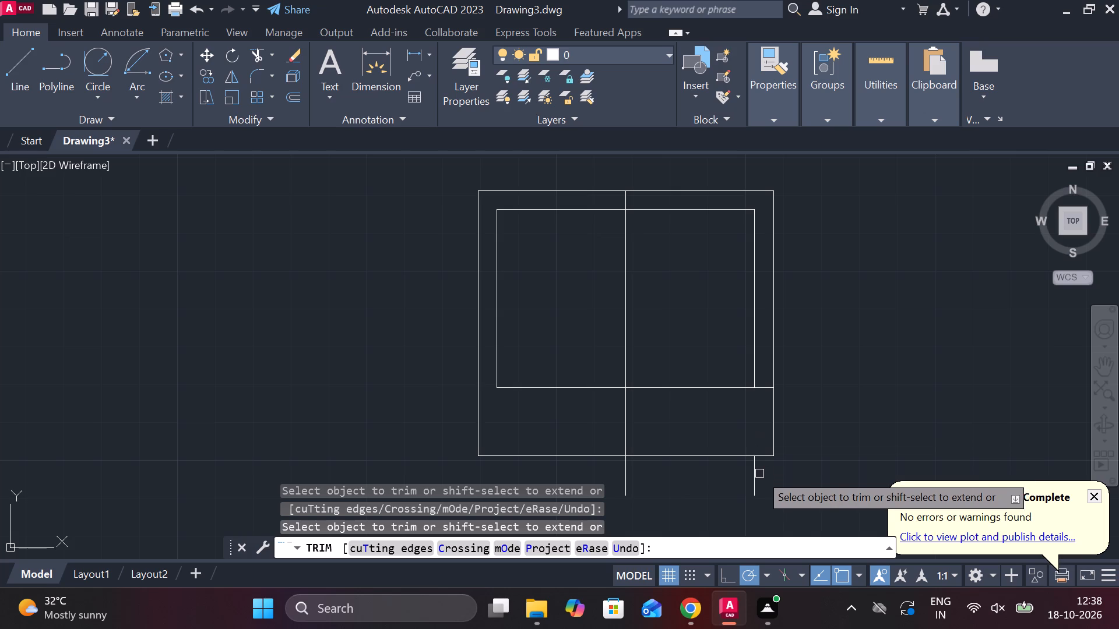
pyautogui.click(755, 480)
pyautogui.click(762, 391)
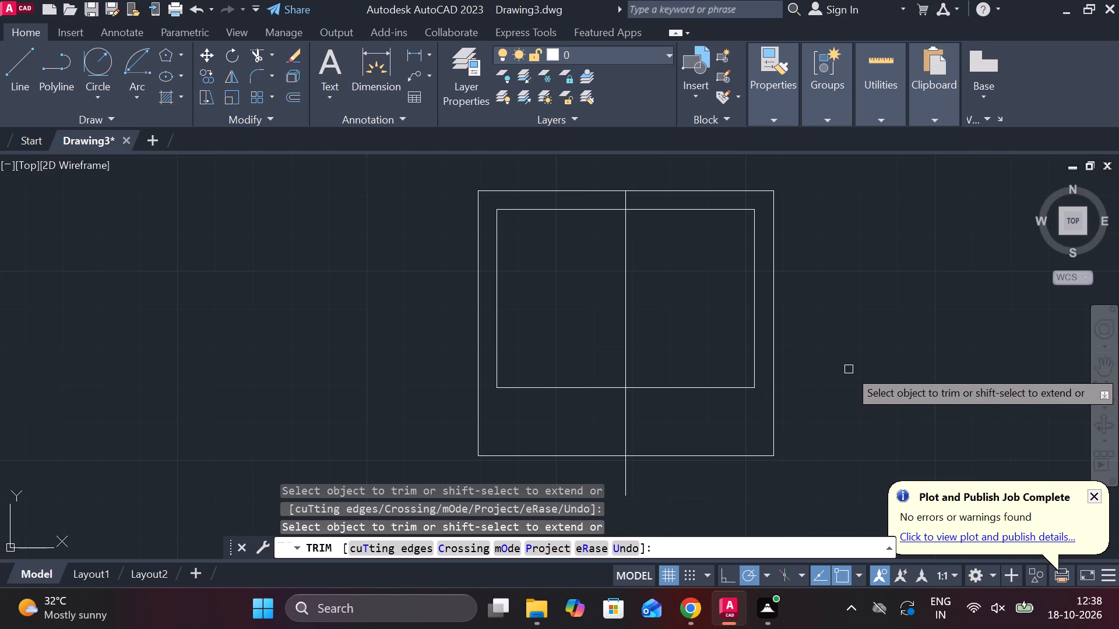
pyautogui.press('`')
pyautogui.press('Escape')
# Offset the vertical centre line 32 to each side.
pyautogui.click(629, 370)
pyautogui.press('o')
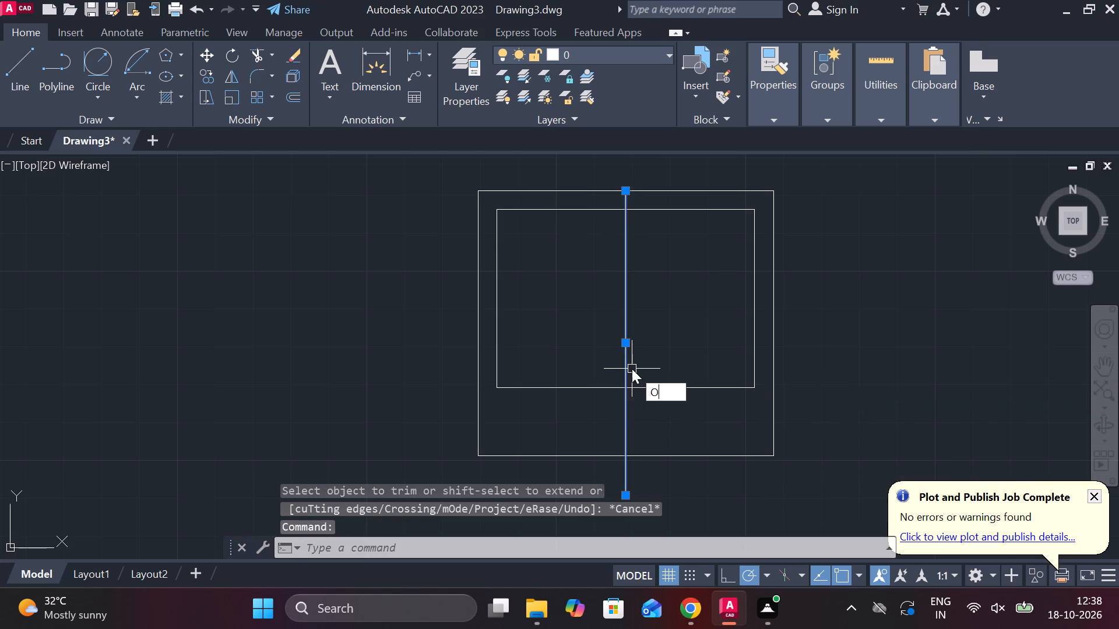
pyautogui.press('Return')
pyautogui.press('Return')
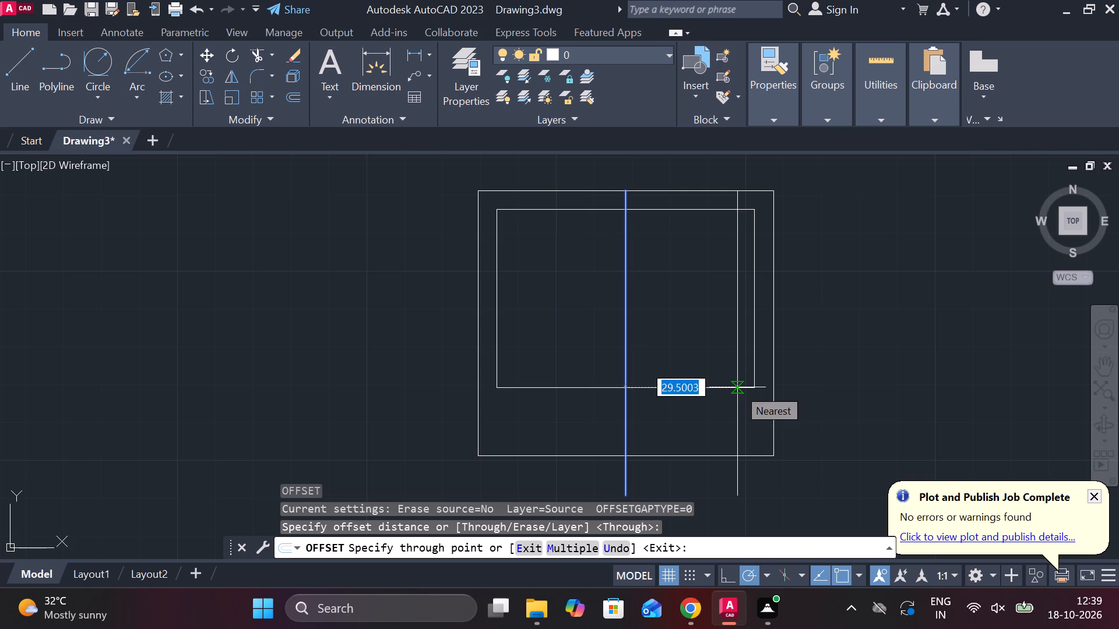
pyautogui.write('32')
pyautogui.press('space')
pyautogui.click(625, 422)
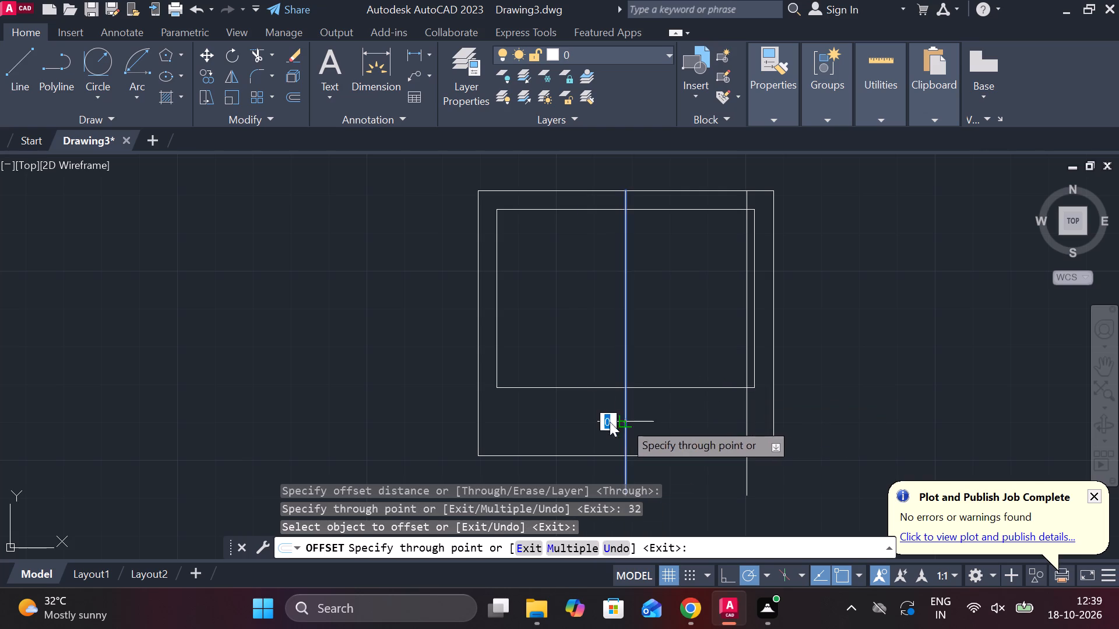
pyautogui.write('32')
pyautogui.press('space')
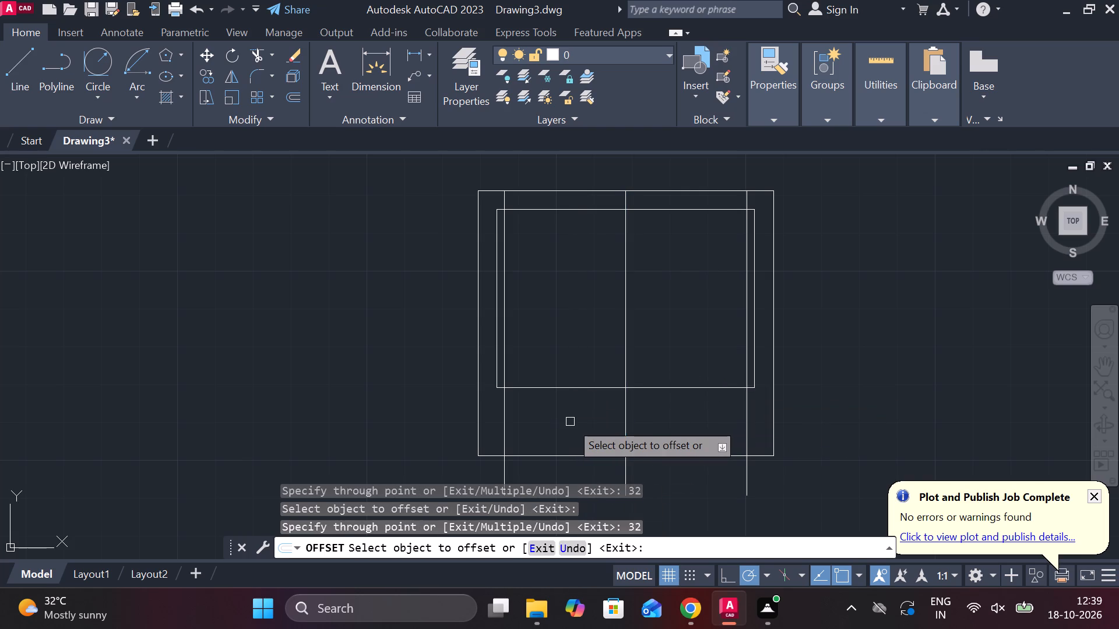
pyautogui.press('Escape')
# Trim the two 32 offset lines so they remain only between the inner rectangle's bottom line and the outer bottom edge.
pyautogui.write('TR')
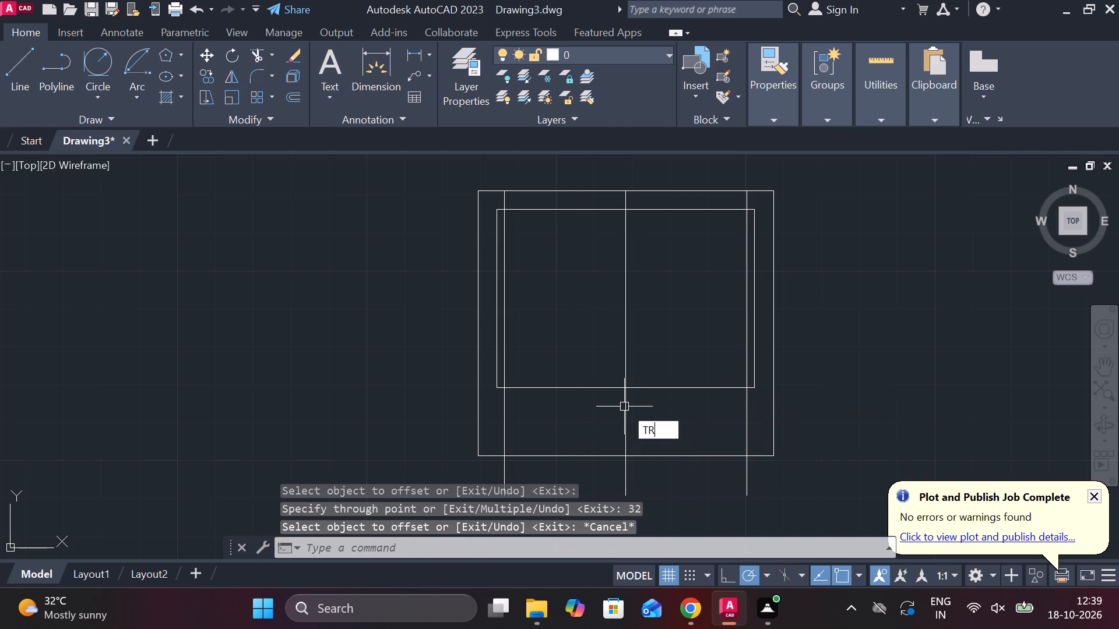
pyautogui.press('space')
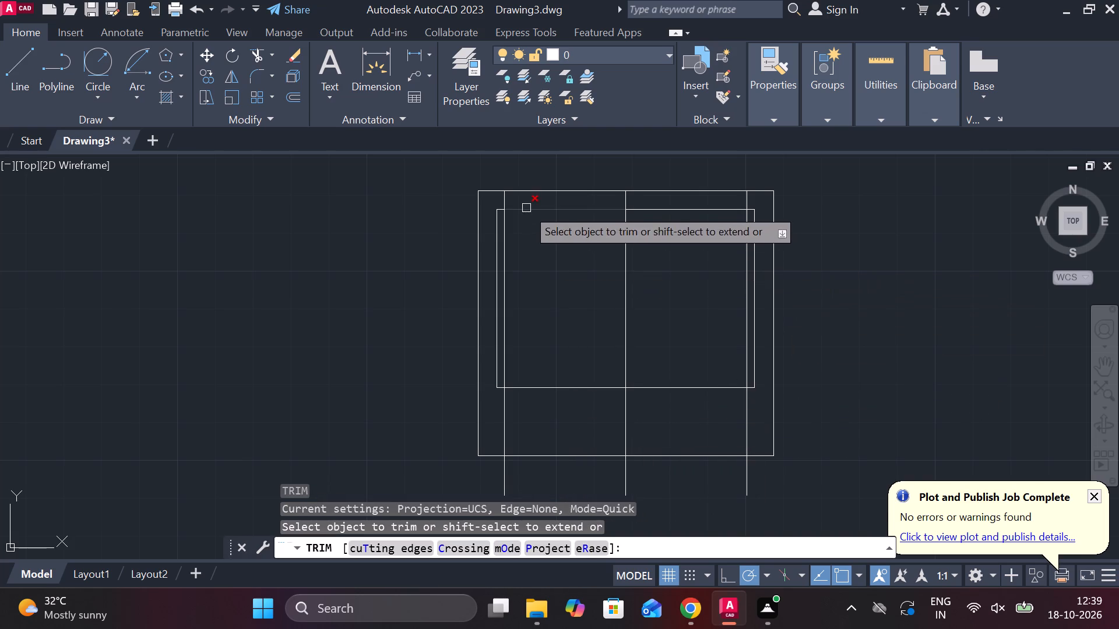
pyautogui.click(503, 200)
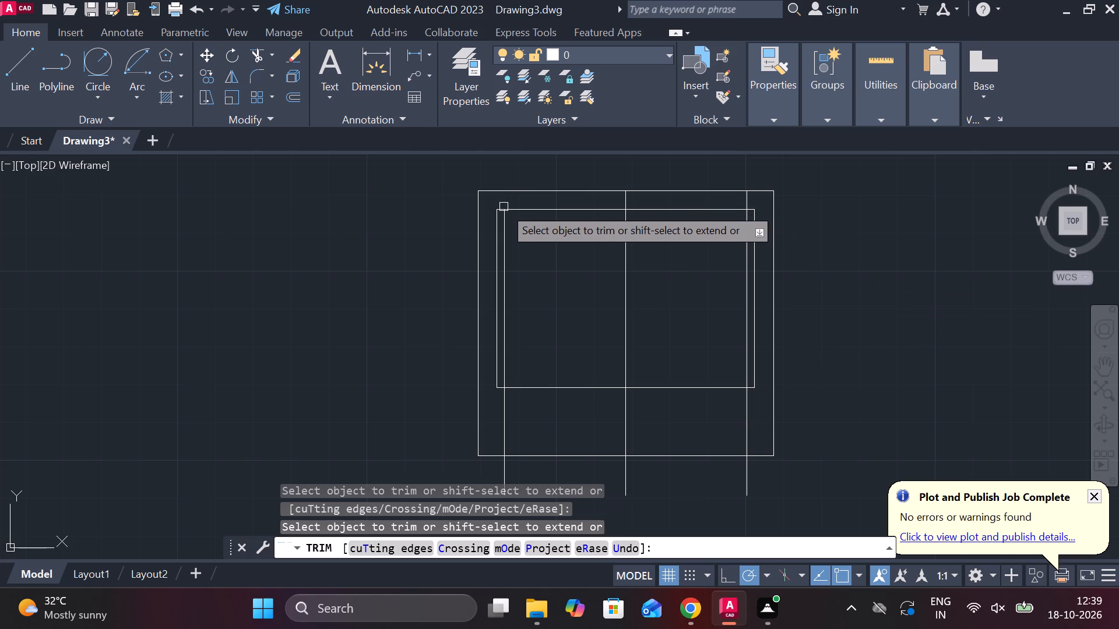
pyautogui.click(504, 220)
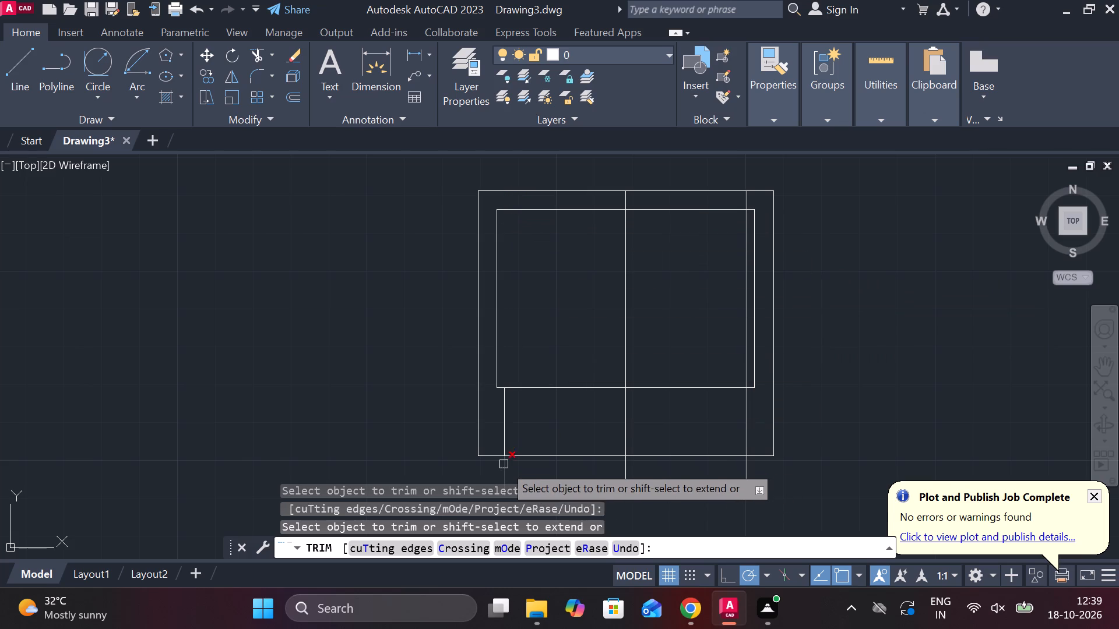
pyautogui.click(504, 467)
pyautogui.click(743, 480)
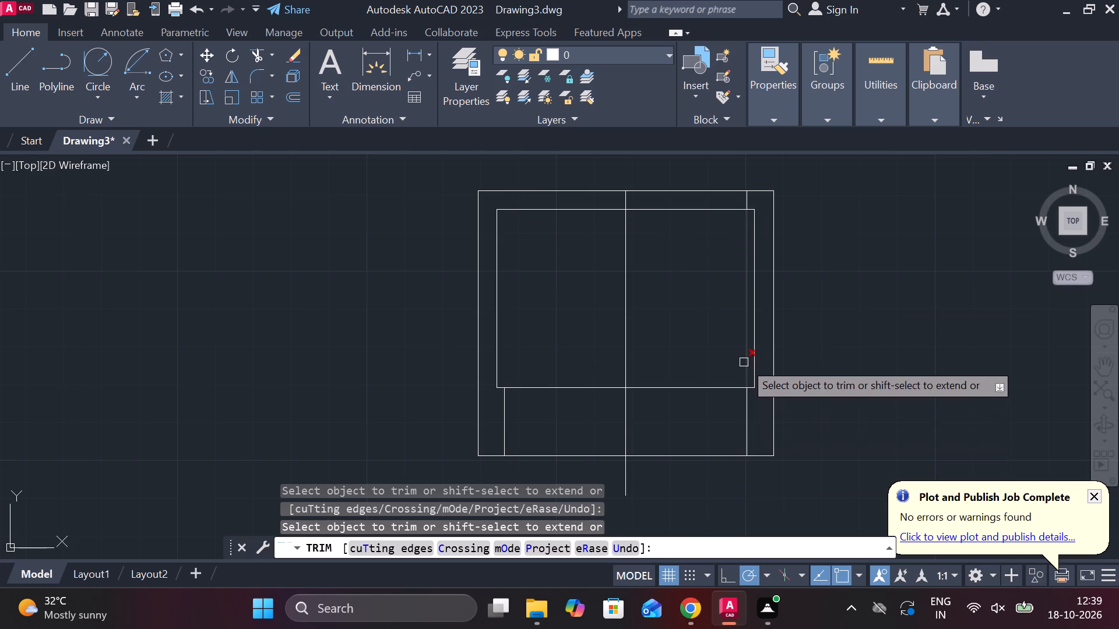
pyautogui.click(748, 204)
pyautogui.click(748, 298)
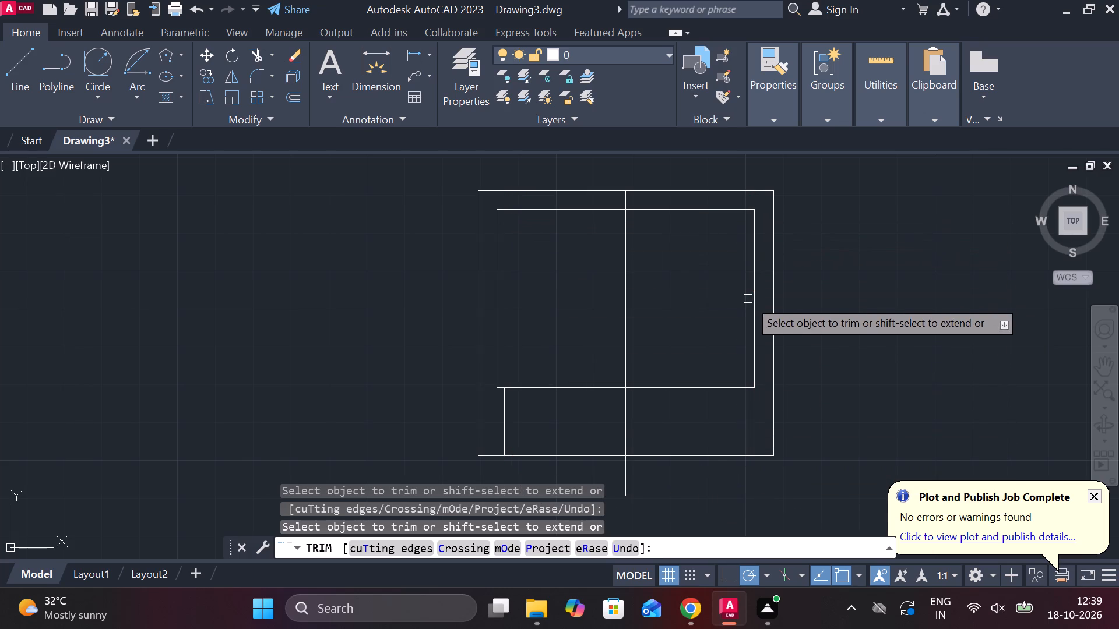
pyautogui.moveTo(824, 322); pyautogui.dragTo(825, 241, button='middle')
pyautogui.scroll(-1, 830, 241)
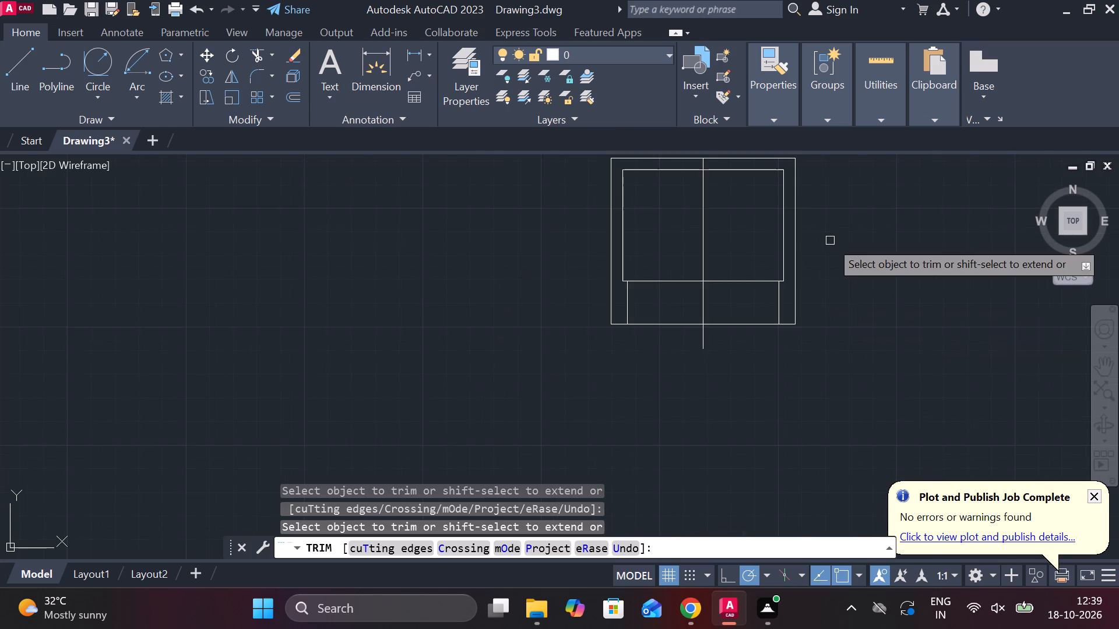
pyautogui.moveTo(830, 241); pyautogui.dragTo(812, 291, button='middle')
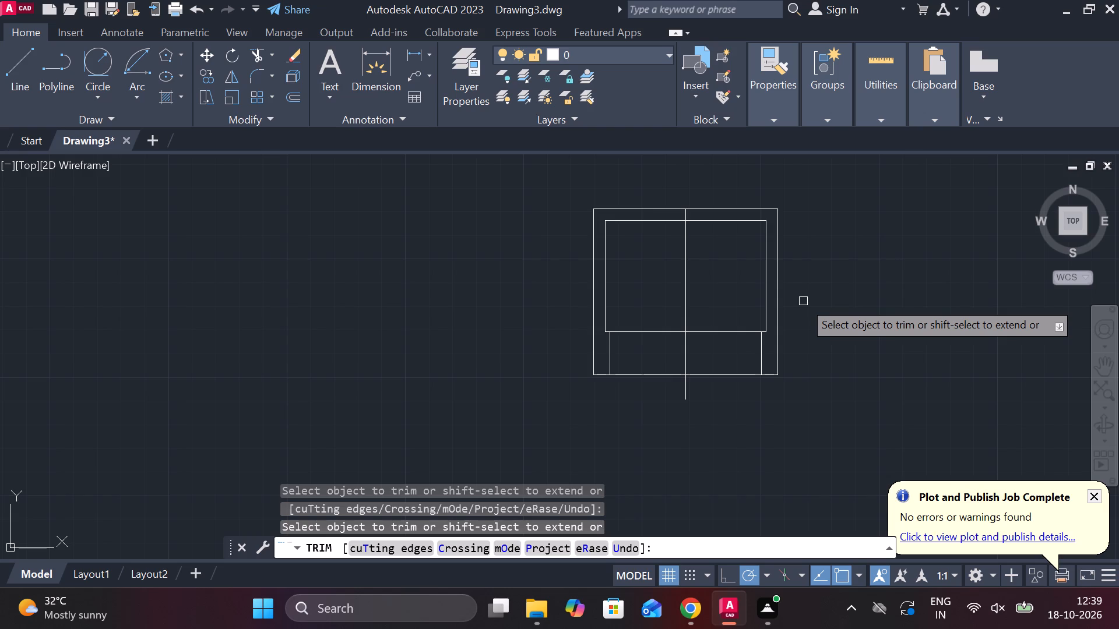
pyautogui.press('Escape')
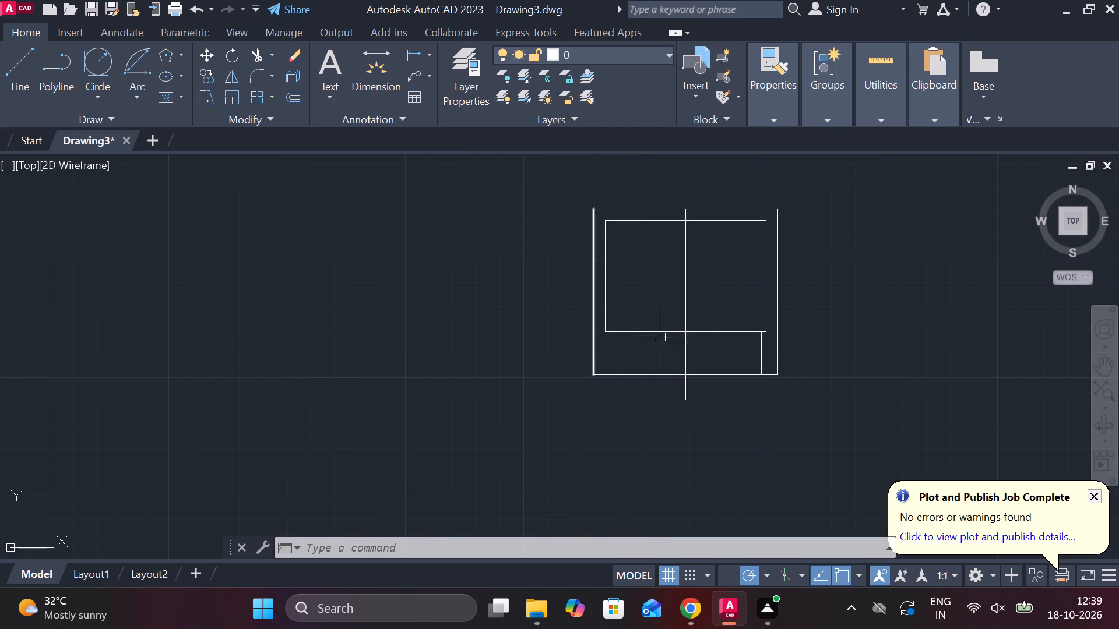
# Offset the outer rectangle's bottom edge 22 upward.
pyautogui.click(649, 378)
pyautogui.press('o')
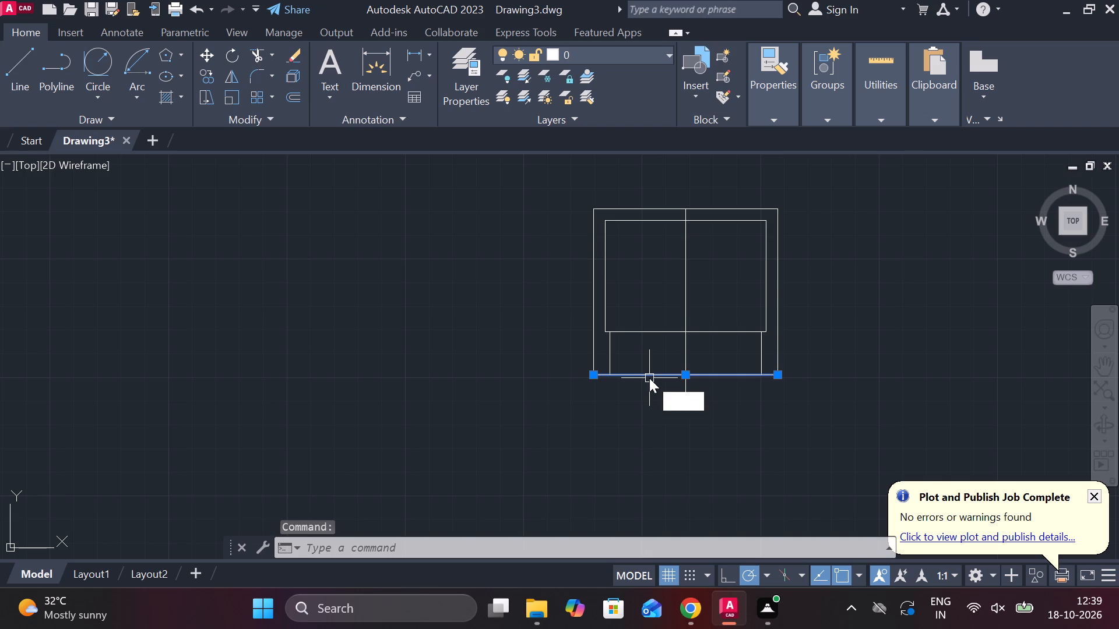
pyautogui.press('Return')
pyautogui.press('Return')
pyautogui.write('22')
pyautogui.press('space')
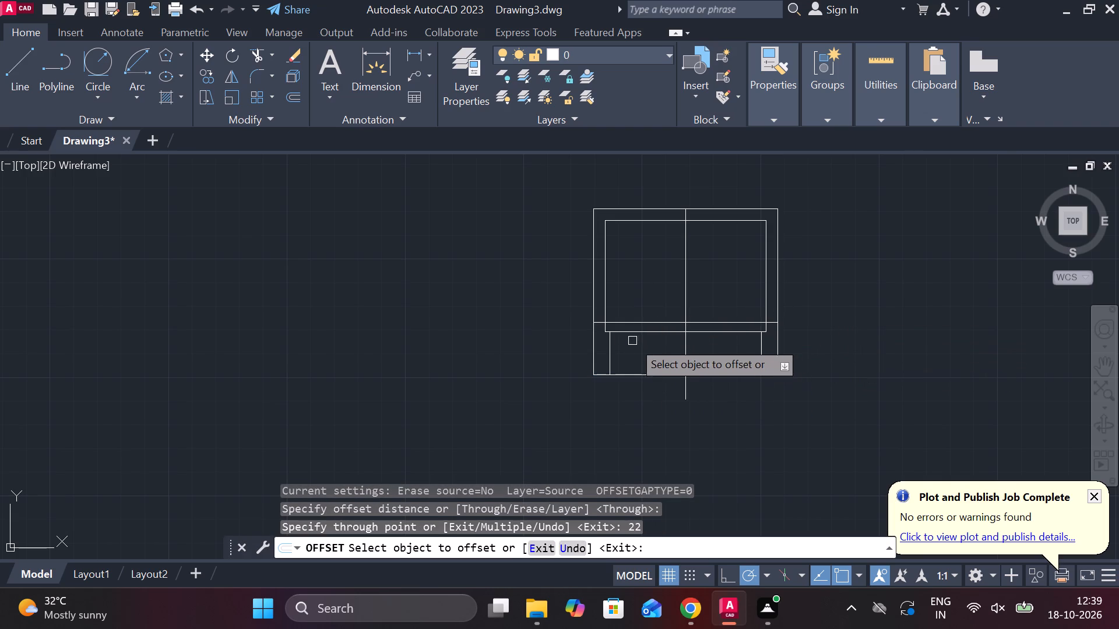
pyautogui.press('Escape')
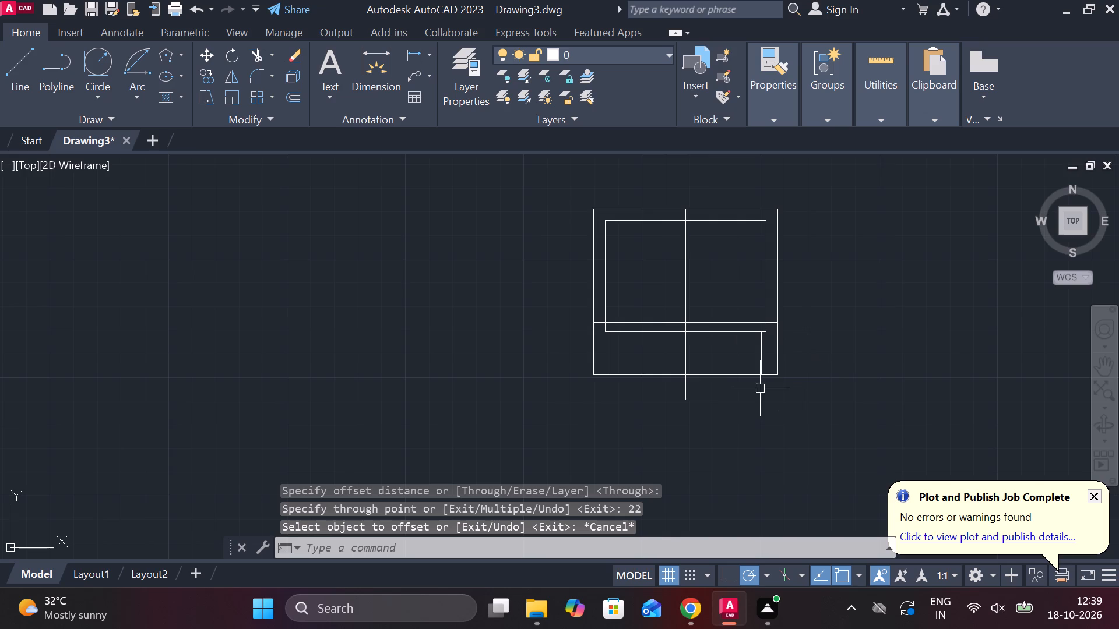
# Offset the vertical centre line 57 to each side of the outer rectangle.
pyautogui.click(682, 388)
pyautogui.press('o')
pyautogui.press('Return')
pyautogui.press('Return')
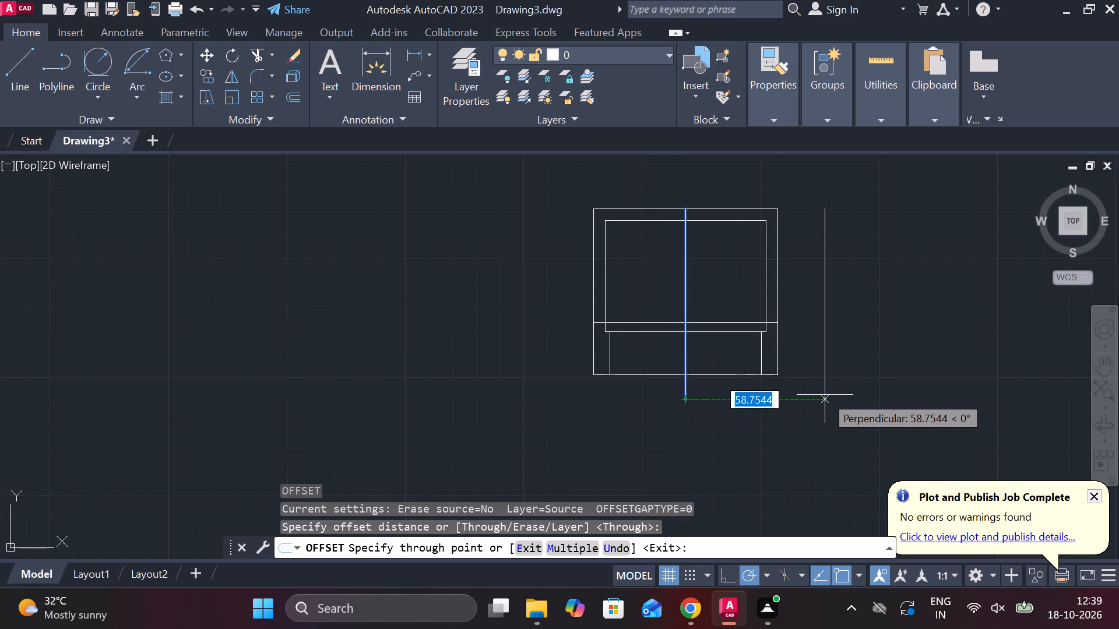
pyautogui.write('57')
pyautogui.press('space')
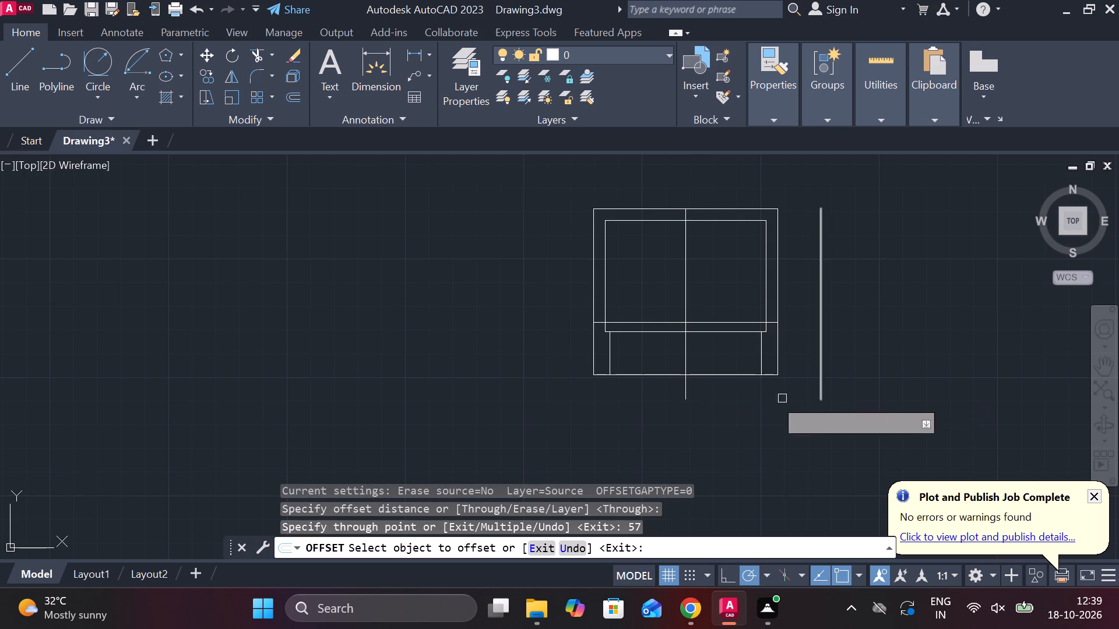
pyautogui.click(685, 270)
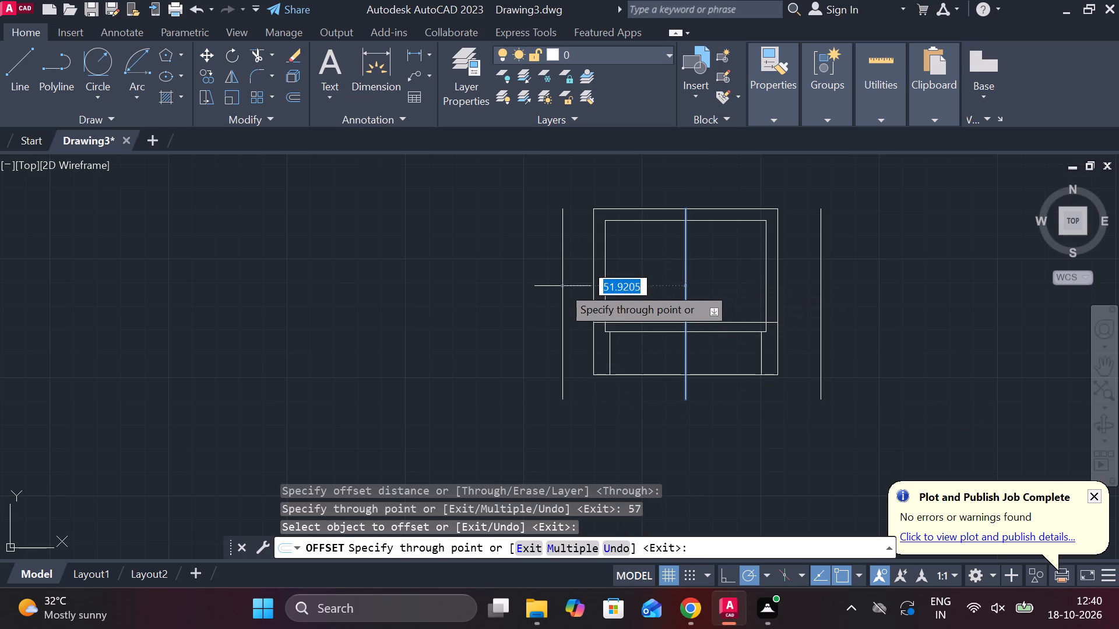
pyautogui.write('57')
pyautogui.press('space')
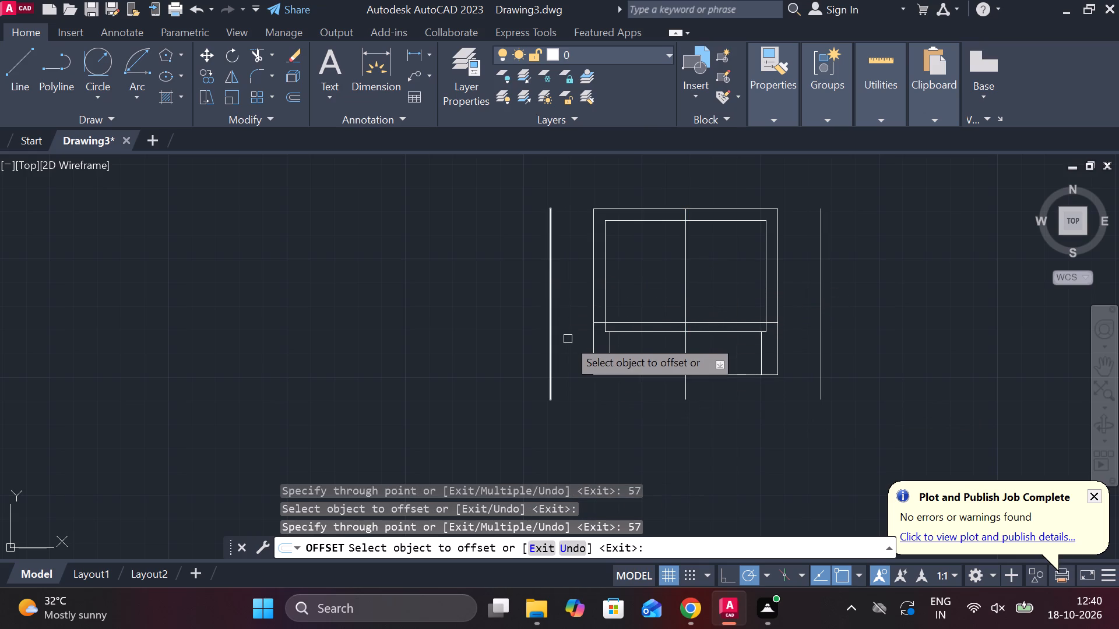
pyautogui.press('Escape')
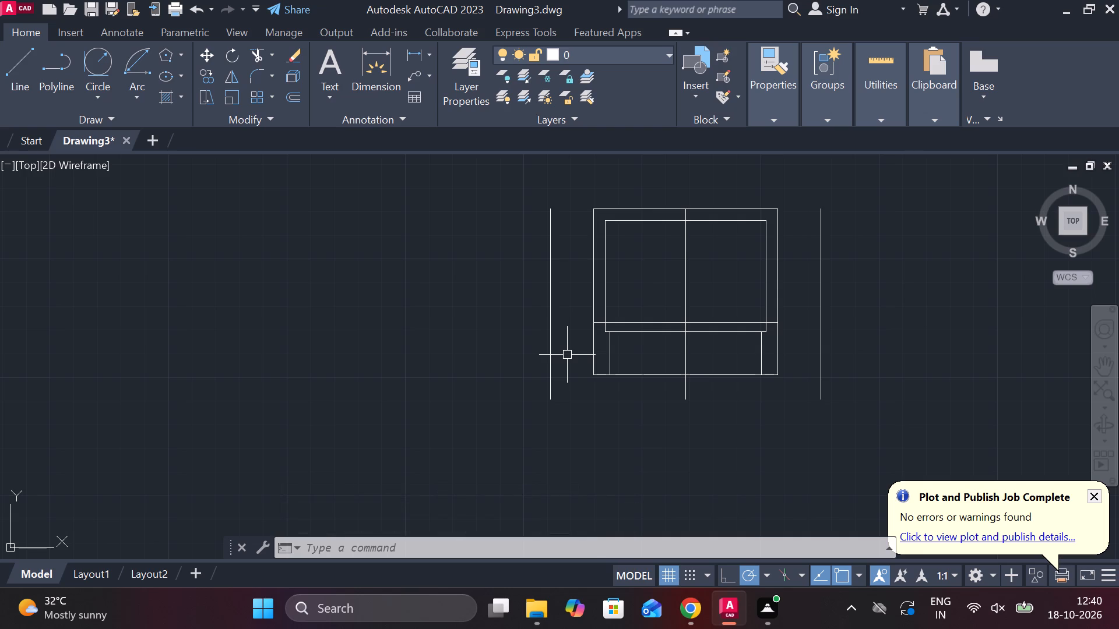
# Stretch both ends of the 22 offset line outward past the two 57 offset verticals.
pyautogui.scroll(1, 622, 320)
pyautogui.click(622, 326)
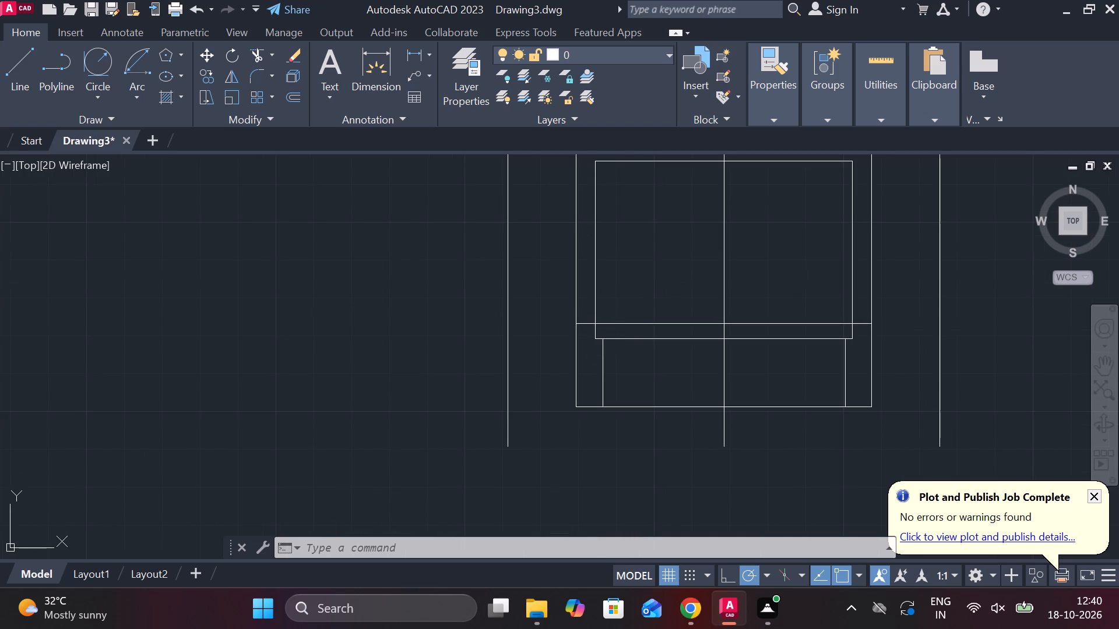
pyautogui.click(576, 323)
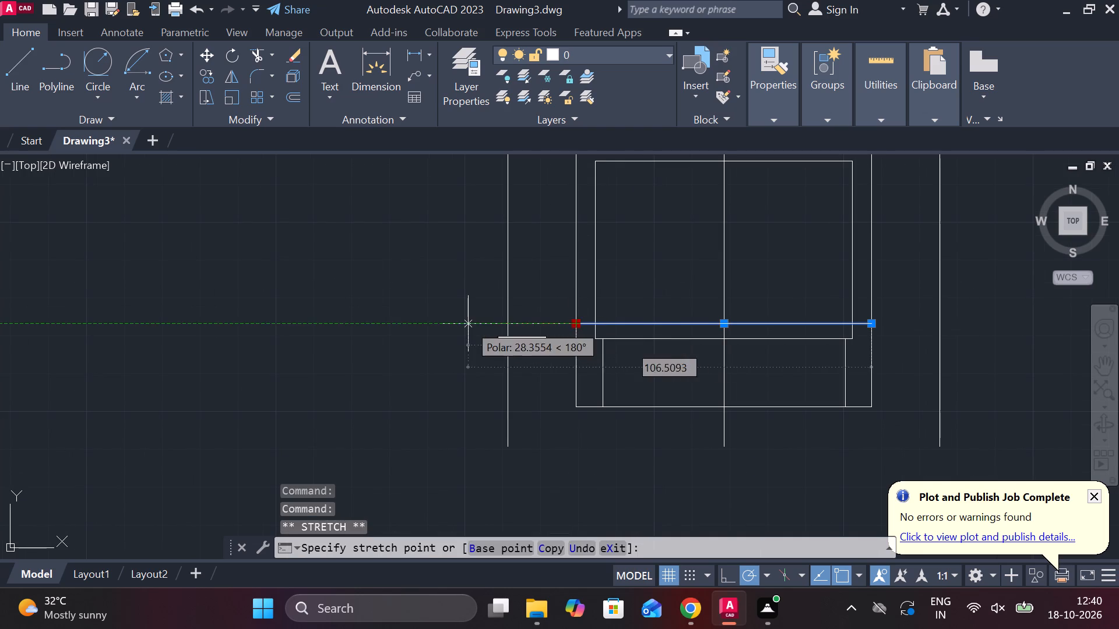
pyautogui.click(468, 324)
pyautogui.click(872, 323)
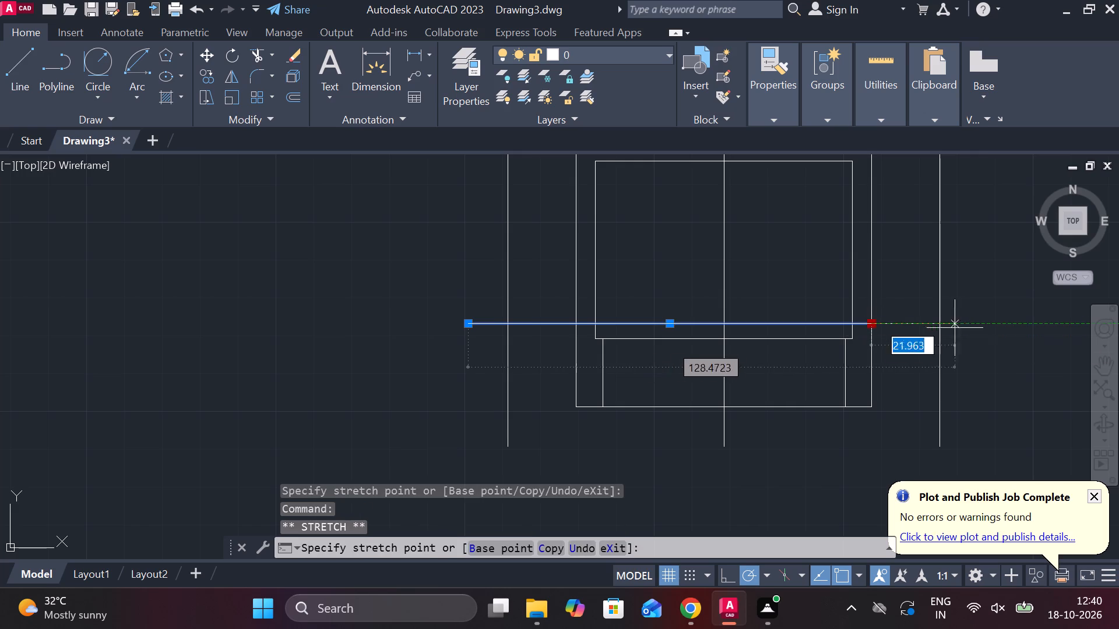
pyautogui.click(970, 328)
pyautogui.press('Escape')
# Offset the extended horizontal line 9 upward.
pyautogui.click(914, 321)
pyautogui.press('o')
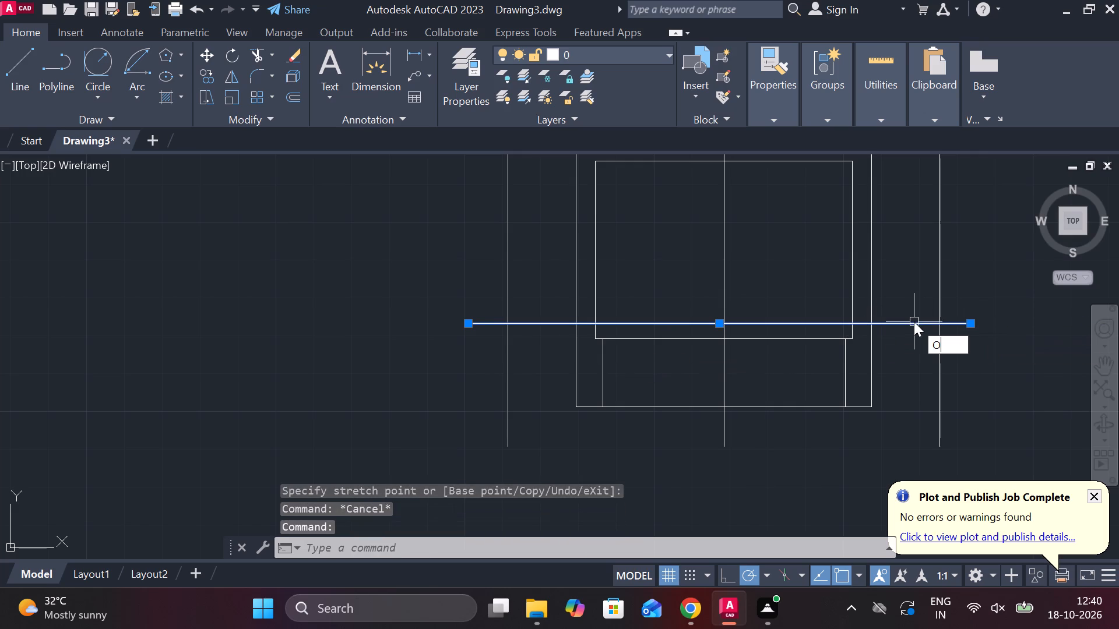
pyautogui.press('Return')
pyautogui.press('Return')
pyautogui.press('9')
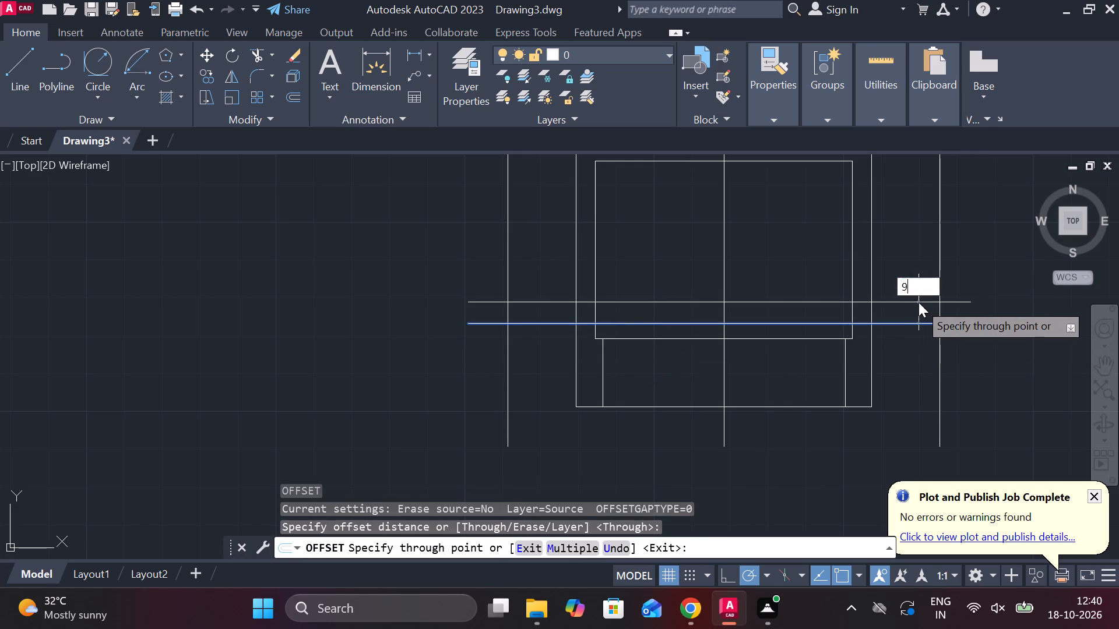
pyautogui.press('Return')
pyautogui.press('Escape')
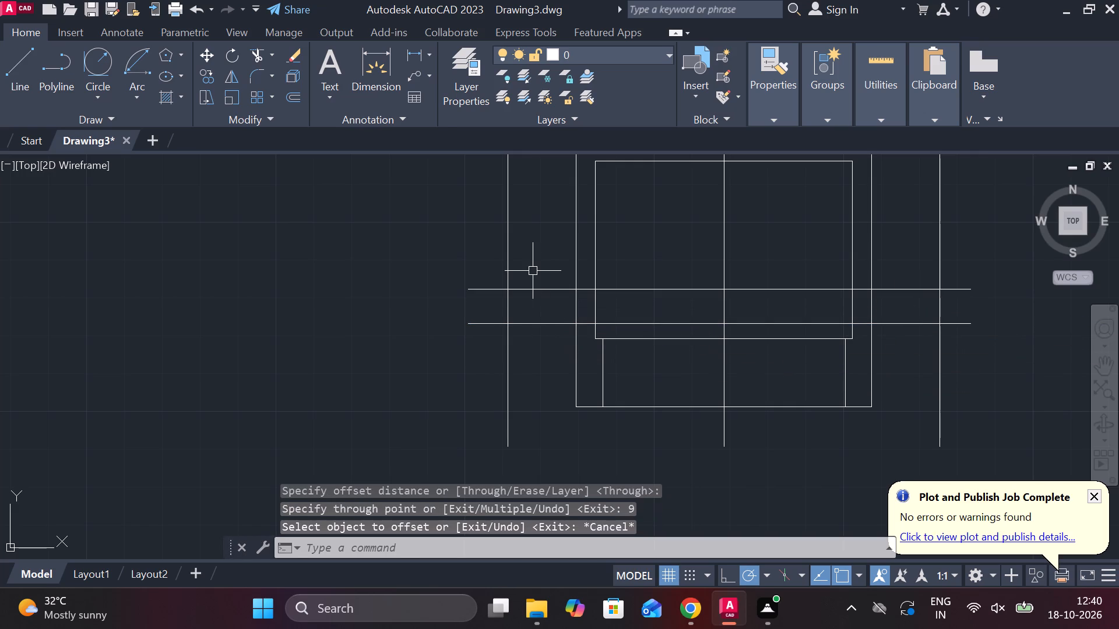
# Trim the 57 offset verticals and the two horizontal lines beyond their intersections, leaving a closed flange rectangle 9 high.
pyautogui.write('TR')
pyautogui.press('space')
pyautogui.moveTo(533, 234); pyautogui.dragTo(497, 339)
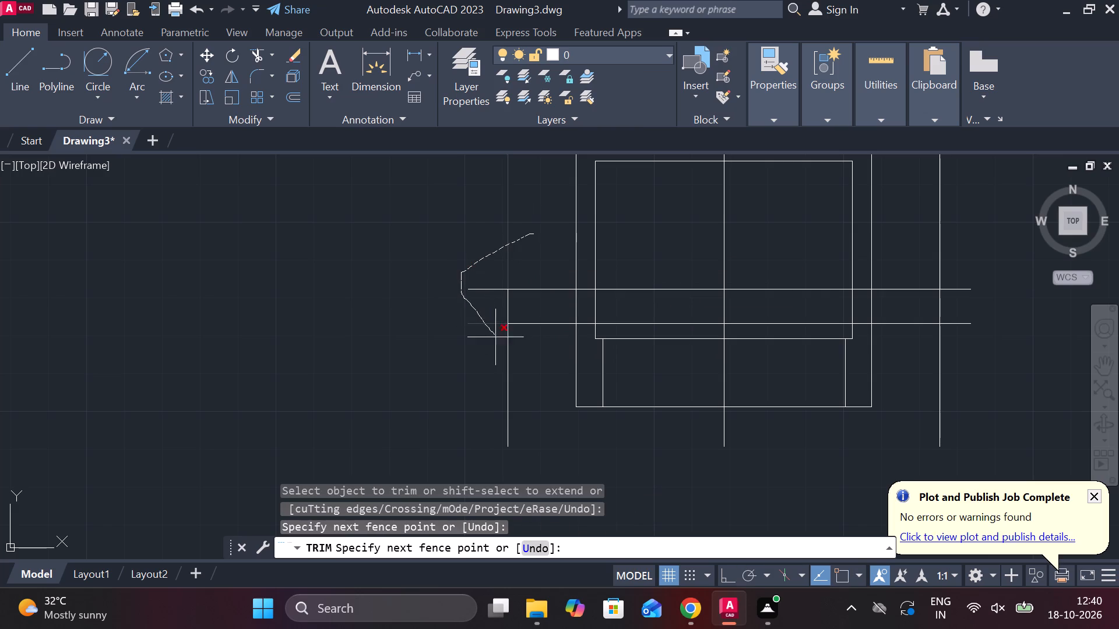
pyautogui.moveTo(497, 339); pyautogui.dragTo(522, 404)
pyautogui.click(484, 294)
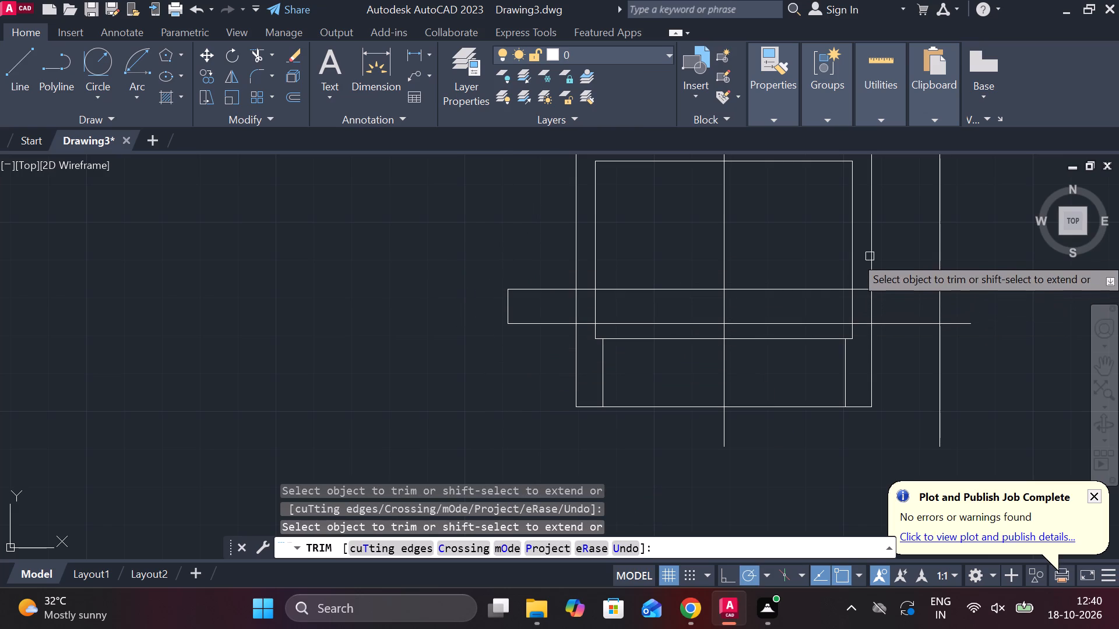
pyautogui.moveTo(902, 239); pyautogui.dragTo(938, 373)
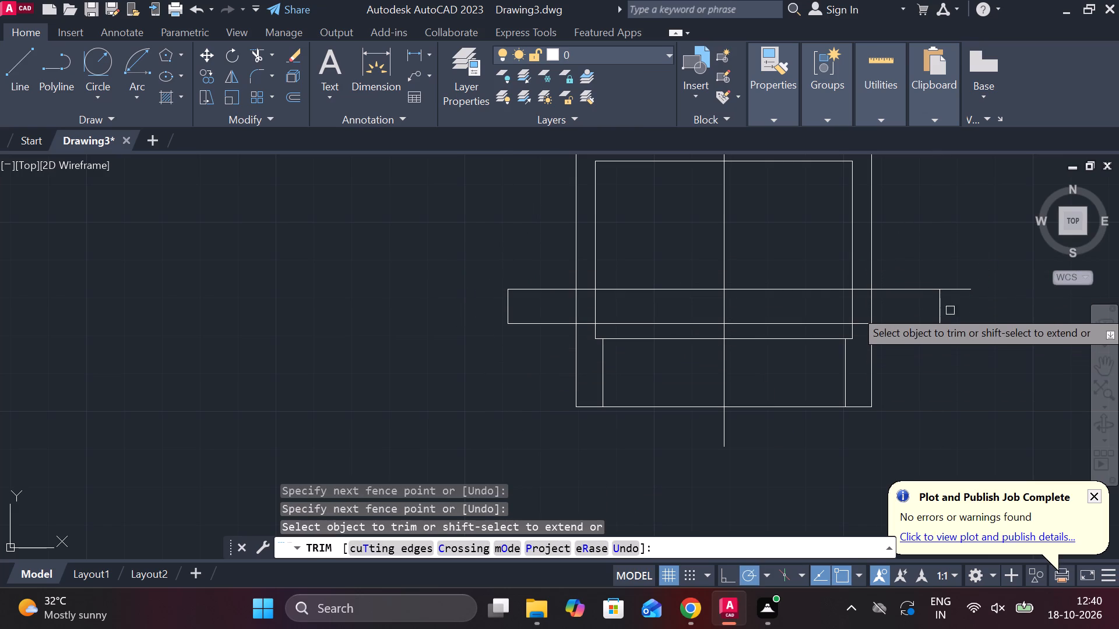
pyautogui.click(954, 291)
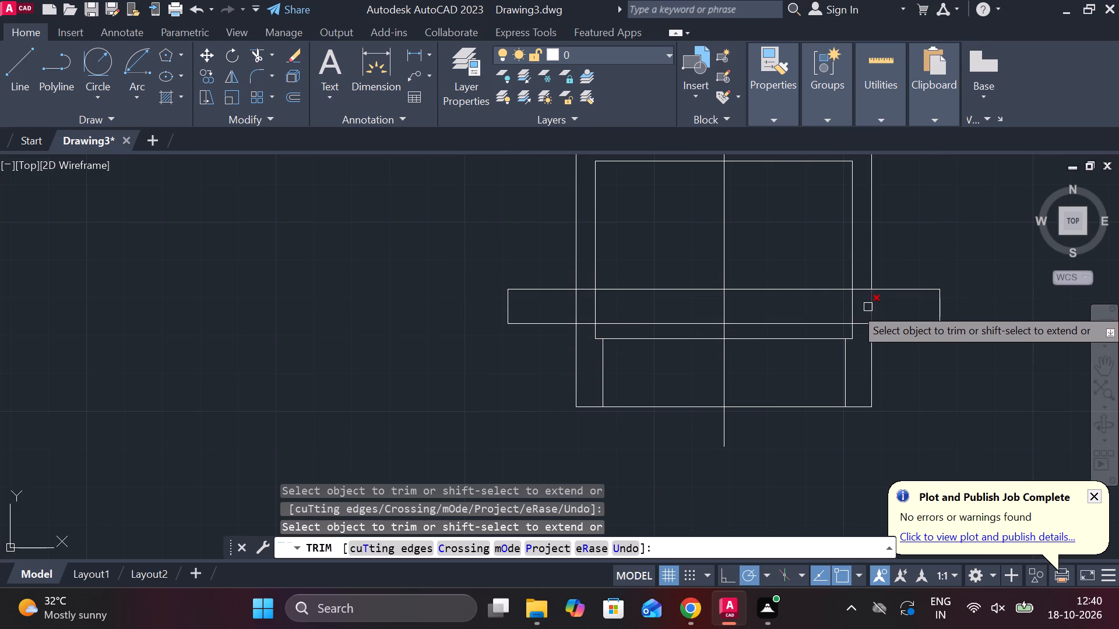
# Trim the flange lines inside the body and the outer verticals between them, leaving an open flange projecting on each side.
pyautogui.click(576, 303)
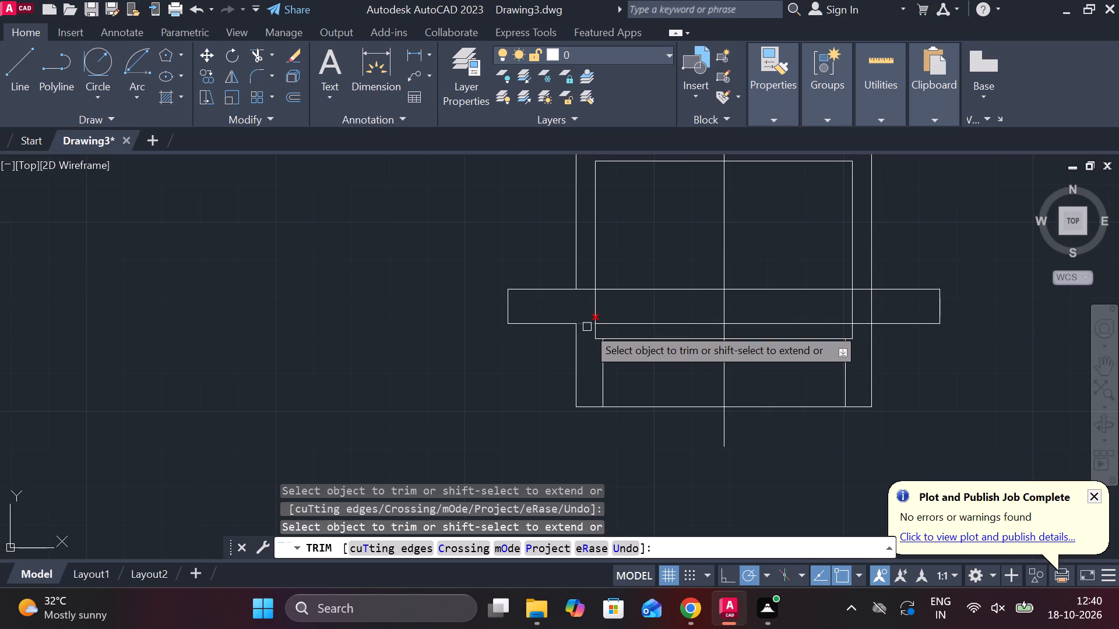
pyautogui.click(587, 327)
pyautogui.click(583, 291)
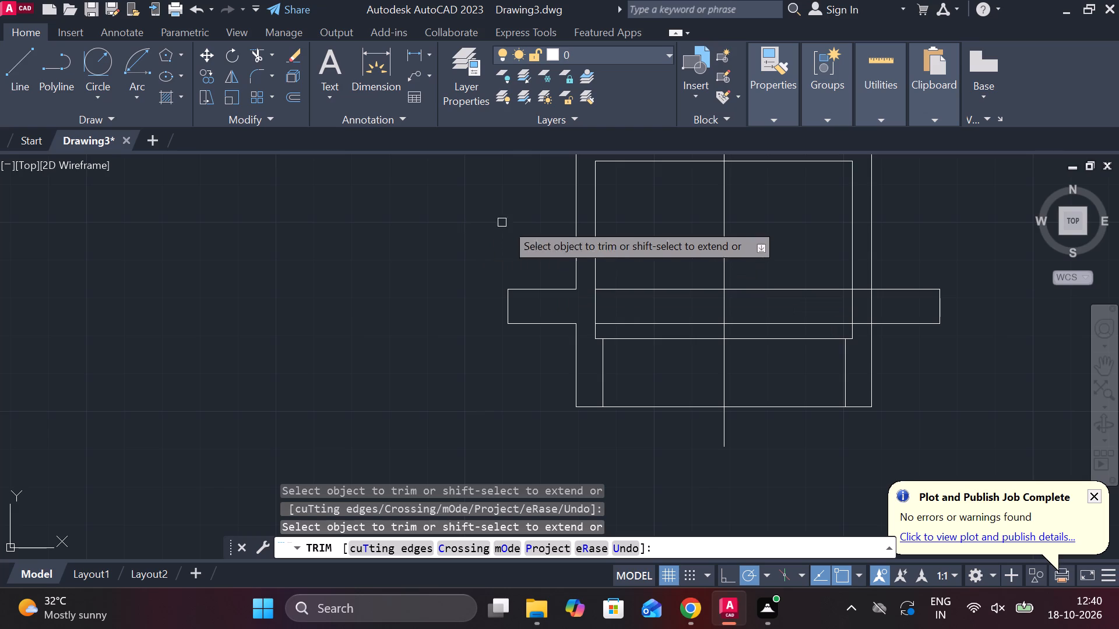
pyautogui.scroll(1, 889, 312)
pyautogui.click(851, 275)
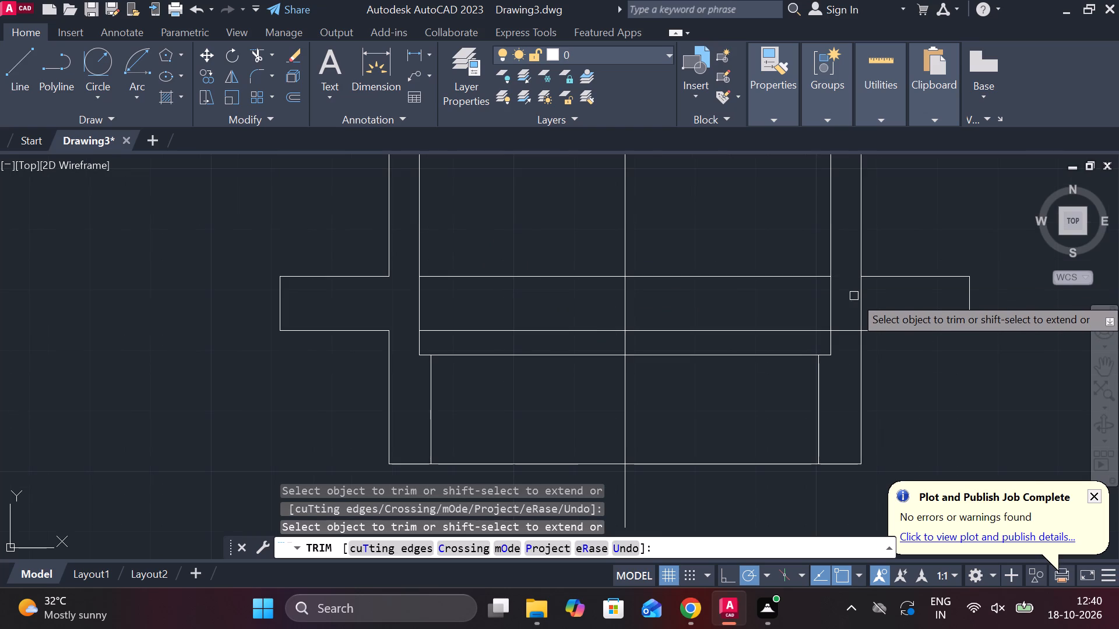
pyautogui.click(863, 304)
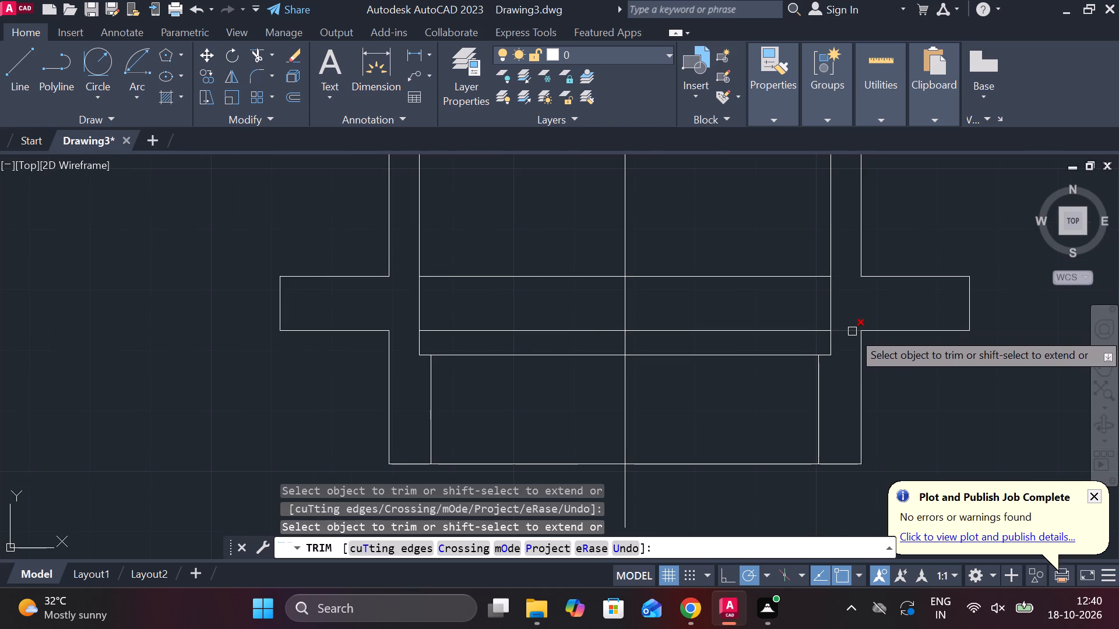
pyautogui.click(852, 331)
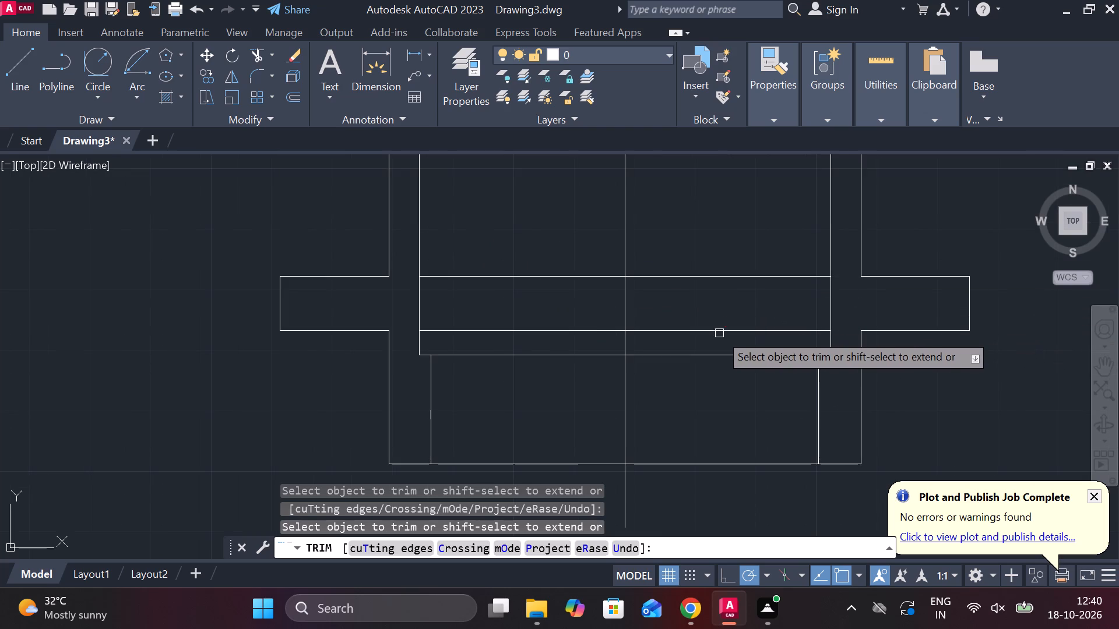
pyautogui.click(718, 333)
pyautogui.click(571, 329)
pyautogui.scroll(-1, 630, 247)
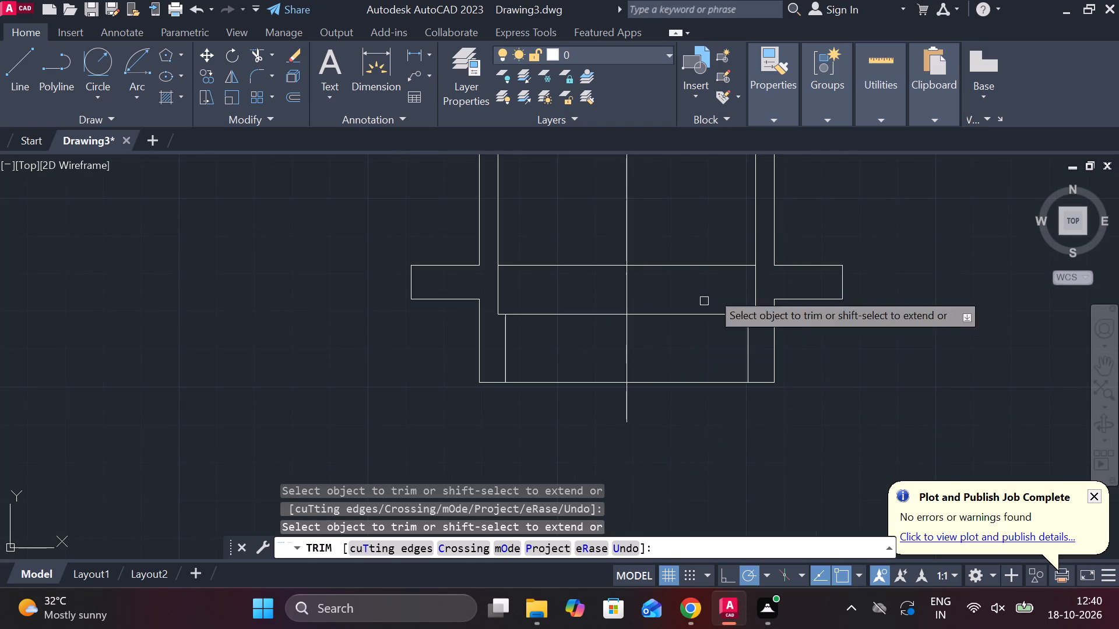
pyautogui.moveTo(857, 245); pyautogui.dragTo(829, 298, button='middle')
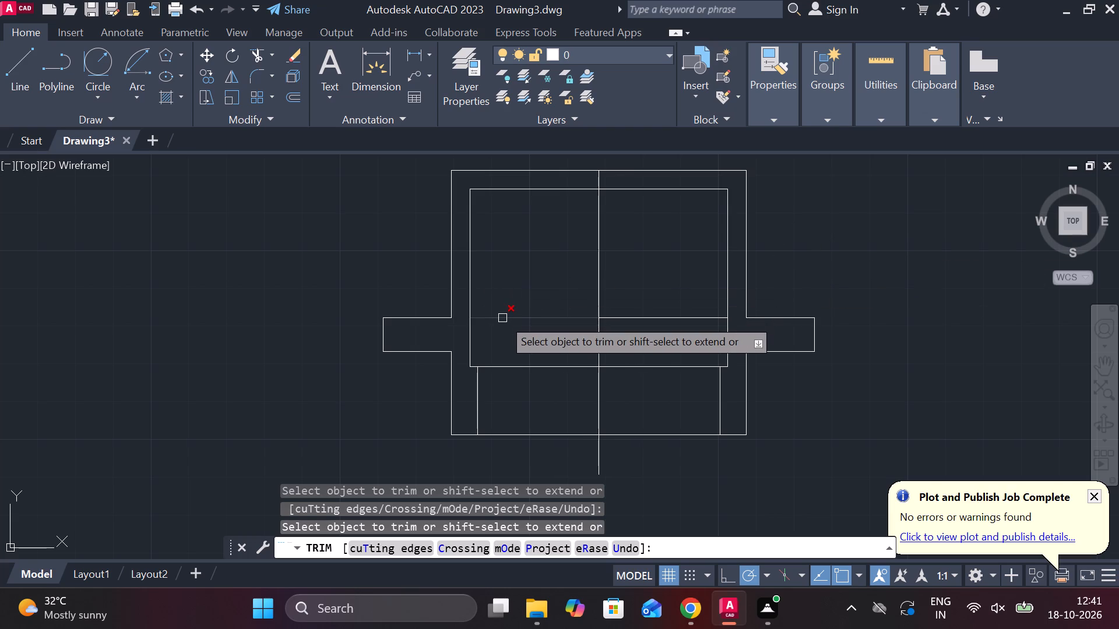
pyautogui.click(502, 318)
pyautogui.click(615, 316)
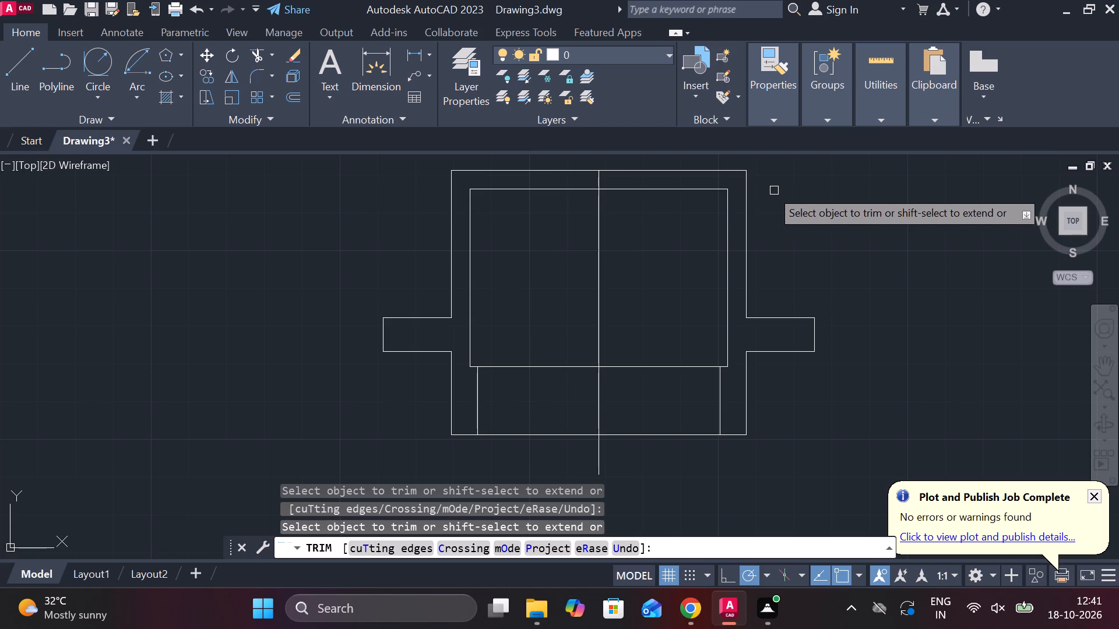
pyautogui.press('Escape')
# Offset the vertical centre line 28 to each side.
pyautogui.click(601, 209)
pyautogui.press('o')
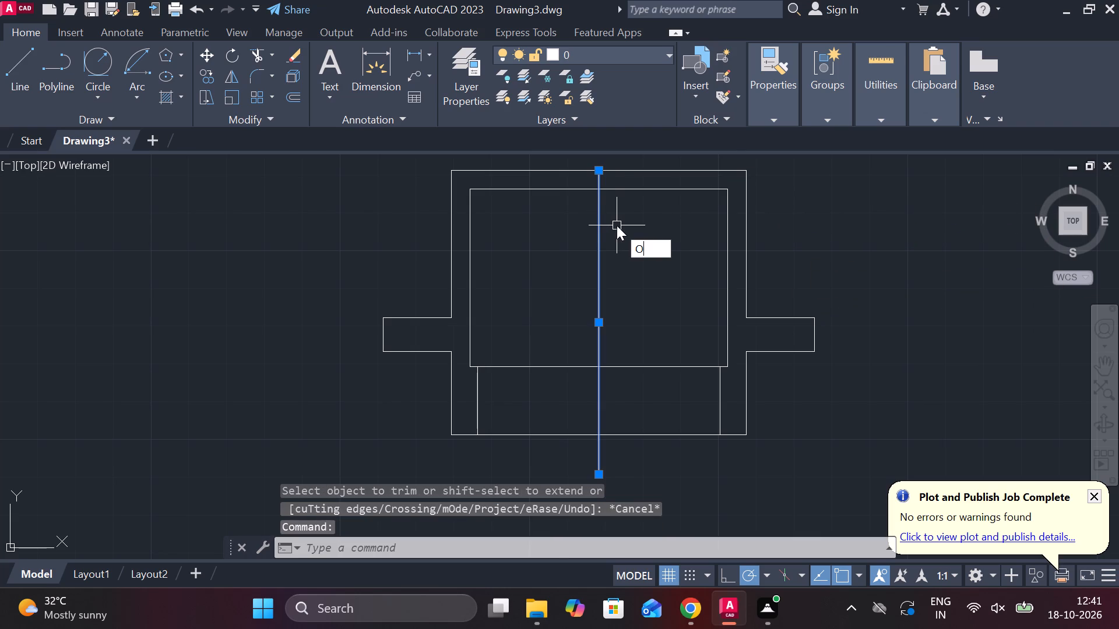
pyautogui.press('Return')
pyautogui.press('Return')
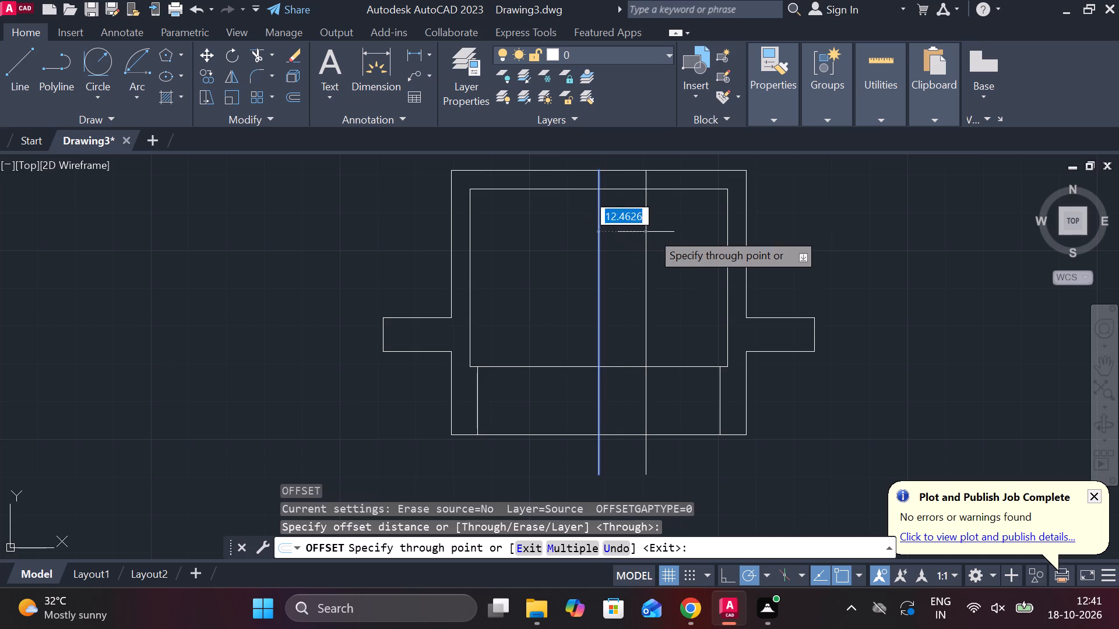
pyautogui.write('28')
pyautogui.press('space')
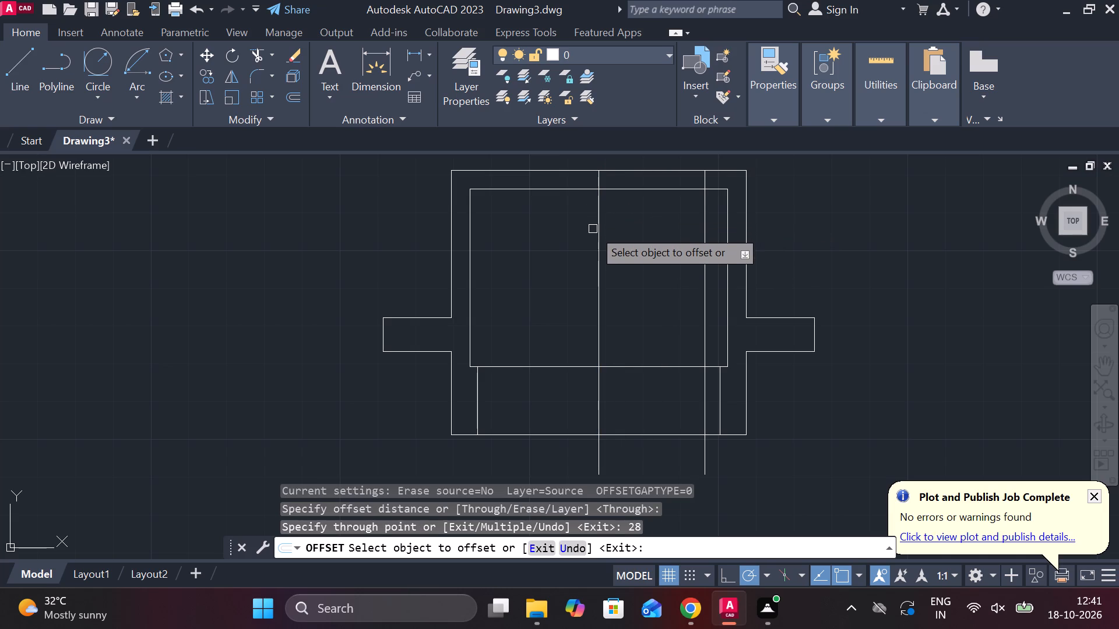
pyautogui.click(596, 238)
pyautogui.write('28')
pyautogui.press('space')
pyautogui.press('Escape')
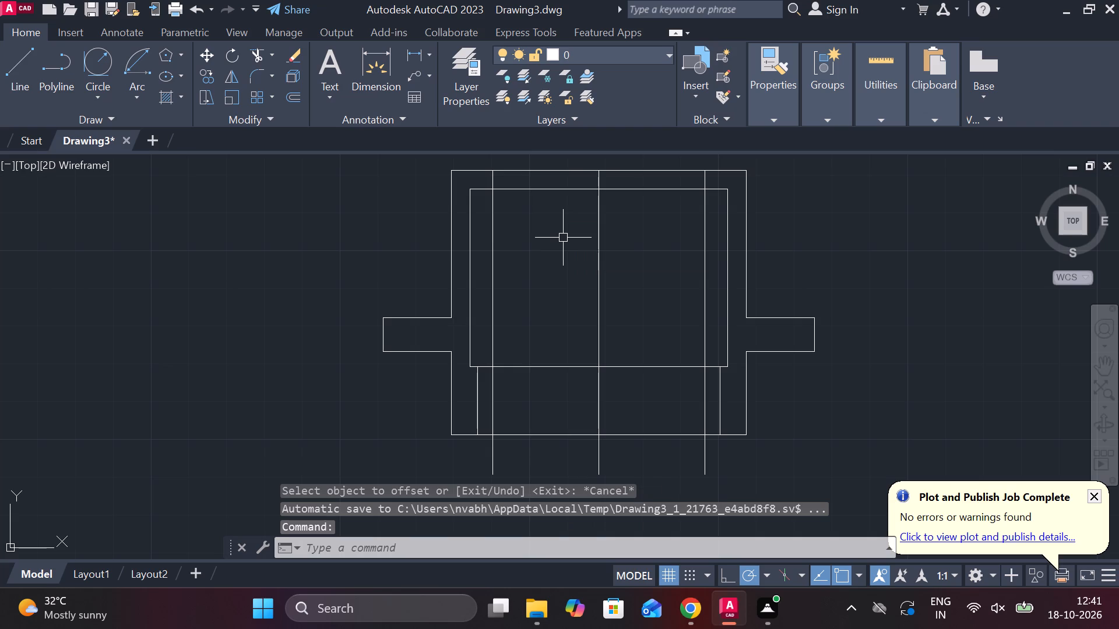
# Trim and erase the 28 offset lines below the inner rectangle's top line, keeping only their short segments in the top wall.
pyautogui.write('TR')
pyautogui.press('space')
pyautogui.click(492, 202)
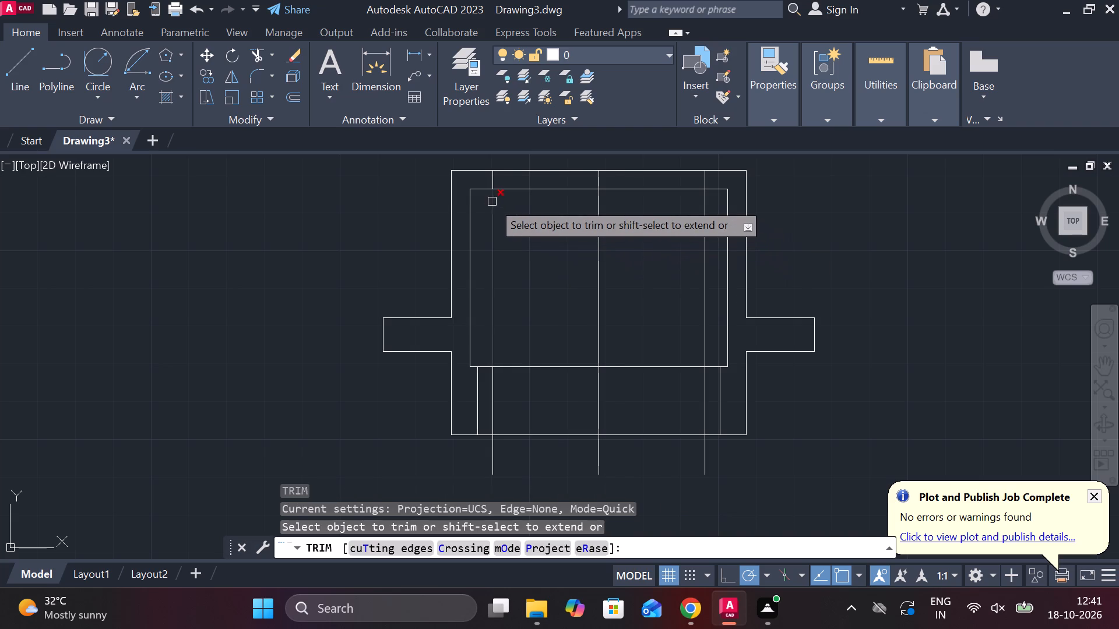
pyautogui.click(703, 209)
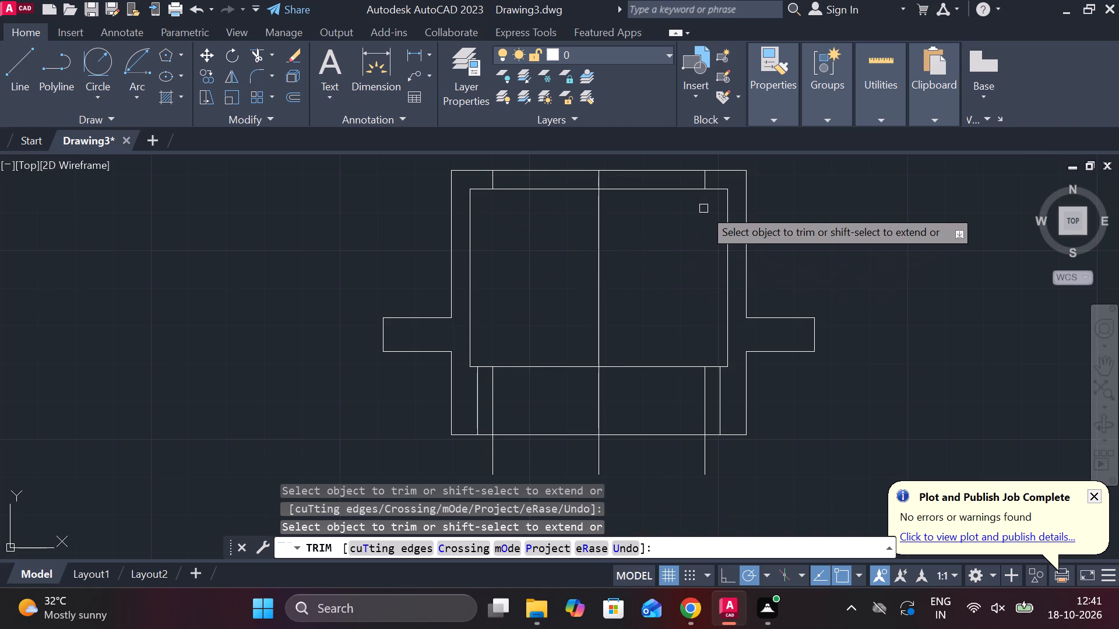
pyautogui.press('Escape')
pyautogui.click(702, 394)
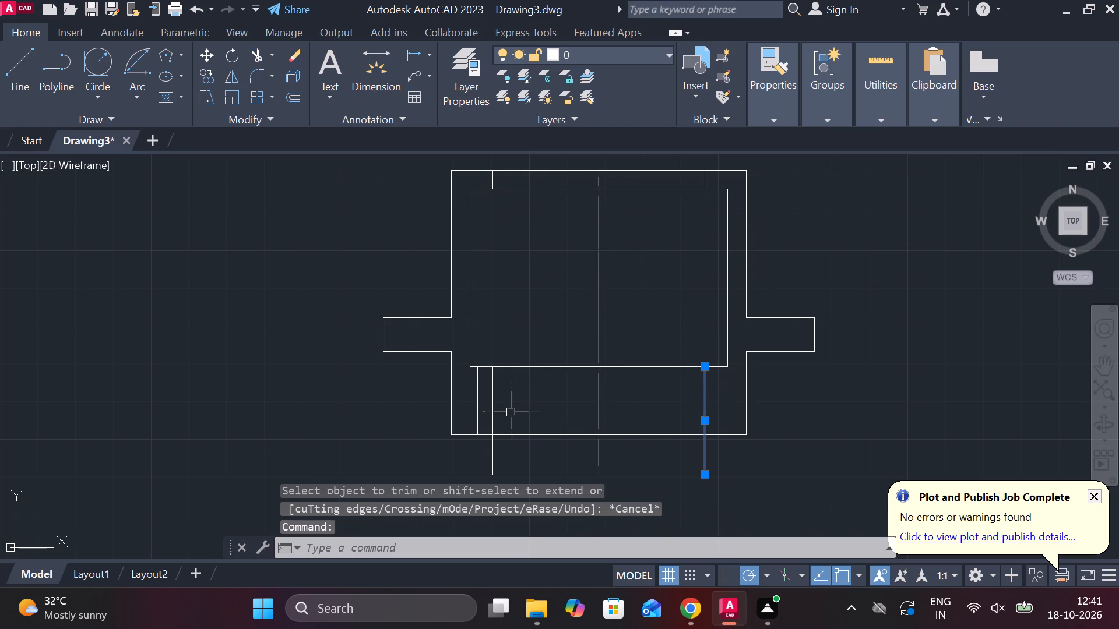
pyautogui.click(491, 398)
pyautogui.press('e')
pyautogui.press('space')
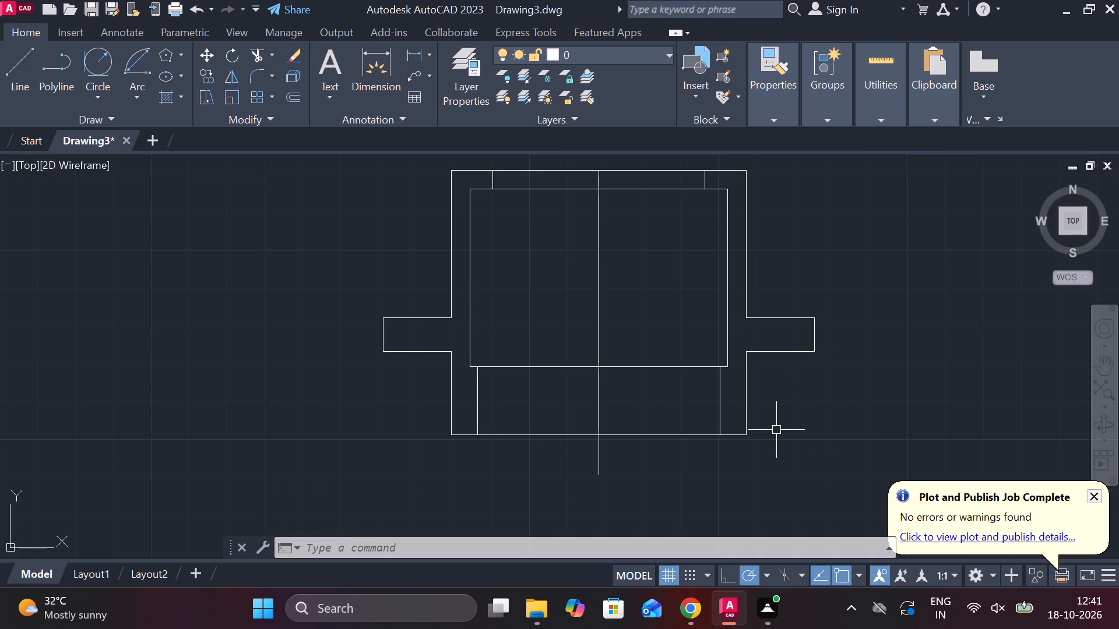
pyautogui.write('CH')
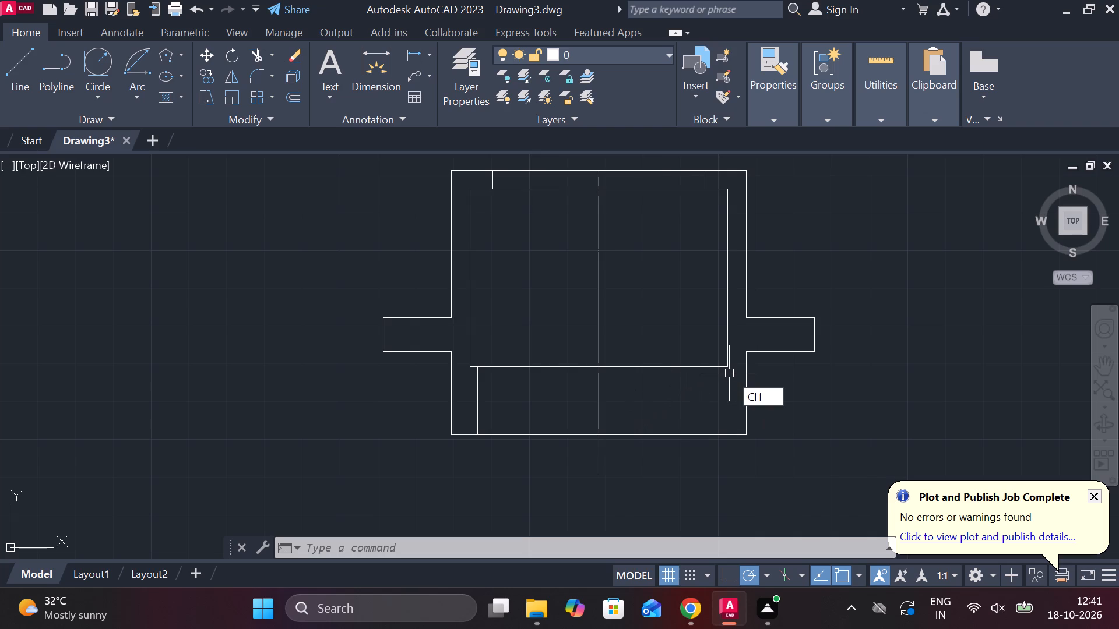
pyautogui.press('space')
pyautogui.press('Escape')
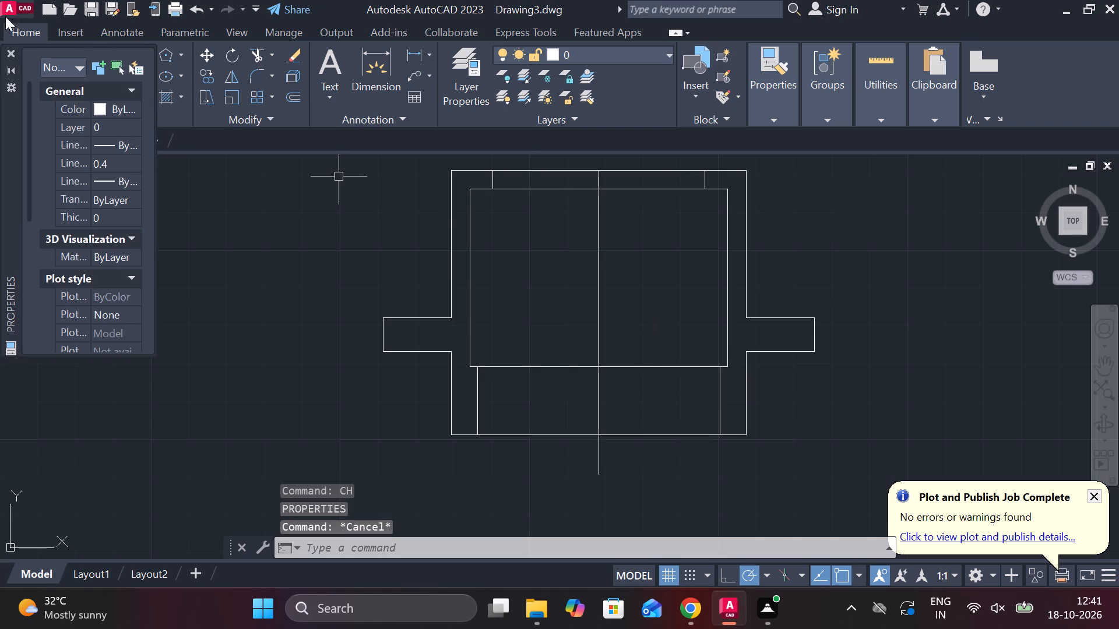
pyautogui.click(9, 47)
# Chamfer both bottom outer corners of the body with length 5 and angle 45.
pyautogui.write('CHA')
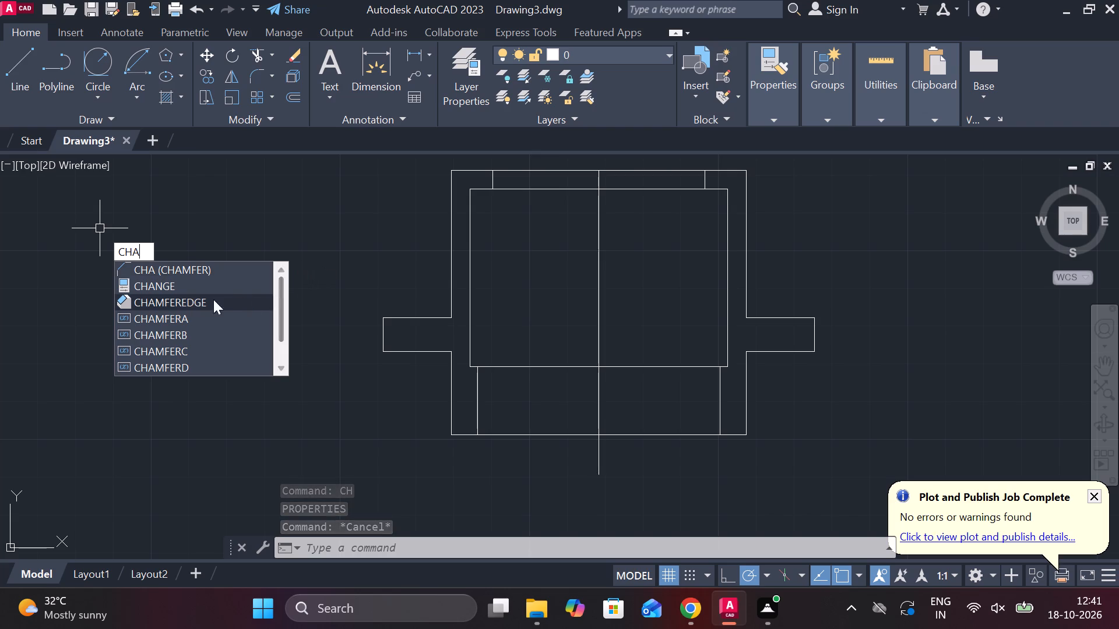
pyautogui.click(186, 270)
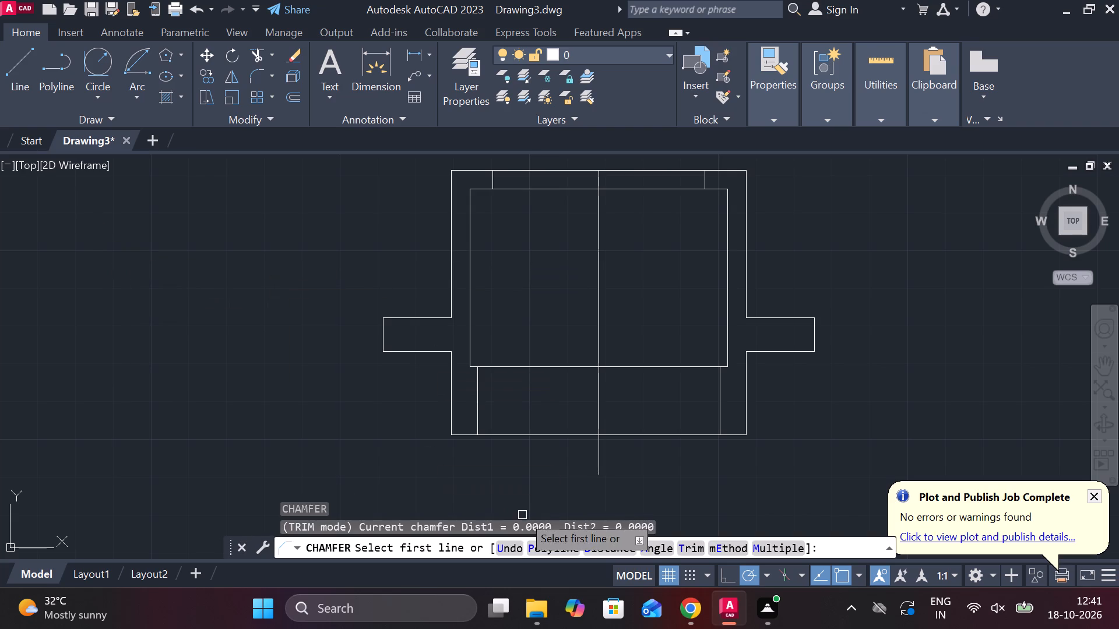
pyautogui.click(651, 547)
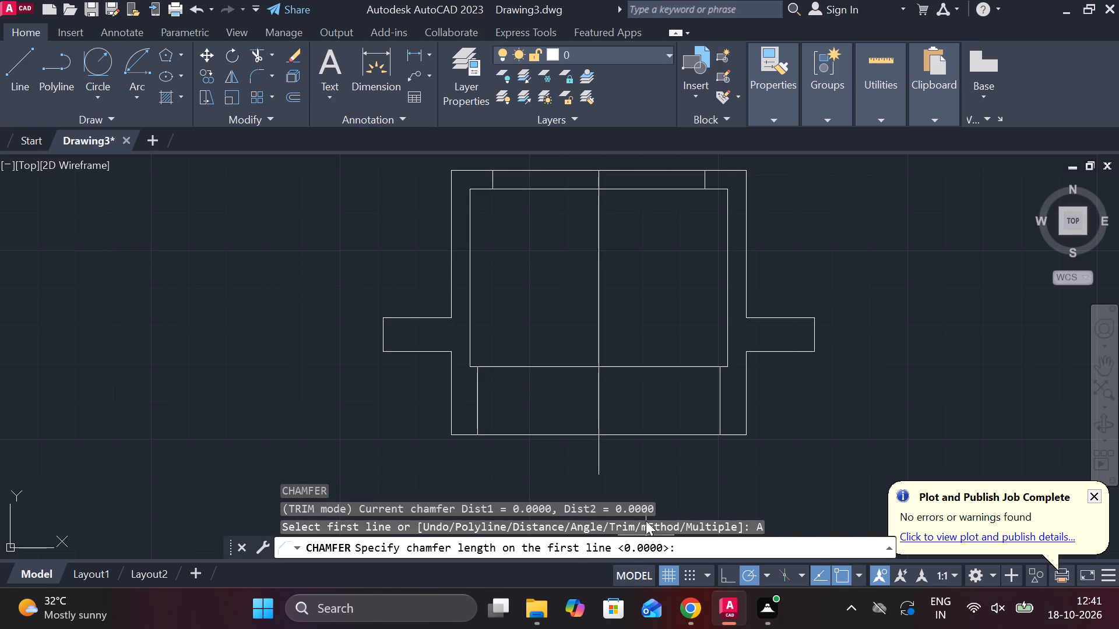
pyautogui.write('5')
pyautogui.press('space')
pyautogui.write('45')
pyautogui.press('space')
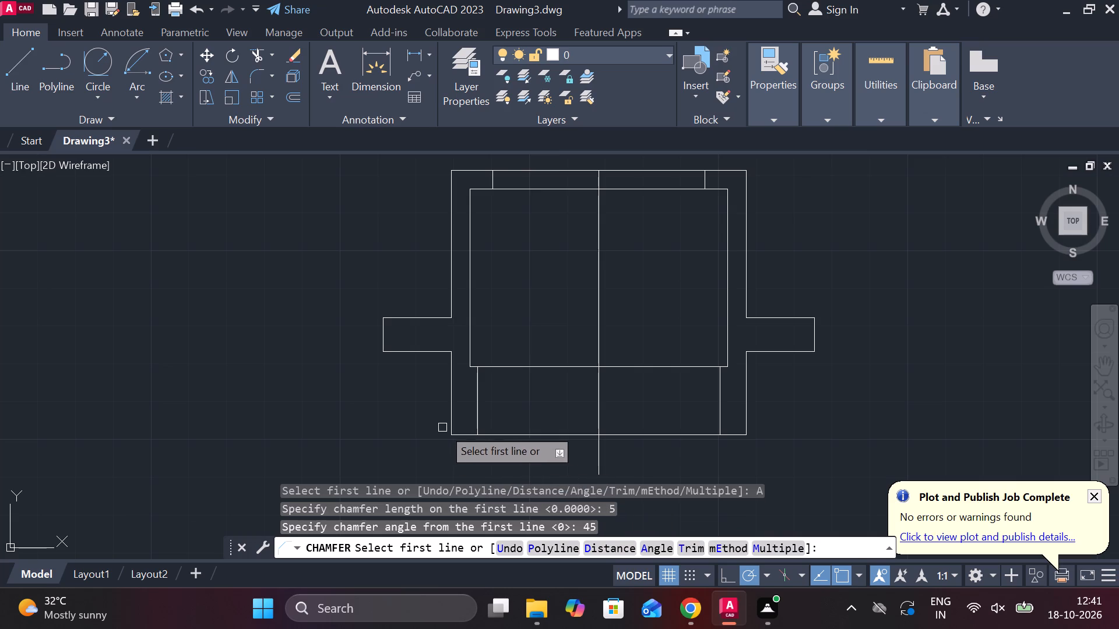
pyautogui.click(448, 411)
pyautogui.click(466, 439)
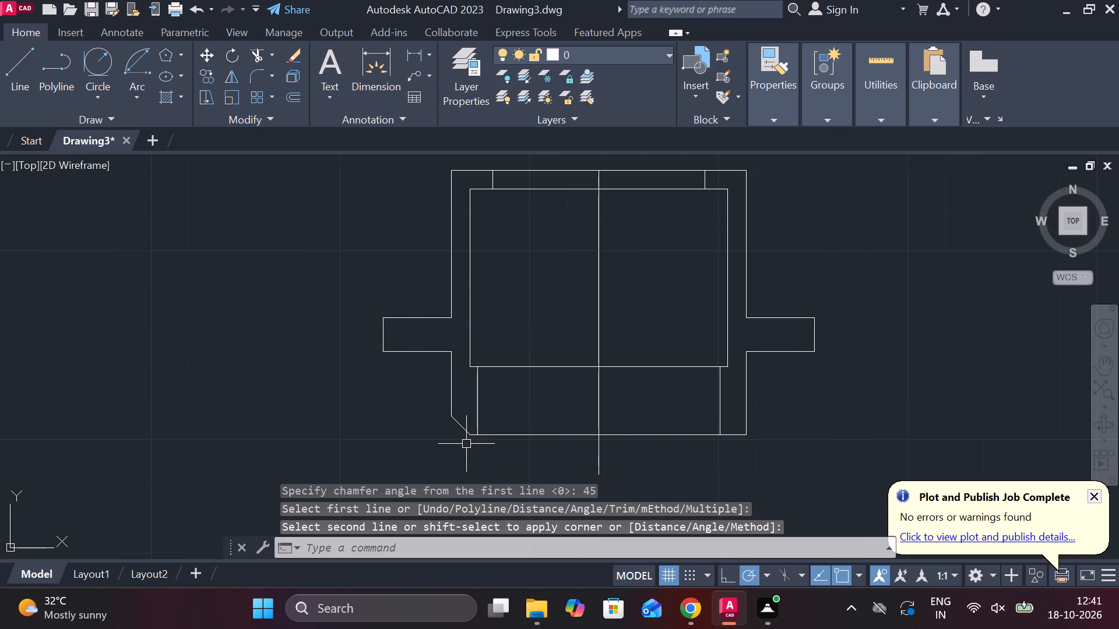
pyautogui.press('space')
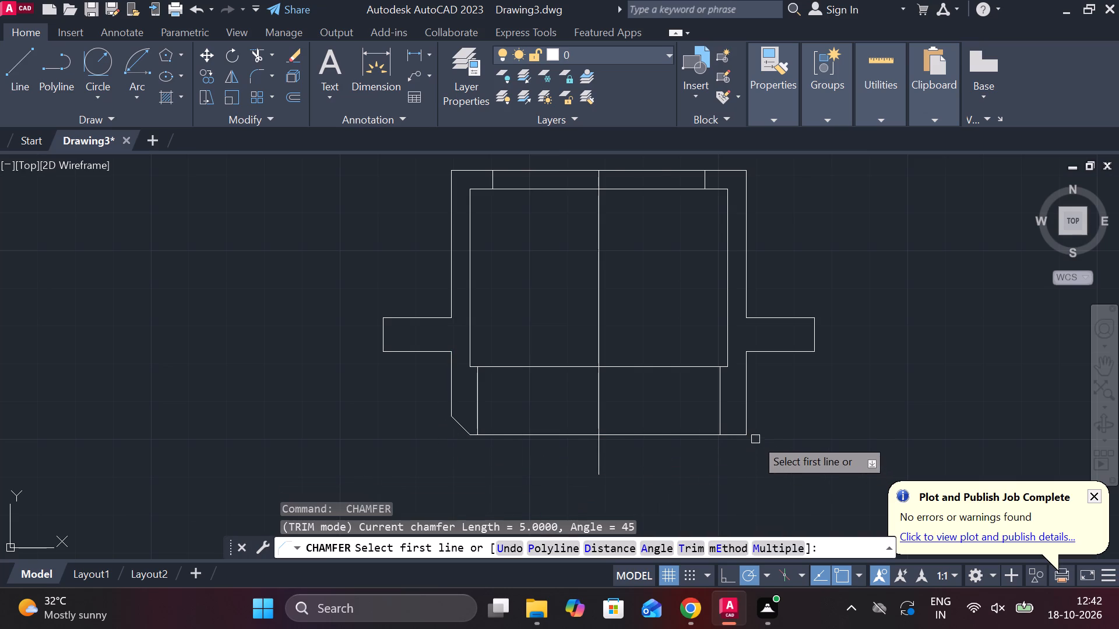
pyautogui.click(747, 407)
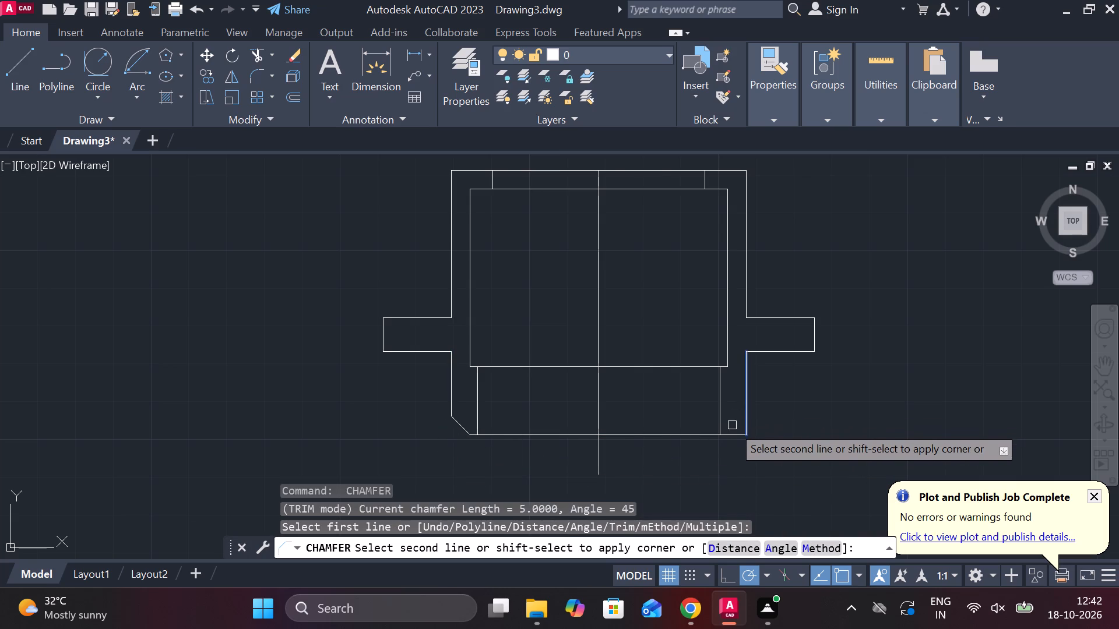
pyautogui.click(732, 436)
# Chamfer both top outer corners of the body with the same length 5 and angle 45.
pyautogui.moveTo(476, 220); pyautogui.dragTo(487, 221, button='middle')
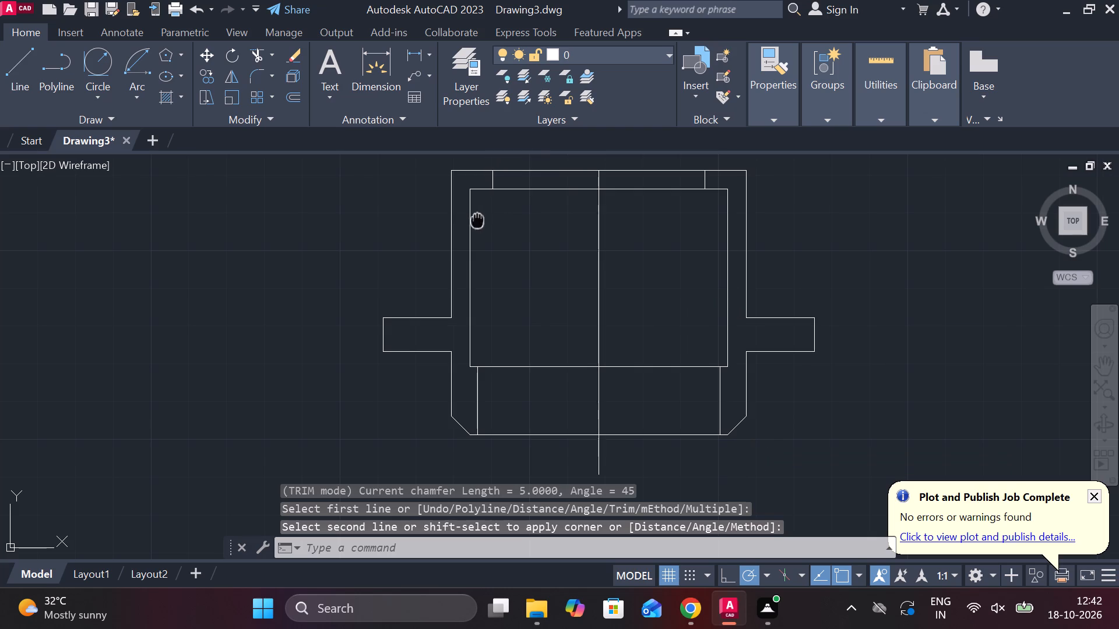
pyautogui.moveTo(487, 221); pyautogui.dragTo(489, 321, button='middle')
pyautogui.press('space')
pyautogui.click(480, 268)
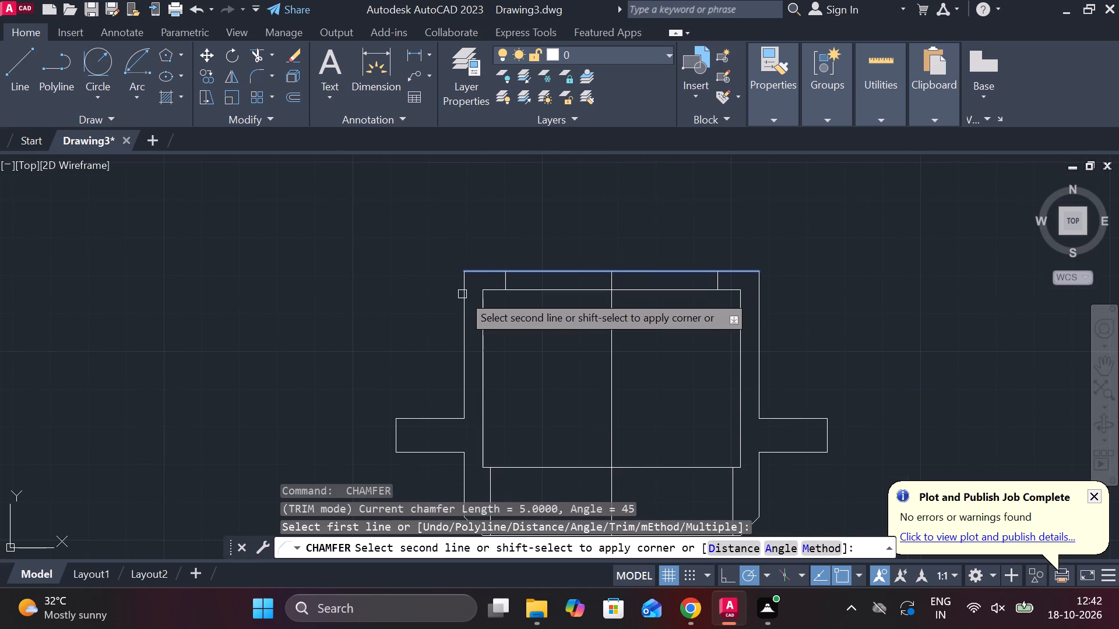
pyautogui.click(462, 294)
pyautogui.press('space')
pyautogui.click(740, 270)
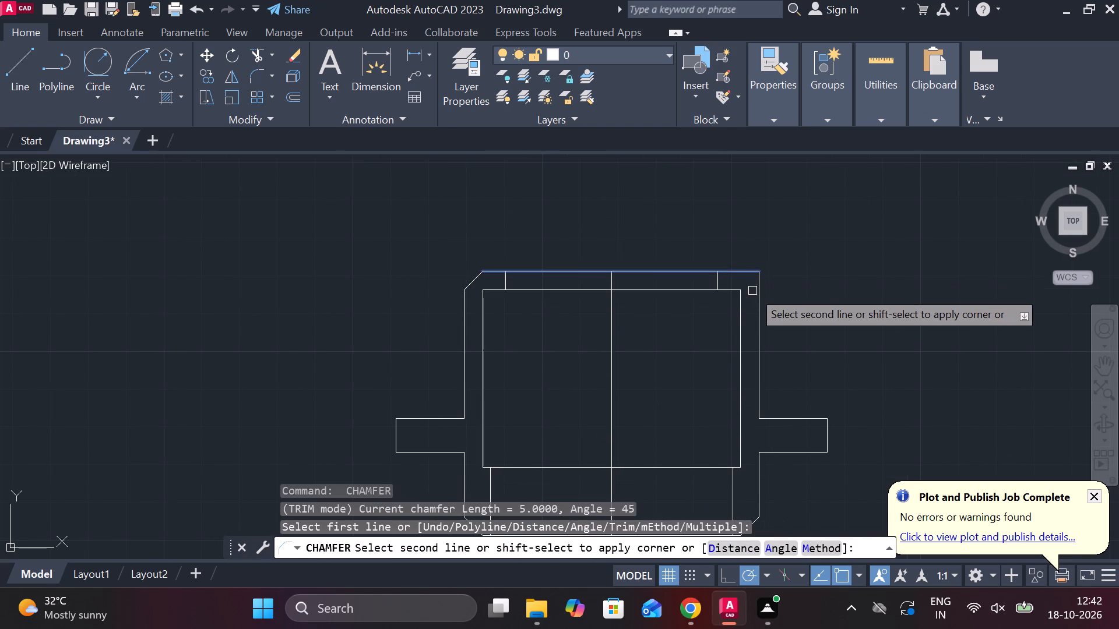
pyautogui.click(755, 285)
pyautogui.scroll(-1, 843, 301)
pyautogui.moveTo(826, 301); pyautogui.dragTo(818, 301, button='middle')
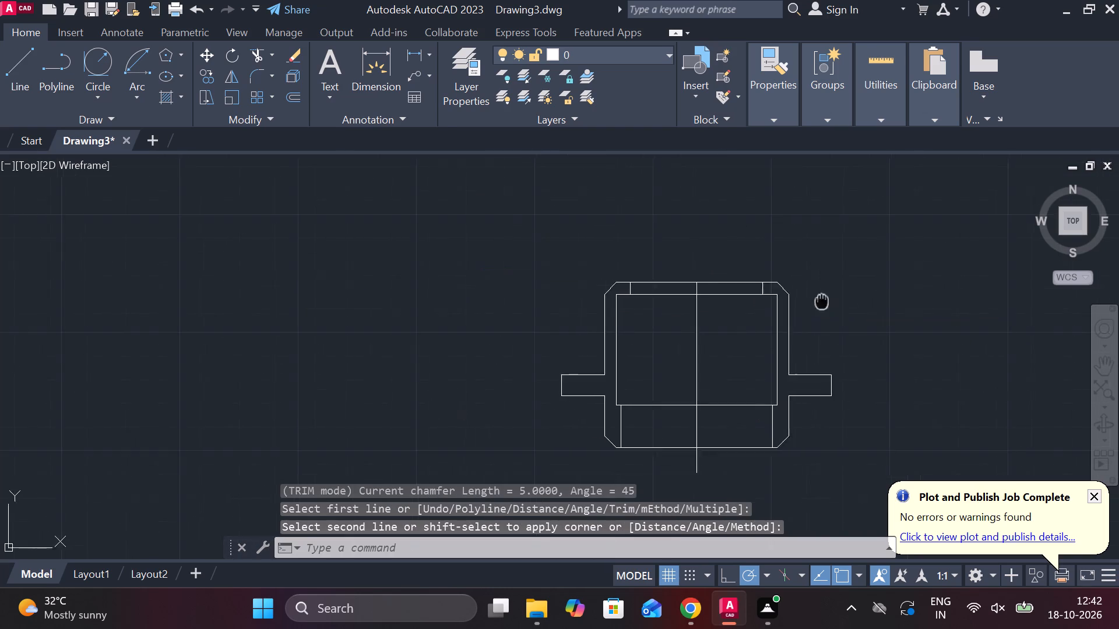
pyautogui.moveTo(818, 301); pyautogui.dragTo(777, 253, button='middle')
pyautogui.press('Escape')
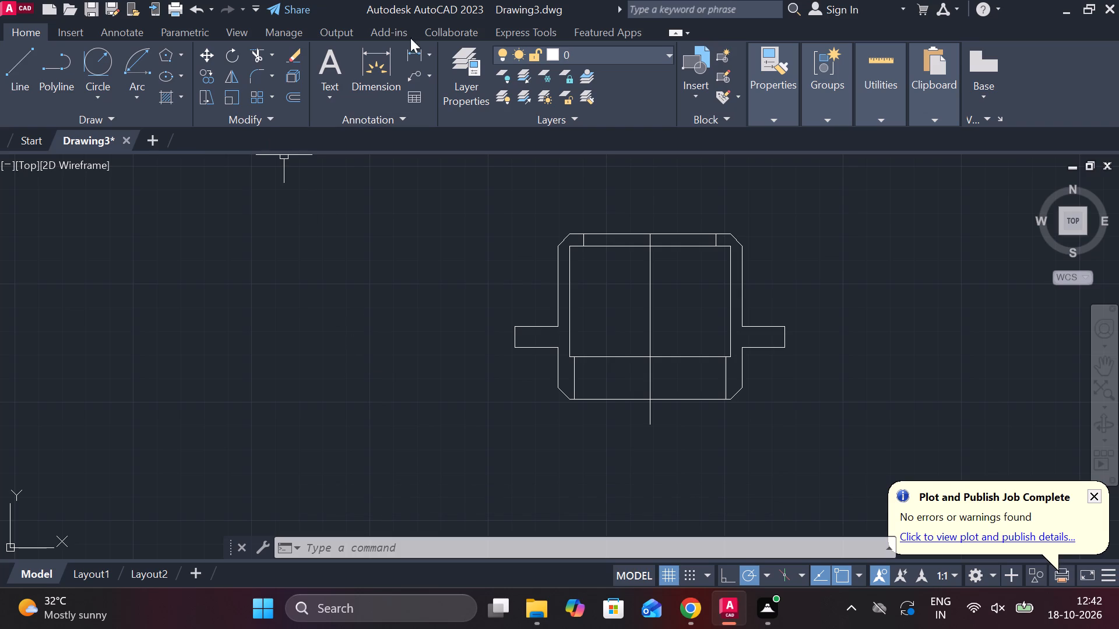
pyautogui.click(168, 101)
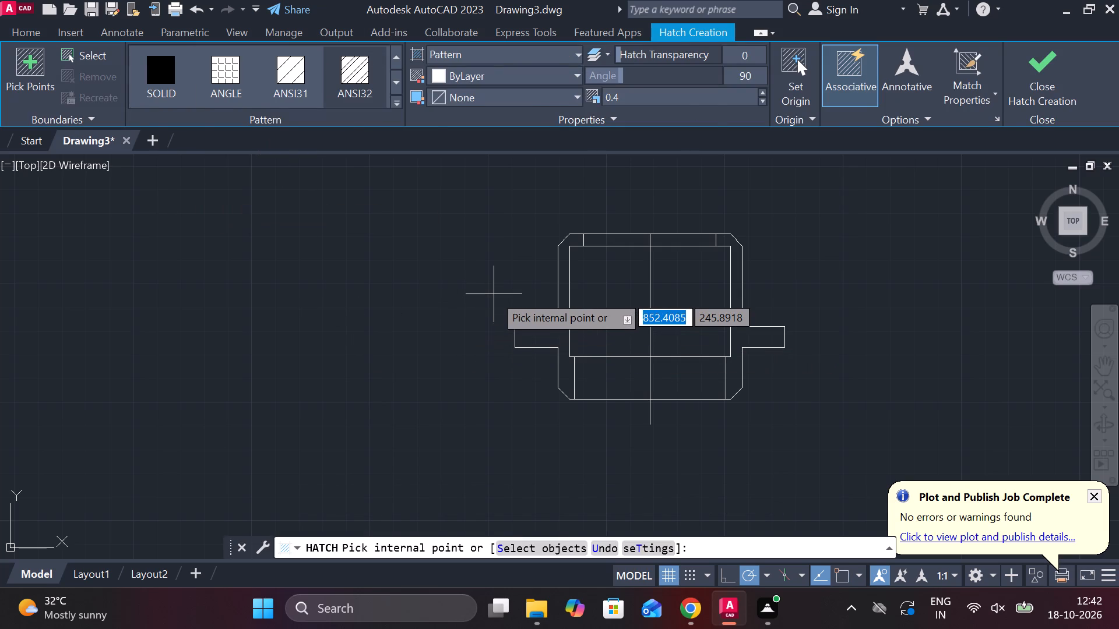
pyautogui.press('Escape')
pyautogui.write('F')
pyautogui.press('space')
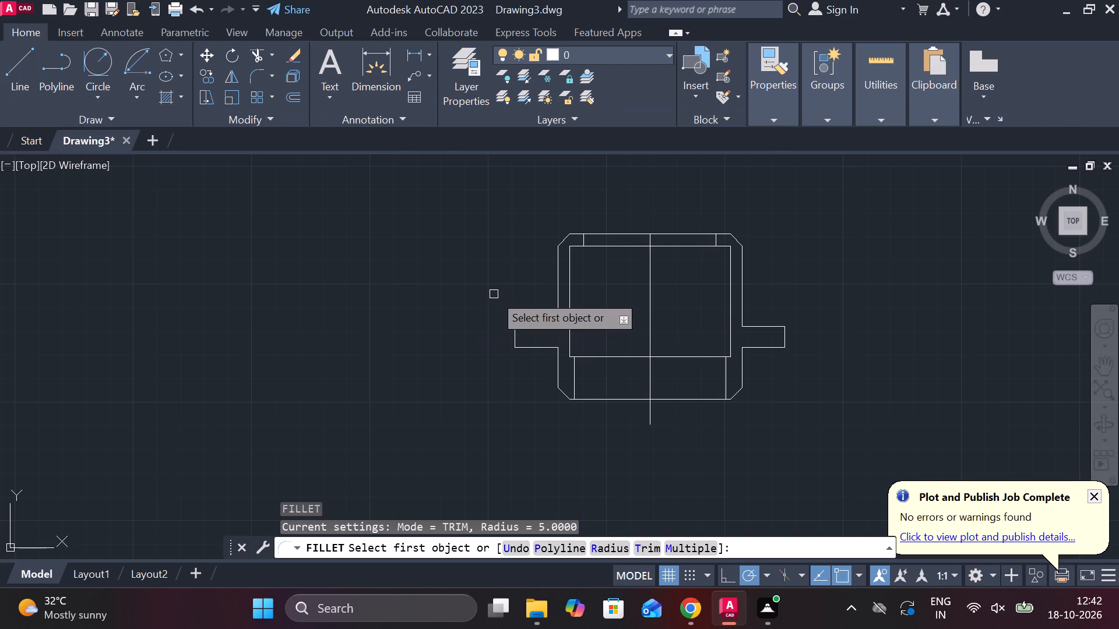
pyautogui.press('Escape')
# Fillet the corners where each flange's upper edge meets the body's outer wall with radius 5.
pyautogui.write('F R')
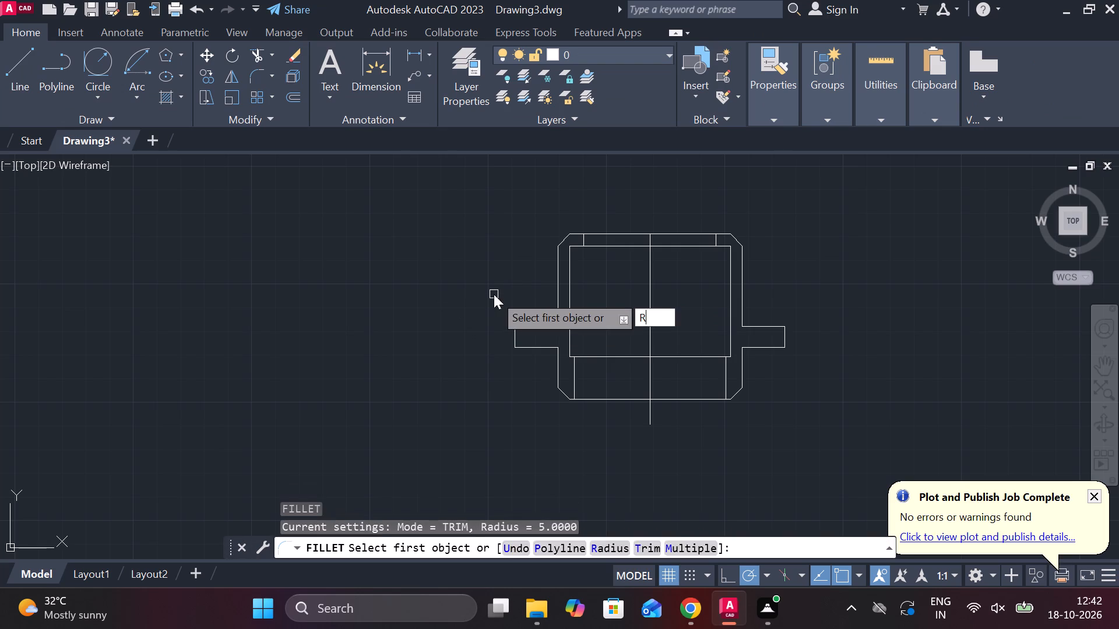
pyautogui.press('space')
pyautogui.press('space')
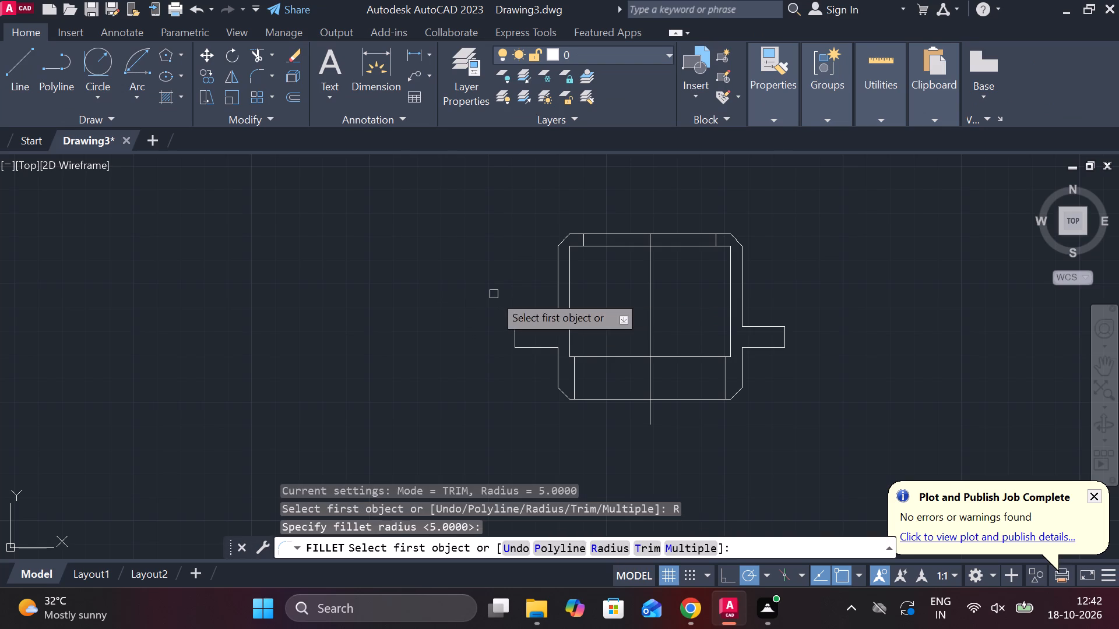
pyautogui.click(534, 321)
pyautogui.click(540, 327)
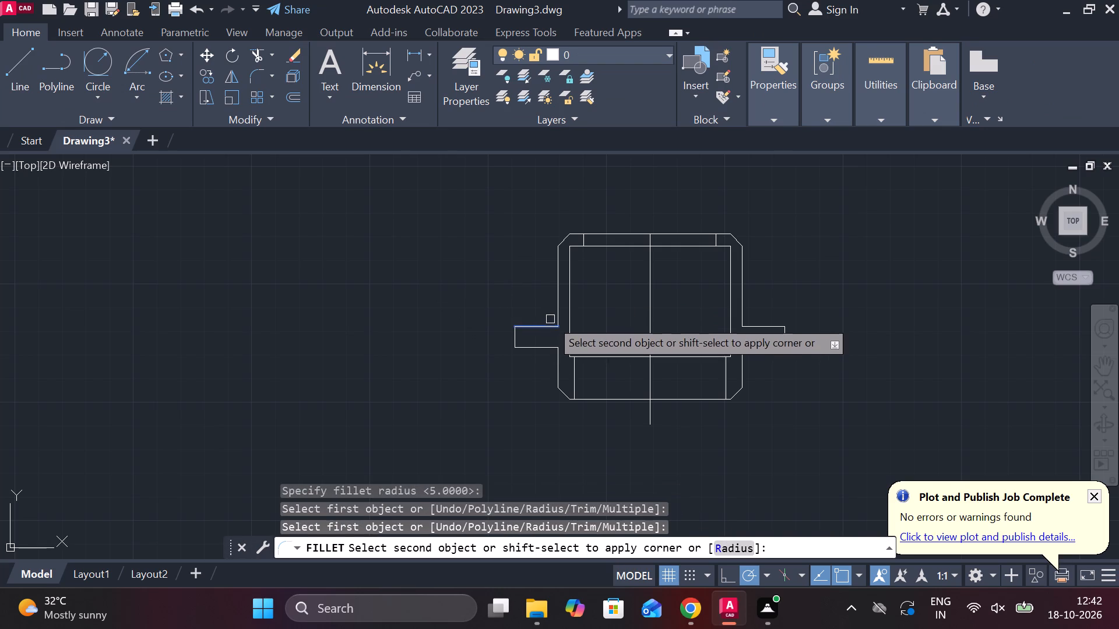
pyautogui.click(557, 309)
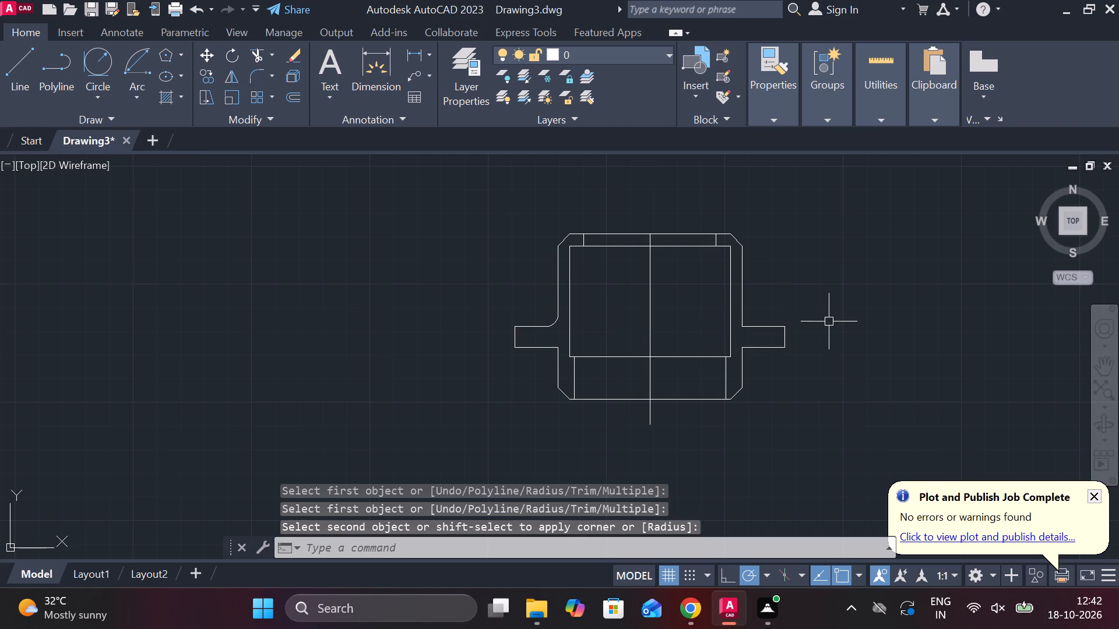
pyautogui.press('space')
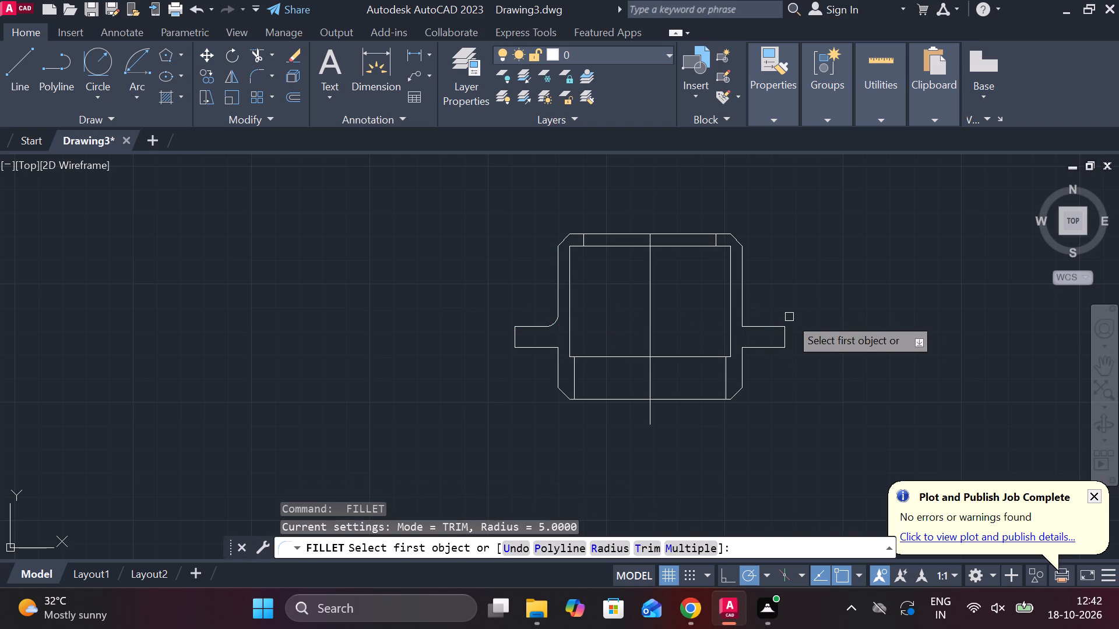
pyautogui.hotkey('ctrl', 'z')
pyautogui.hotkey('ctrl', 'z')
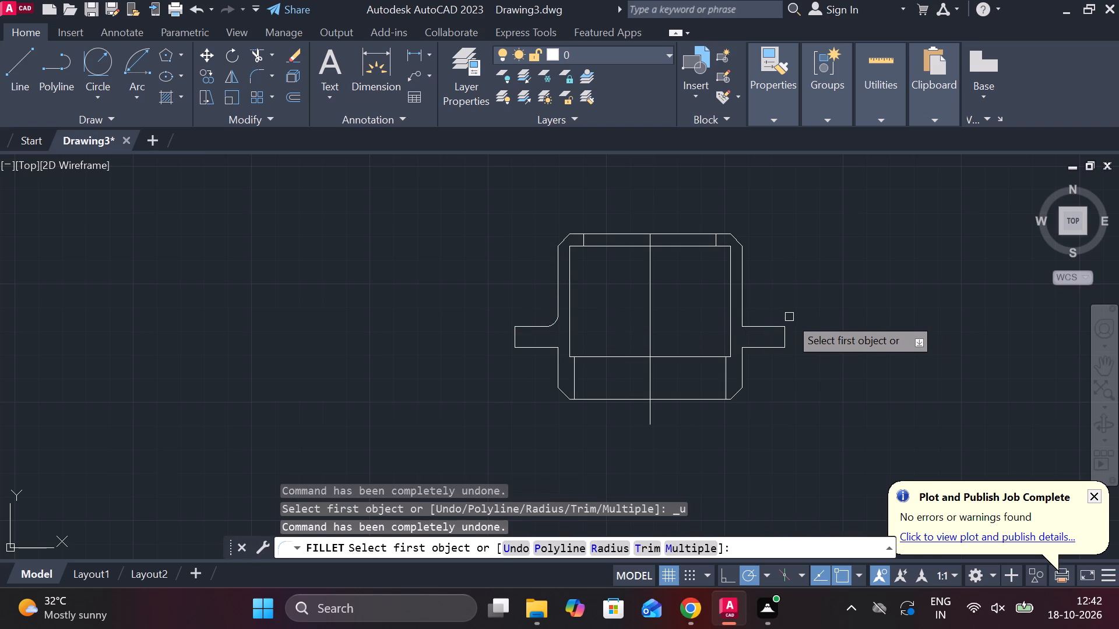
pyautogui.click(745, 316)
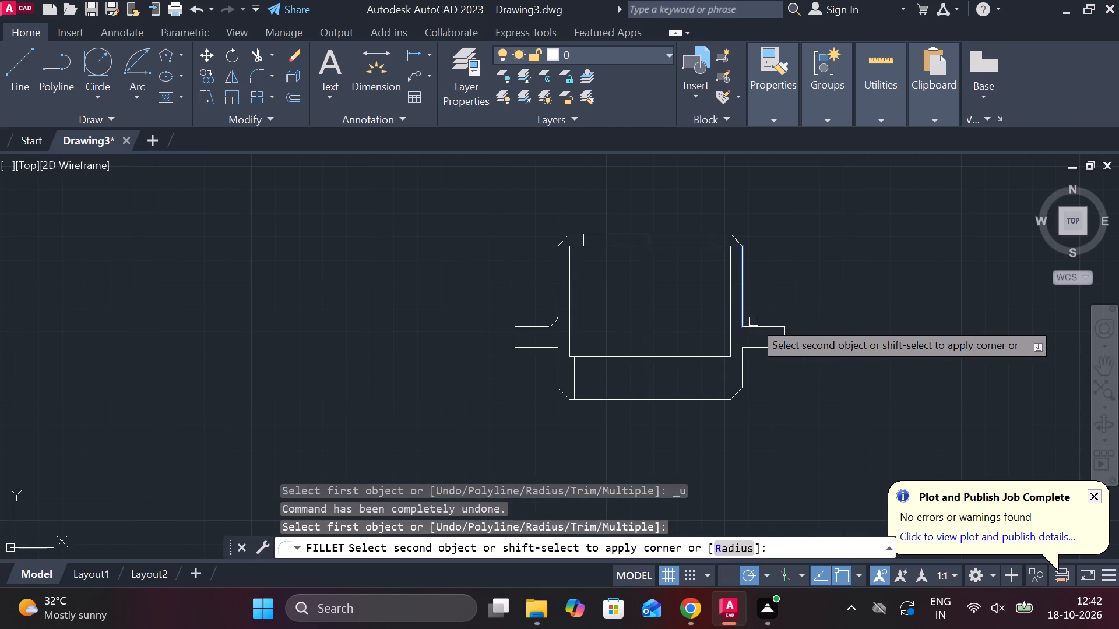
pyautogui.click(758, 326)
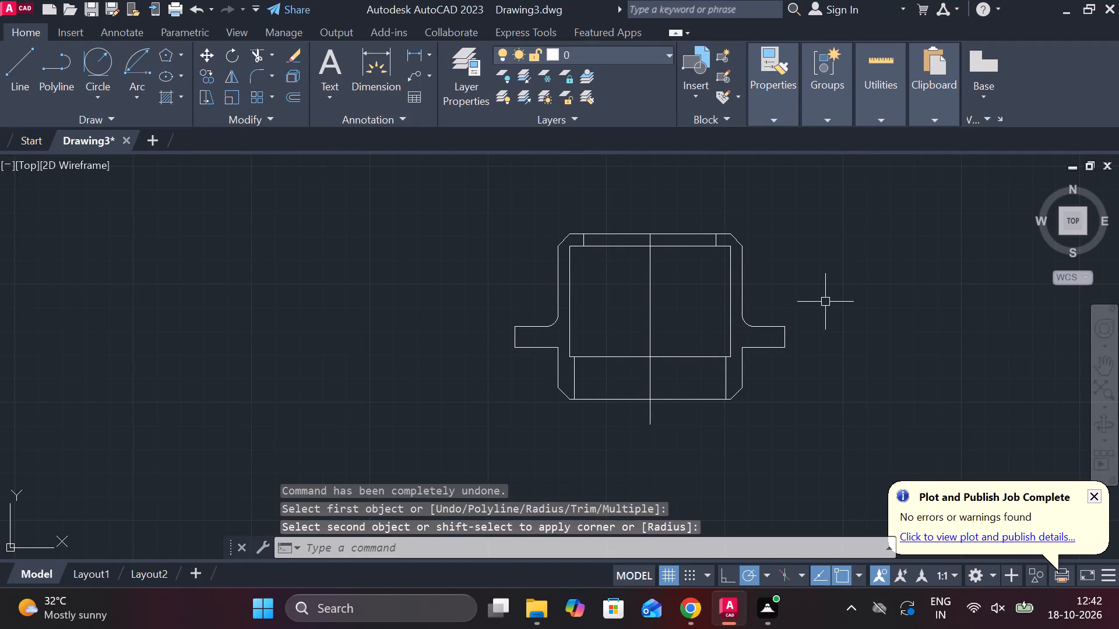
pyautogui.press('Escape')
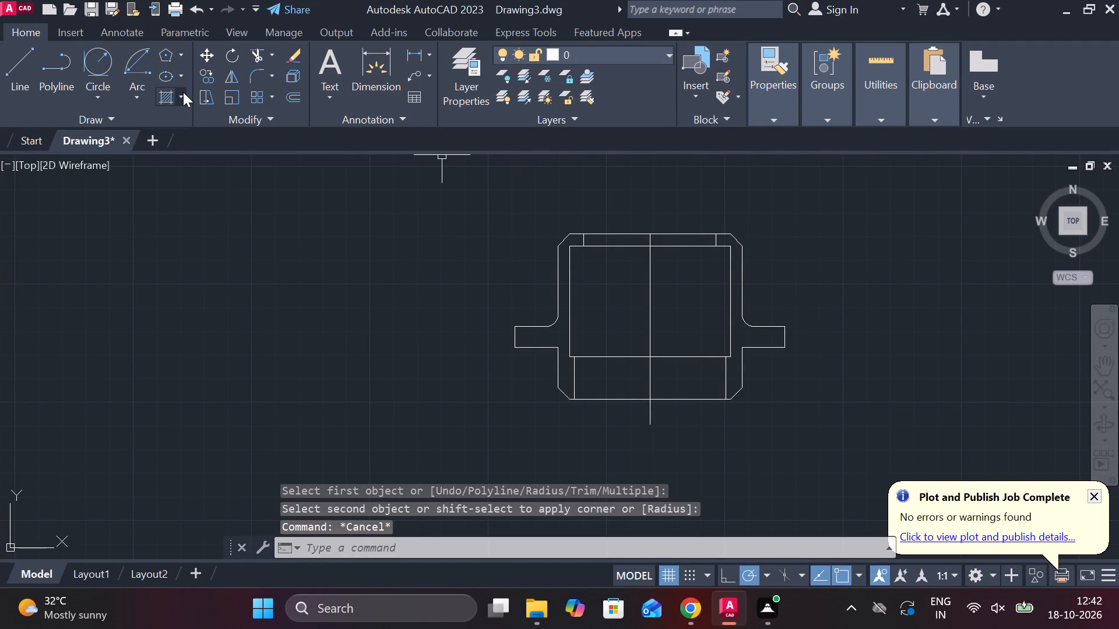
# Hatch the cut wall and flange sections on both sides of the centre line, using angle 90 and scale 0.4.
pyautogui.click(168, 95)
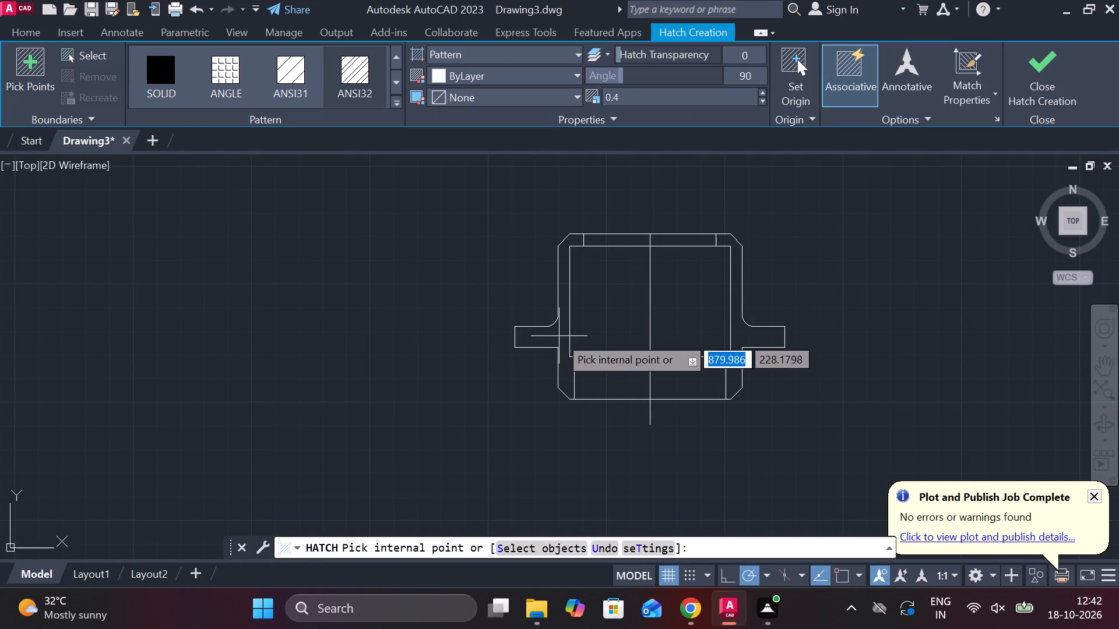
pyautogui.click(559, 336)
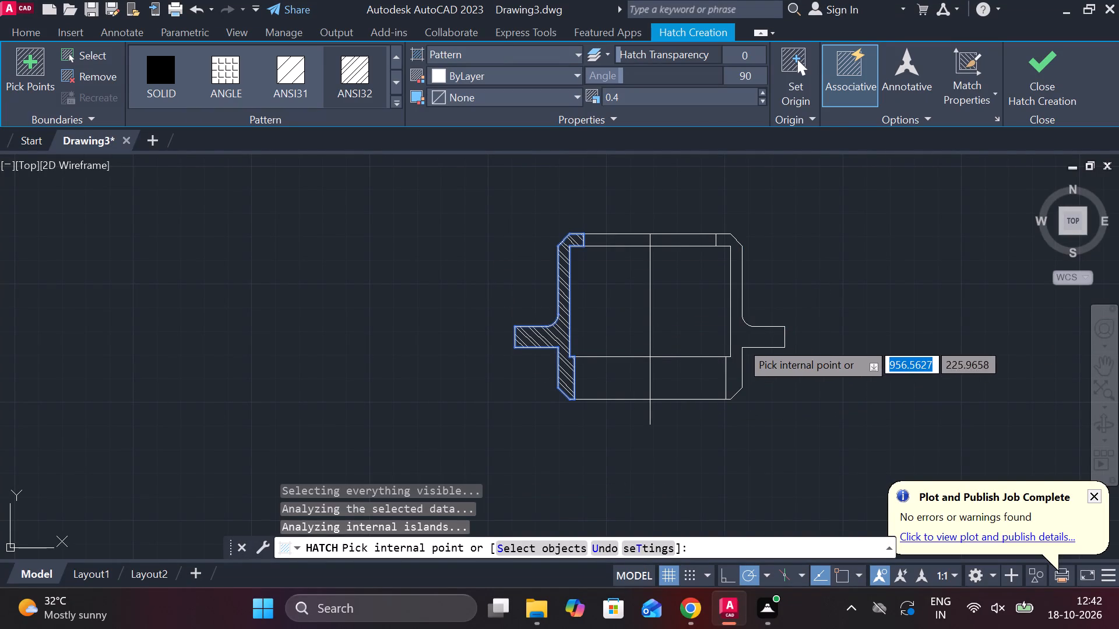
pyautogui.doubleClick(740, 341)
pyautogui.click(1031, 82)
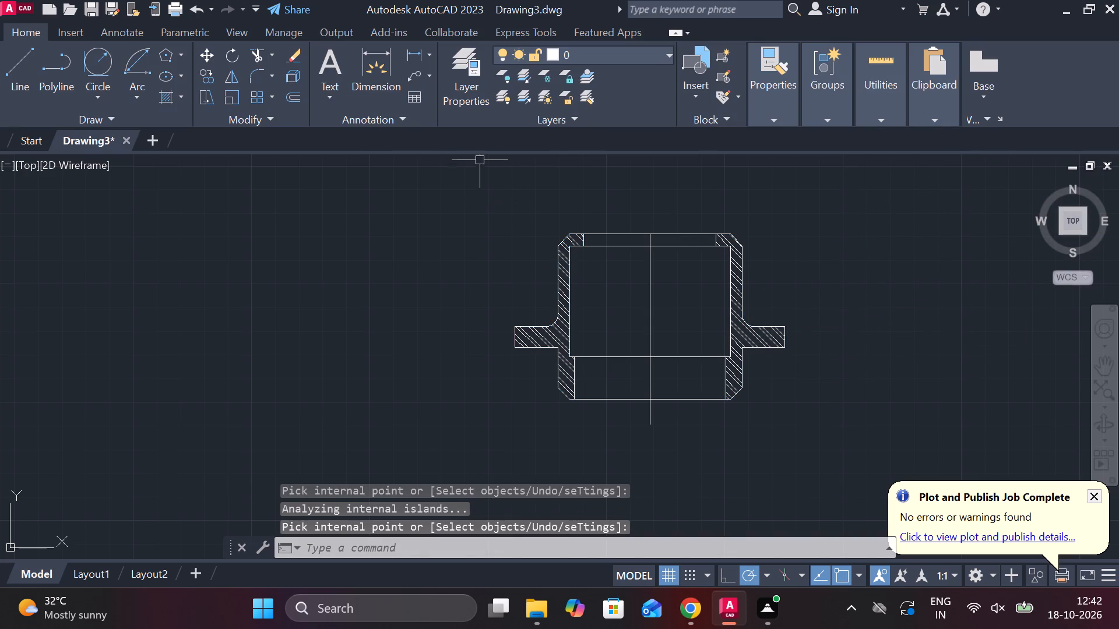
# Add a linear dimension for the body's overall outer width, placed above the view.
pyautogui.click(418, 60)
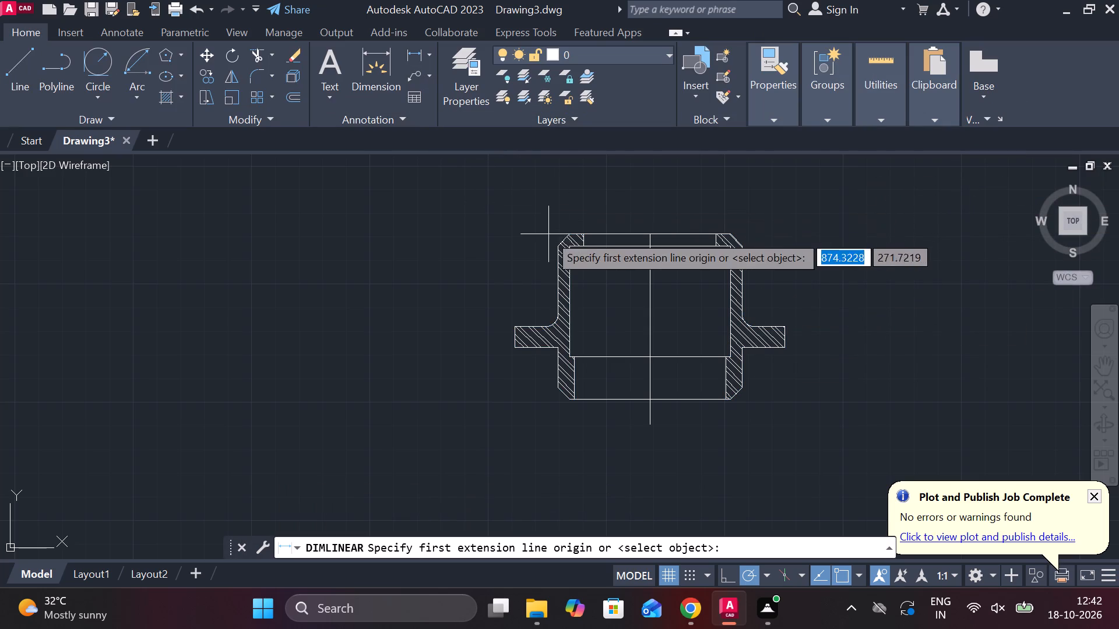
pyautogui.click(557, 243)
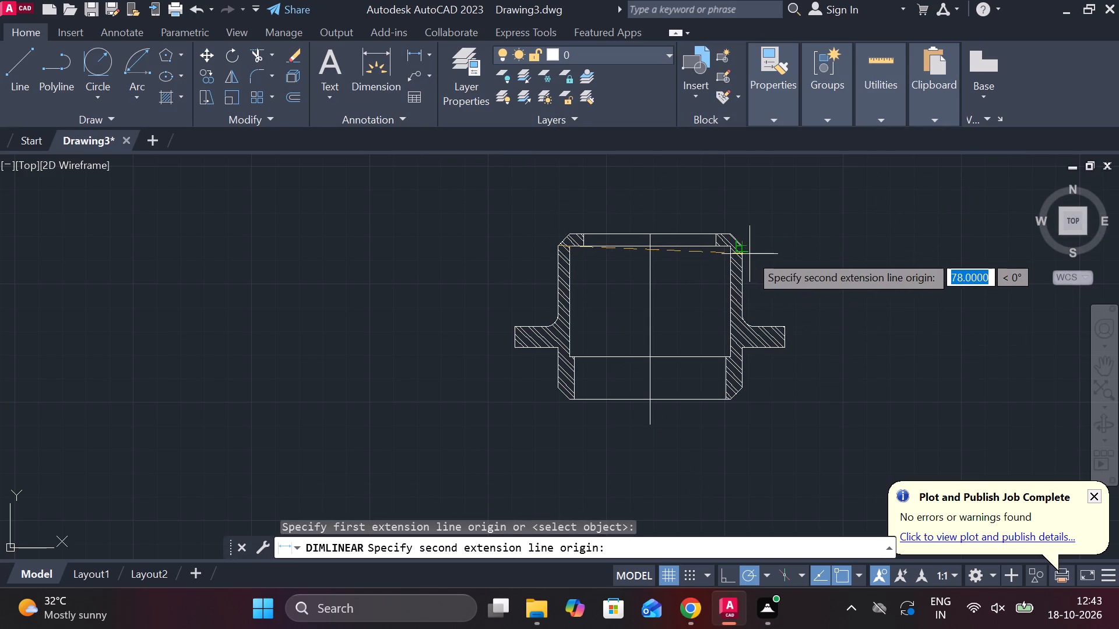
pyautogui.click(741, 251)
pyautogui.moveTo(712, 206); pyautogui.dragTo(692, 232, button='middle')
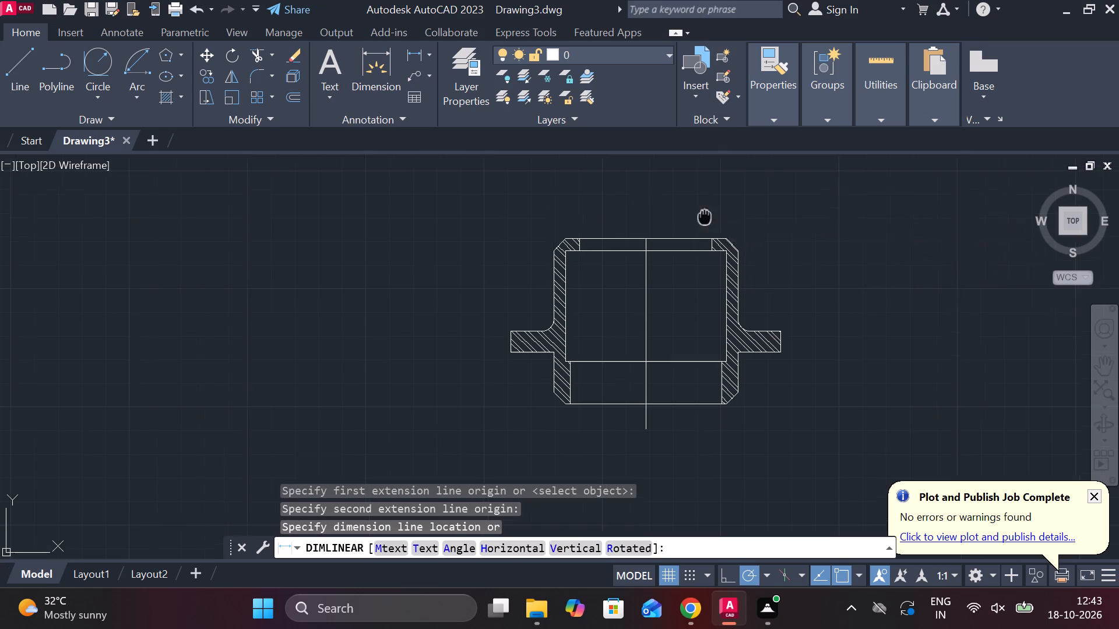
pyautogui.moveTo(692, 232); pyautogui.dragTo(679, 252, button='middle')
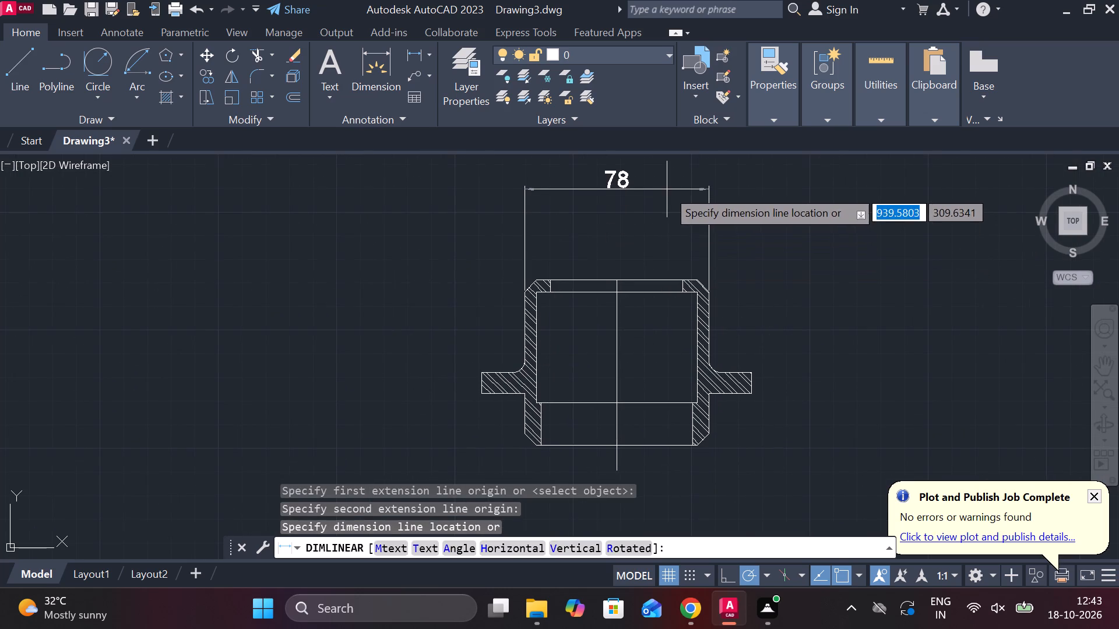
pyautogui.click(667, 189)
# Add a linear dimension for the width of the top opening, placed just above the section view.
pyautogui.press('space')
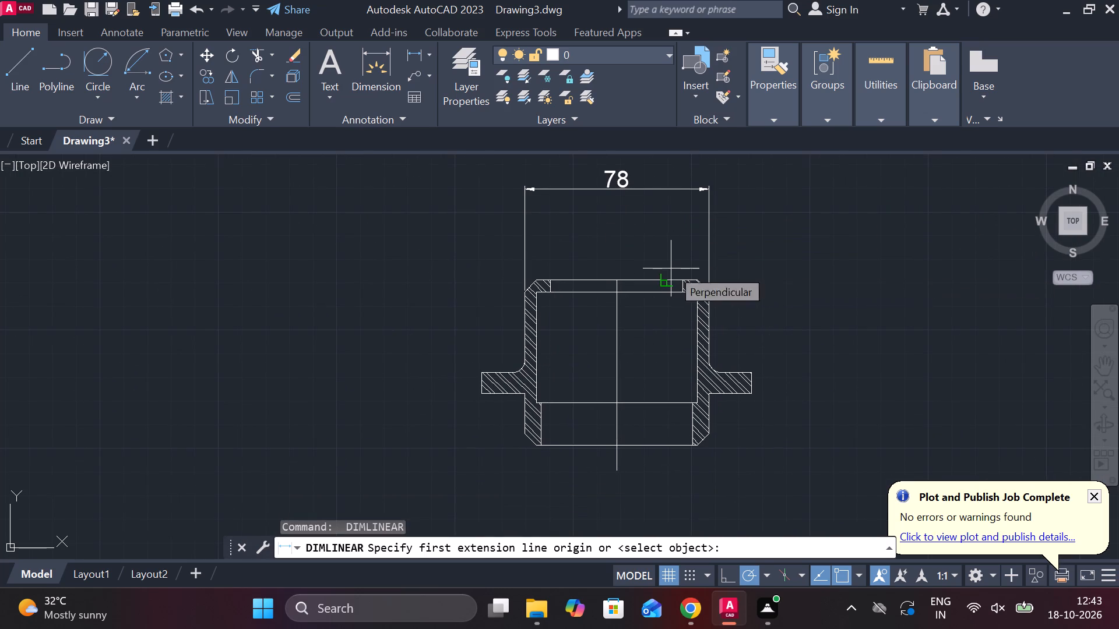
pyautogui.scroll(1, 625, 282)
pyautogui.click(514, 277)
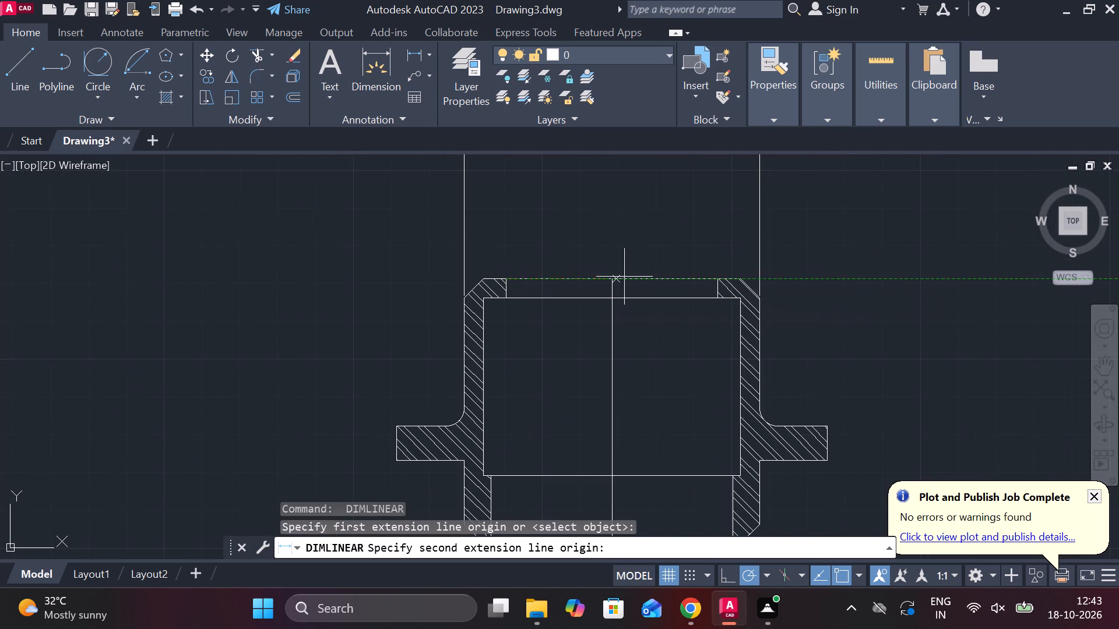
pyautogui.click(712, 278)
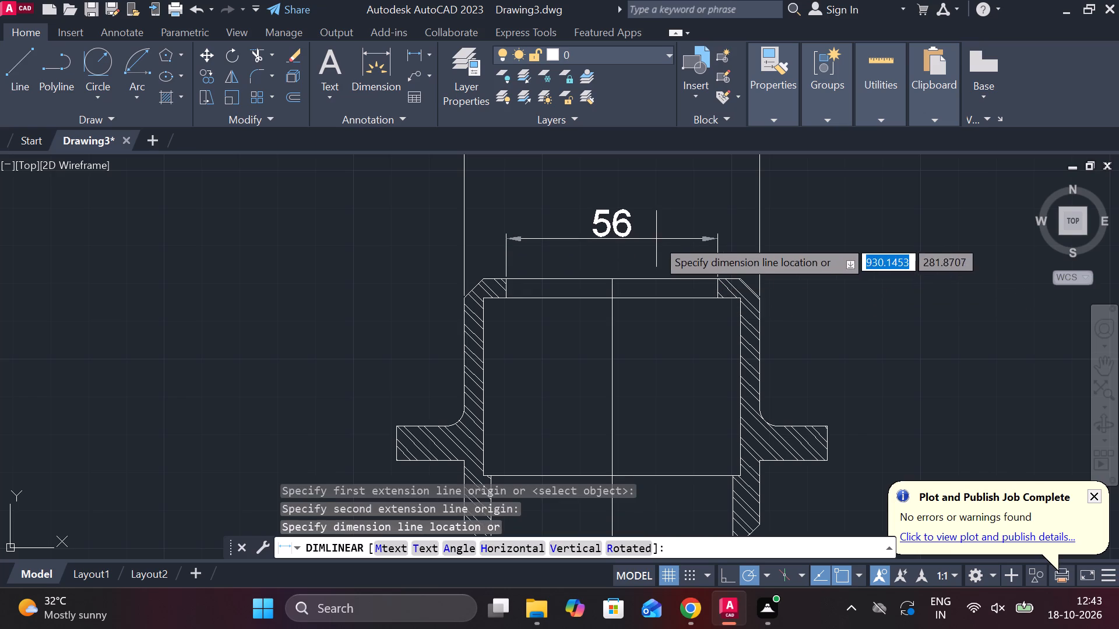
pyautogui.click(656, 239)
# Dimension the top face's width between the two chamfers, placing it between the opening-width and overall-width dimensions.
pyautogui.press('space')
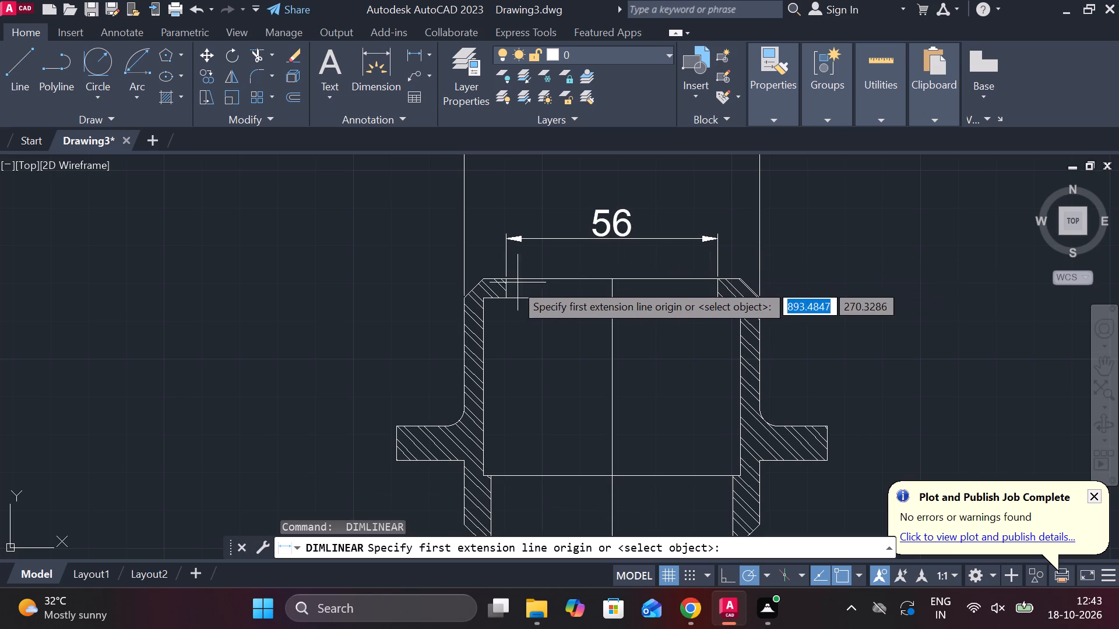
pyautogui.click(485, 283)
pyautogui.click(737, 282)
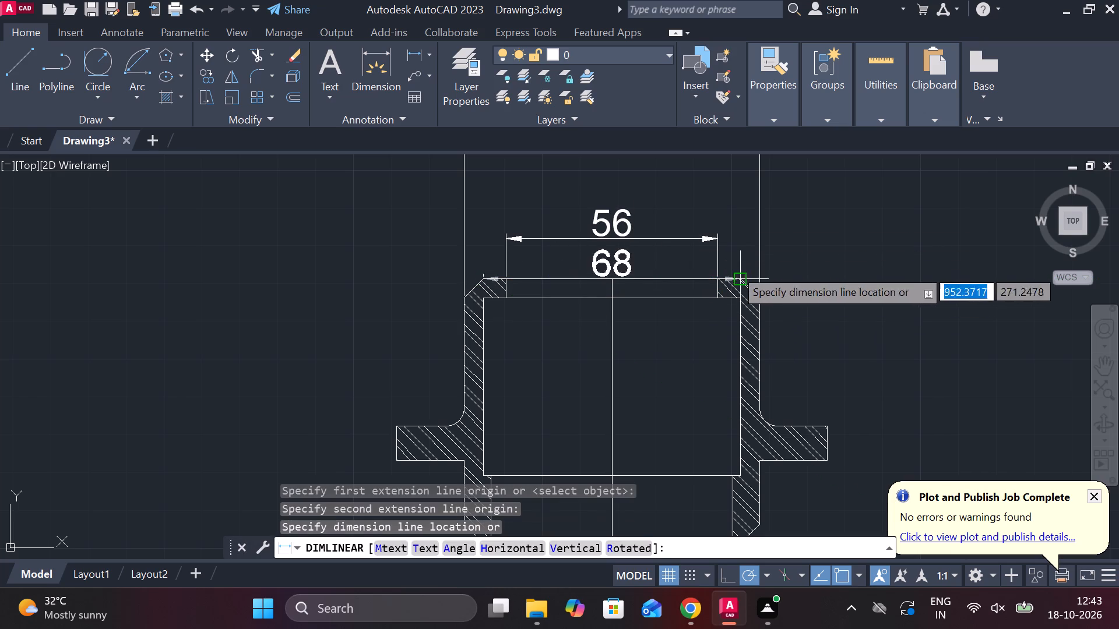
pyautogui.moveTo(701, 210); pyautogui.dragTo(708, 274, button='middle')
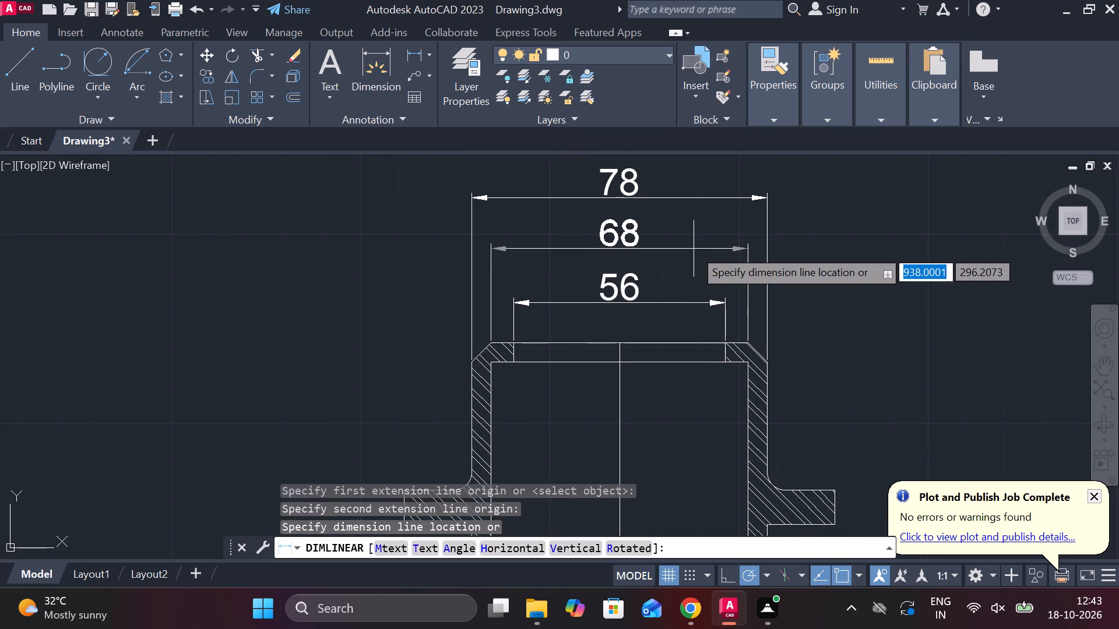
pyautogui.click(694, 249)
# Add a vertical linear dimension for the top wall's thickness, placed to the left of the body.
pyautogui.moveTo(748, 306); pyautogui.dragTo(797, 186, button='middle')
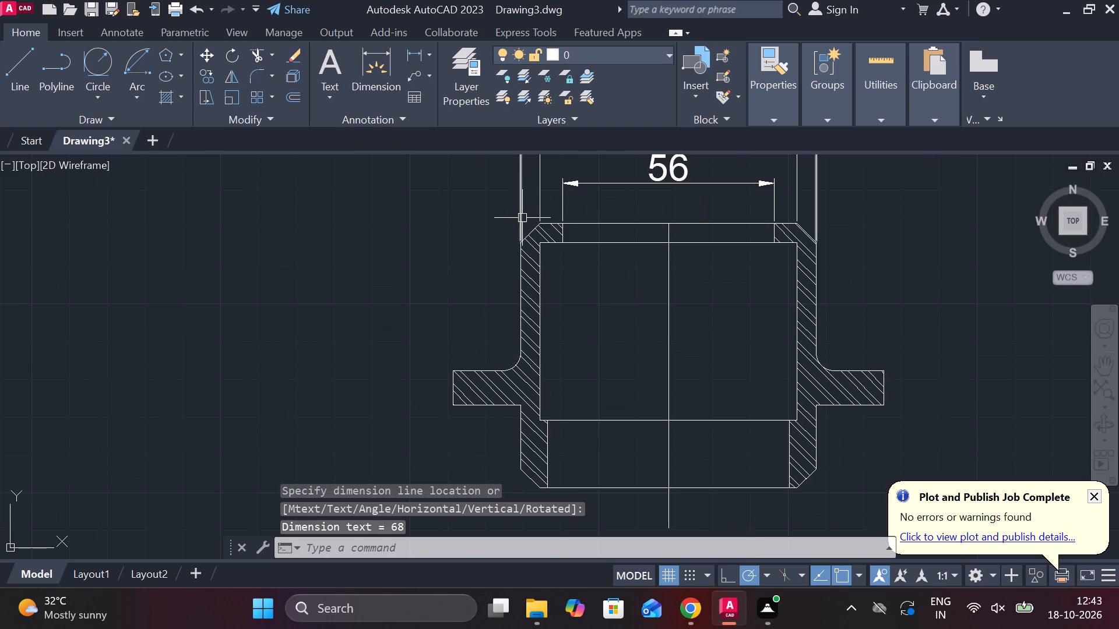
pyautogui.scroll(1, 524, 218)
pyautogui.press('space')
pyautogui.click(551, 219)
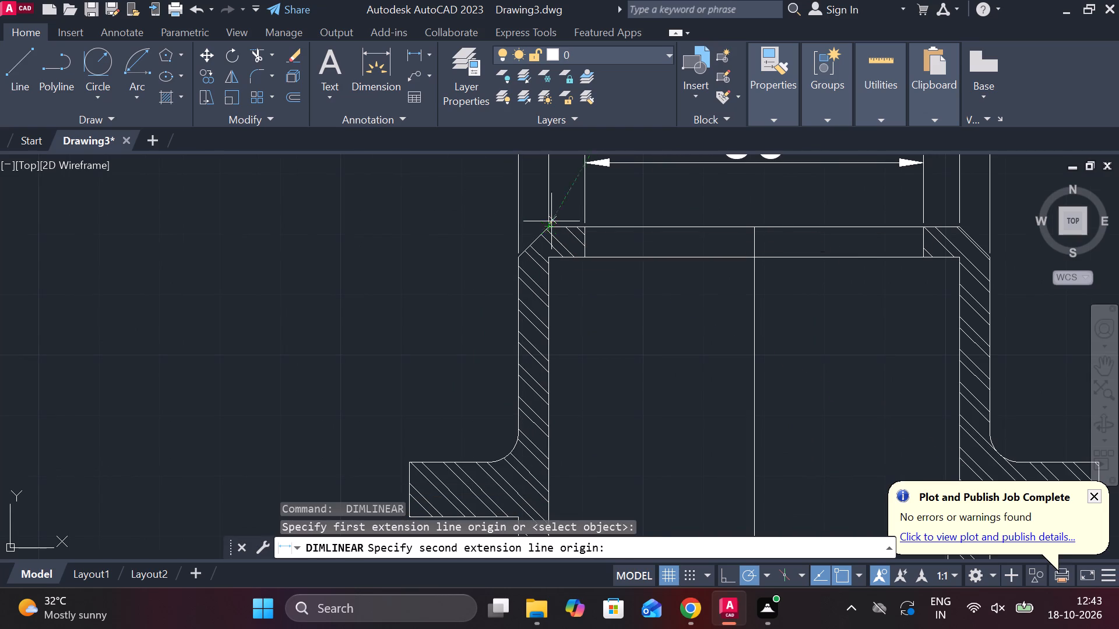
pyautogui.click(553, 256)
pyautogui.scroll(-1, 456, 252)
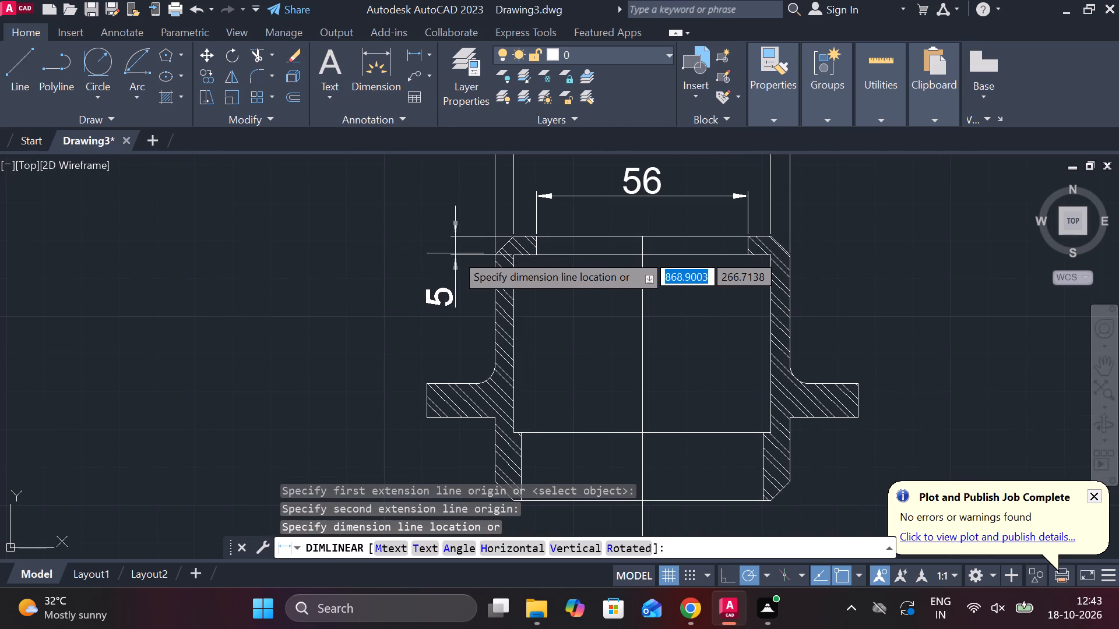
pyautogui.click(468, 256)
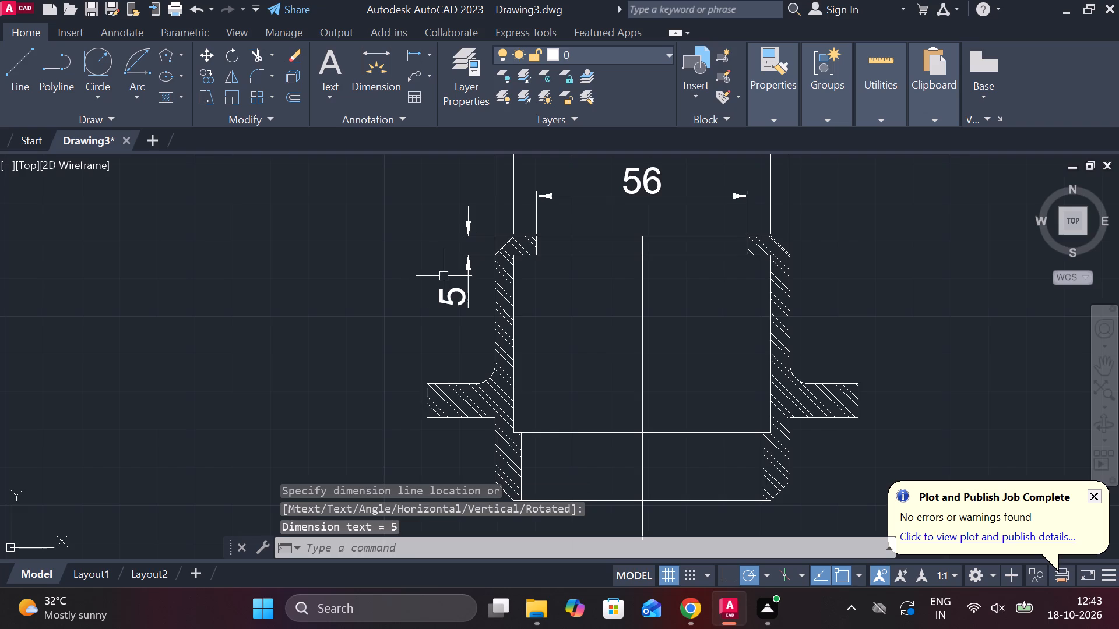
# Dimension the body's overall height from top edge to bottom edge, placed outside the left flange.
pyautogui.moveTo(431, 280); pyautogui.dragTo(450, 252, button='middle')
pyautogui.press('space')
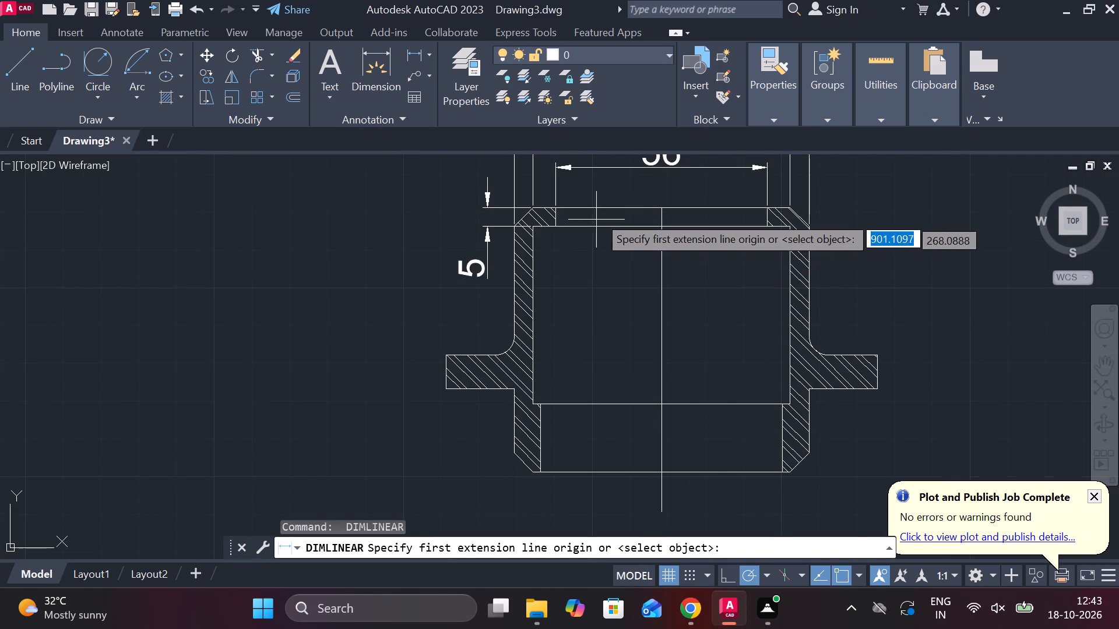
pyautogui.click(603, 203)
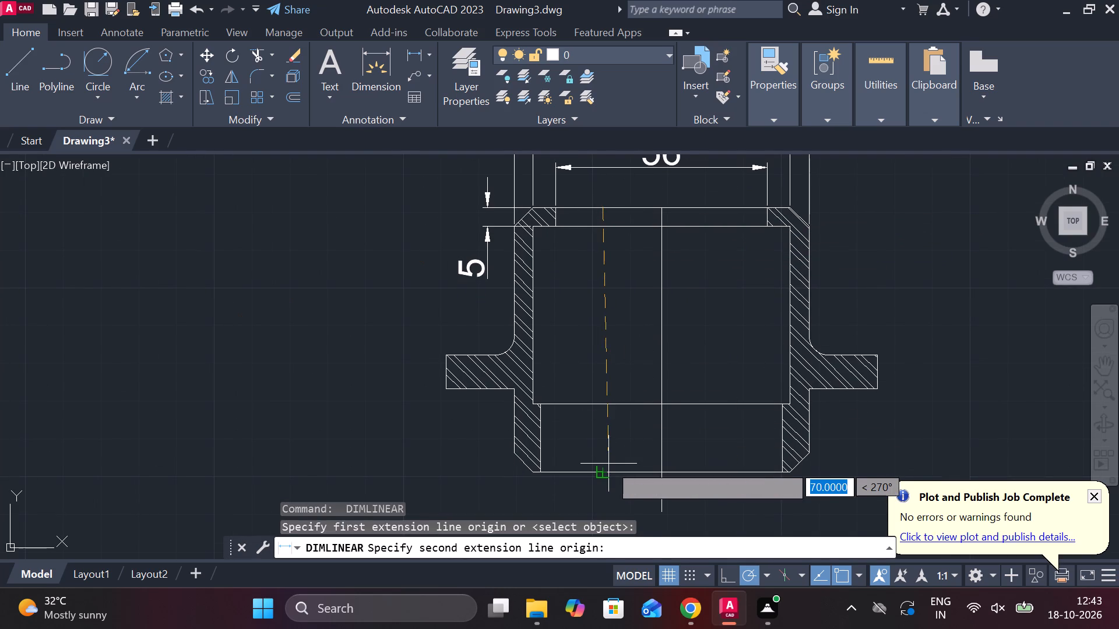
pyautogui.click(606, 469)
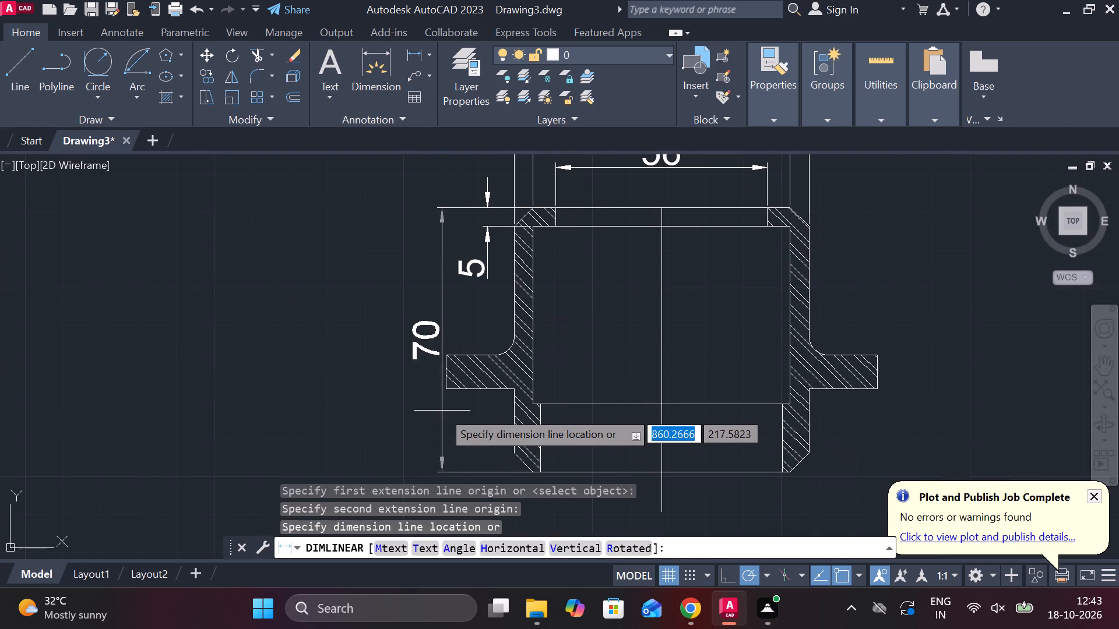
pyautogui.click(352, 405)
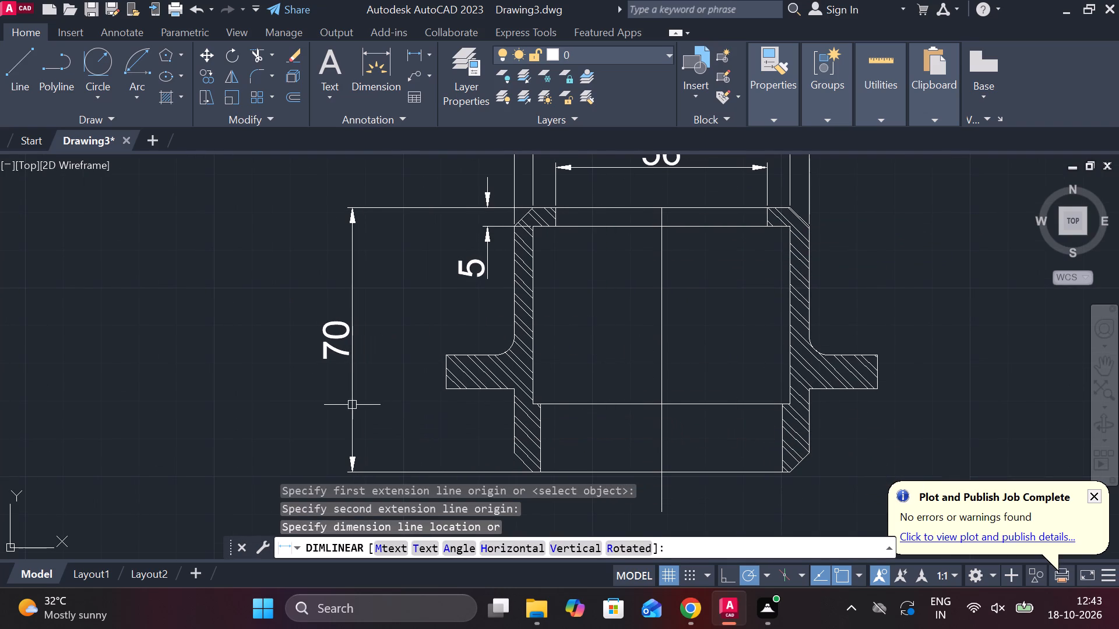
# Add a vertical linear dimension for the left flange's thickness, placed just outside the flange end.
pyautogui.press('space')
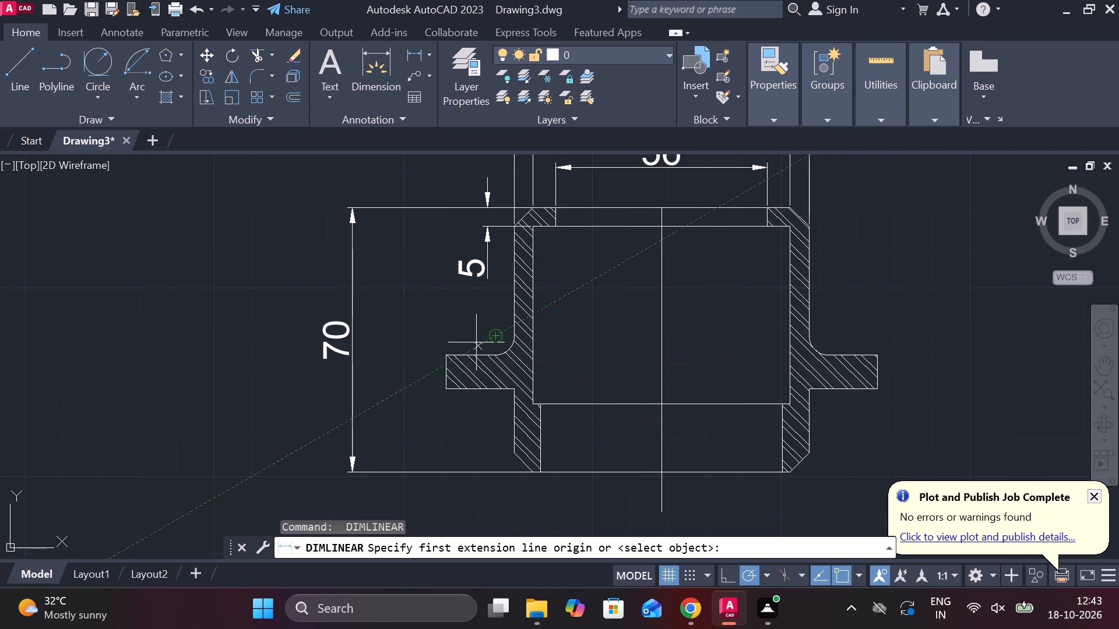
pyautogui.click(440, 356)
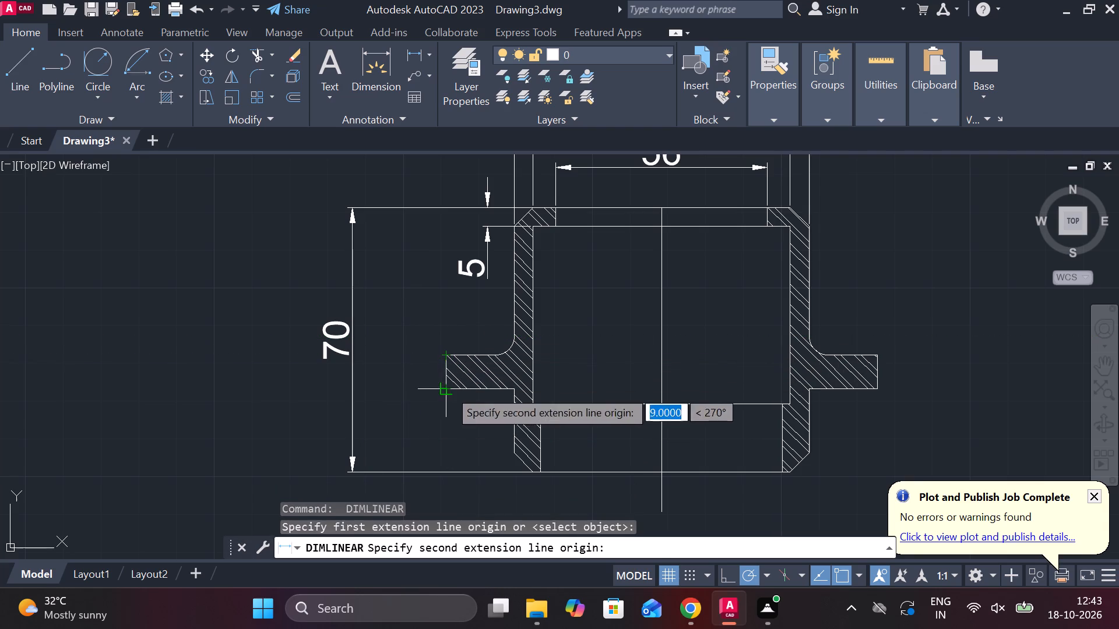
pyautogui.click(448, 389)
pyautogui.click(408, 372)
# Dimension the height from the left flange's underside to the body's bottom edge, placed beneath the flange.
pyautogui.moveTo(437, 404); pyautogui.dragTo(428, 342, button='middle')
pyautogui.press('space')
pyautogui.click(446, 331)
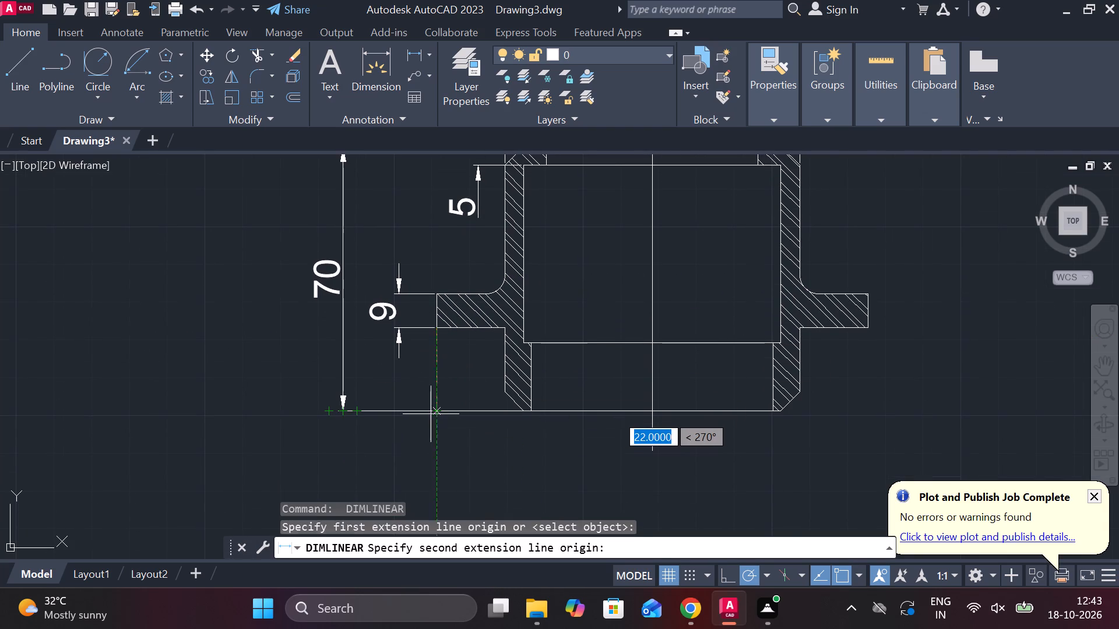
pyautogui.click(432, 414)
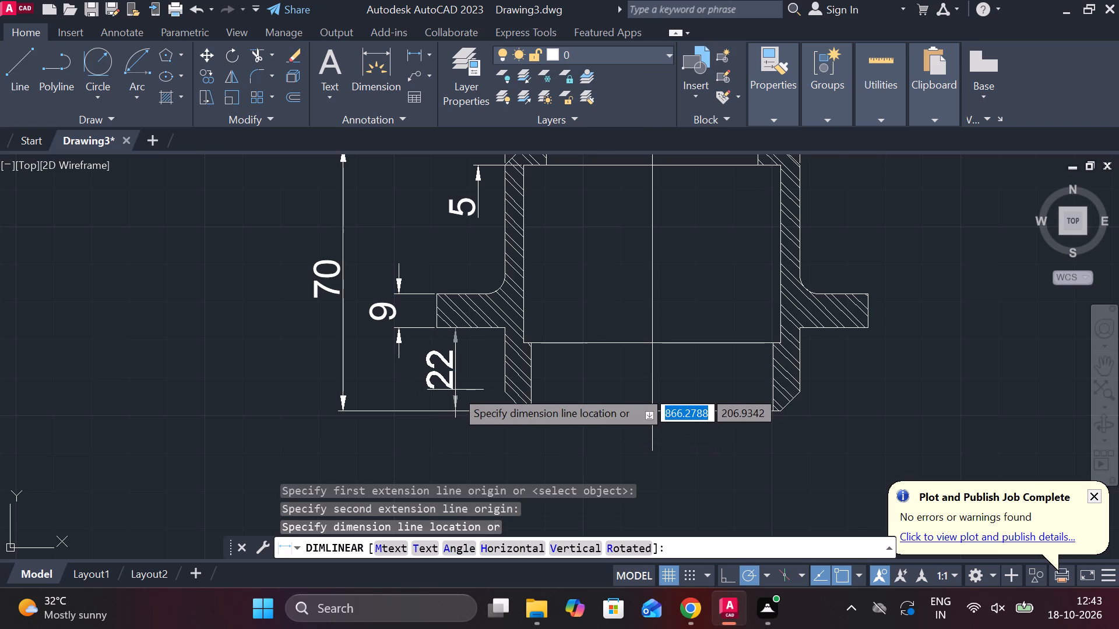
pyautogui.click(455, 390)
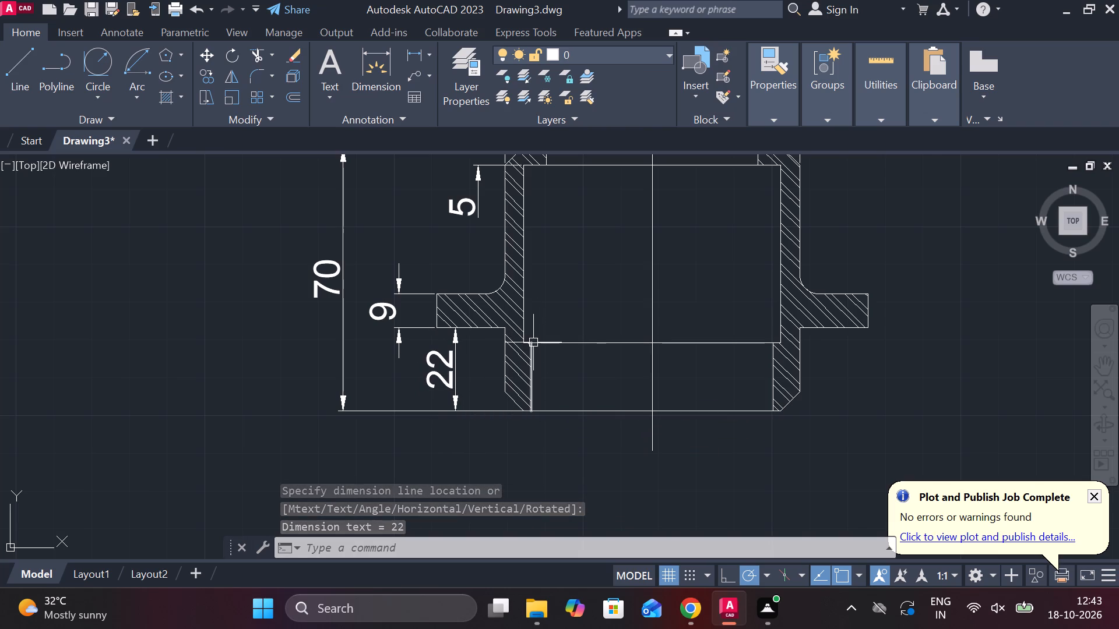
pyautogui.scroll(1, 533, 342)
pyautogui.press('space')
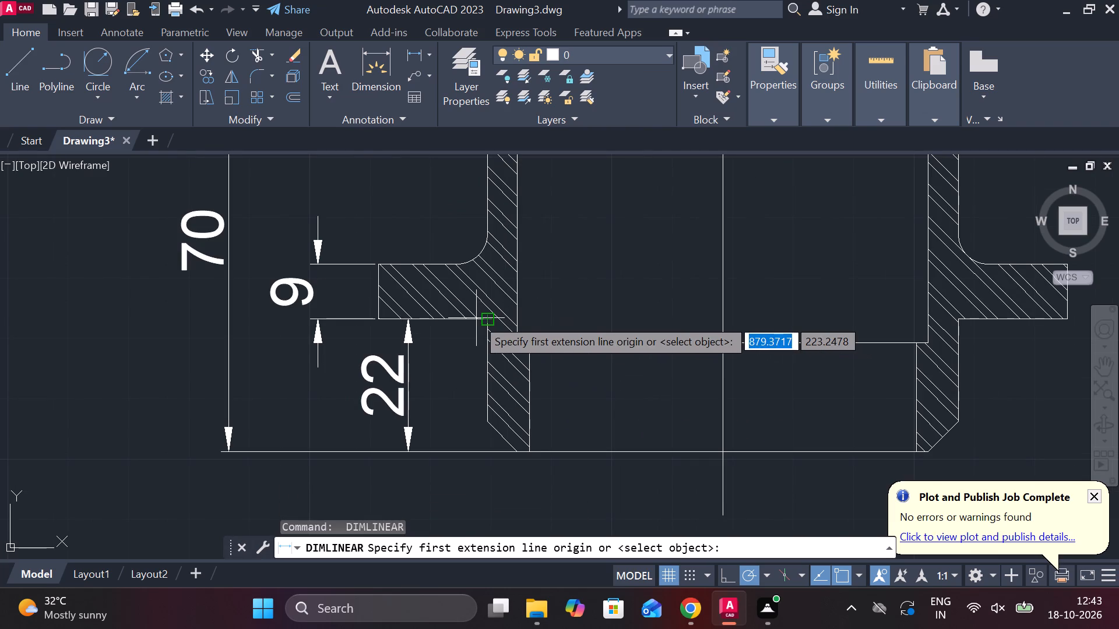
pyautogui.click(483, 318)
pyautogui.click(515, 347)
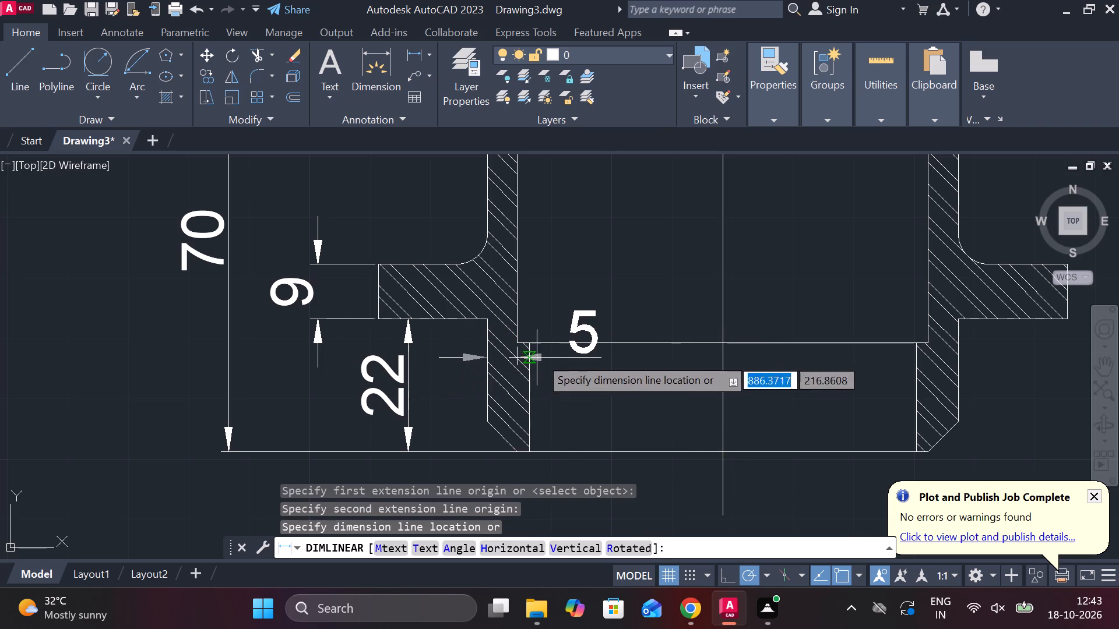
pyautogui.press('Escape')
# Dimension the vertical offset between the flange underside level and the inner bore's step, placed at the right flange.
pyautogui.moveTo(762, 355); pyautogui.dragTo(413, 333, button='middle')
pyautogui.scroll(2, 645, 319)
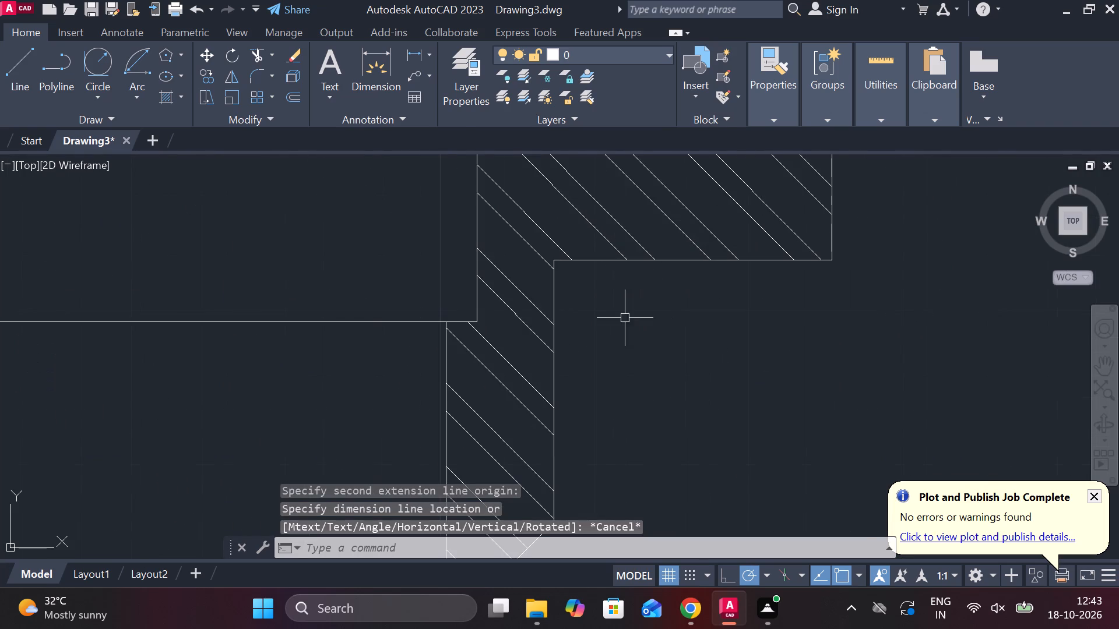
pyautogui.press('space')
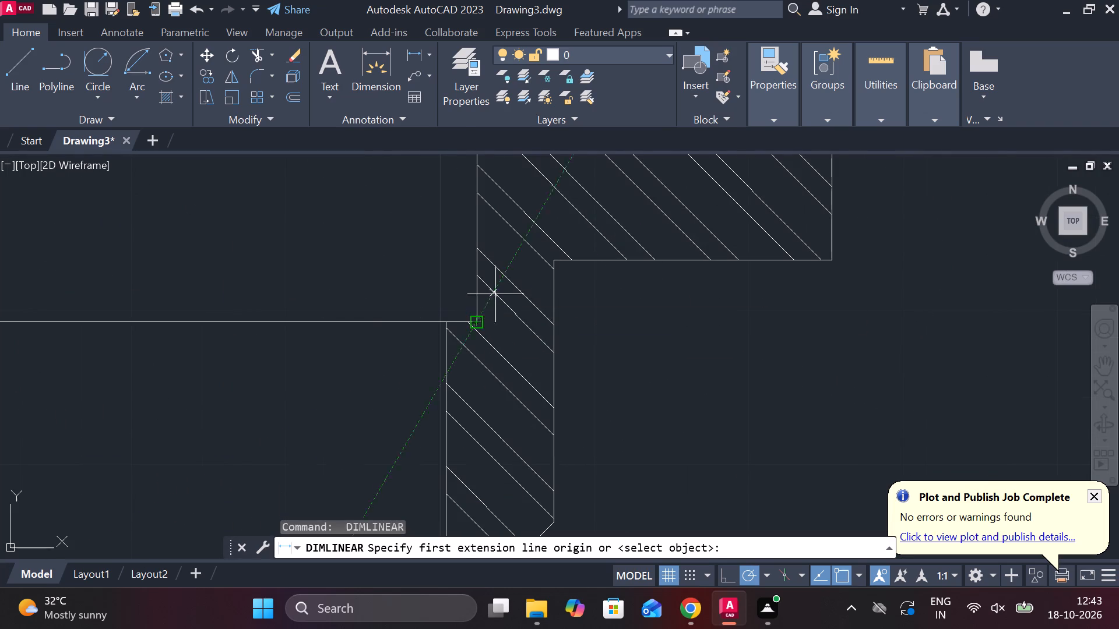
pyautogui.click(474, 260)
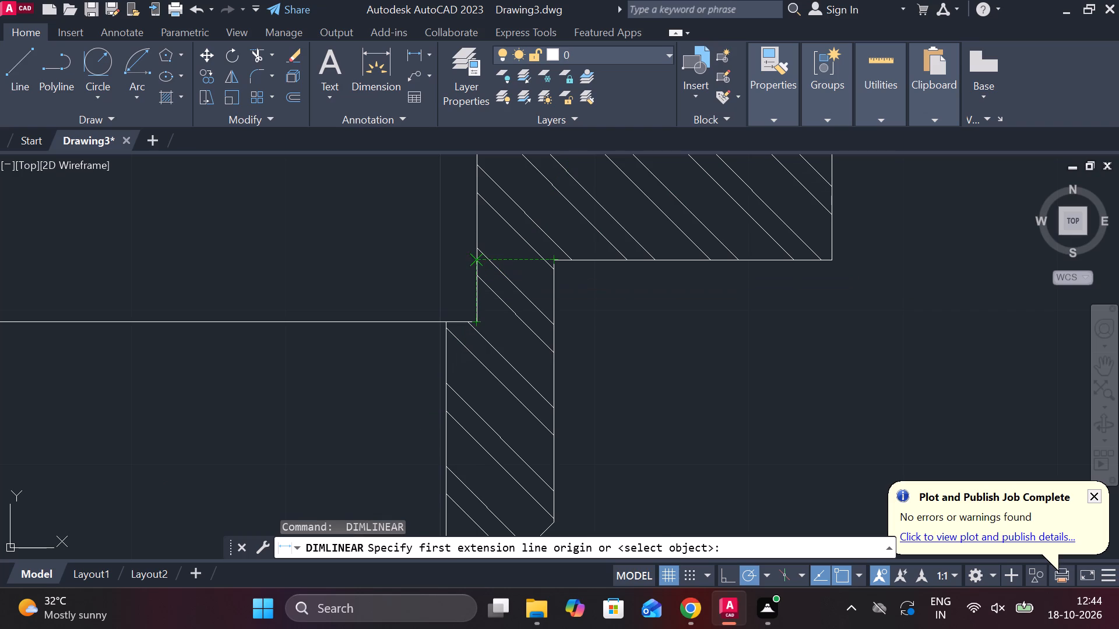
pyautogui.click(470, 324)
pyautogui.scroll(-2, 674, 329)
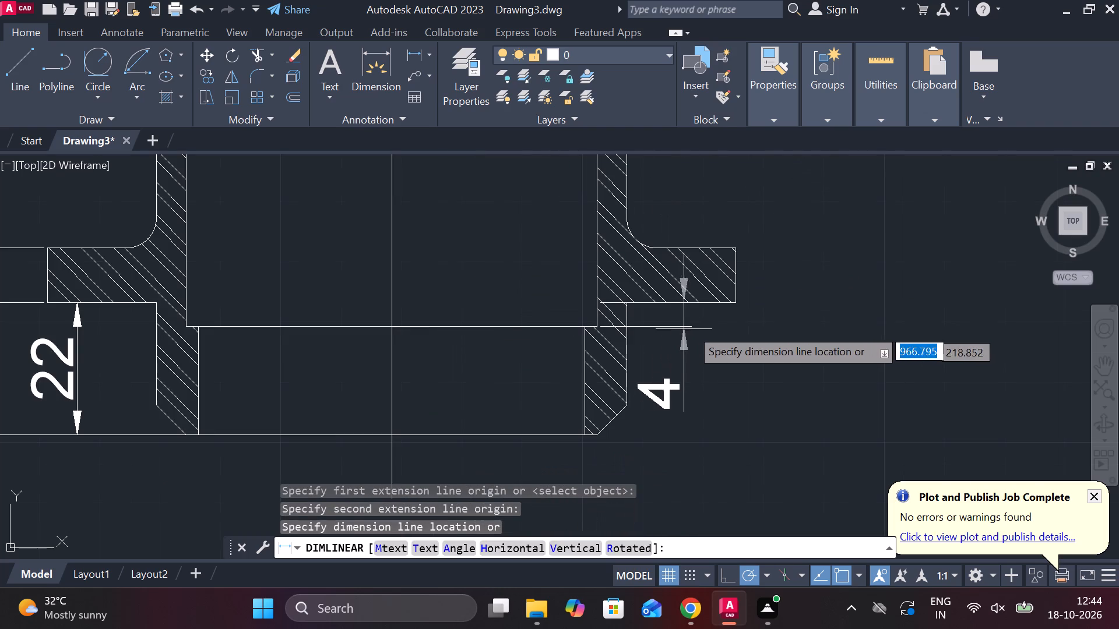
pyautogui.click(701, 321)
# Add a linear dimension for the lower bore's width, placed below the section view.
pyautogui.scroll(-1, 705, 329)
pyautogui.press('space')
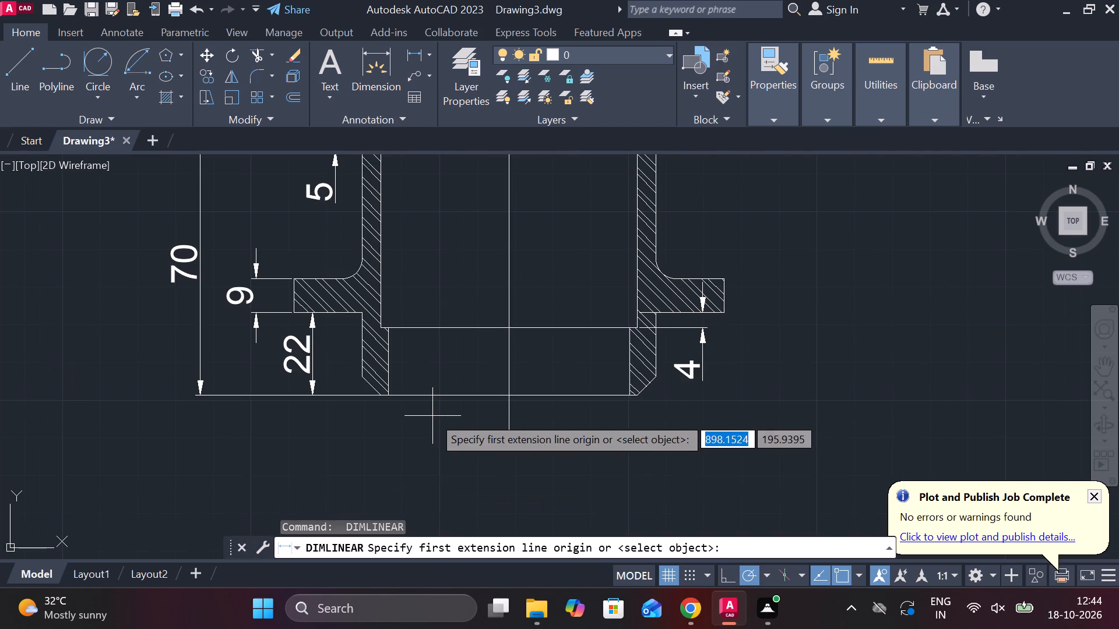
pyautogui.click(398, 395)
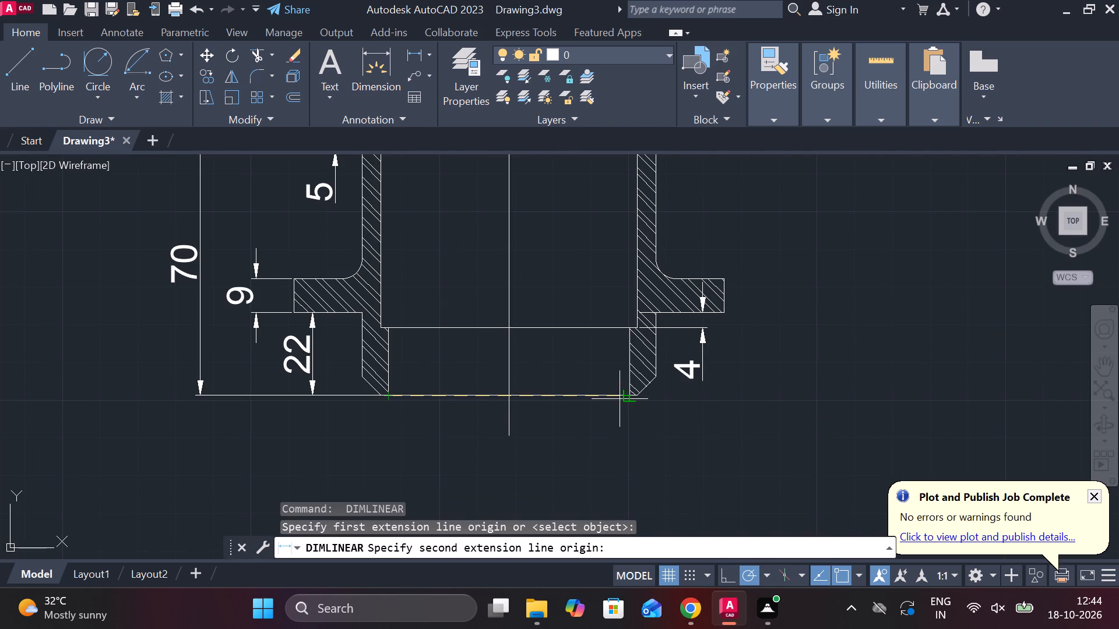
pyautogui.click(620, 399)
pyautogui.moveTo(590, 422); pyautogui.dragTo(604, 385, button='middle')
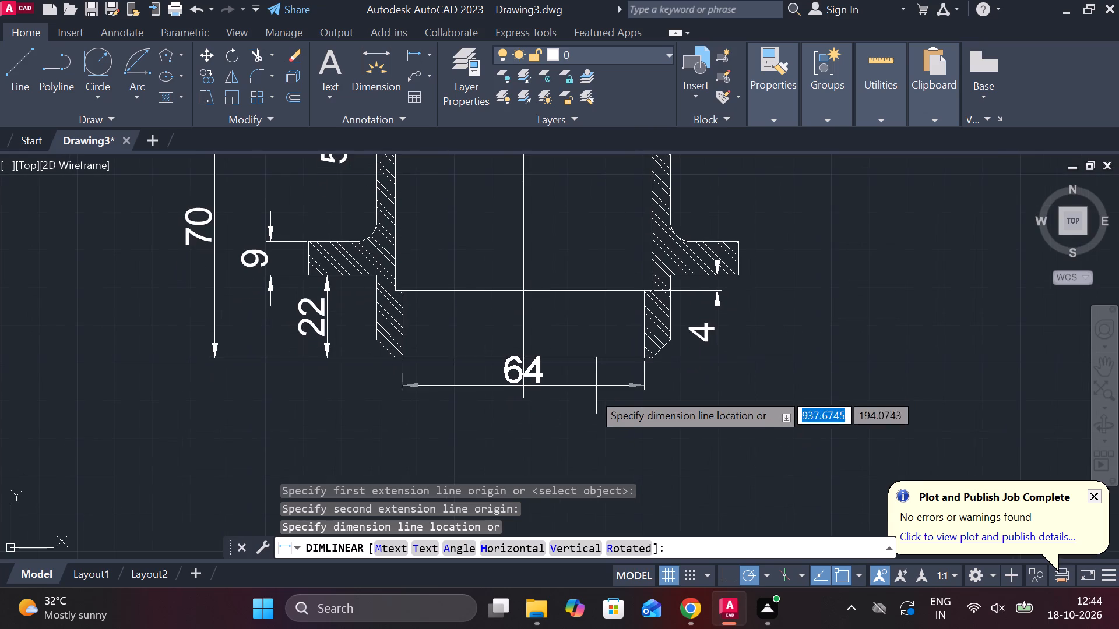
pyautogui.click(585, 408)
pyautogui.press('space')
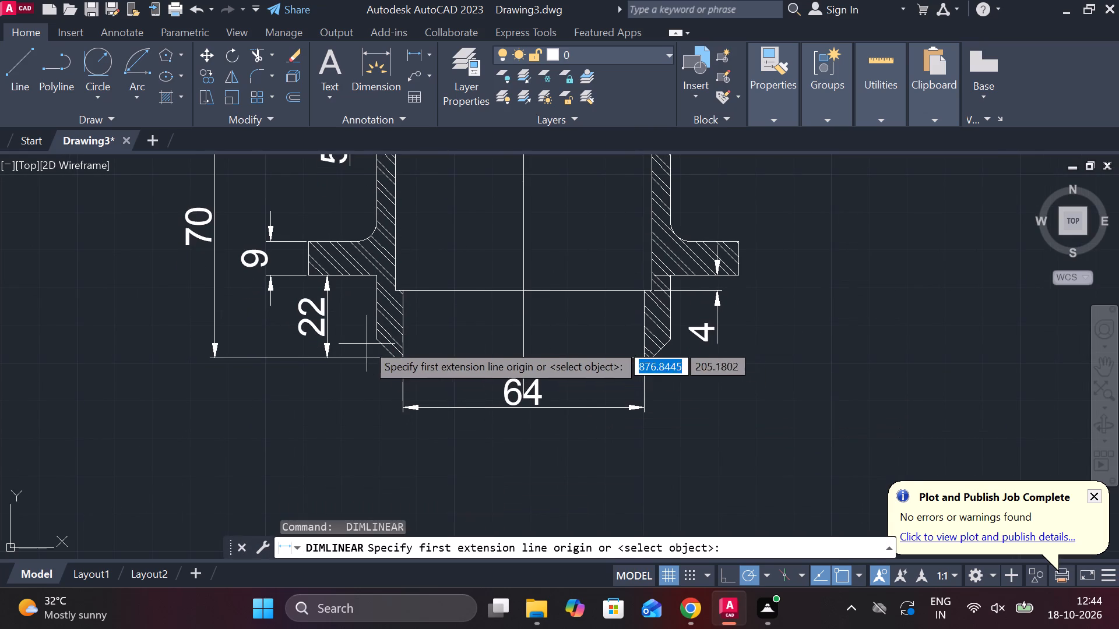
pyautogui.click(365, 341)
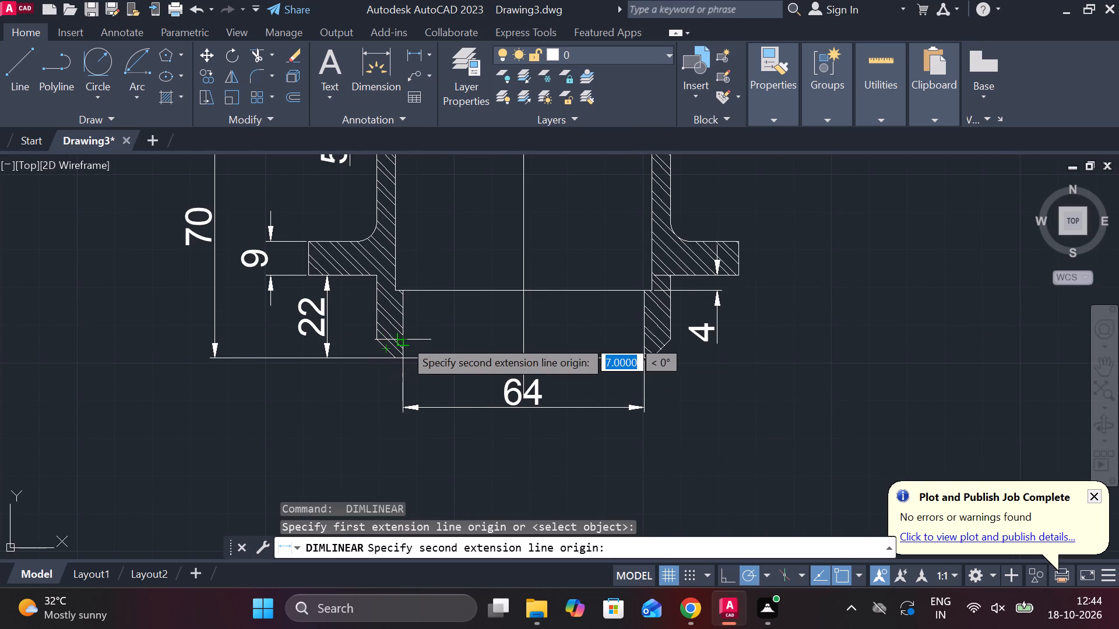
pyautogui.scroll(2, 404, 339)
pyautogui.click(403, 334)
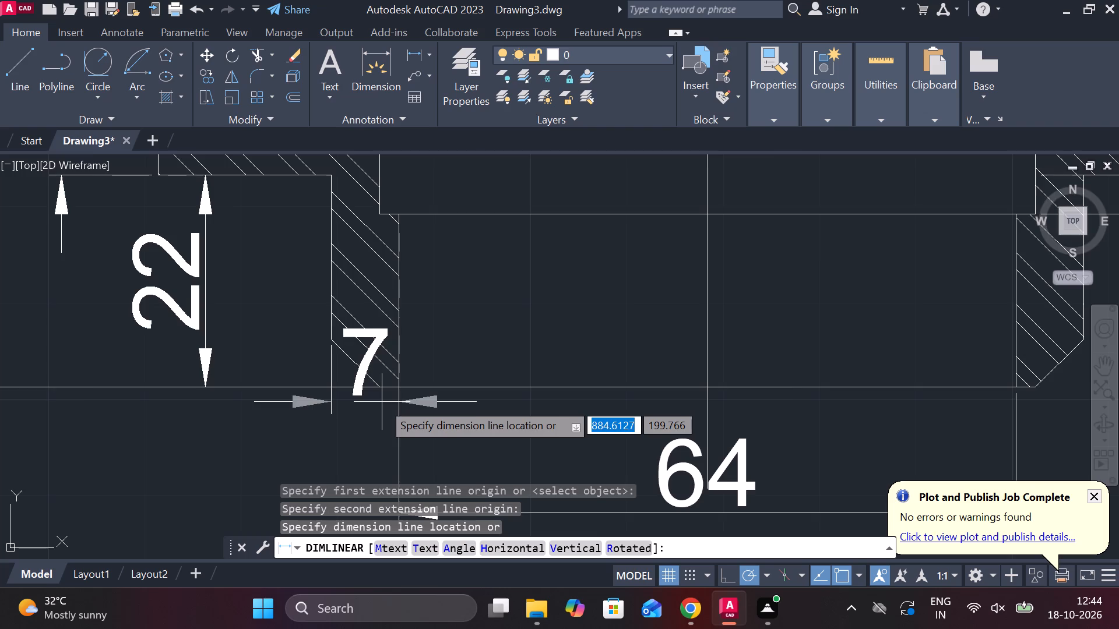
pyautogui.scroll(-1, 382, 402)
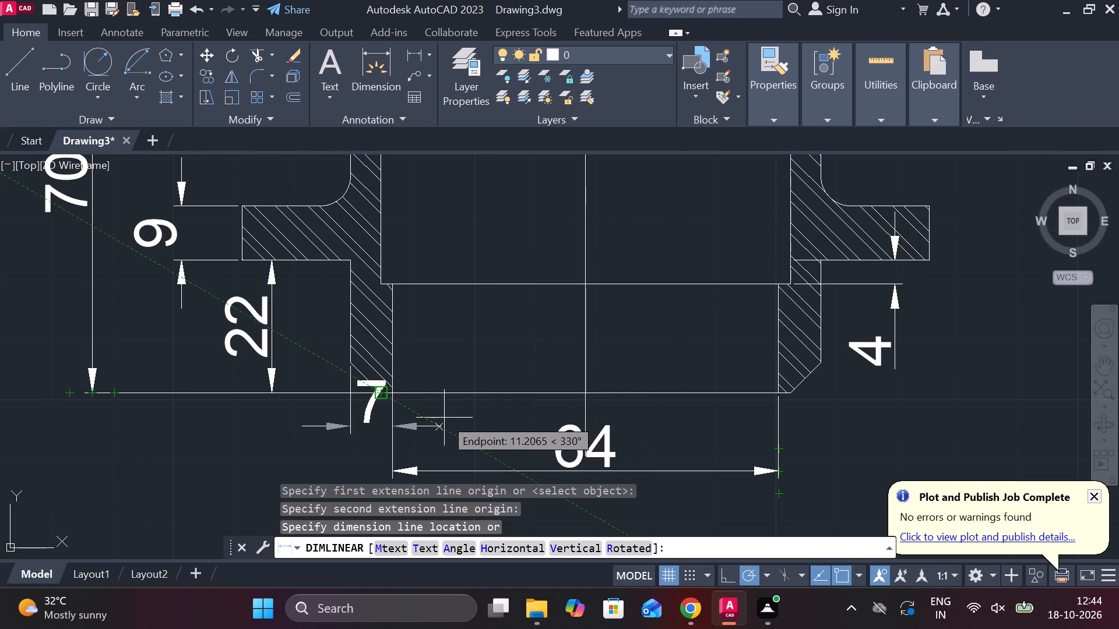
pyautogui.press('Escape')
# Add a linear dimension for the overall width across both flanges, placed below the lower bore's width dimension.
pyautogui.scroll(-2, 444, 418)
pyautogui.scroll(2, 588, 354)
pyautogui.moveTo(611, 432); pyautogui.dragTo(611, 430, button='middle')
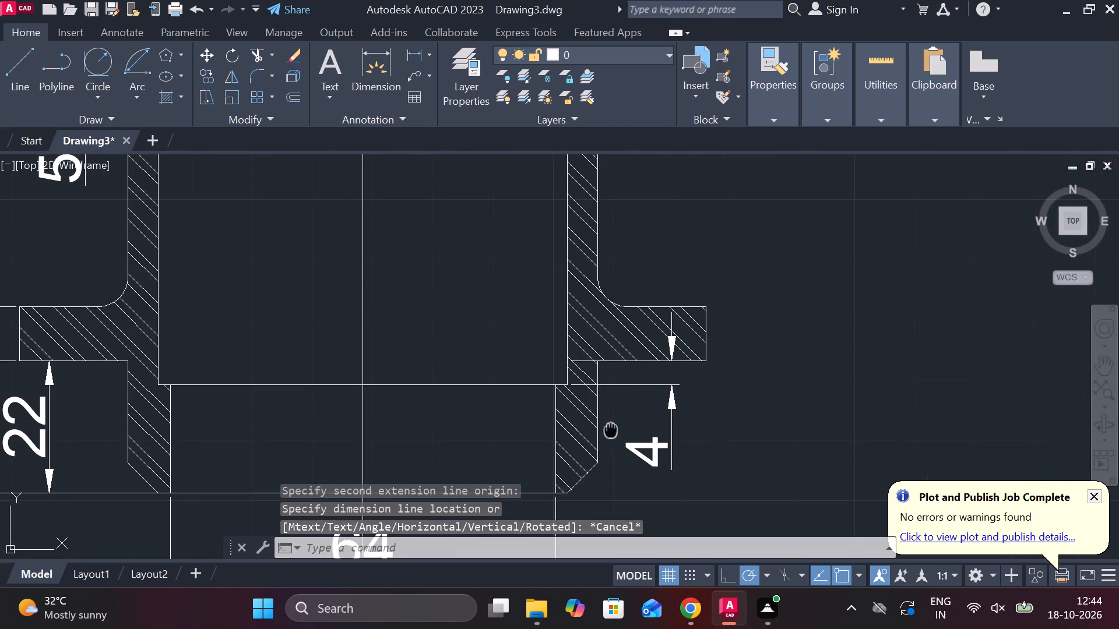
pyautogui.moveTo(611, 430); pyautogui.dragTo(611, 386, button='middle')
pyautogui.scroll(-2, 611, 393)
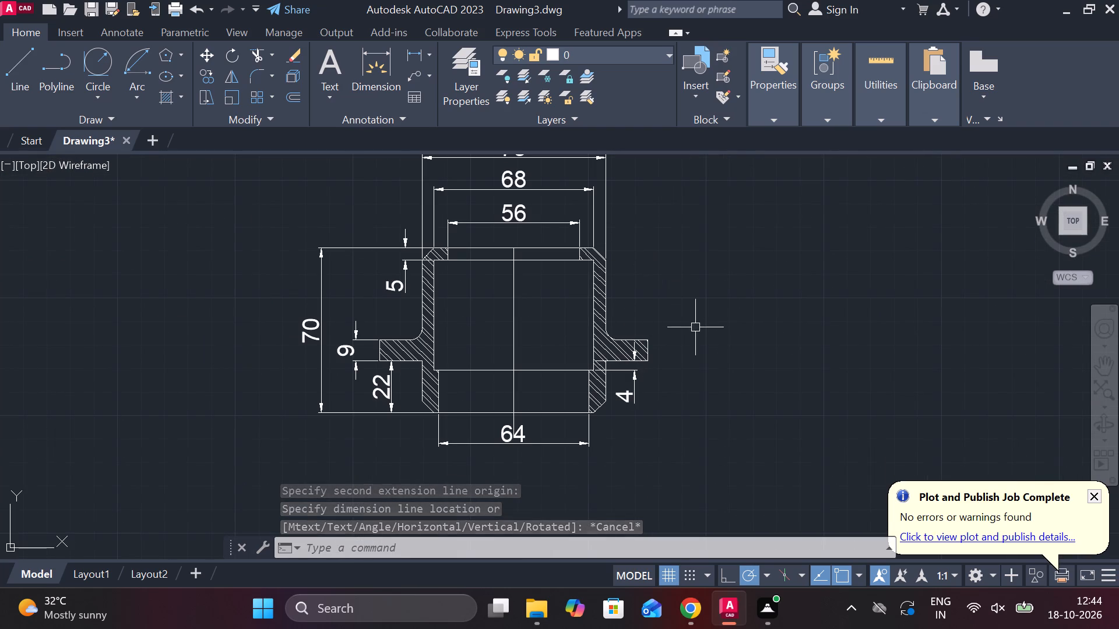
pyautogui.press('space')
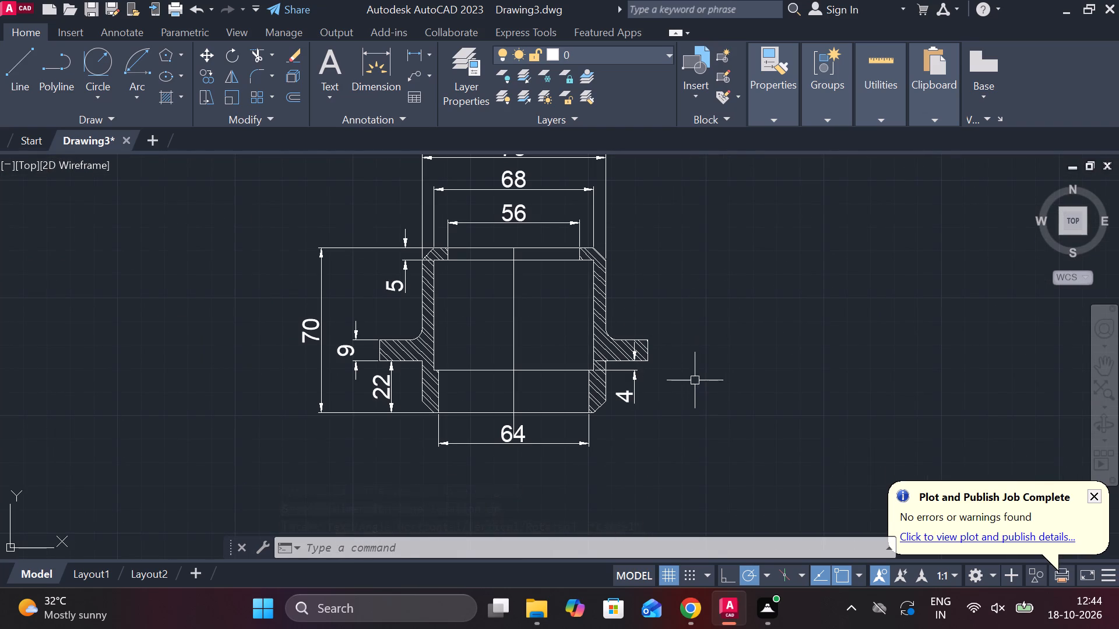
pyautogui.click(382, 368)
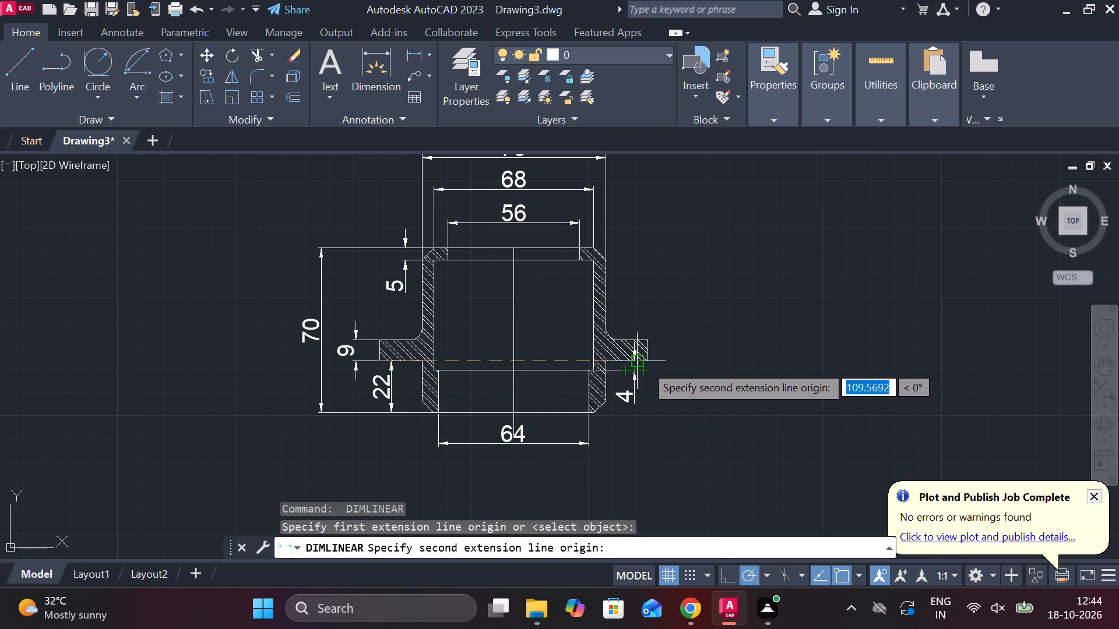
pyautogui.click(652, 363)
pyautogui.moveTo(626, 345); pyautogui.dragTo(628, 336, button='middle')
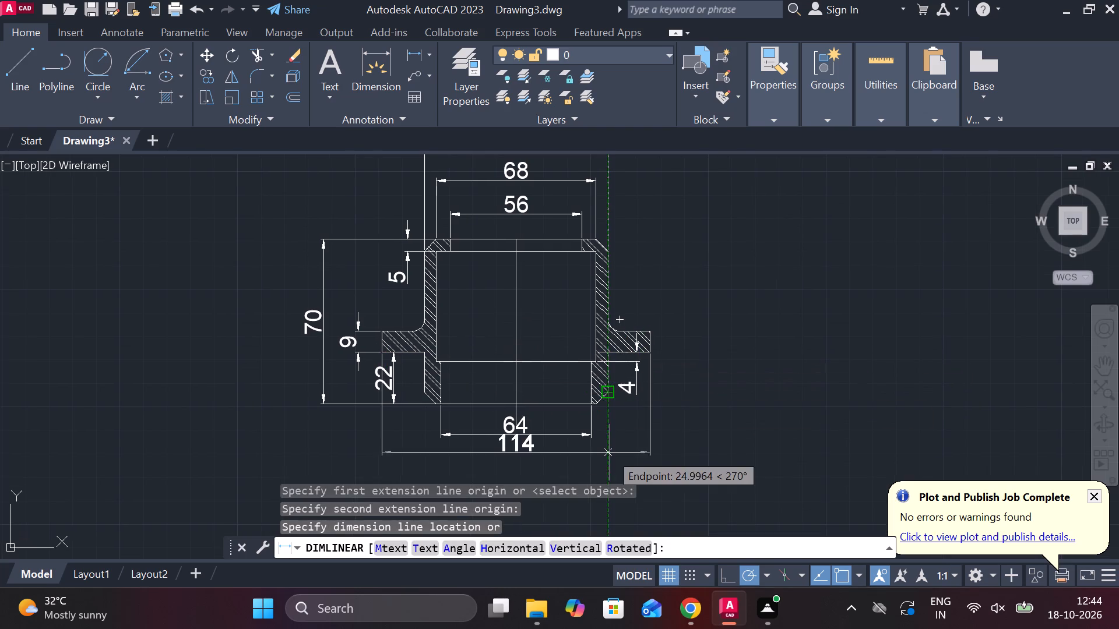
pyautogui.moveTo(609, 454); pyautogui.dragTo(610, 388, button='middle')
pyautogui.click(596, 411)
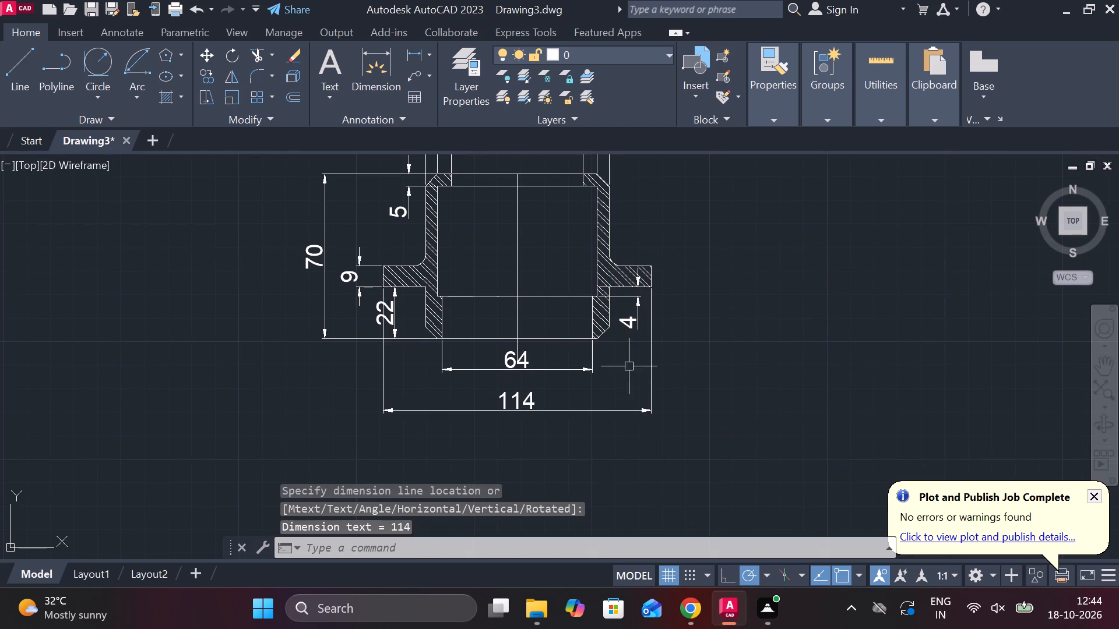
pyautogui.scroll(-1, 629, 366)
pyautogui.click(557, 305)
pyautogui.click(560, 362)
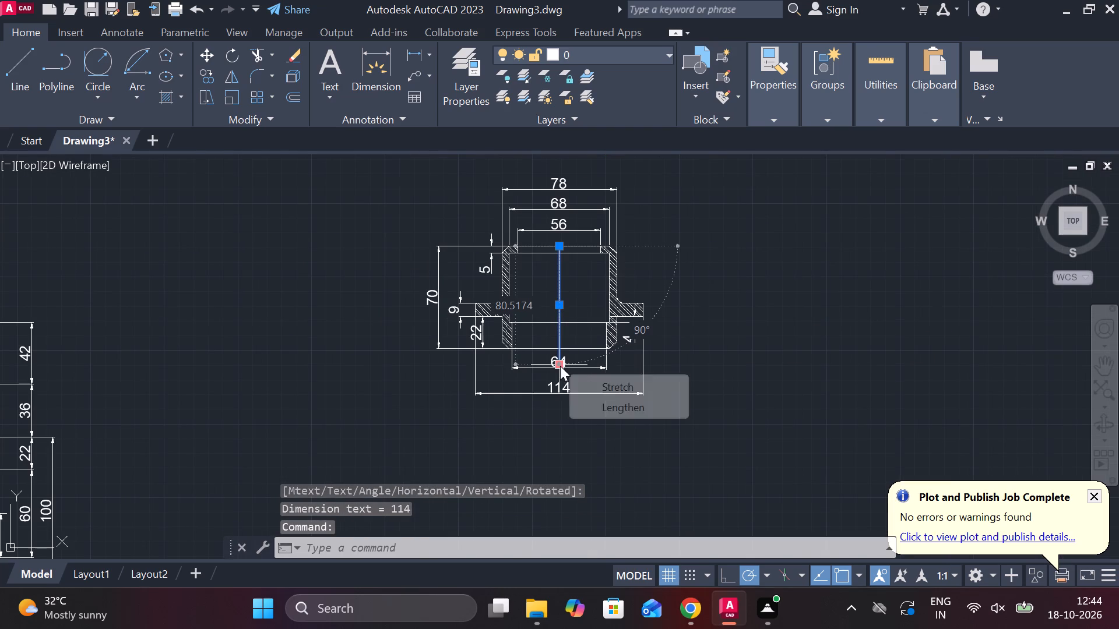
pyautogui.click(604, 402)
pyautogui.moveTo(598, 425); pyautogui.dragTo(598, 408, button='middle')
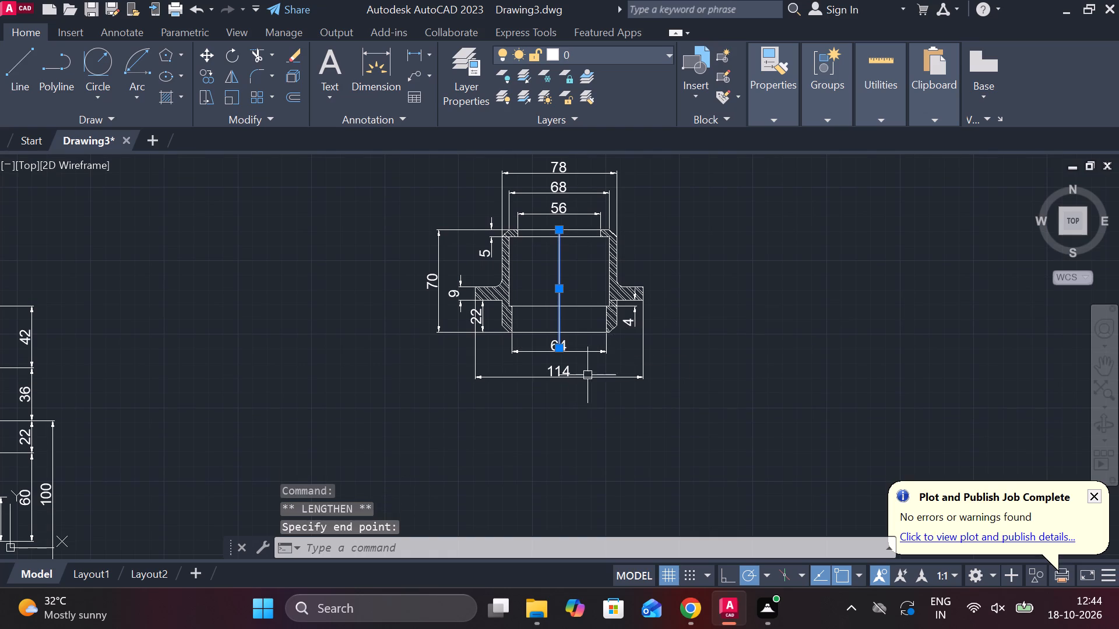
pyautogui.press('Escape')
# Move the 22 dimension beneath the left flange slightly inward, closer to the hatched body wall.
pyautogui.scroll(2, 392, 323)
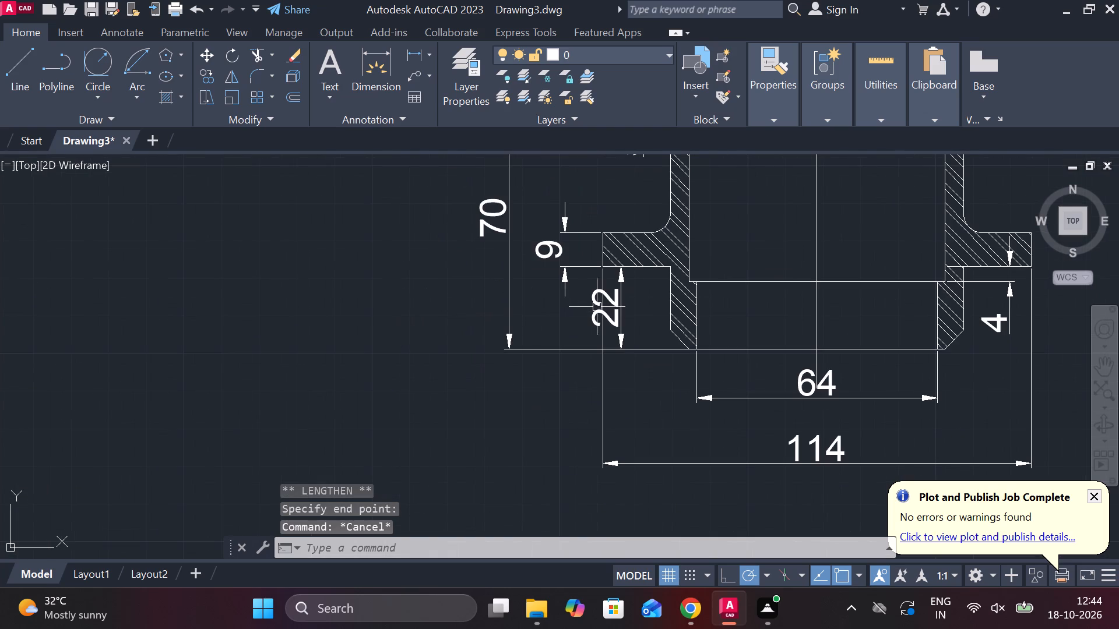
pyautogui.click(613, 305)
pyautogui.click(609, 308)
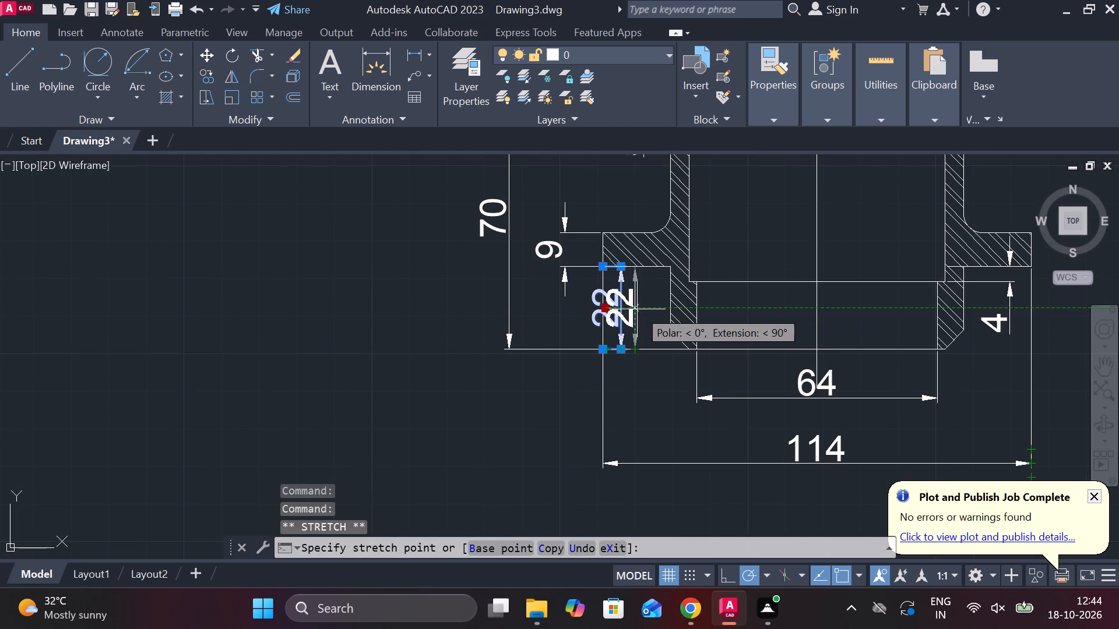
pyautogui.click(639, 309)
pyautogui.press('Escape')
# Lengthen the section's vertical centreline straight downward, well past the overall flange width dimension.
pyautogui.moveTo(640, 337); pyautogui.dragTo(399, 150, button='middle')
pyautogui.moveTo(538, 209); pyautogui.dragTo(539, 210, button='middle')
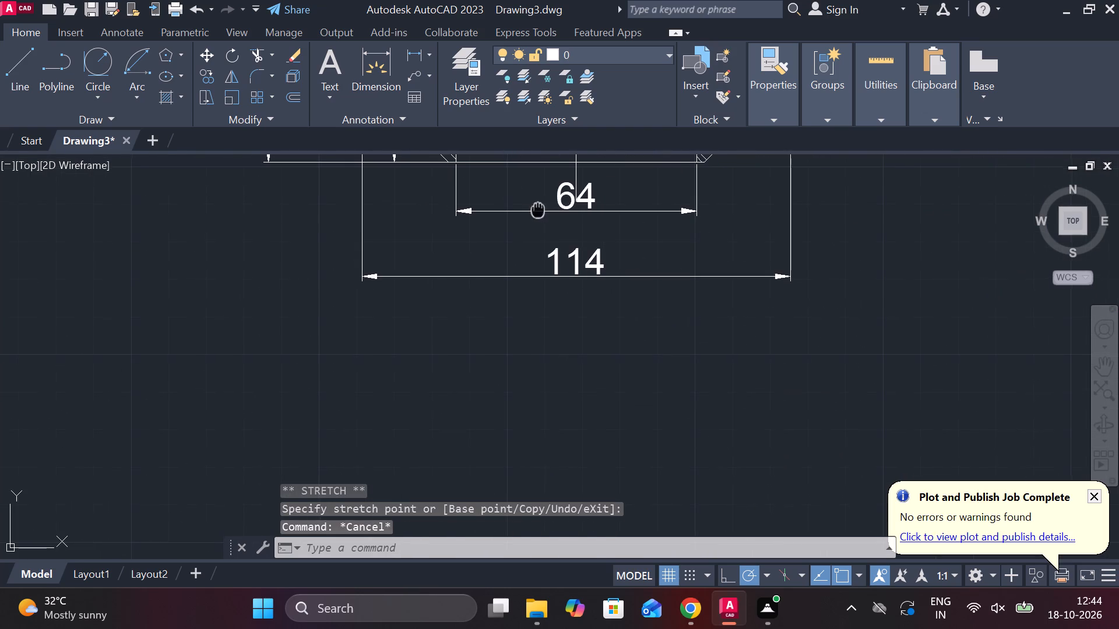
pyautogui.moveTo(539, 210); pyautogui.dragTo(465, 379, button='middle')
pyautogui.click(503, 222)
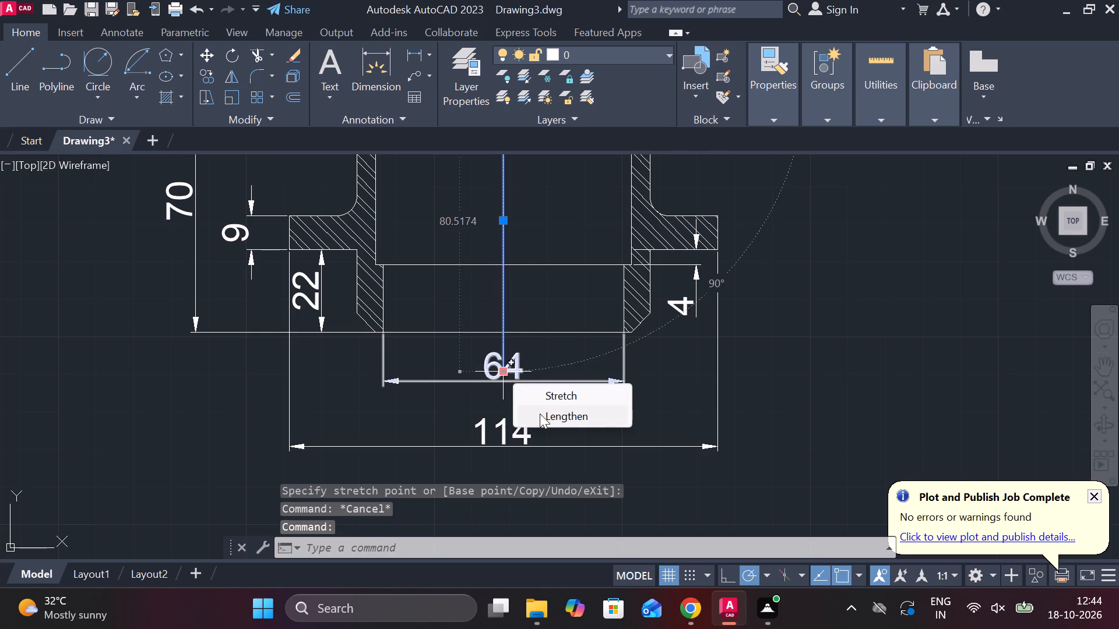
pyautogui.click(540, 414)
pyautogui.moveTo(540, 414); pyautogui.dragTo(541, 201, button='middle')
pyautogui.scroll(-2, 549, 328)
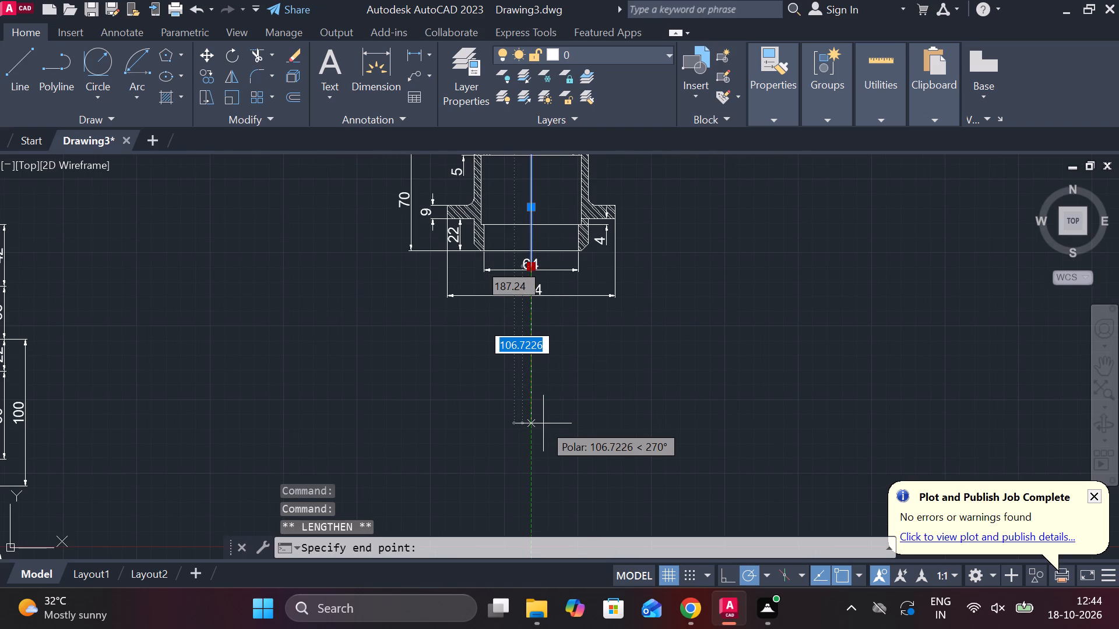
pyautogui.click(527, 475)
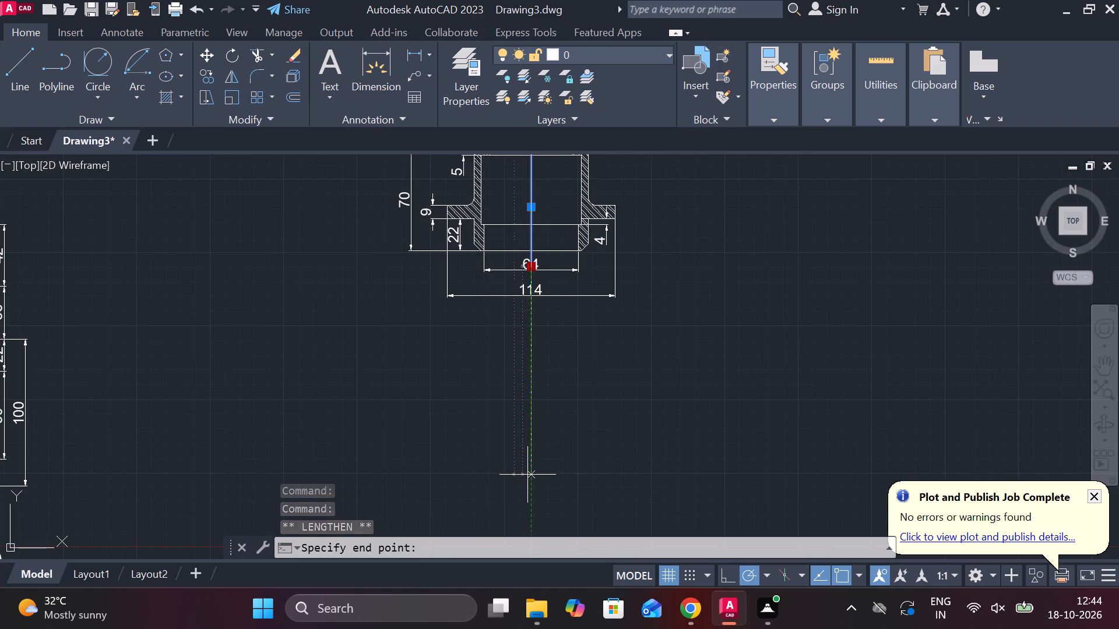
pyautogui.press('Escape')
# Add diameter symbols to the three width dimensions above the section so they read Ø78, Ø68 and Ø56.
pyautogui.moveTo(664, 375); pyautogui.dragTo(695, 377, button='middle')
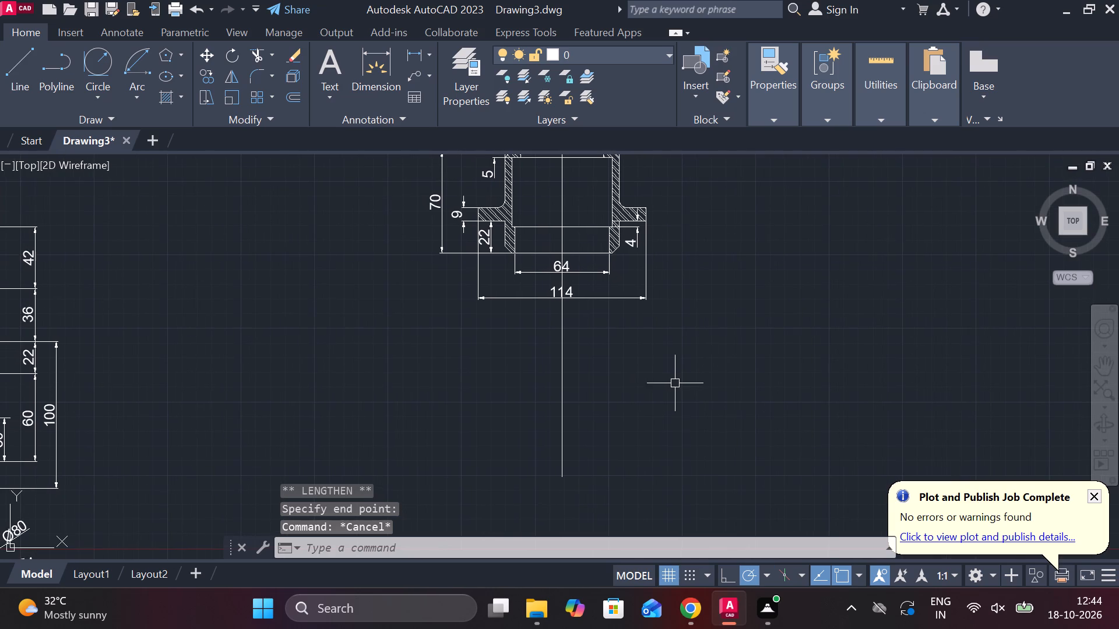
pyautogui.moveTo(664, 332); pyautogui.dragTo(671, 421, button='middle')
pyautogui.scroll(2, 642, 243)
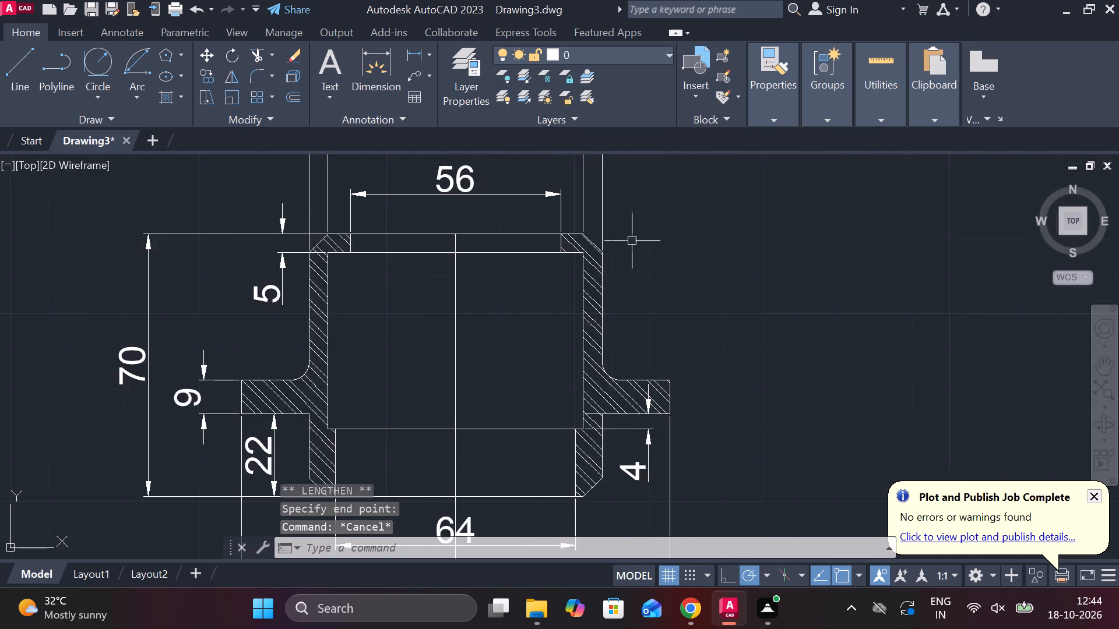
pyautogui.moveTo(636, 242); pyautogui.dragTo(700, 510, button='middle')
pyautogui.doubleClick(515, 342)
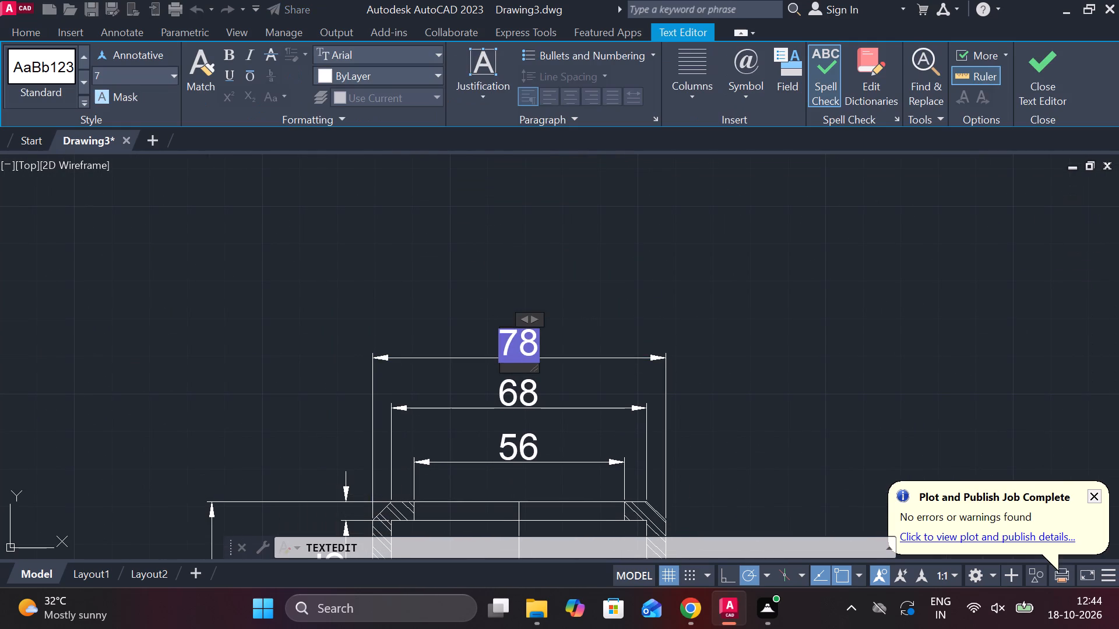
pyautogui.click(747, 105)
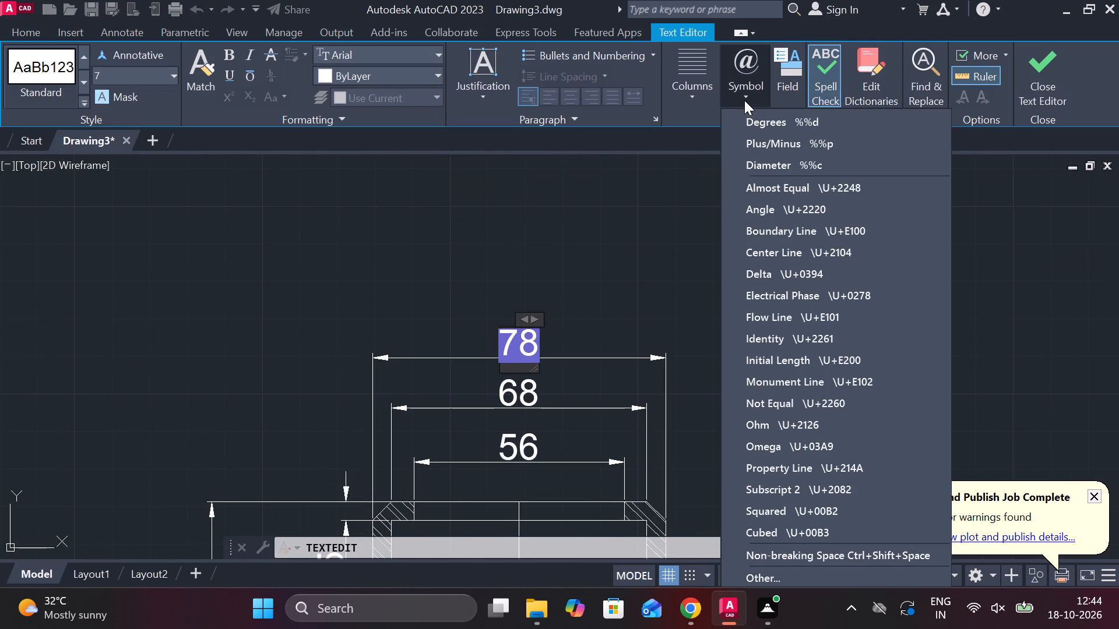
pyautogui.click(773, 164)
pyautogui.doubleClick(498, 384)
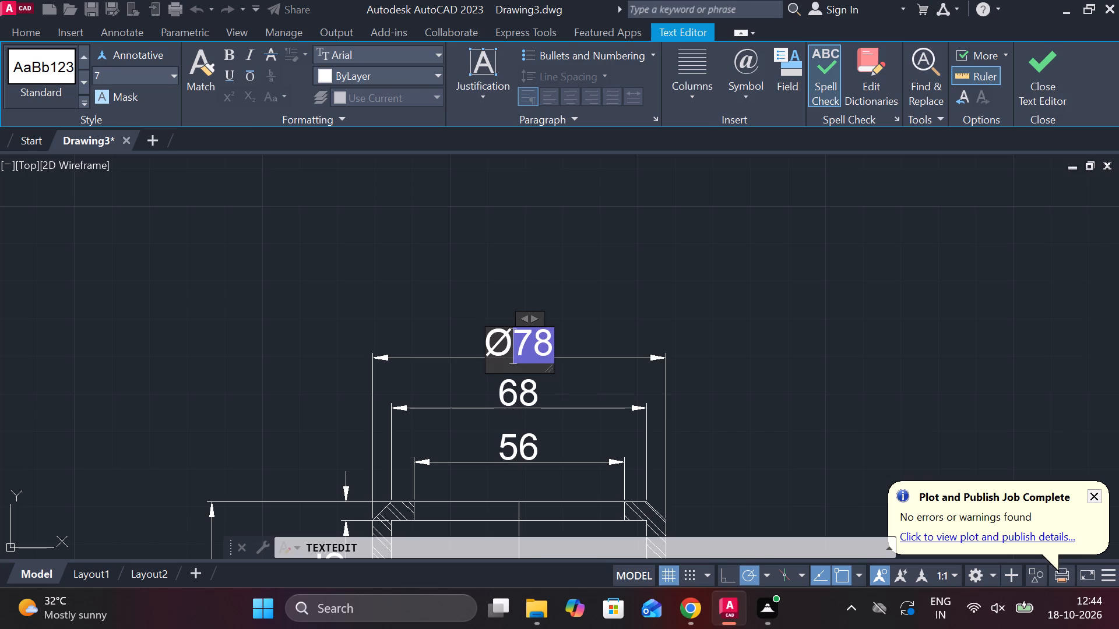
pyautogui.doubleClick(502, 390)
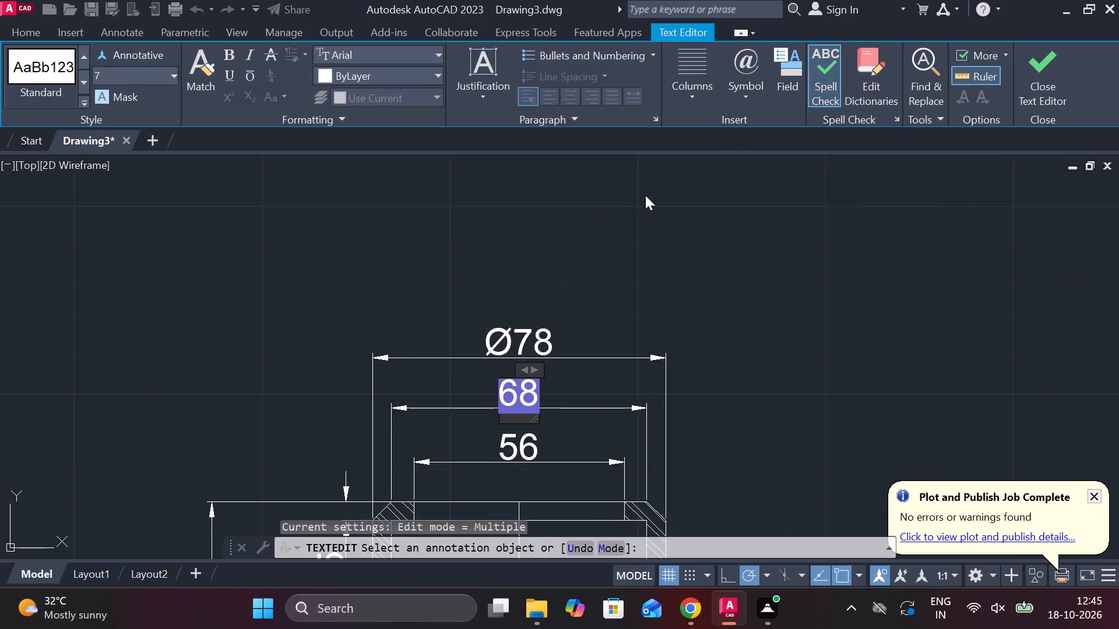
pyautogui.click(738, 97)
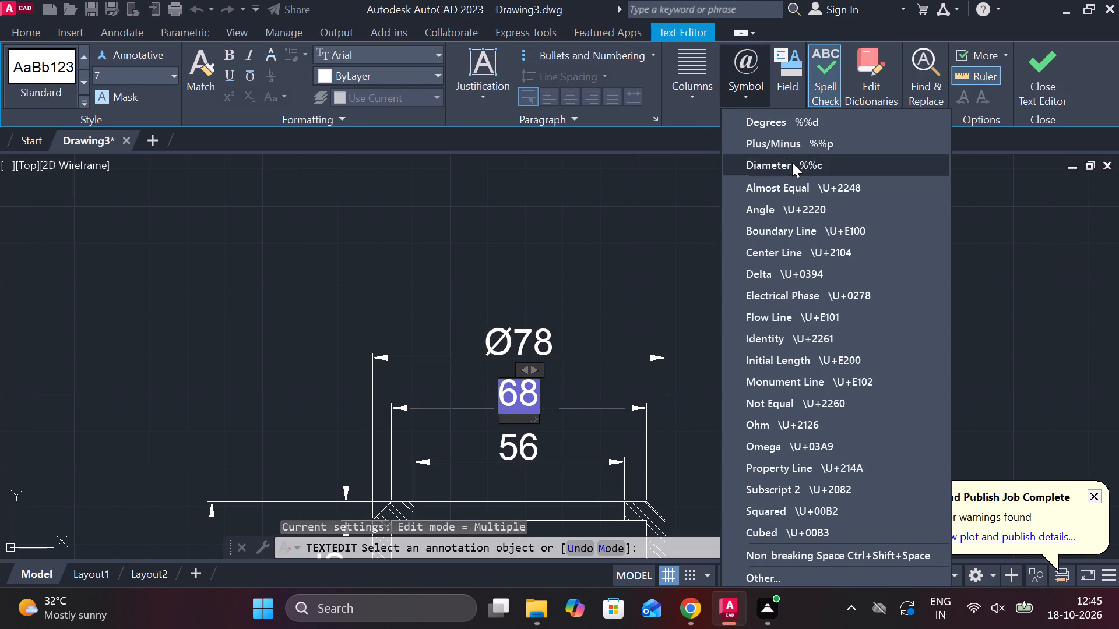
pyautogui.click(792, 162)
pyautogui.doubleClick(507, 437)
pyautogui.doubleClick(505, 440)
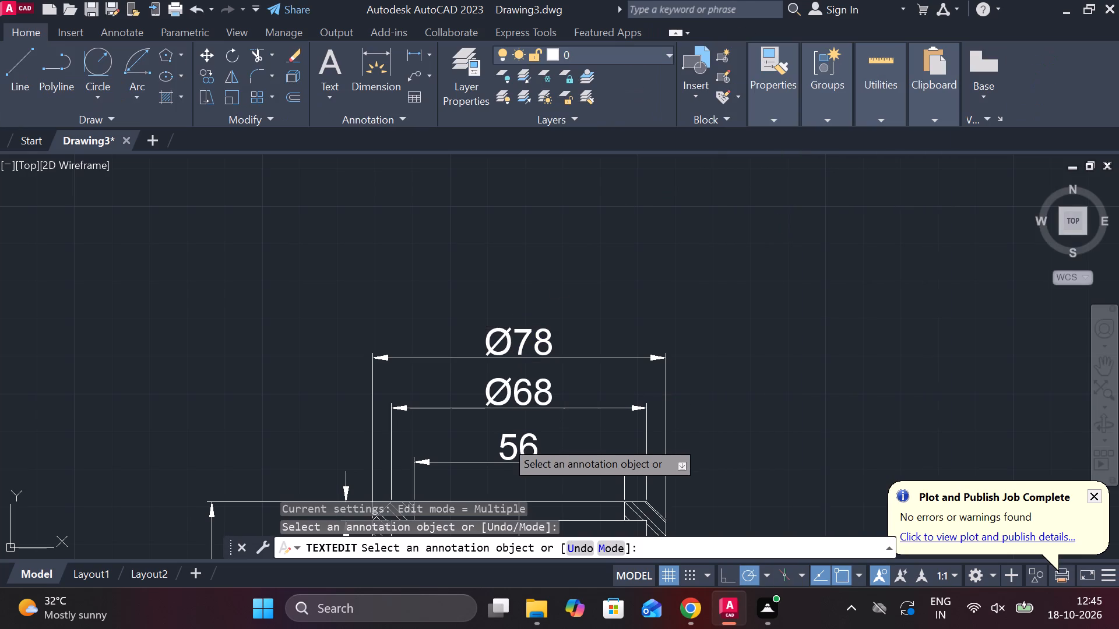
pyautogui.click(744, 93)
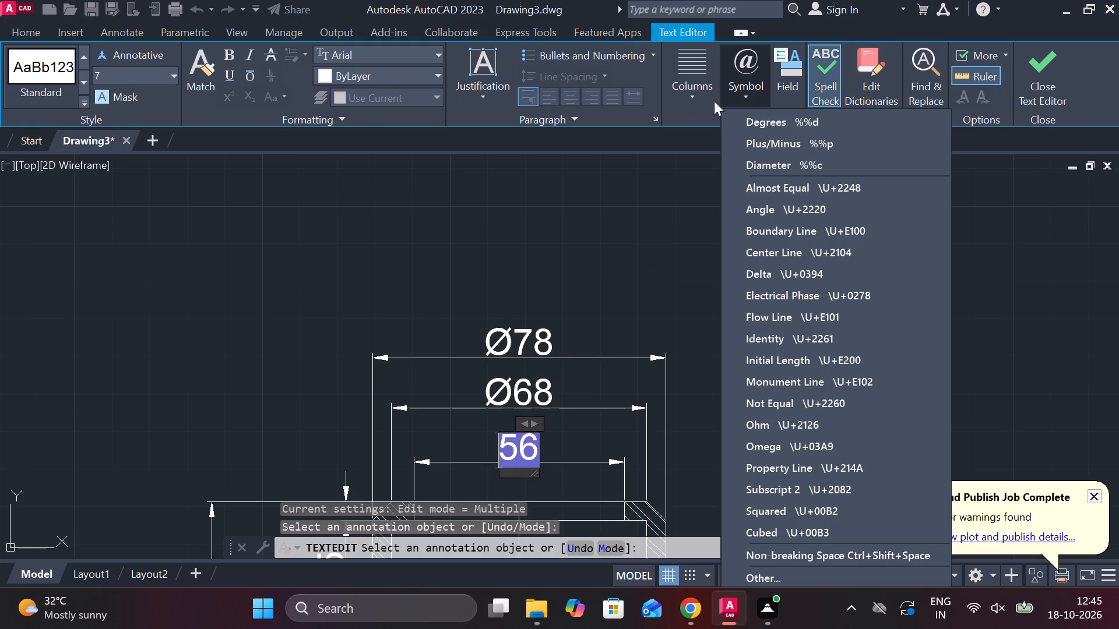
pyautogui.click(776, 158)
pyautogui.click(1040, 66)
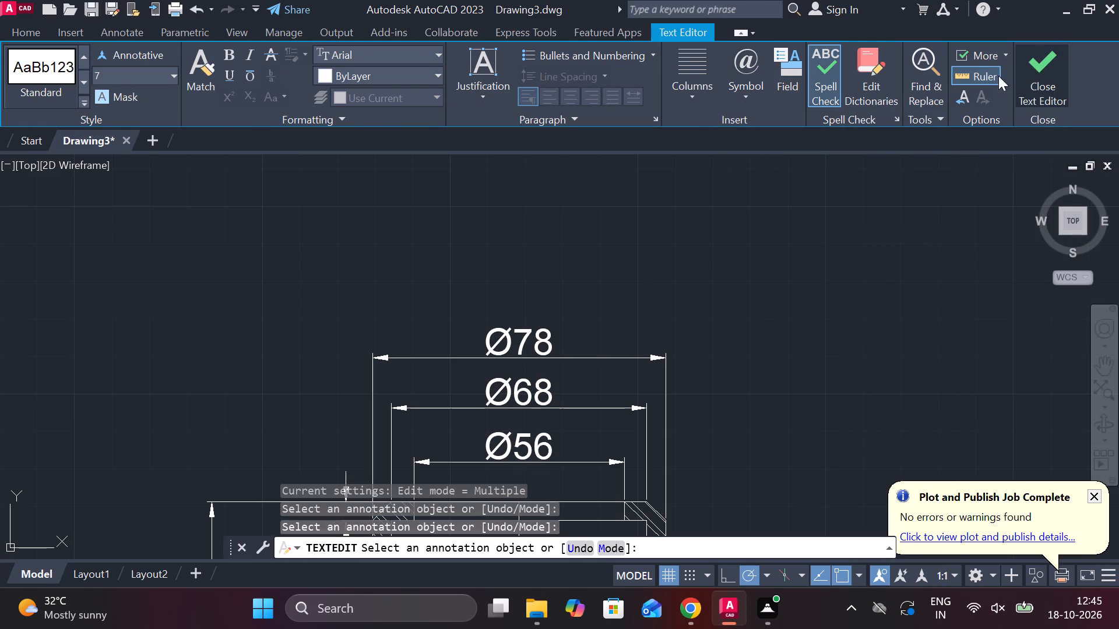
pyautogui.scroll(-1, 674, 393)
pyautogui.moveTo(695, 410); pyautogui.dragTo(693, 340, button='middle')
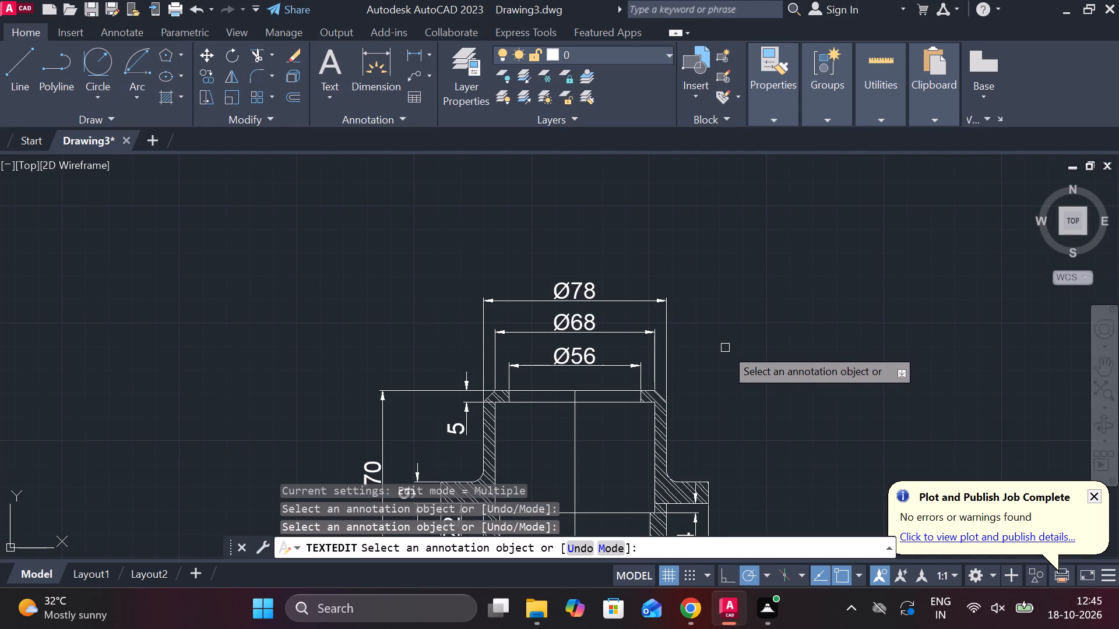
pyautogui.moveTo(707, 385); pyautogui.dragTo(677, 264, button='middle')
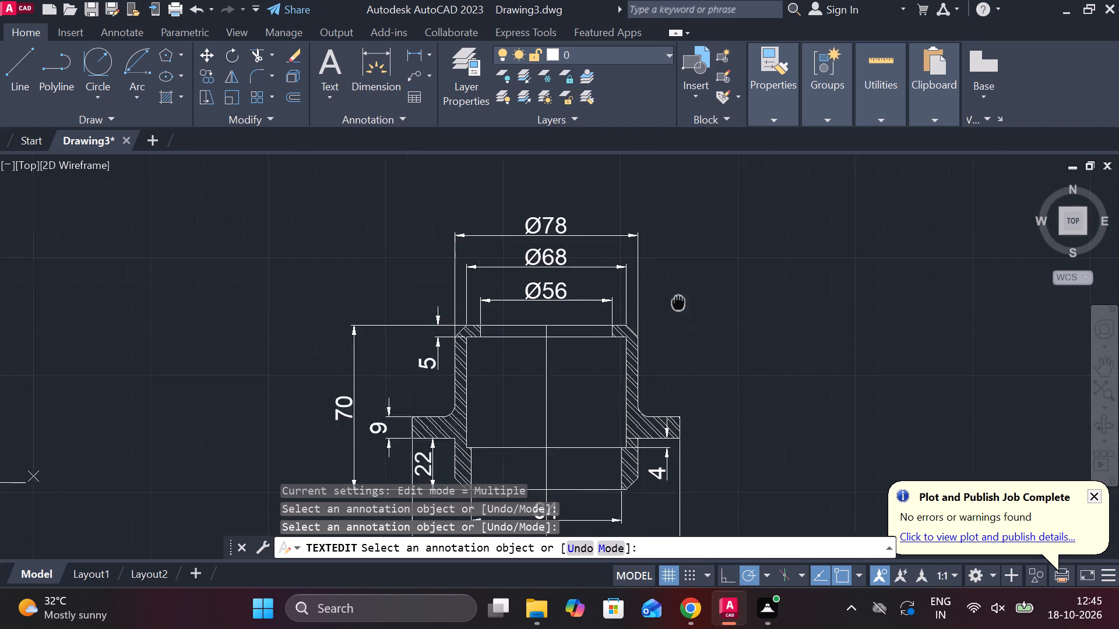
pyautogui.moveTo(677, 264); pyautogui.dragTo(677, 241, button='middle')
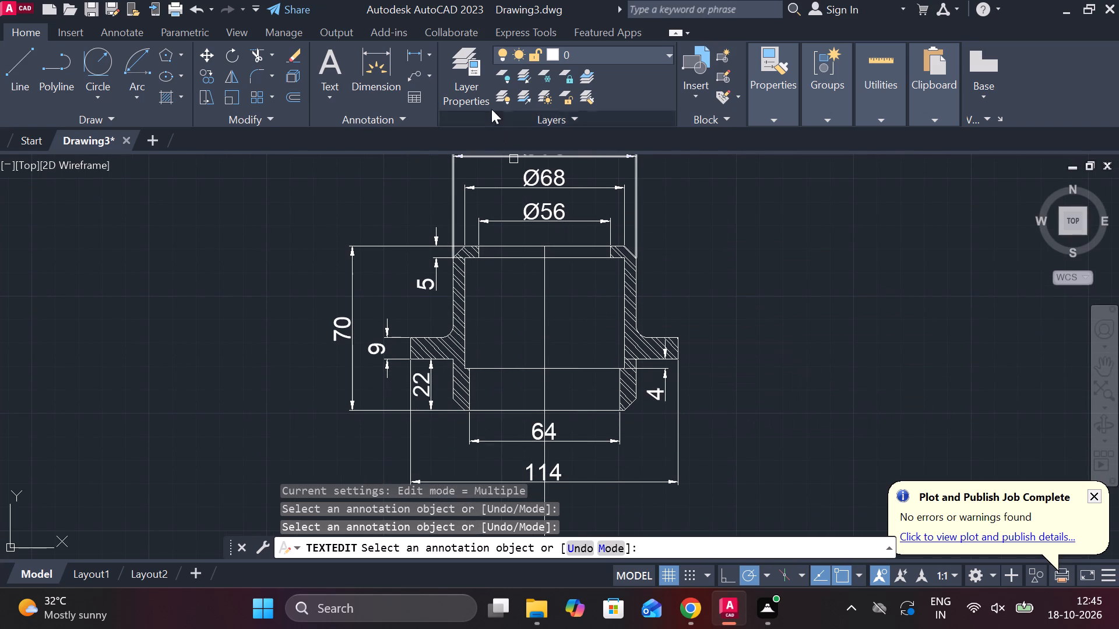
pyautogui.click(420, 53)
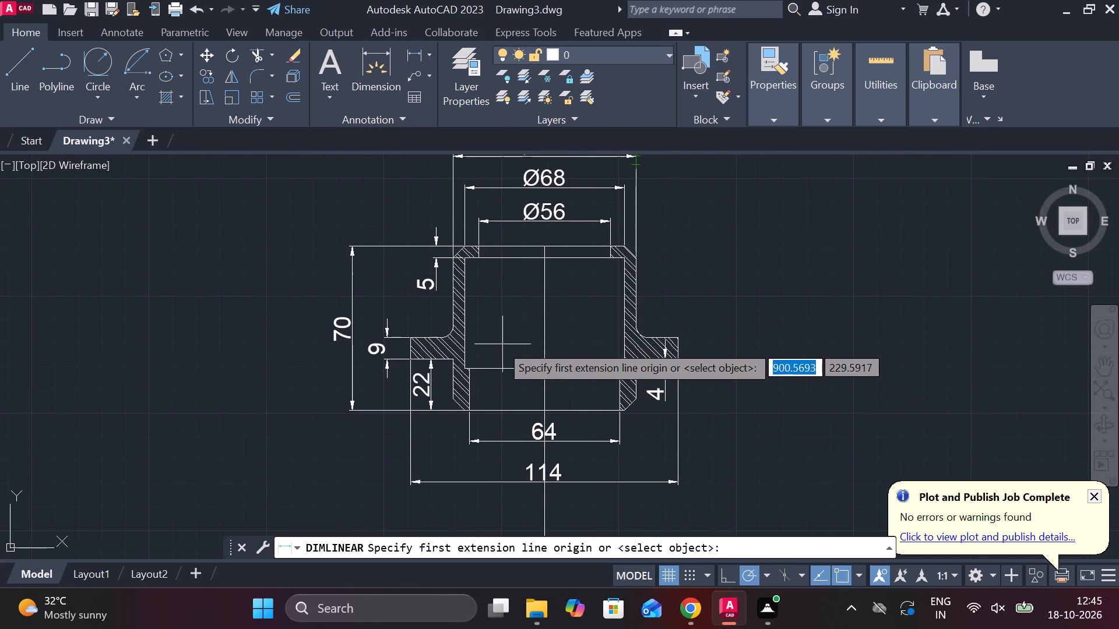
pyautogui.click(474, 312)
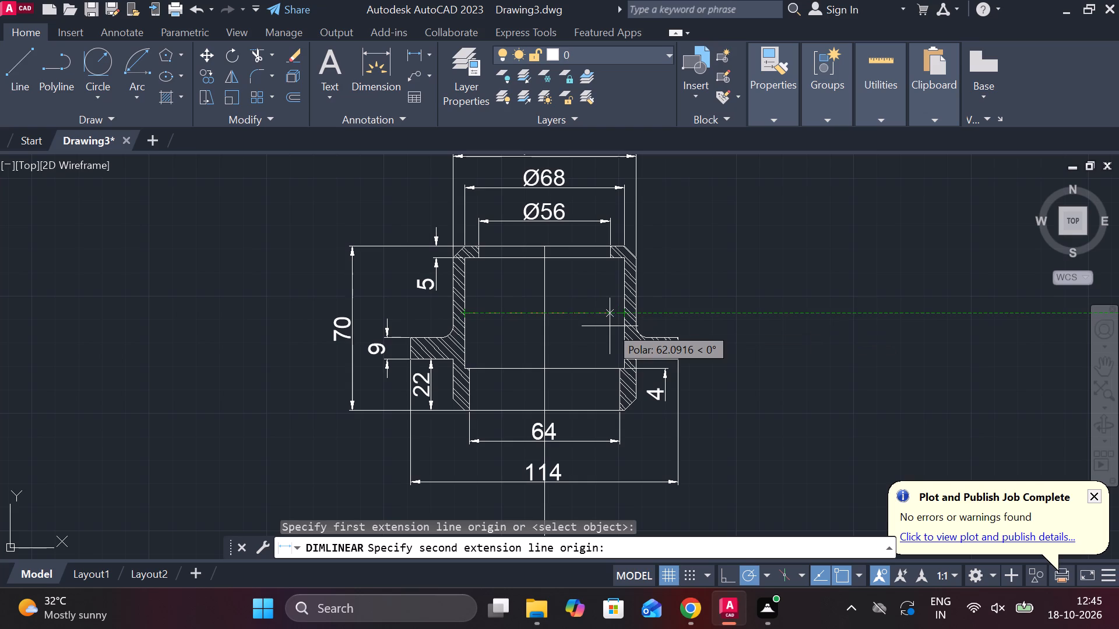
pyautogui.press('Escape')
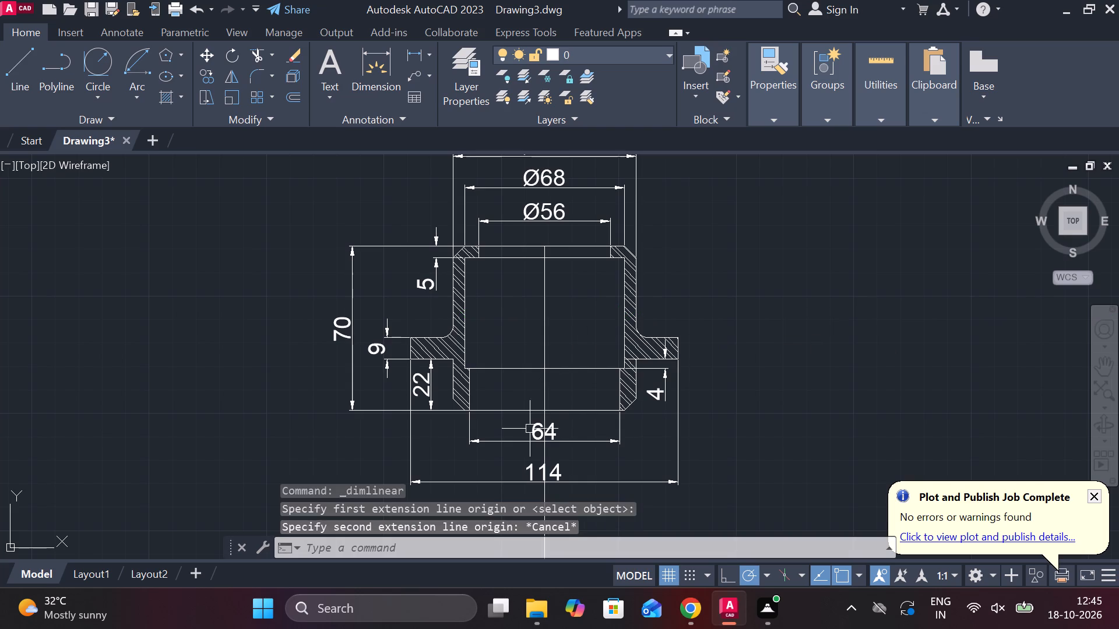
# Add a diameter symbol to the lower bore's width dimension so it reads Ø64.
pyautogui.doubleClick(534, 434)
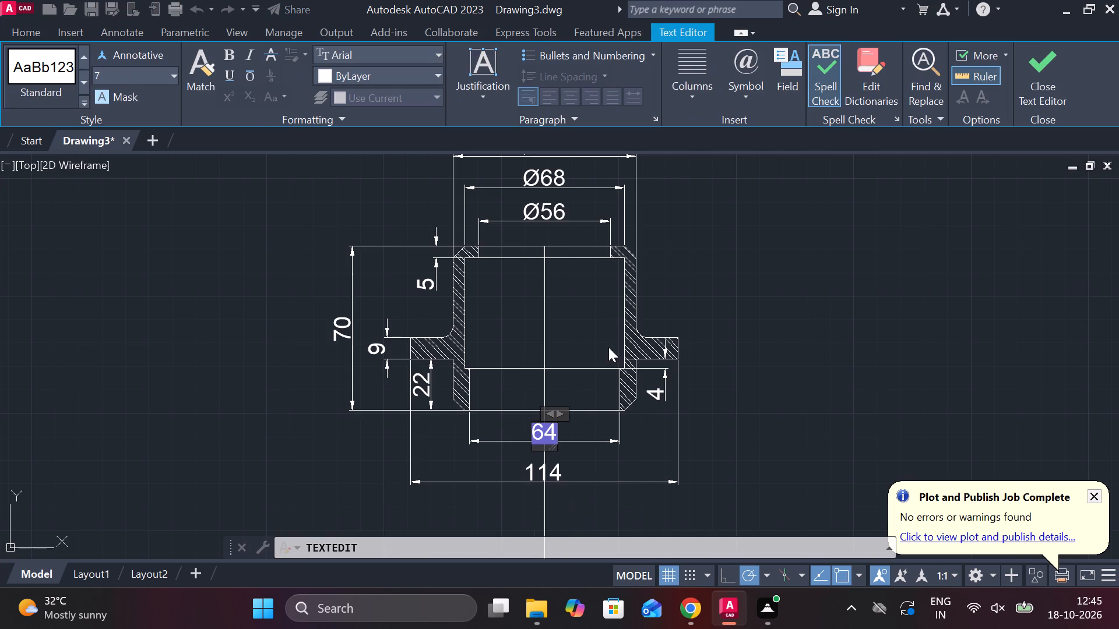
pyautogui.click(757, 97)
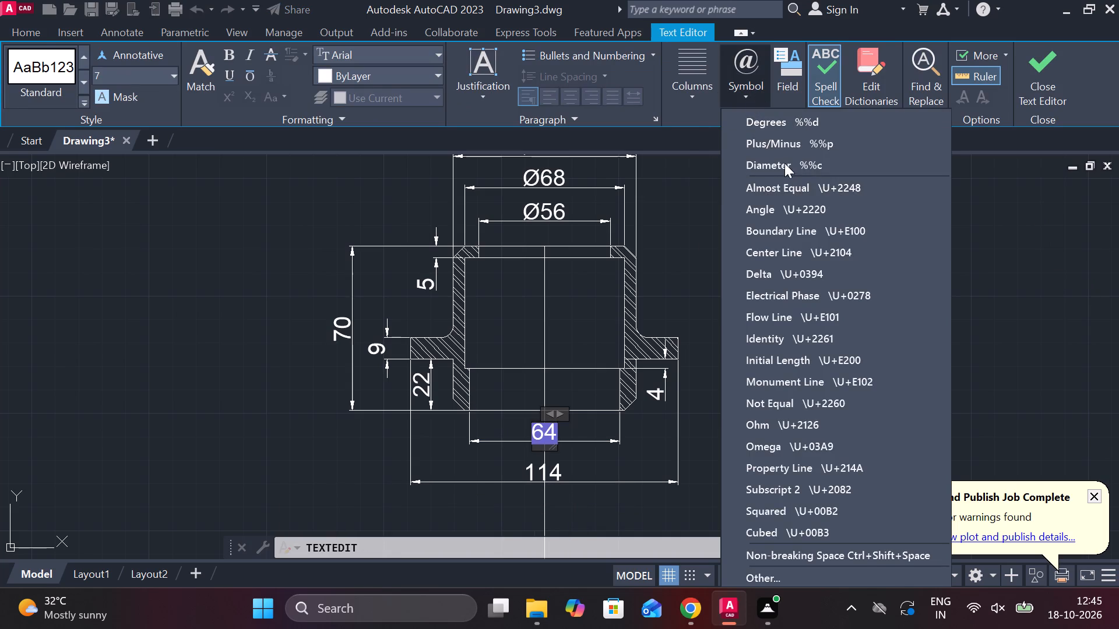
pyautogui.click(784, 163)
pyautogui.click(1051, 88)
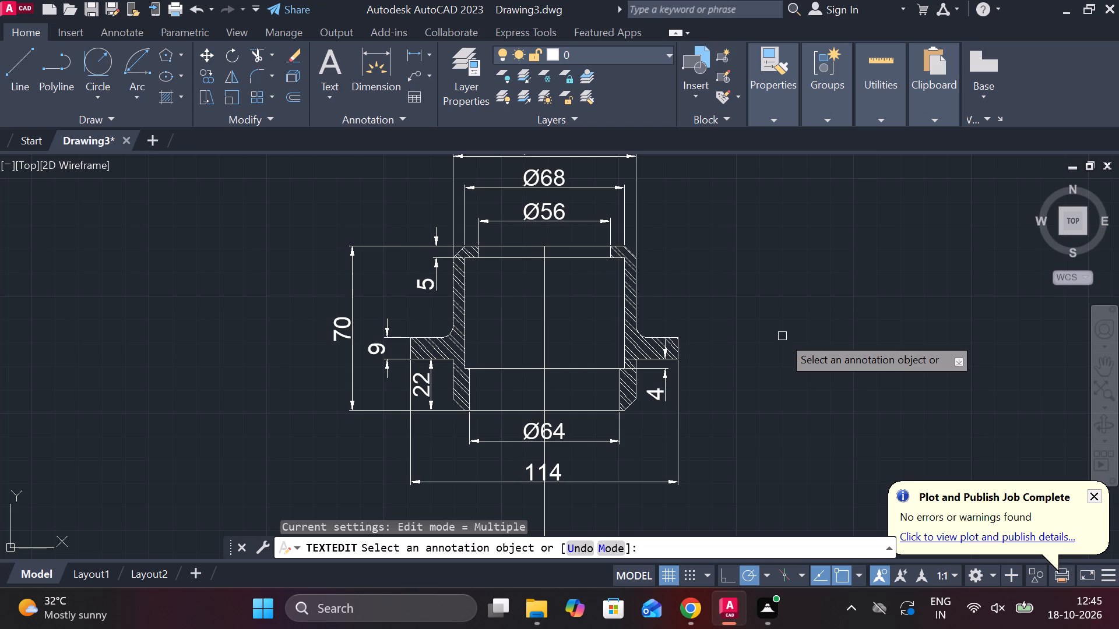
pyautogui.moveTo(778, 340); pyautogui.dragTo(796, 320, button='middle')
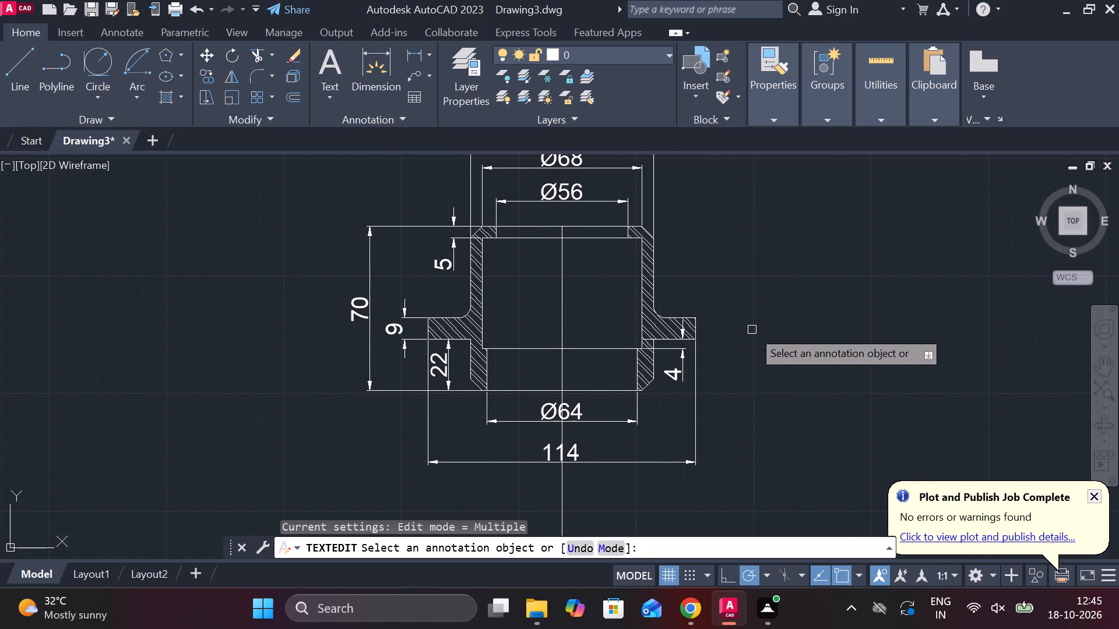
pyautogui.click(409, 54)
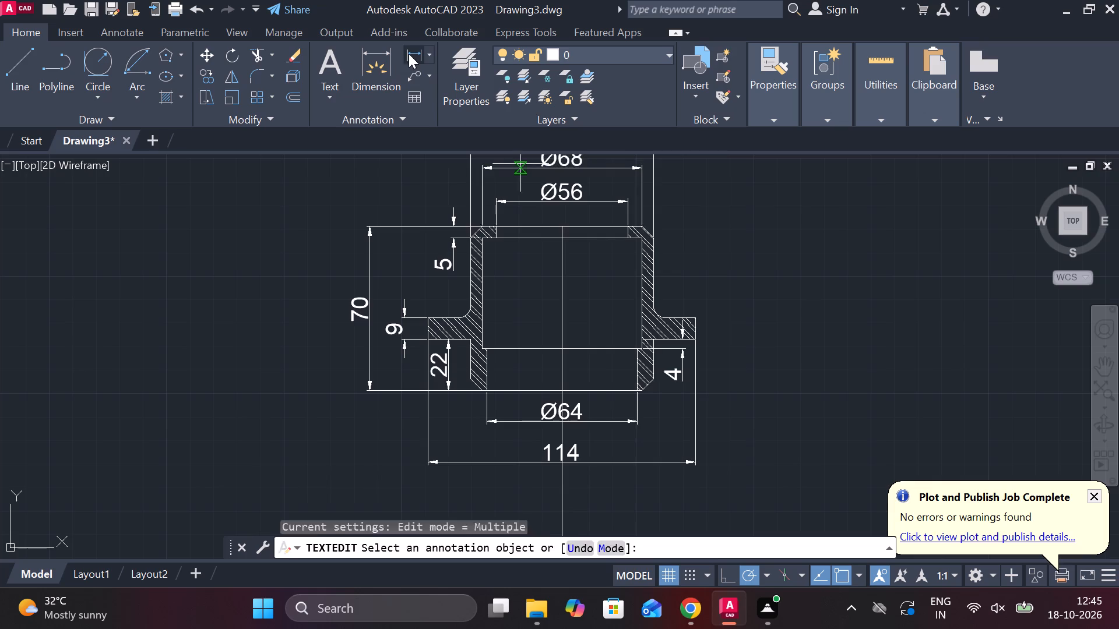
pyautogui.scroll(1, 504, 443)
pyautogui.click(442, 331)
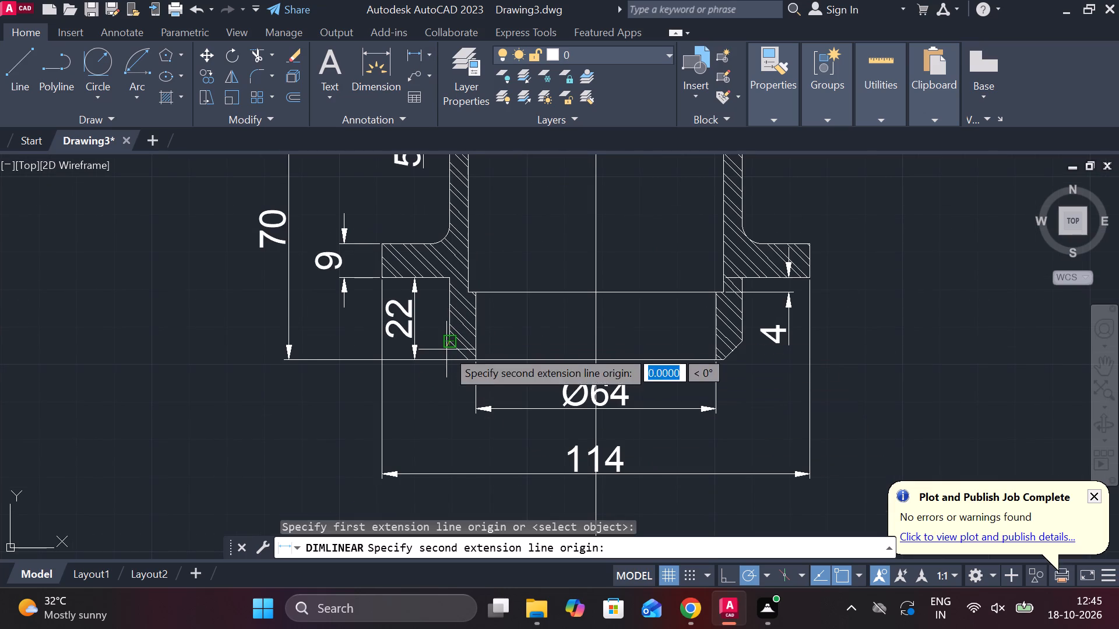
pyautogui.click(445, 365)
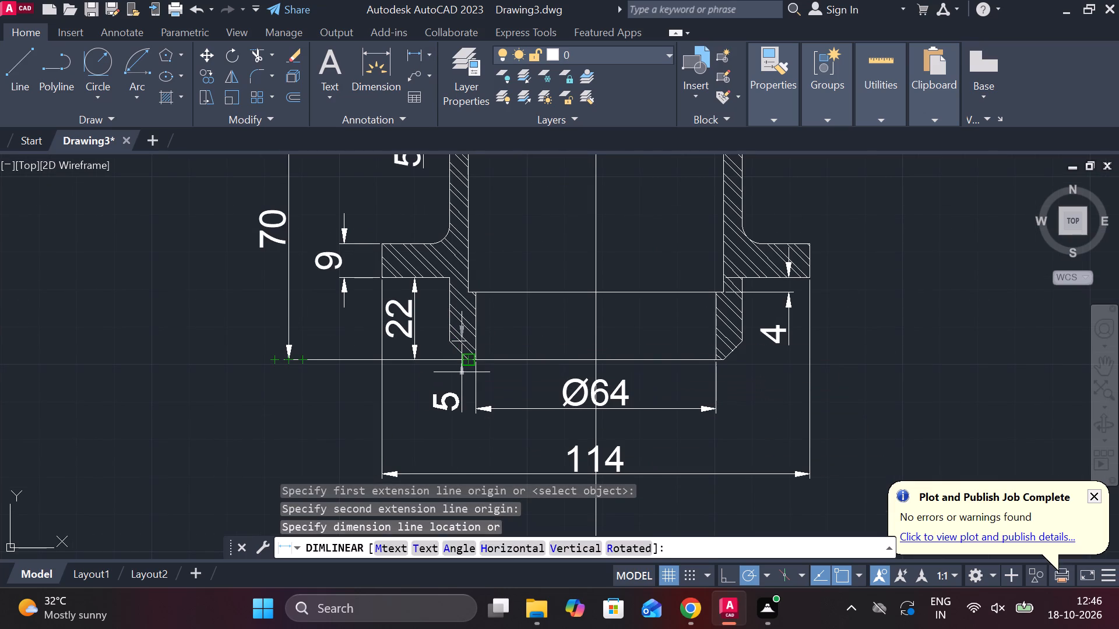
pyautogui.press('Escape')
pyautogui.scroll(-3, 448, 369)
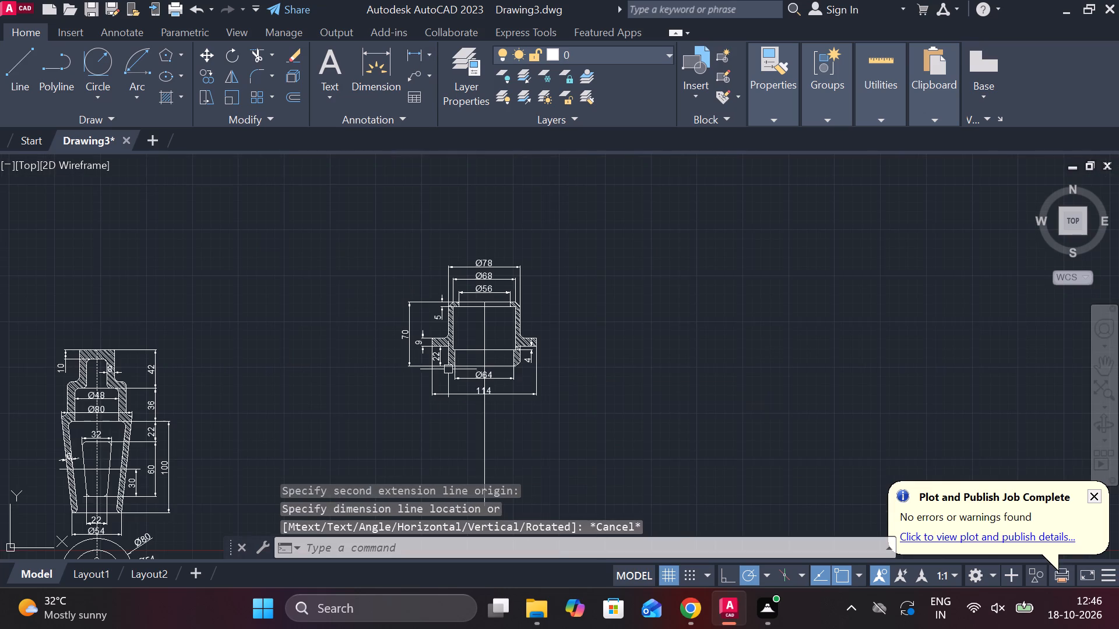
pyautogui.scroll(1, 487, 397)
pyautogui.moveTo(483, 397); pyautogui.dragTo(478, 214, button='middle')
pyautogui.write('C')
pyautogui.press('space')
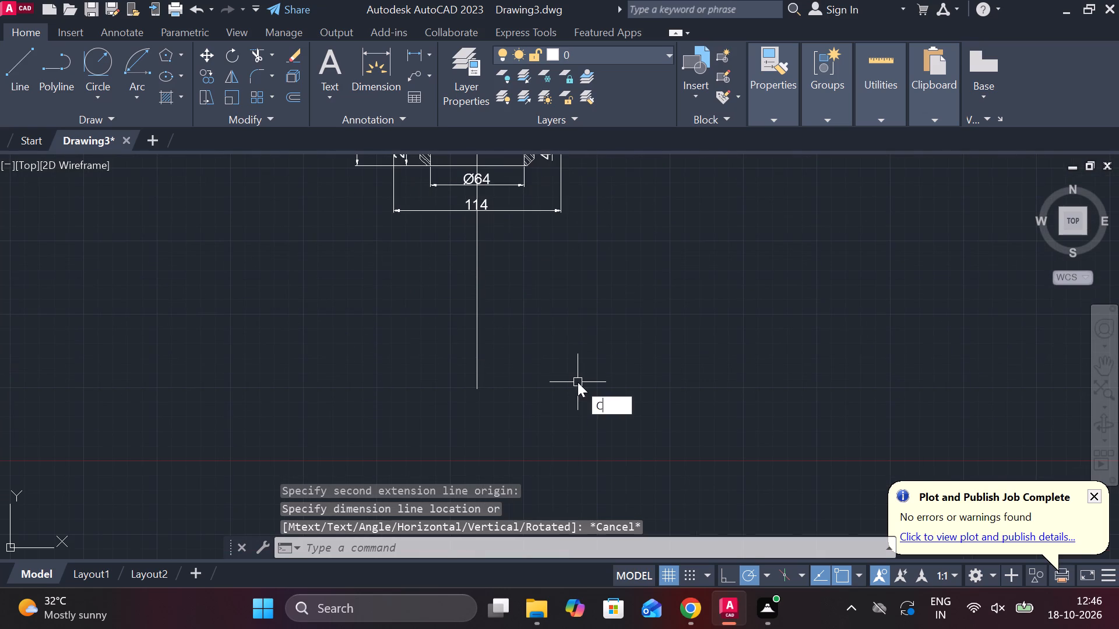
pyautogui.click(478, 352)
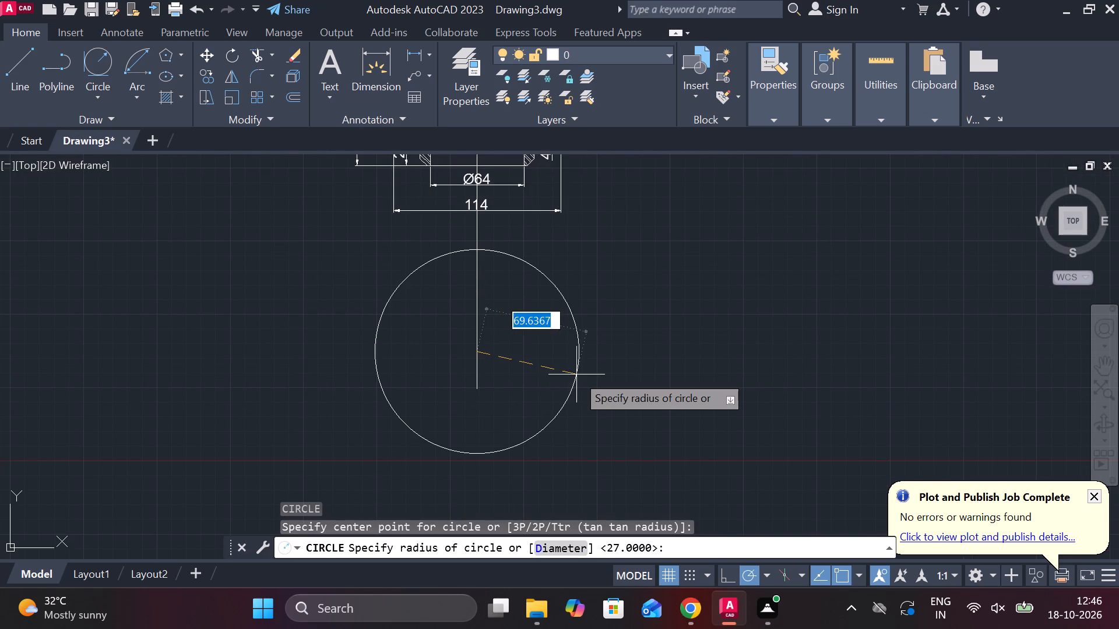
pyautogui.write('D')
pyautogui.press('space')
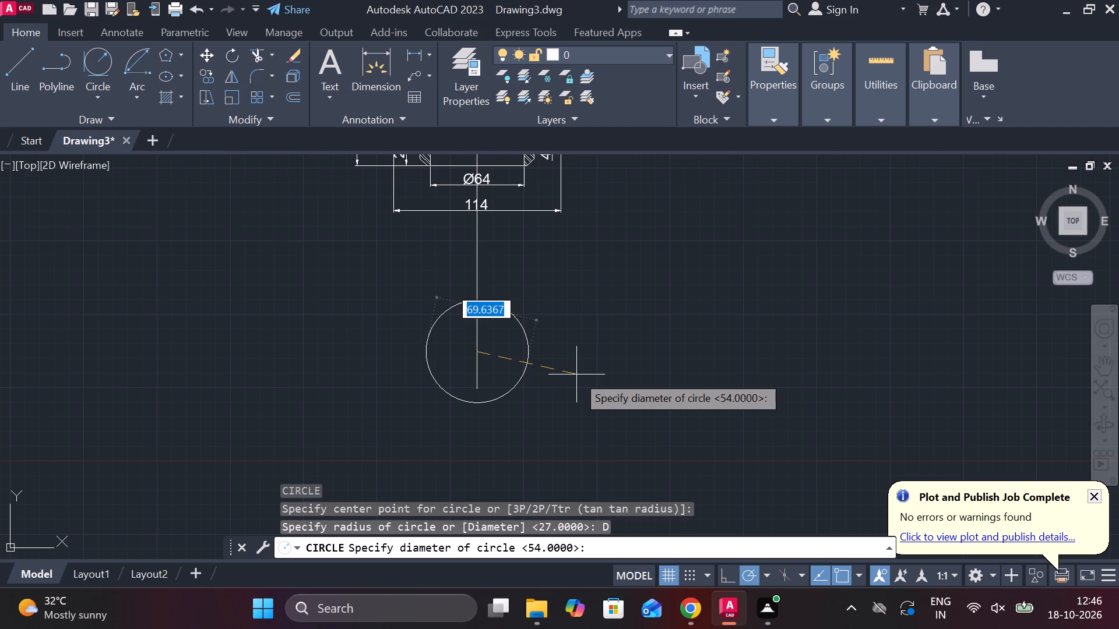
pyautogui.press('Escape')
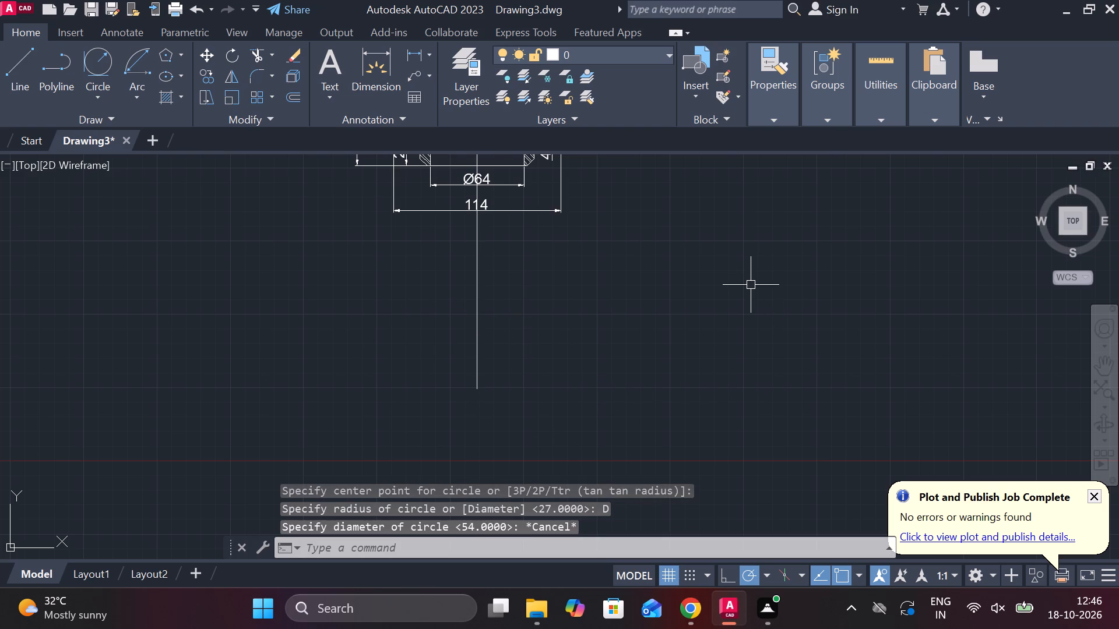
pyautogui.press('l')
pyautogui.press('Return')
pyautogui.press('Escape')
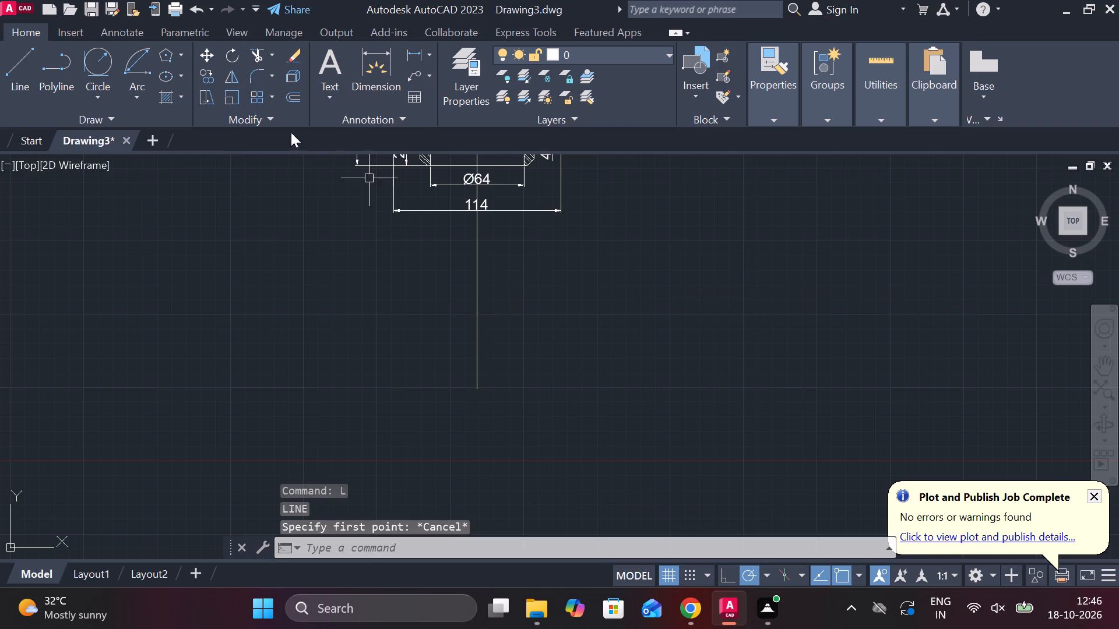
# Draw a 114 by 114 rectangle in the empty space beside the extended vertical centreline, below the section view.
pyautogui.click(182, 58)
pyautogui.click(191, 83)
pyautogui.click(663, 248)
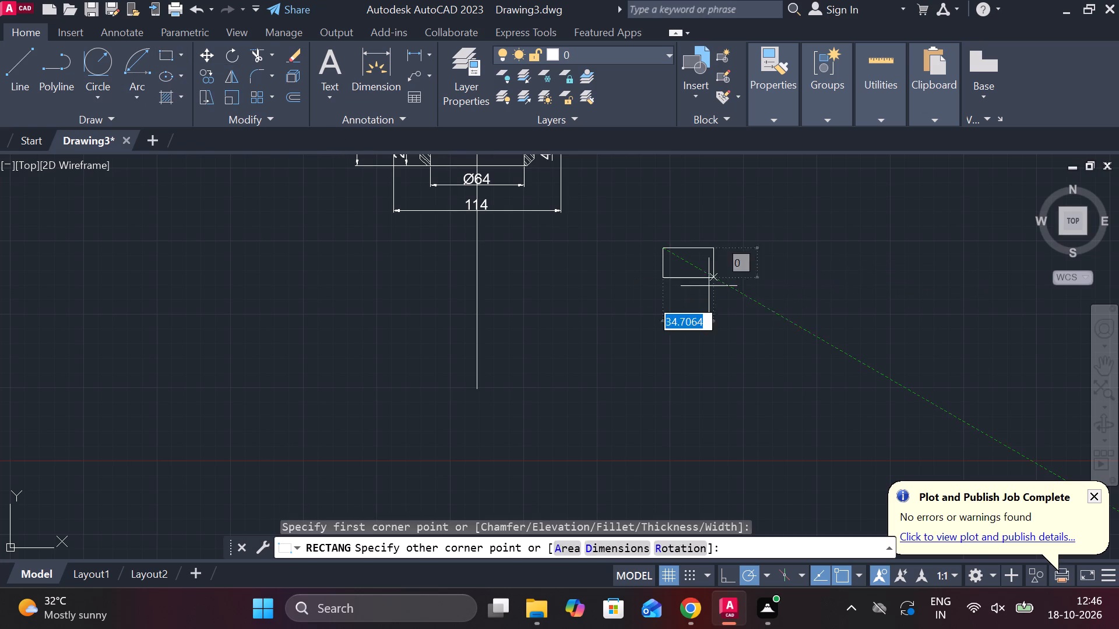
pyautogui.write('11')
pyautogui.press('4')
pyautogui.press('Tab')
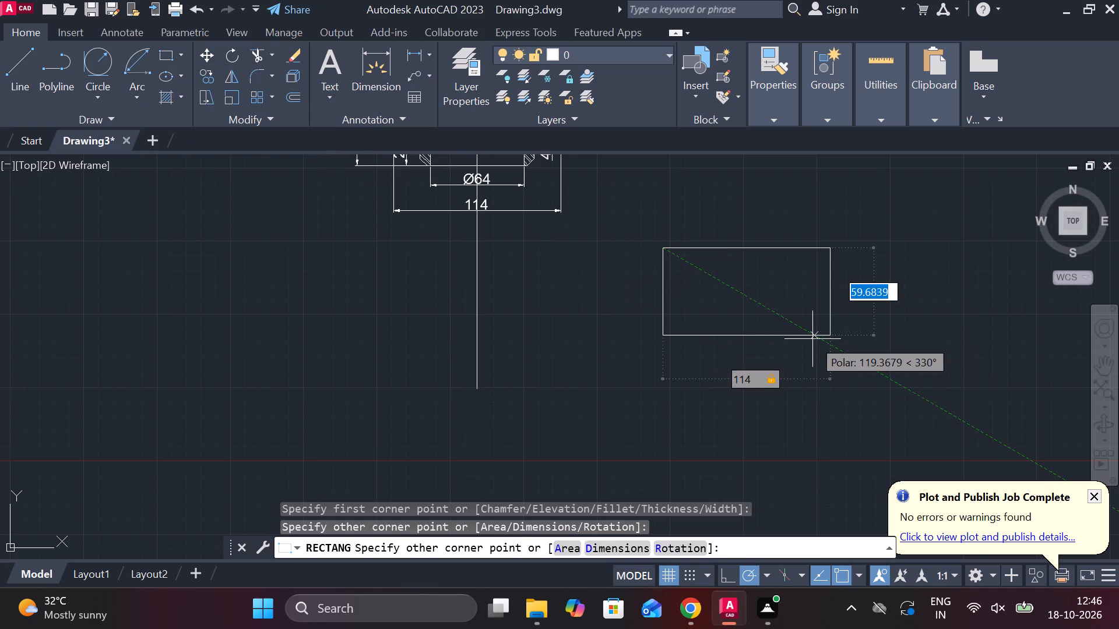
pyautogui.write('114')
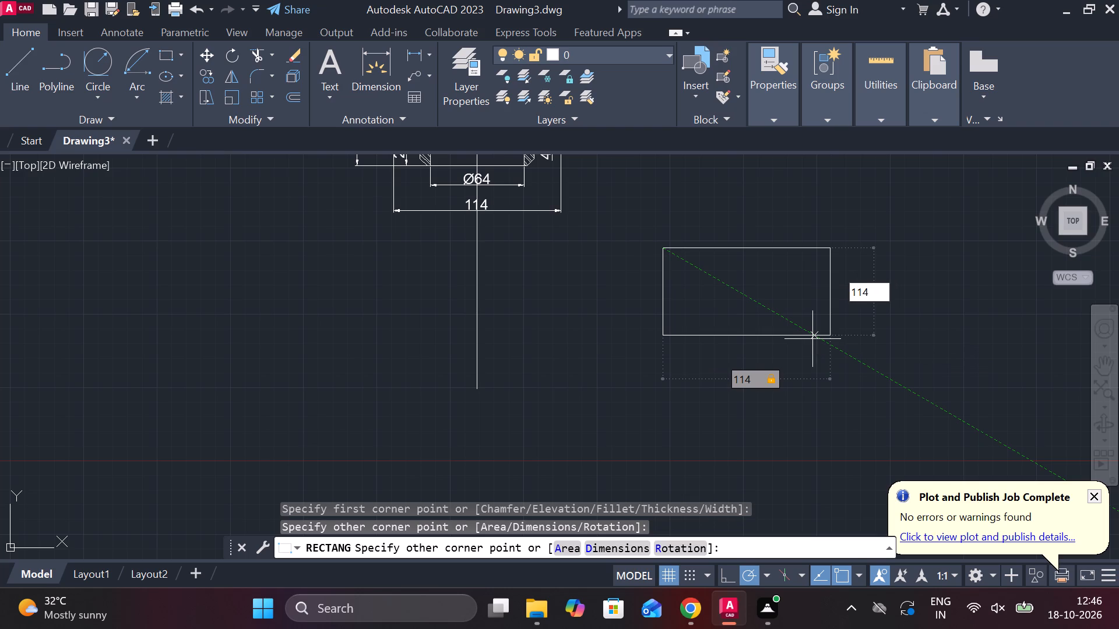
pyautogui.press('Return')
# Move the square by its centre onto the extended vertical centreline, directly beneath the section's 114 width dimension.
pyautogui.click(642, 233)
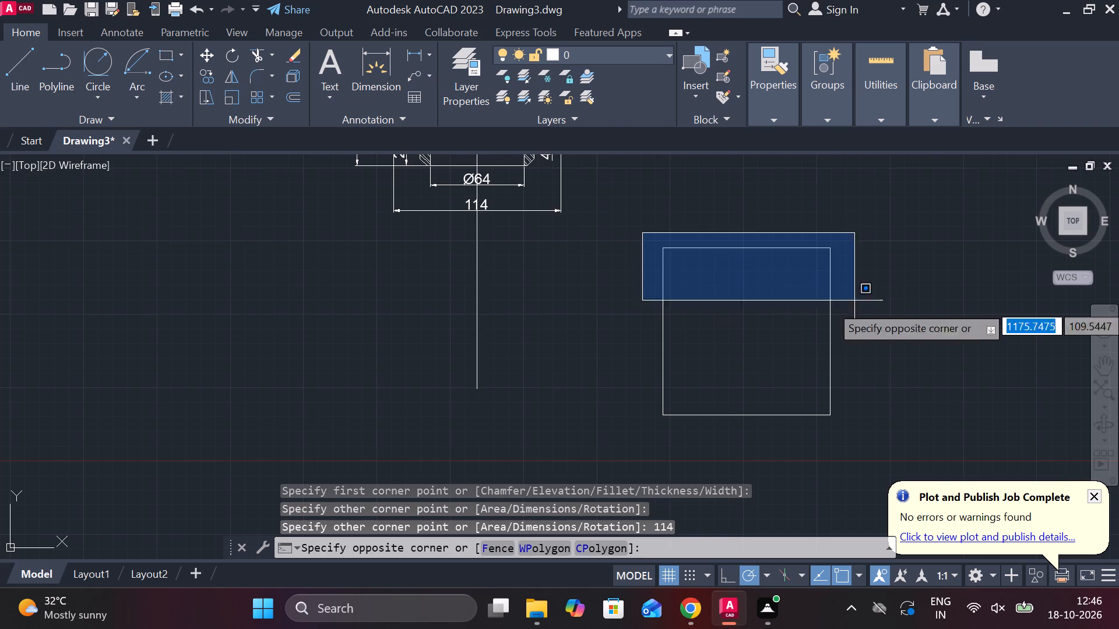
pyautogui.click(875, 446)
pyautogui.press('m')
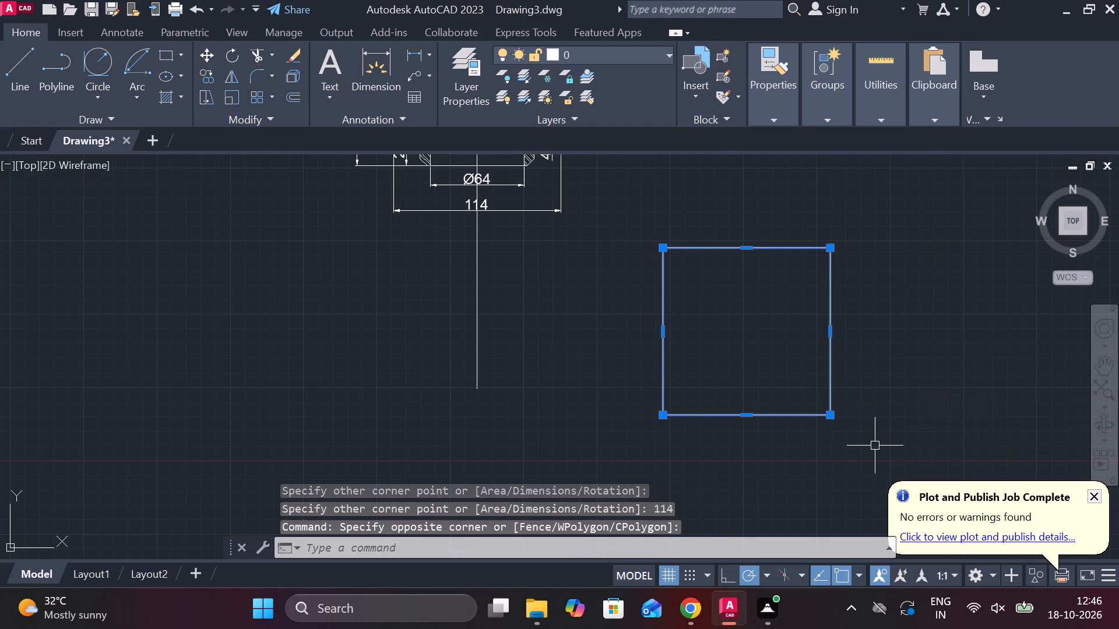
pyautogui.press('Return')
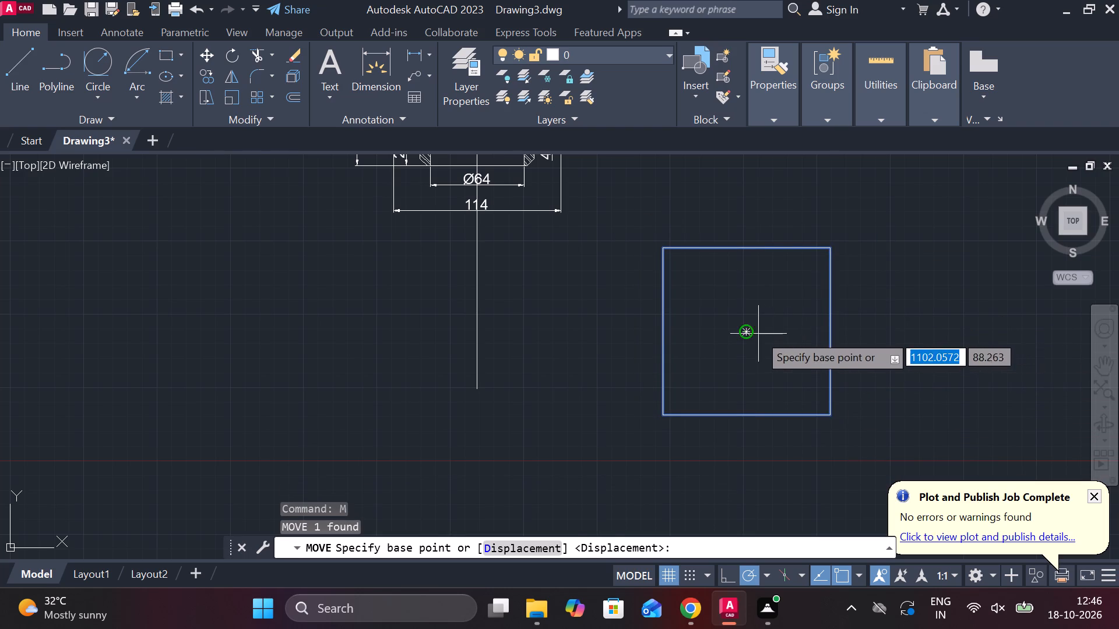
pyautogui.click(749, 333)
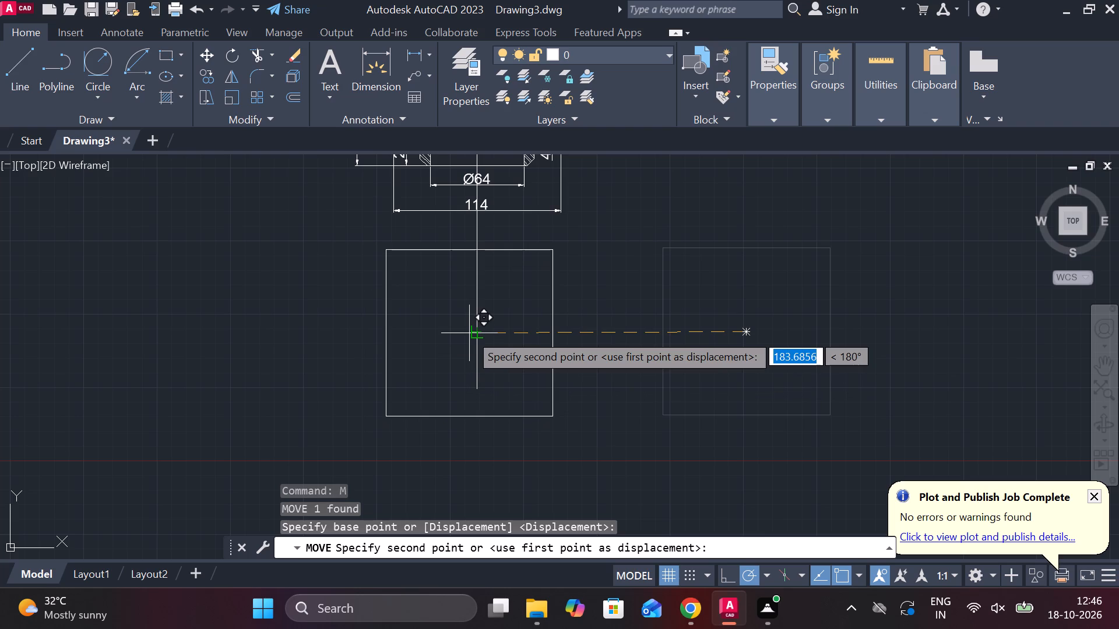
pyautogui.click(472, 333)
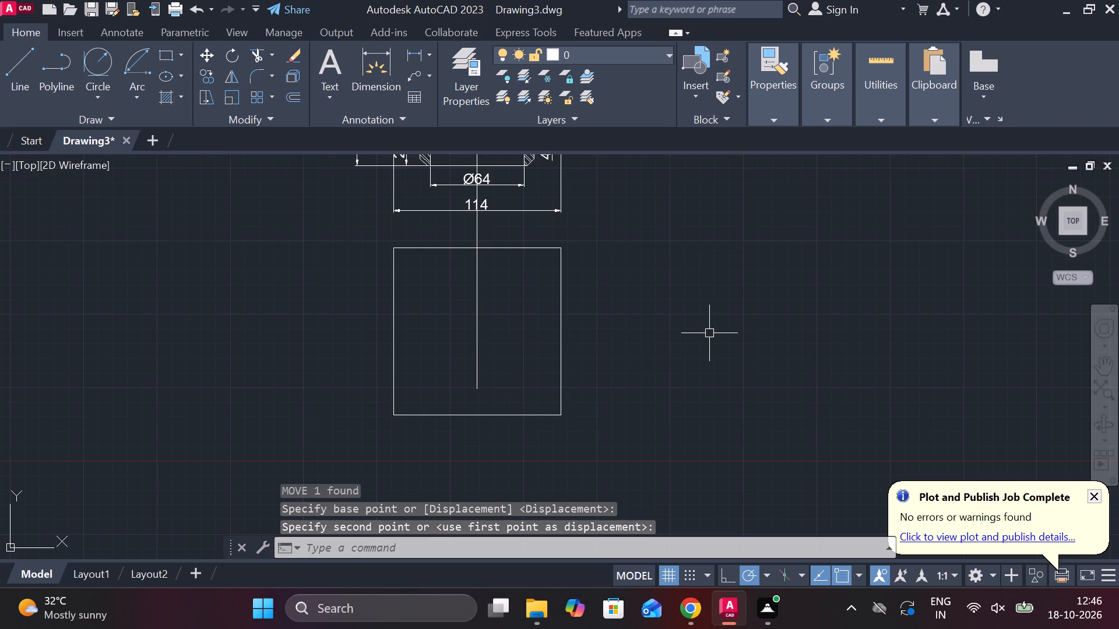
pyautogui.press('Escape')
# Fillet all four corners of the square with a radius of 17.
pyautogui.write('F R')
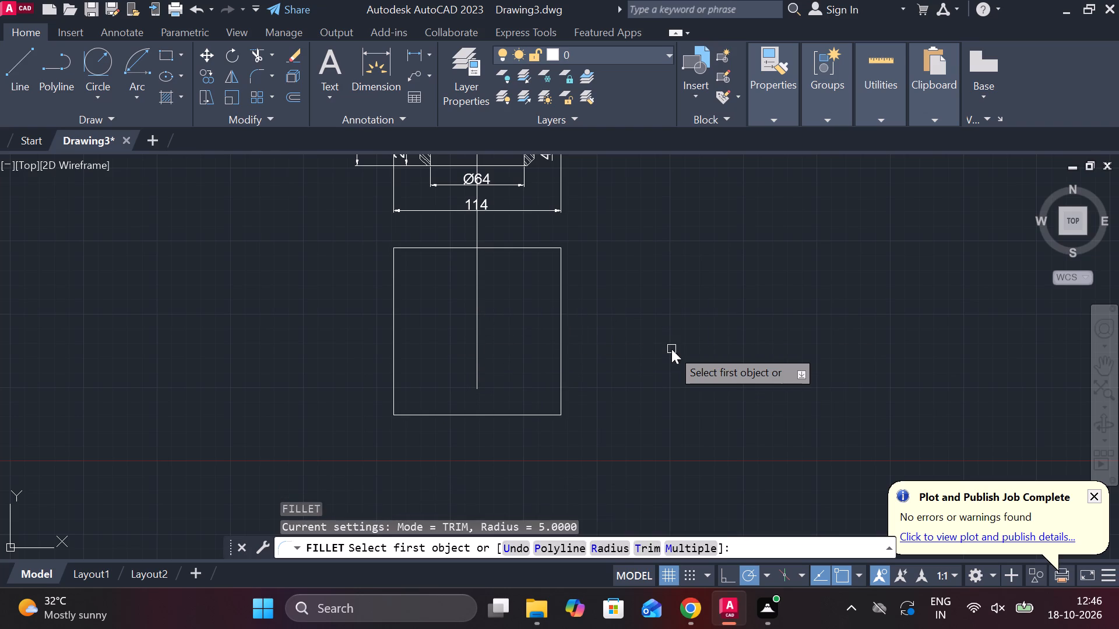
pyautogui.press('space')
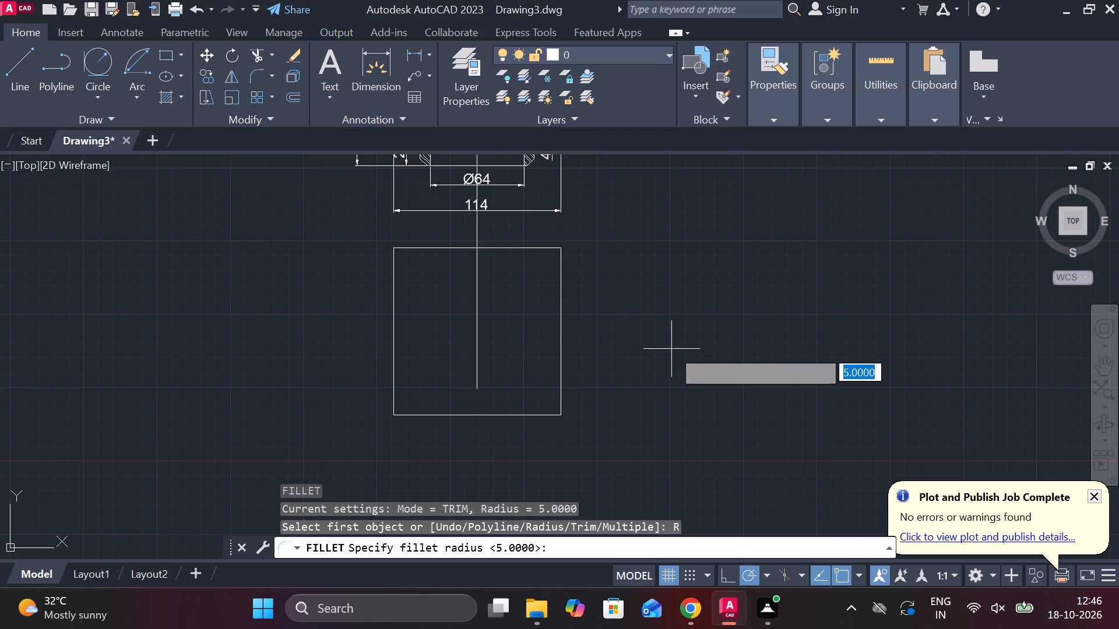
pyautogui.write('17')
pyautogui.press('space')
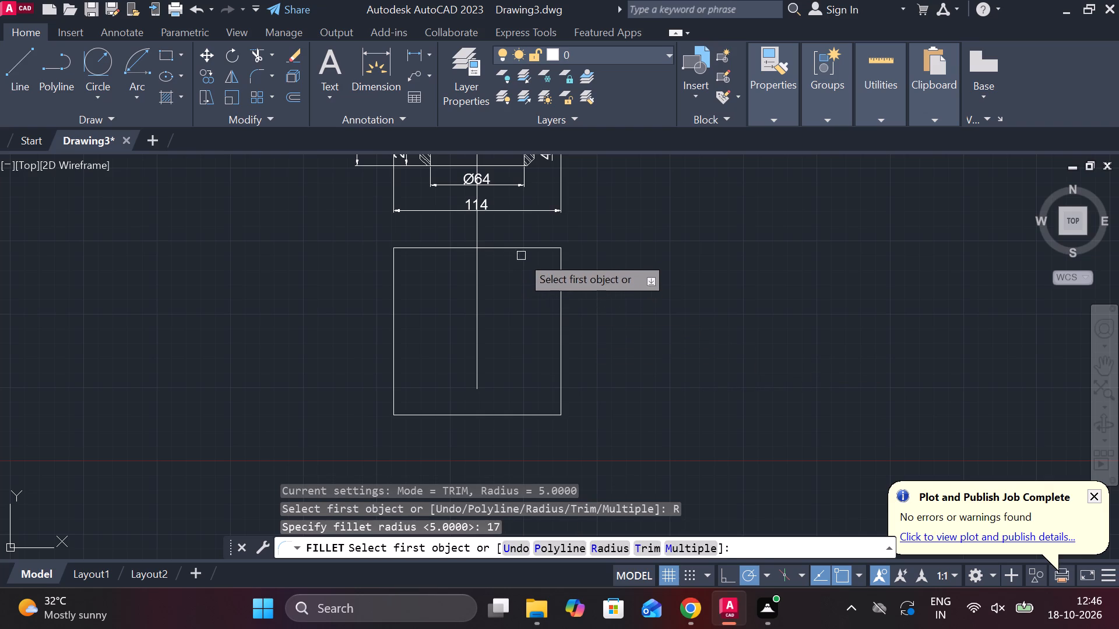
pyautogui.click(532, 247)
pyautogui.click(563, 268)
pyautogui.press('space')
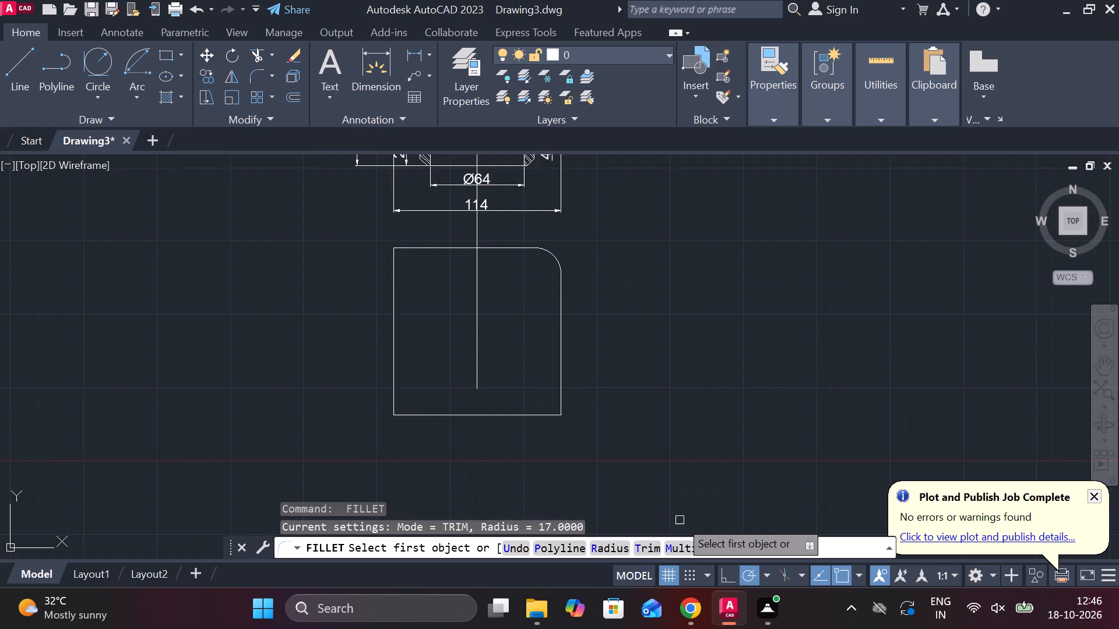
pyautogui.click(689, 546)
pyautogui.click(536, 412)
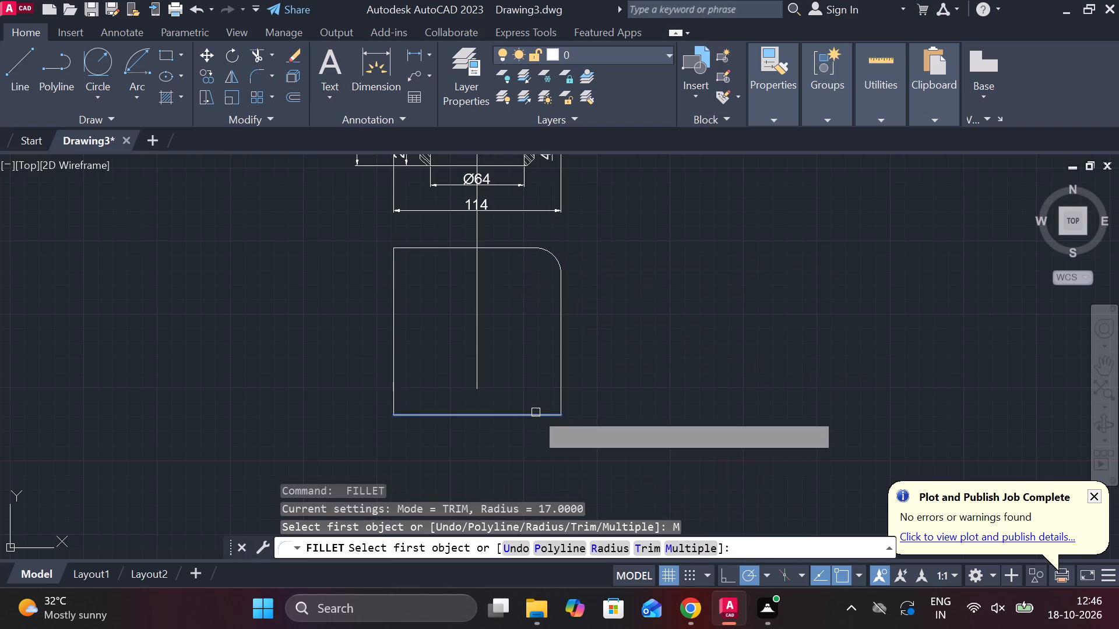
pyautogui.click(564, 387)
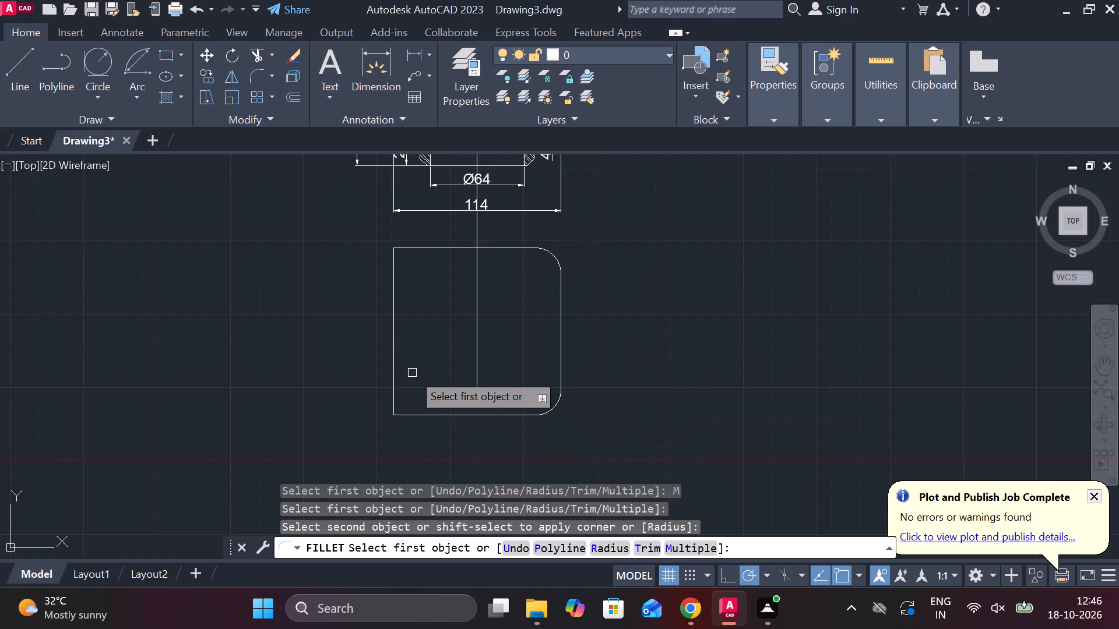
pyautogui.click(391, 367)
pyautogui.click(405, 415)
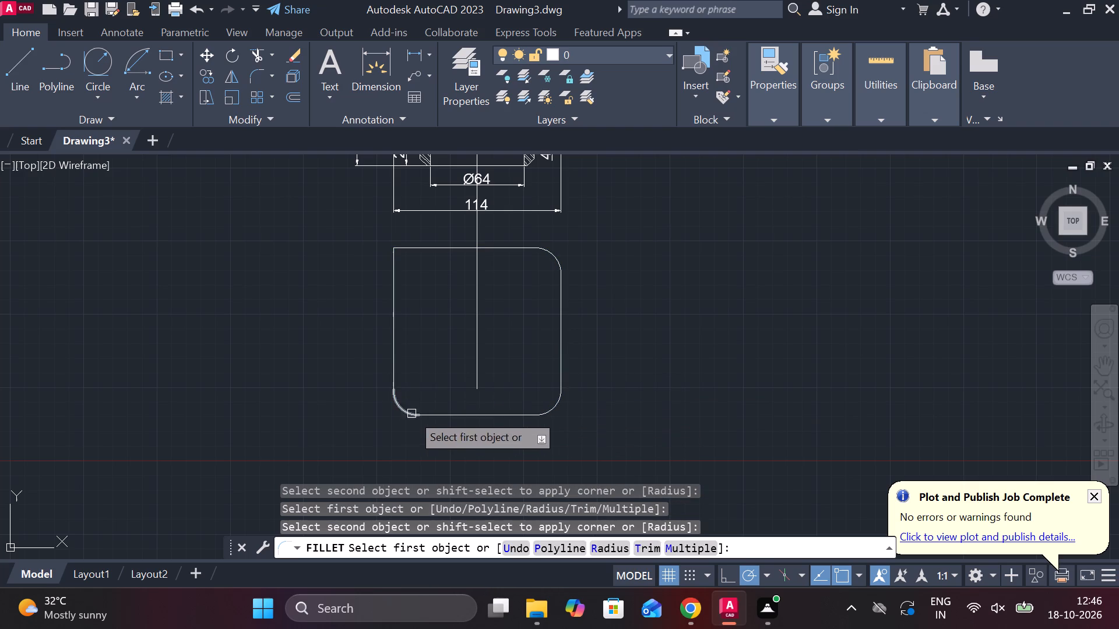
pyautogui.click(414, 246)
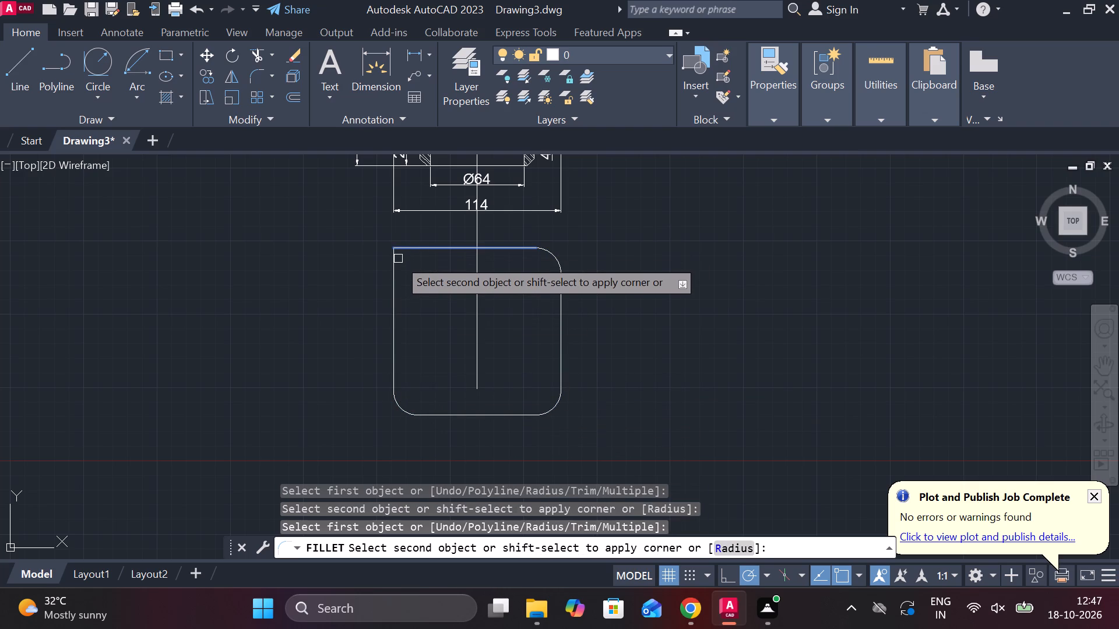
pyautogui.click(396, 267)
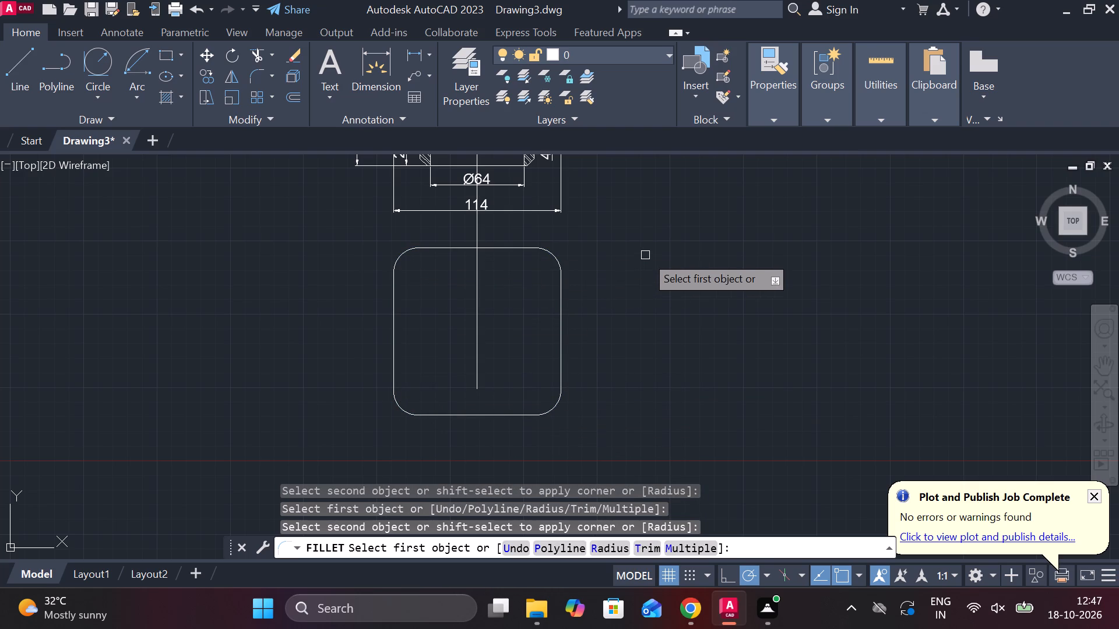
pyautogui.press('Escape')
# Draw a circle of diameter 78 centred in the rounded square.
pyautogui.write('C')
pyautogui.press('space')
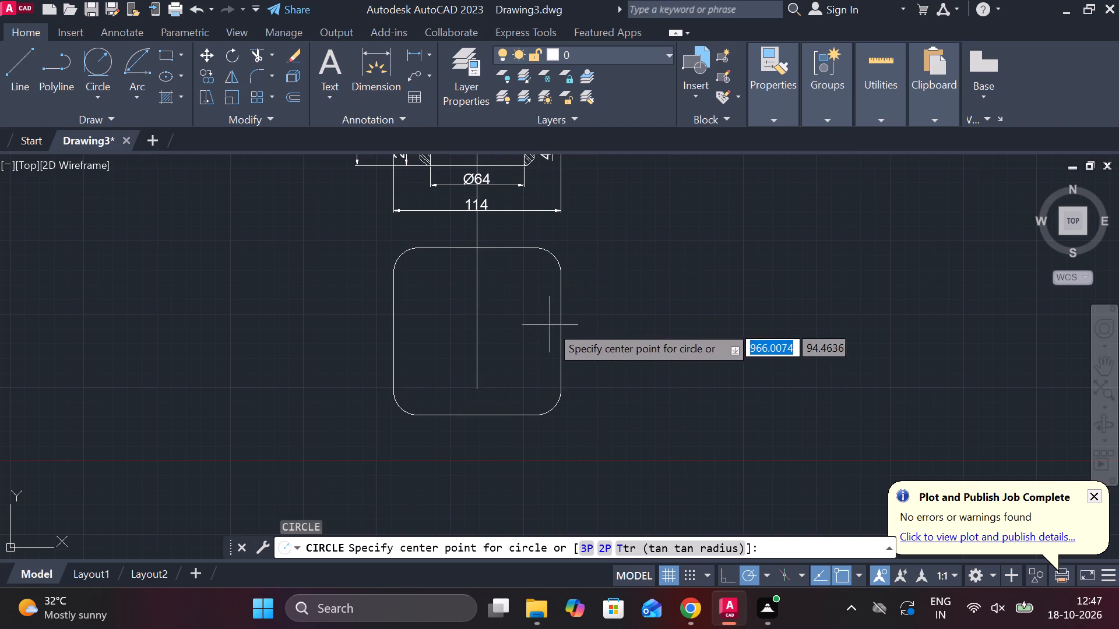
pyautogui.click(475, 328)
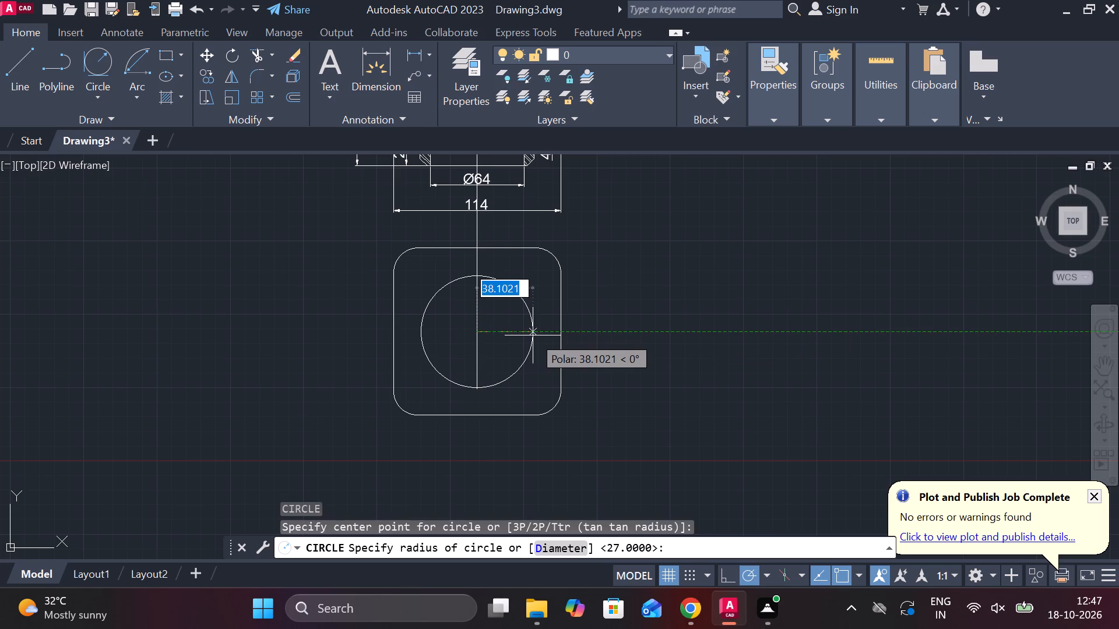
pyautogui.write('D')
pyautogui.press('space')
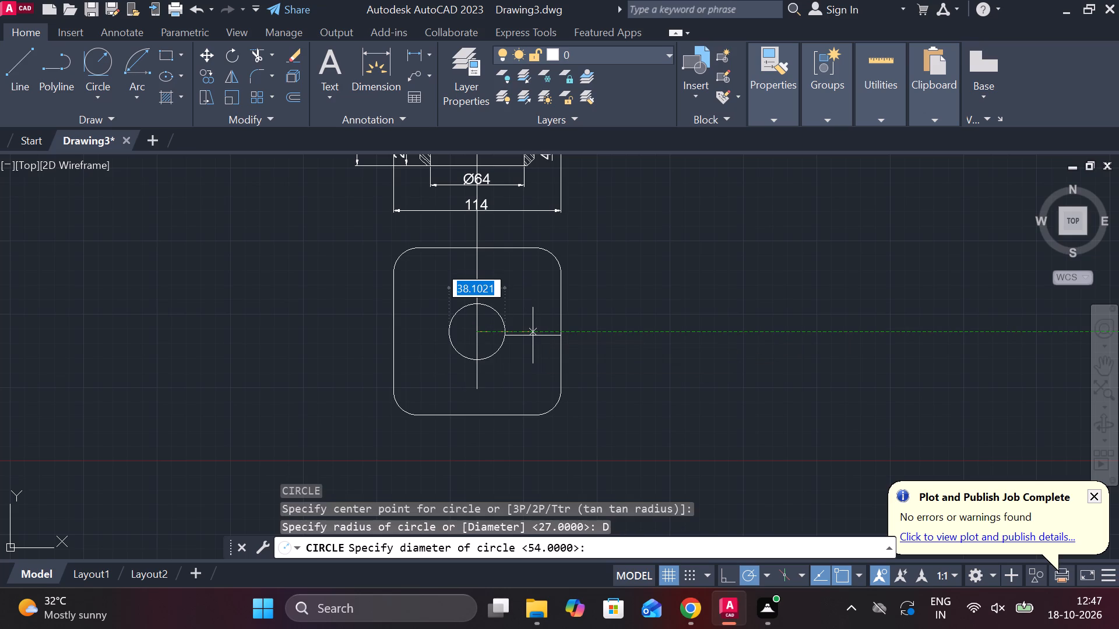
pyautogui.write('78')
pyautogui.press('space')
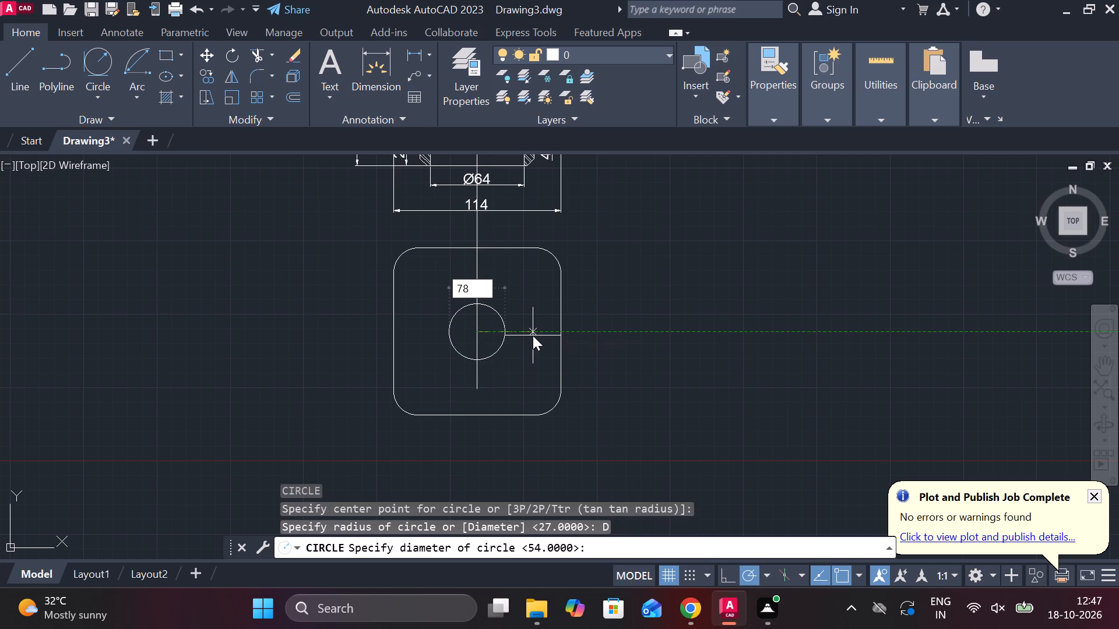
# Draw a concentric circle of diameter 68 inside the 78 circle.
pyautogui.write('C')
pyautogui.press('space')
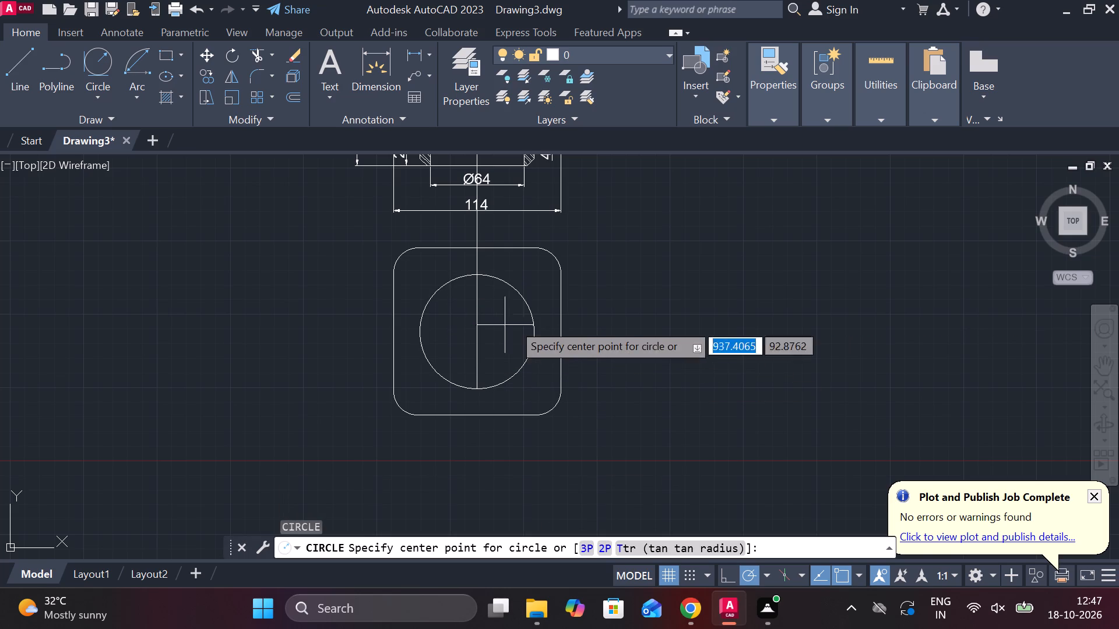
pyautogui.click(479, 332)
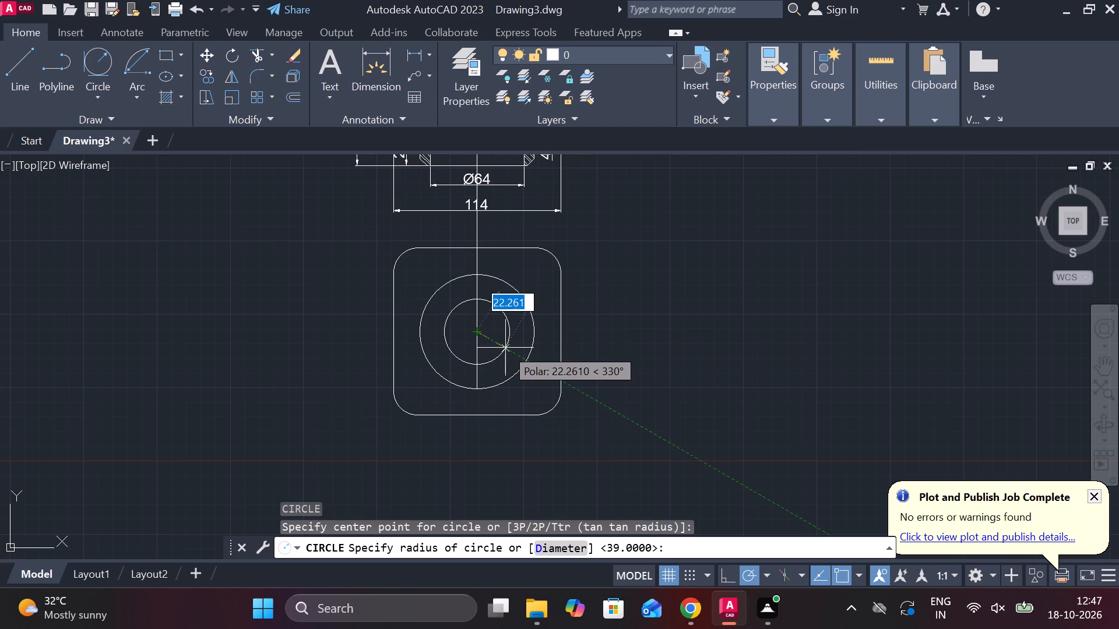
pyautogui.write('D')
pyautogui.press('space')
pyautogui.write('68')
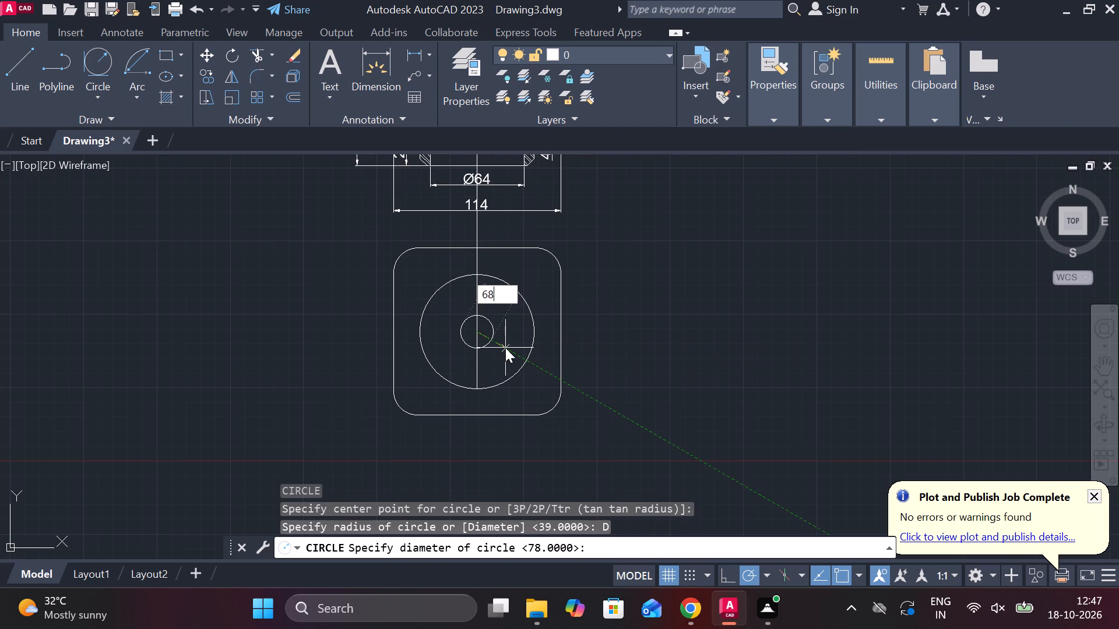
pyautogui.press('space')
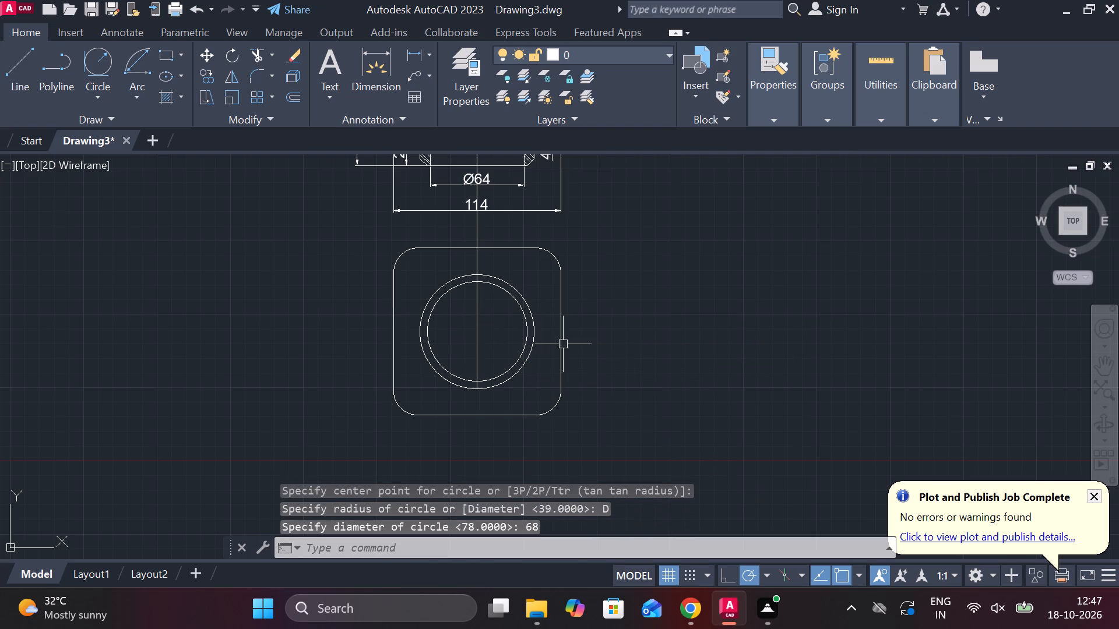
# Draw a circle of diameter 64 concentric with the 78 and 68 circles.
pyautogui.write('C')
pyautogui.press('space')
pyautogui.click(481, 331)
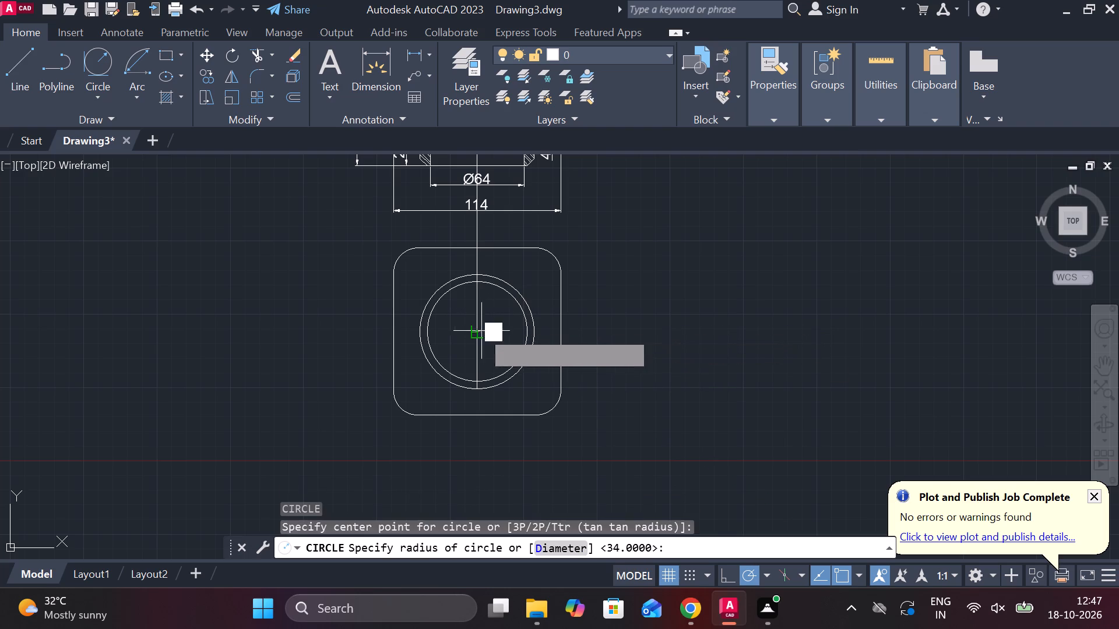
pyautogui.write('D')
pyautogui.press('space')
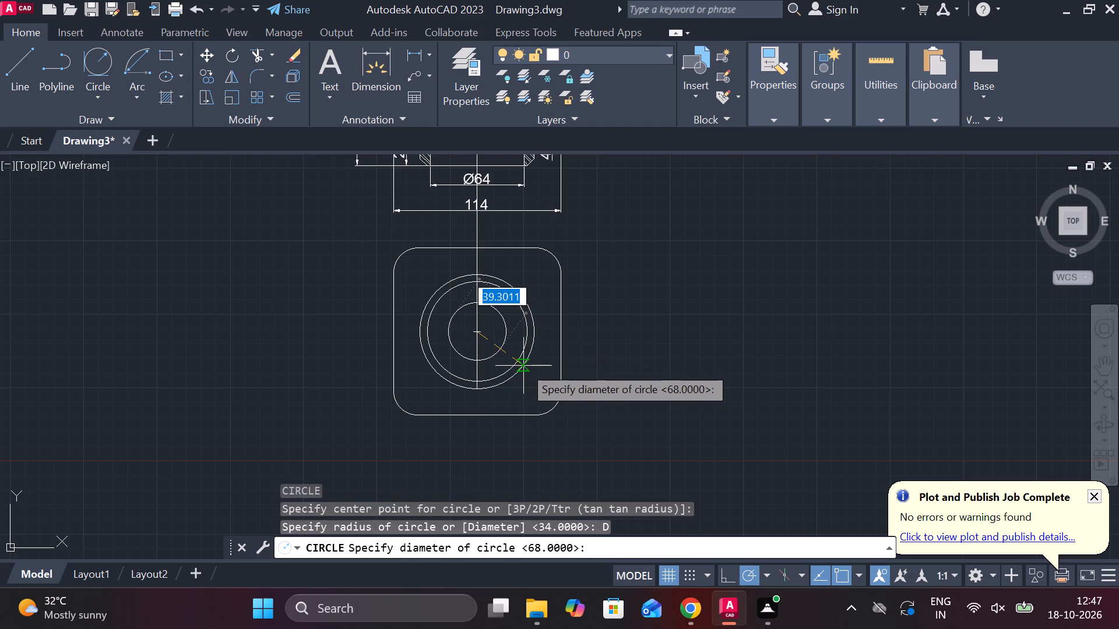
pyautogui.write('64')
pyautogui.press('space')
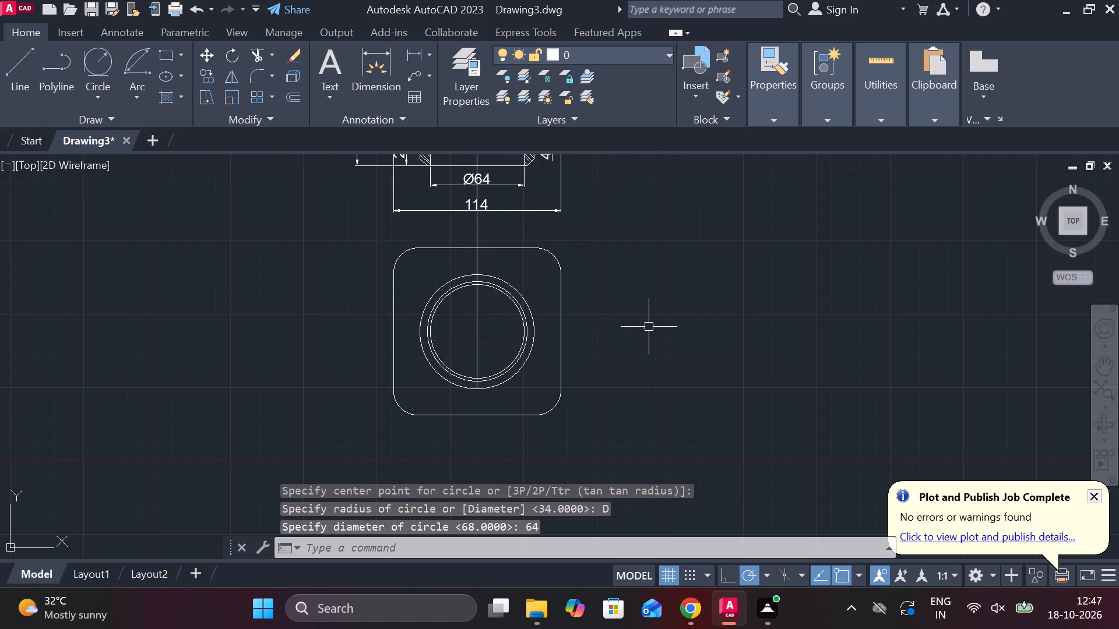
# Change the linetype of the 68-diameter circle to DASHED.
pyautogui.scroll(1, 569, 328)
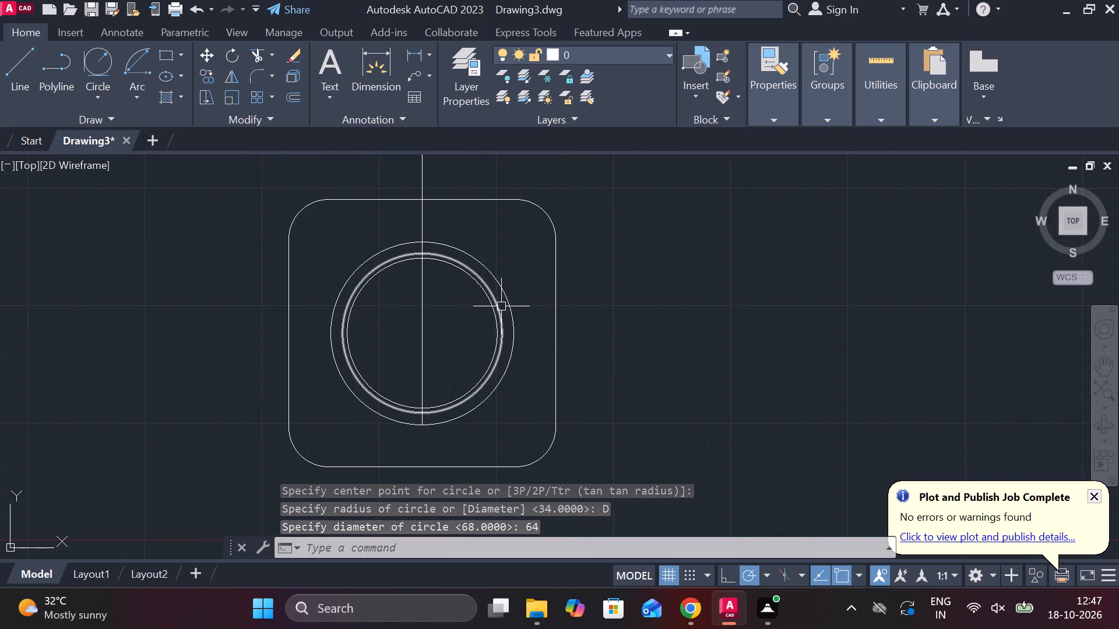
pyautogui.click(501, 306)
pyautogui.click(785, 112)
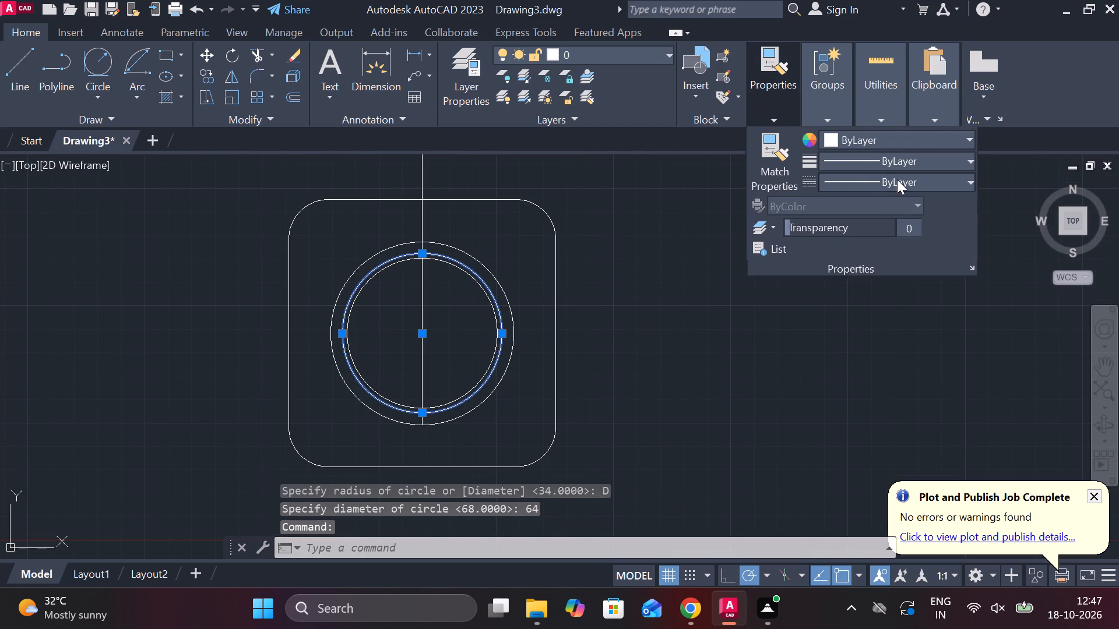
pyautogui.click(898, 179)
pyautogui.click(874, 260)
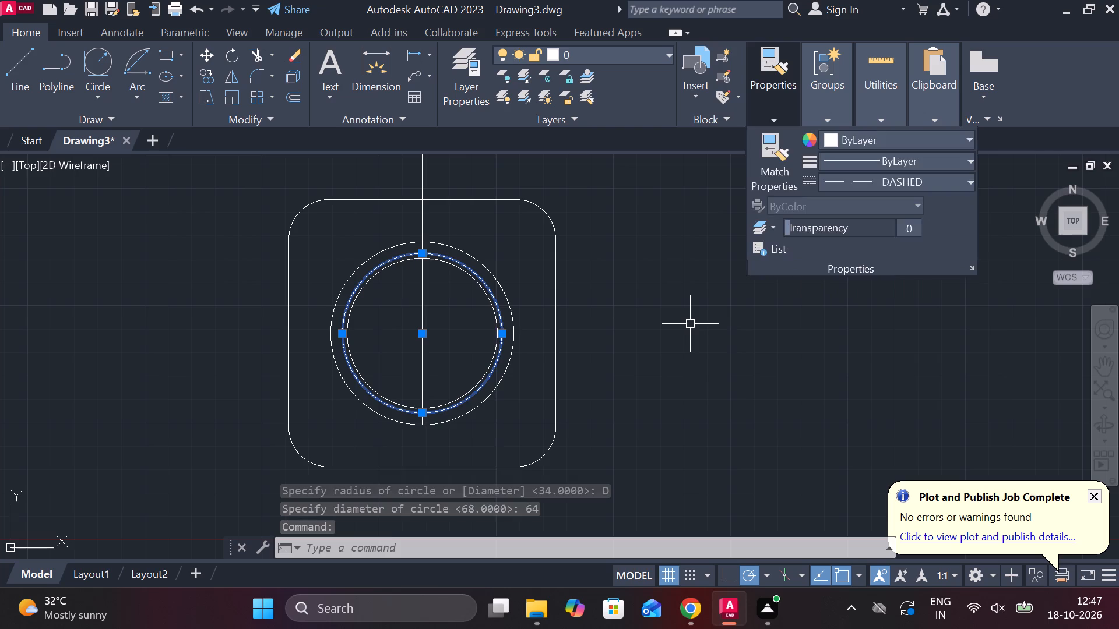
pyautogui.press('Escape')
# Stretch the vertical centreline's lower end down past the bottom edge of the rounded square.
pyautogui.moveTo(652, 326); pyautogui.dragTo(671, 305, button='middle')
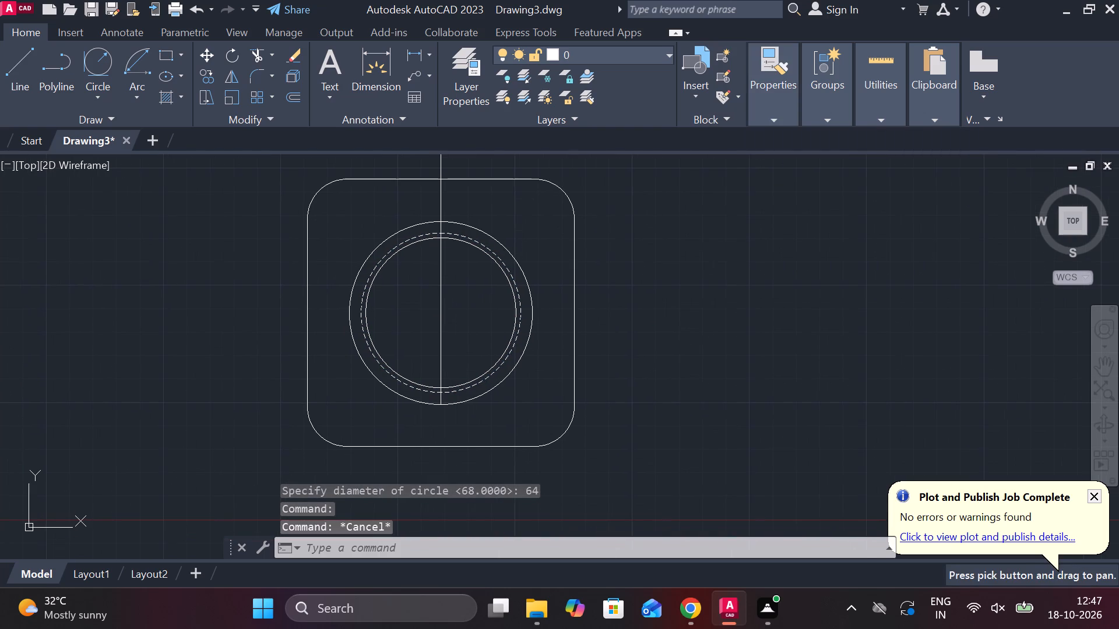
pyautogui.click(444, 316)
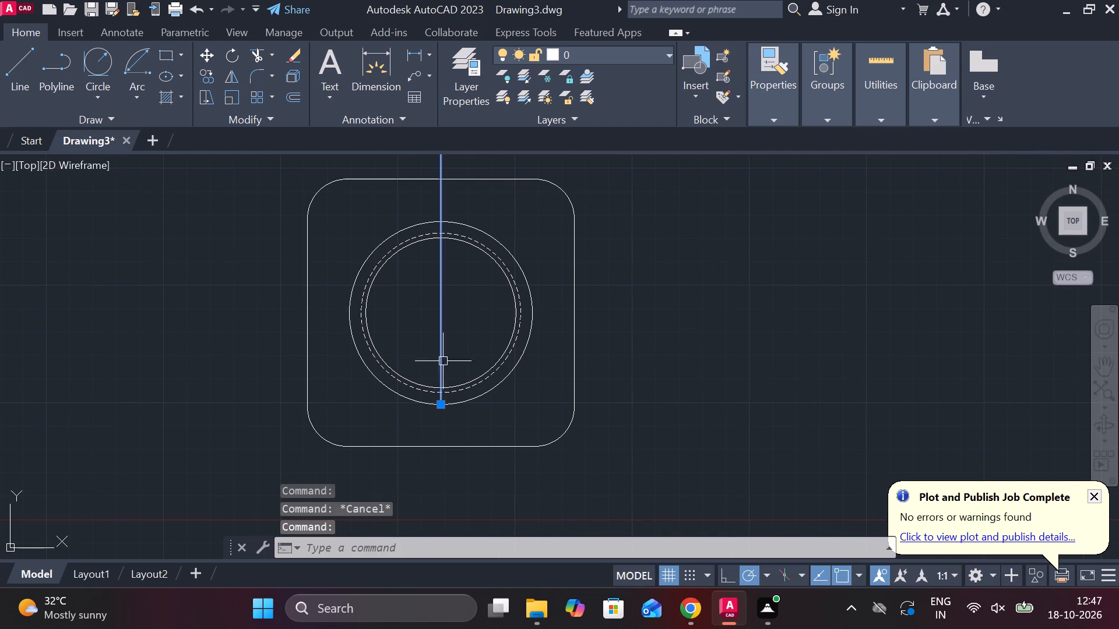
pyautogui.click(437, 407)
pyautogui.moveTo(432, 453); pyautogui.dragTo(437, 395, button='middle')
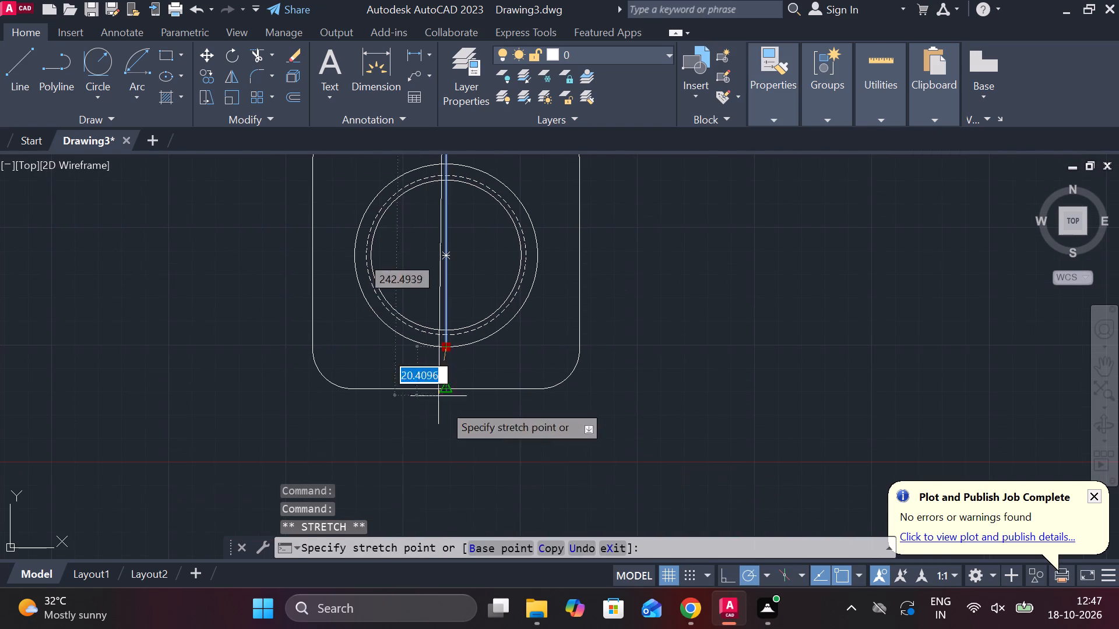
pyautogui.click(442, 457)
pyautogui.press('Escape')
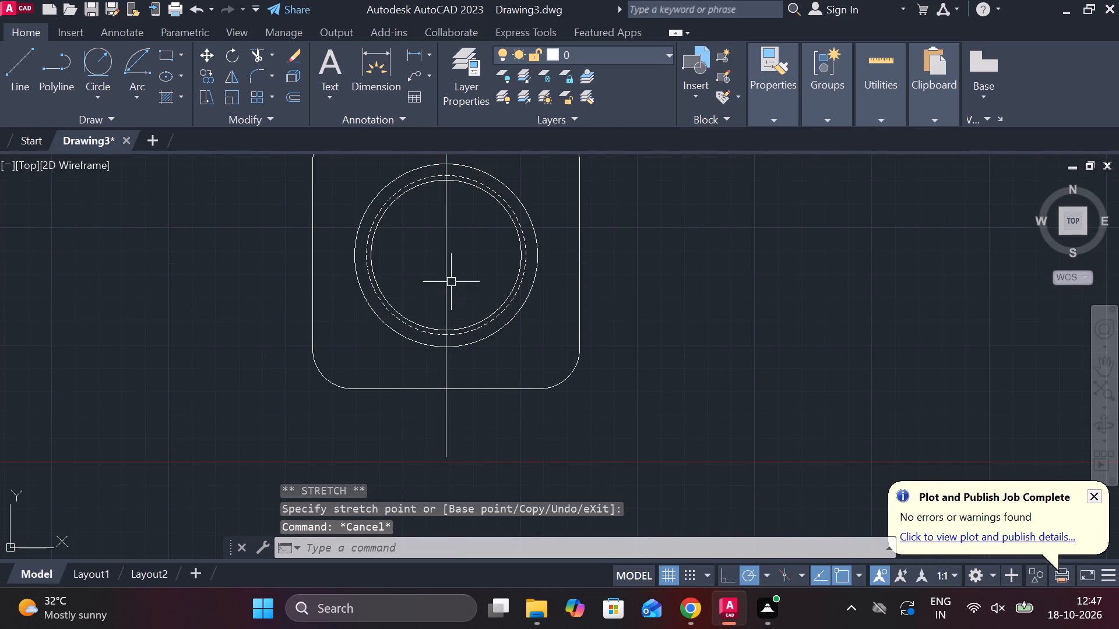
# Change the linetype of the extended vertical centreline to DASHED.
pyautogui.click(450, 275)
pyautogui.click(781, 122)
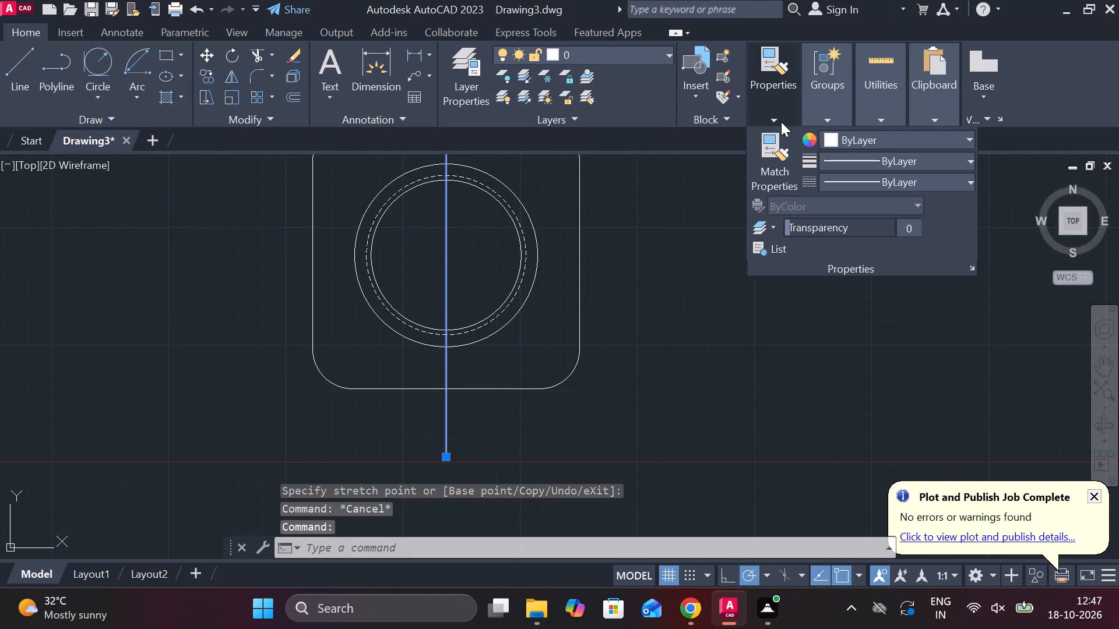
pyautogui.click(938, 179)
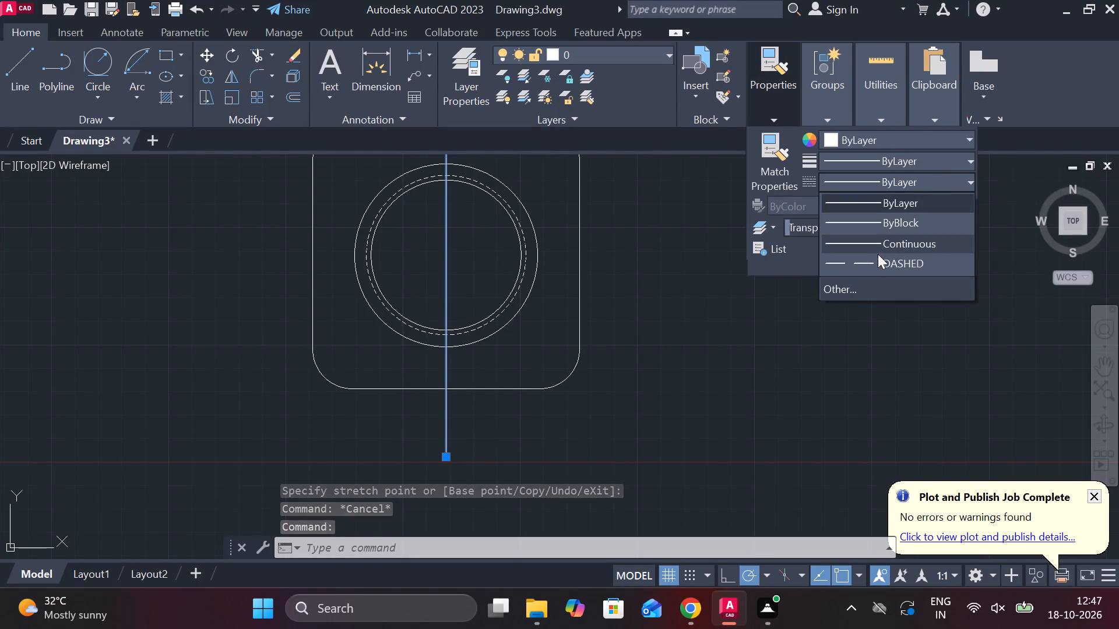
pyautogui.click(871, 263)
pyautogui.press('Escape')
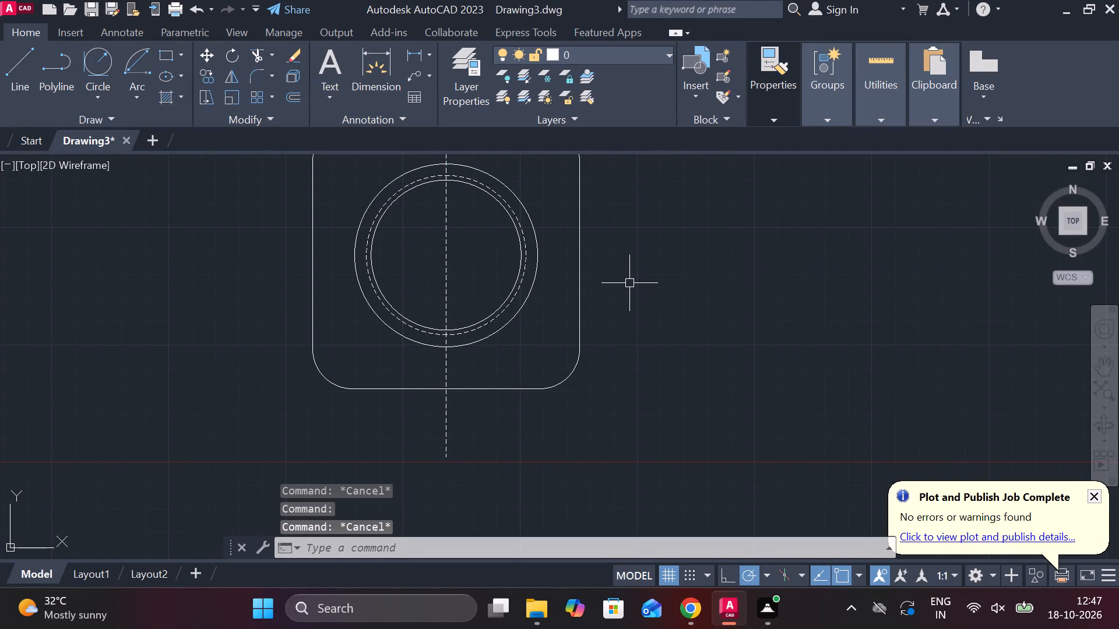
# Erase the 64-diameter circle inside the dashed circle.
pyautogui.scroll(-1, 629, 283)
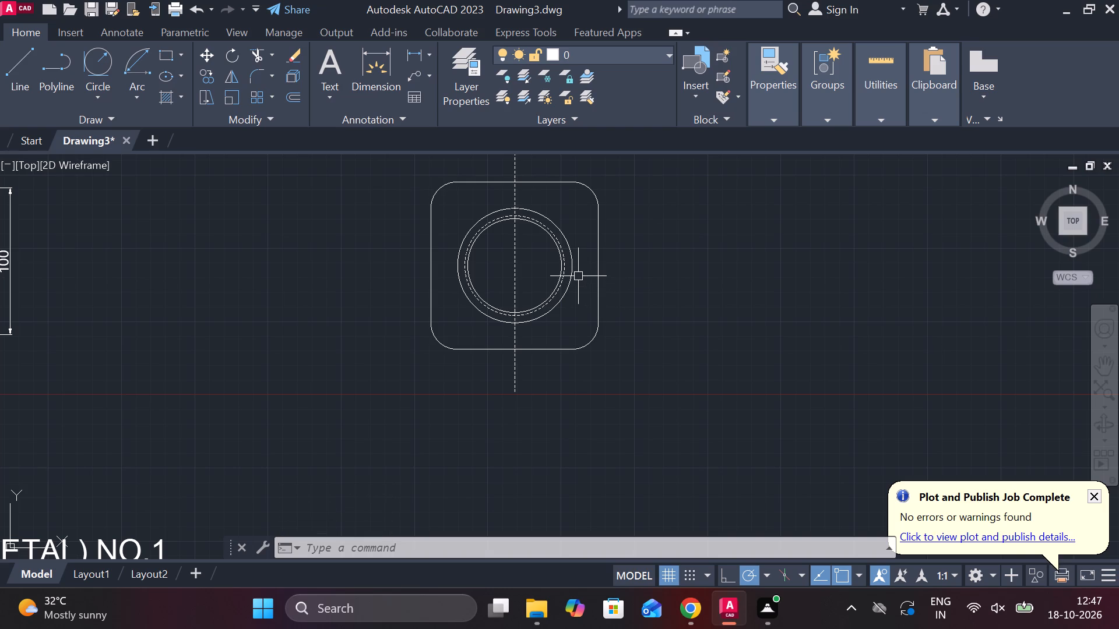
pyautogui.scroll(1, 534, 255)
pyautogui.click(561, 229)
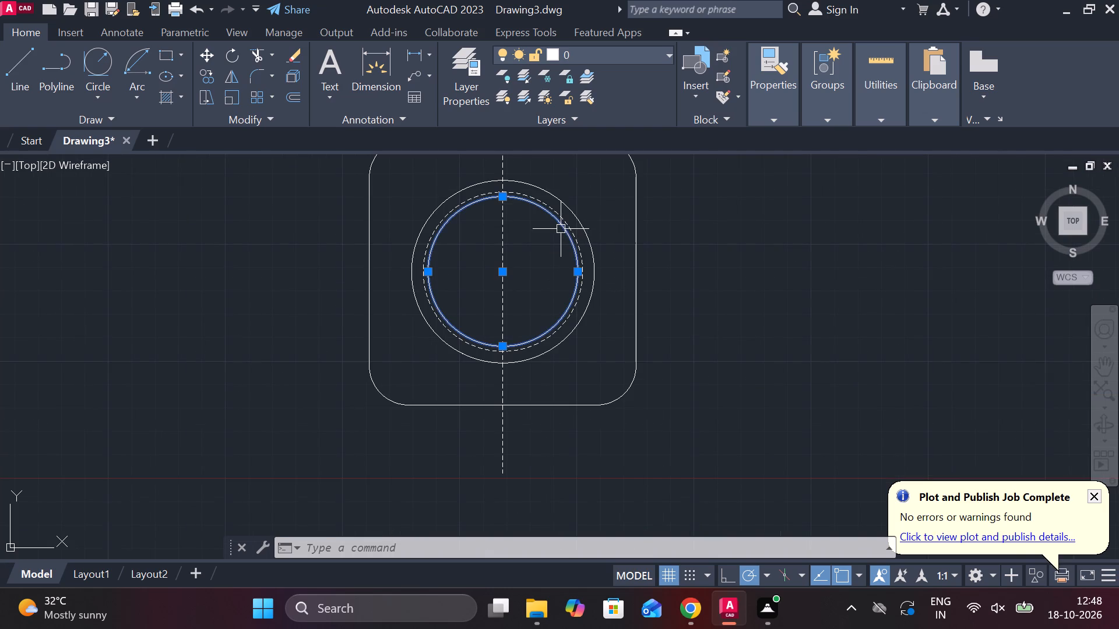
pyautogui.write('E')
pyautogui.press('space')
# Draw a circle of diameter 56 inside the dashed circle, sharing its centre.
pyautogui.write('C')
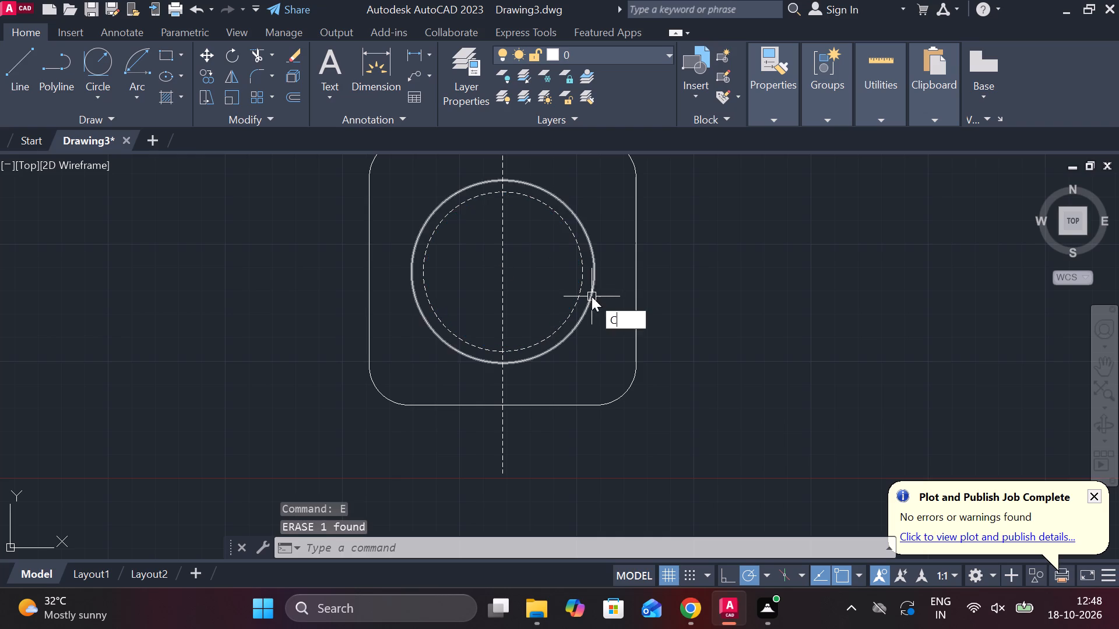
pyautogui.press('space')
pyautogui.click(512, 273)
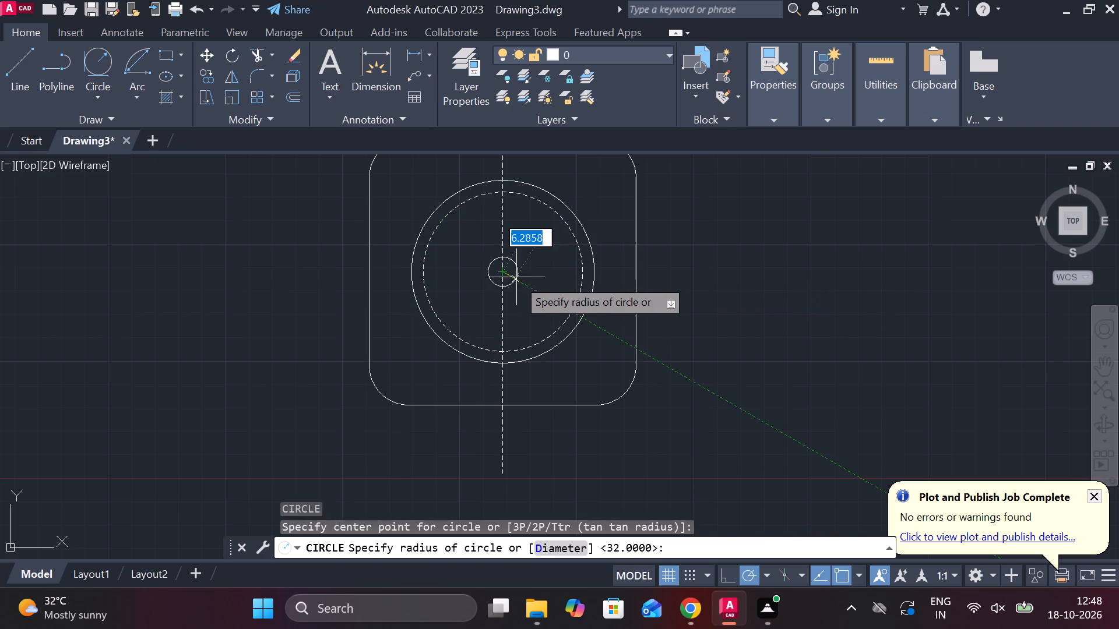
pyautogui.write('D 58')
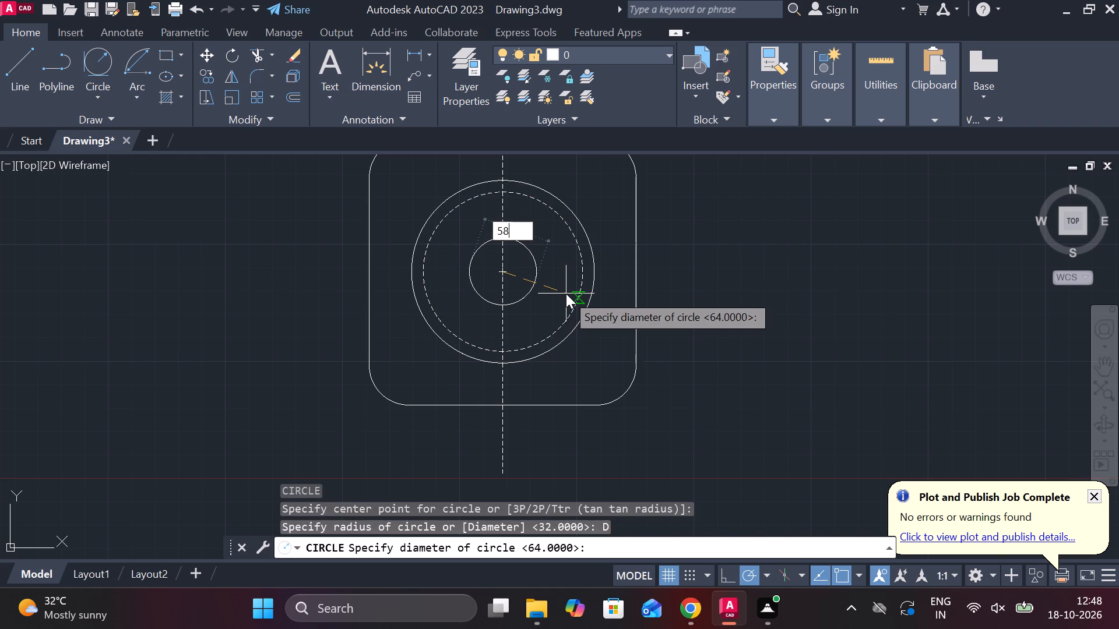
pyautogui.press('BackSpace')
pyautogui.press('6')
pyautogui.press('Return')
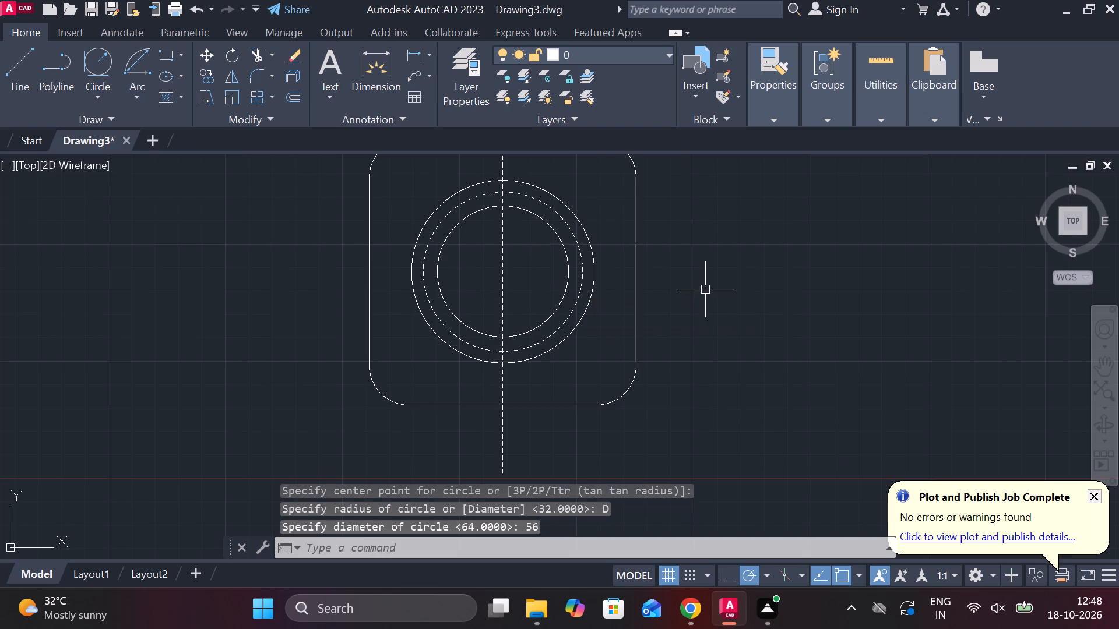
# Draw a vertical line on the centreline from the rounded square's bottom edge up to the 78 circle.
pyautogui.scroll(-1, 712, 287)
pyautogui.scroll(1, 666, 316)
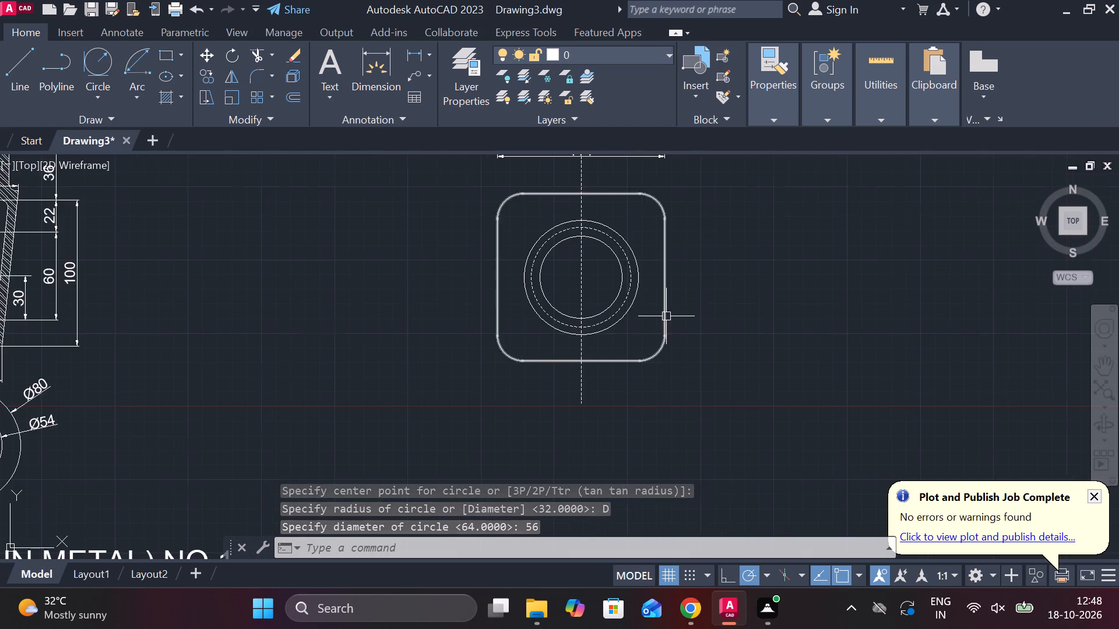
pyautogui.press('Escape')
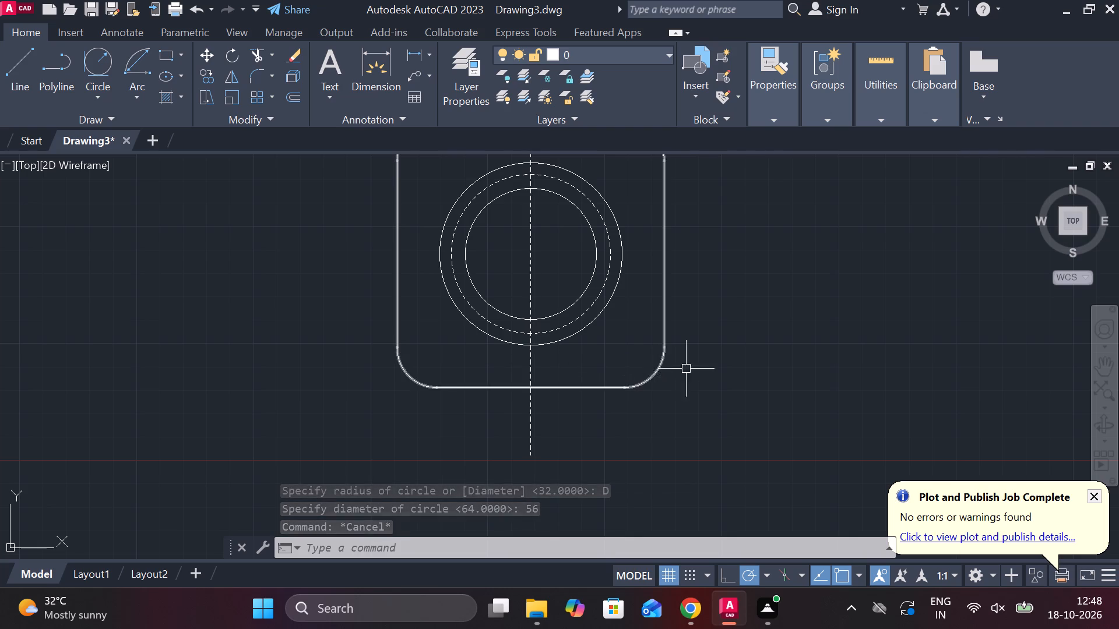
pyautogui.press('l')
pyautogui.press('Return')
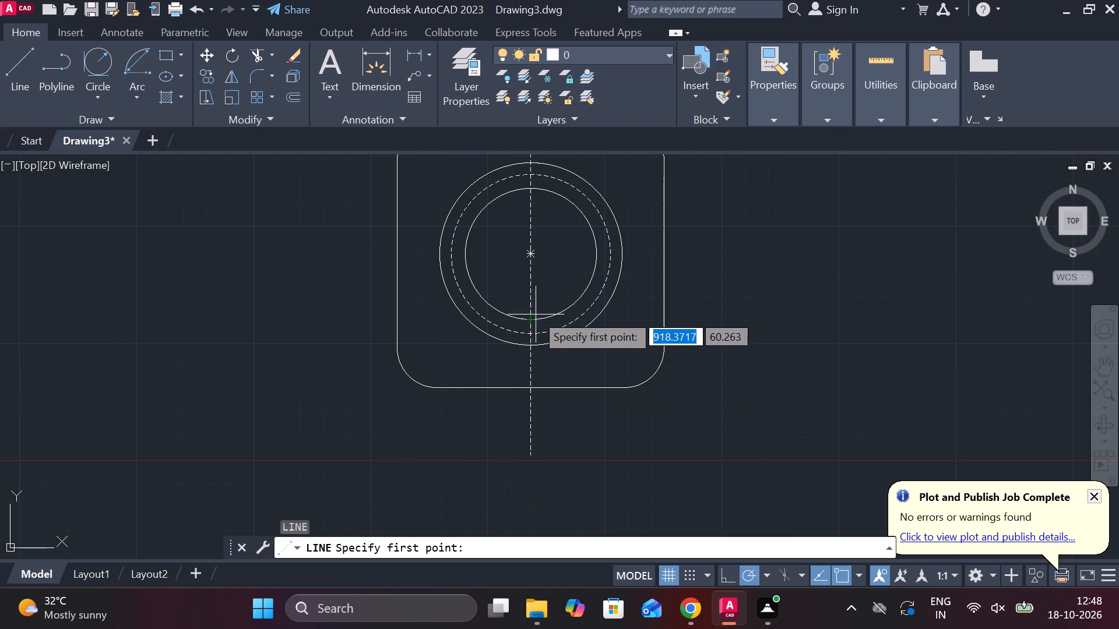
pyautogui.click(534, 387)
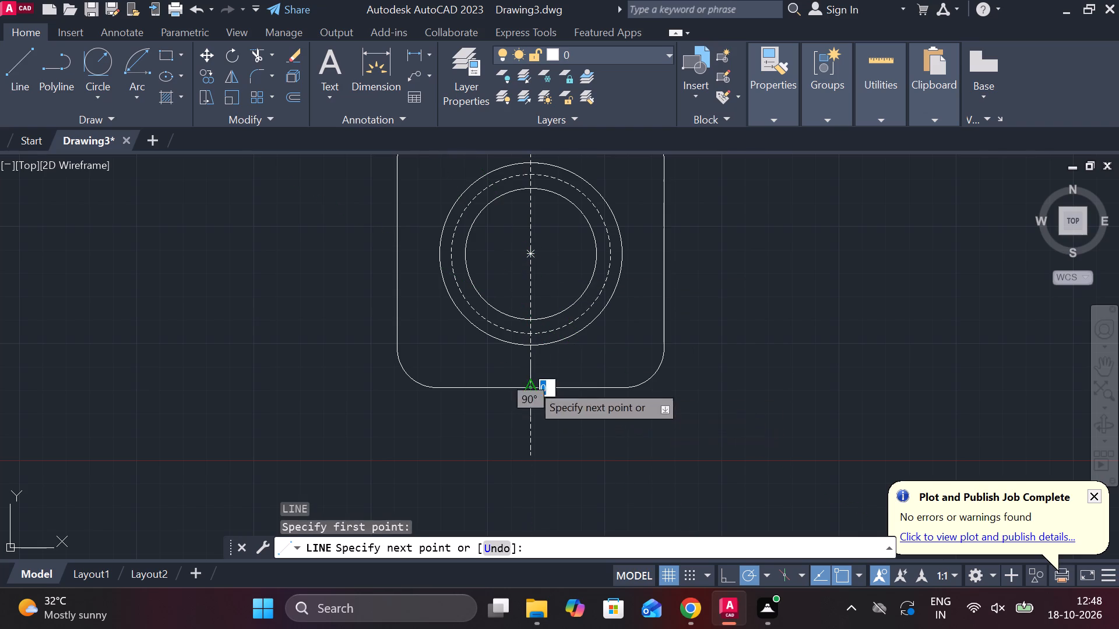
pyautogui.click(530, 345)
pyautogui.press('Escape')
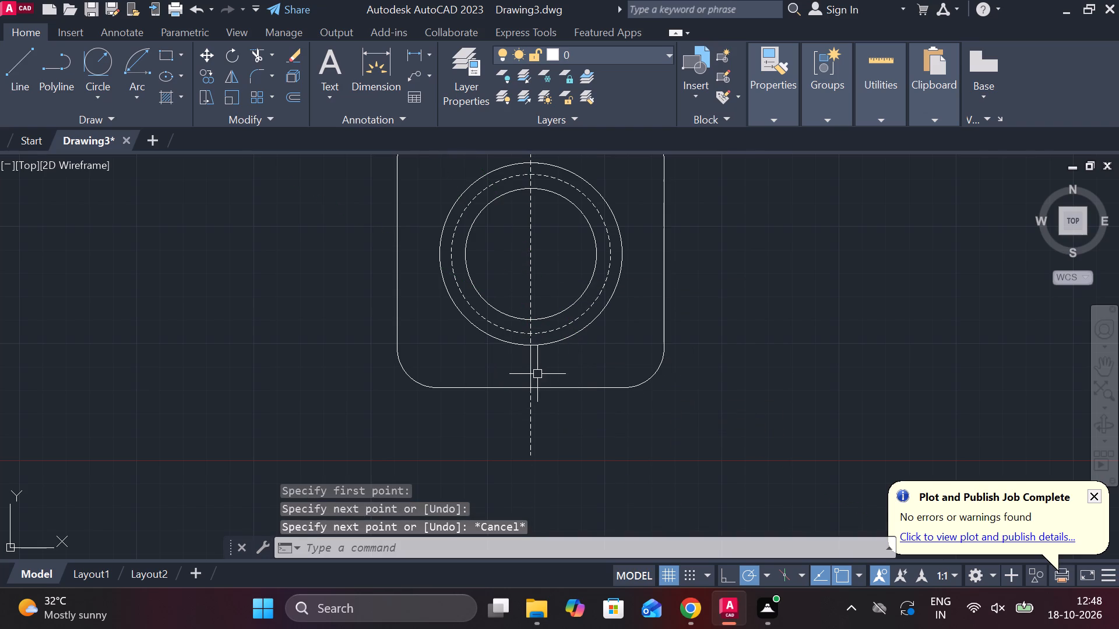
# Offset the short vertical line by 40 to both sides of the centreline.
pyautogui.click(532, 369)
pyautogui.press('o')
pyautogui.press('Return')
pyautogui.press('Return')
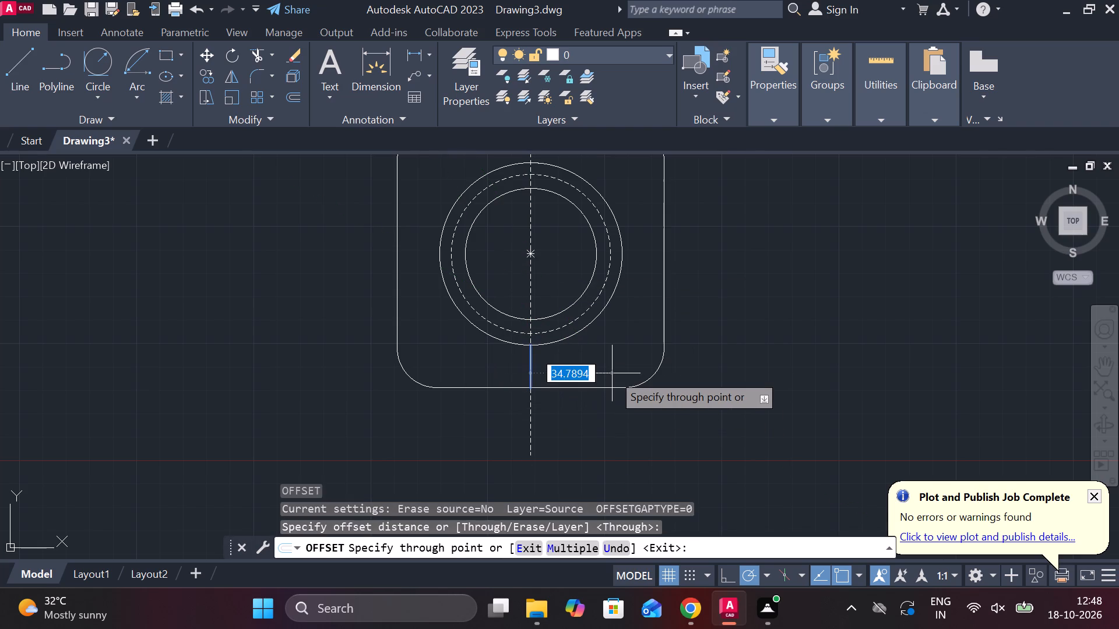
pyautogui.write('40')
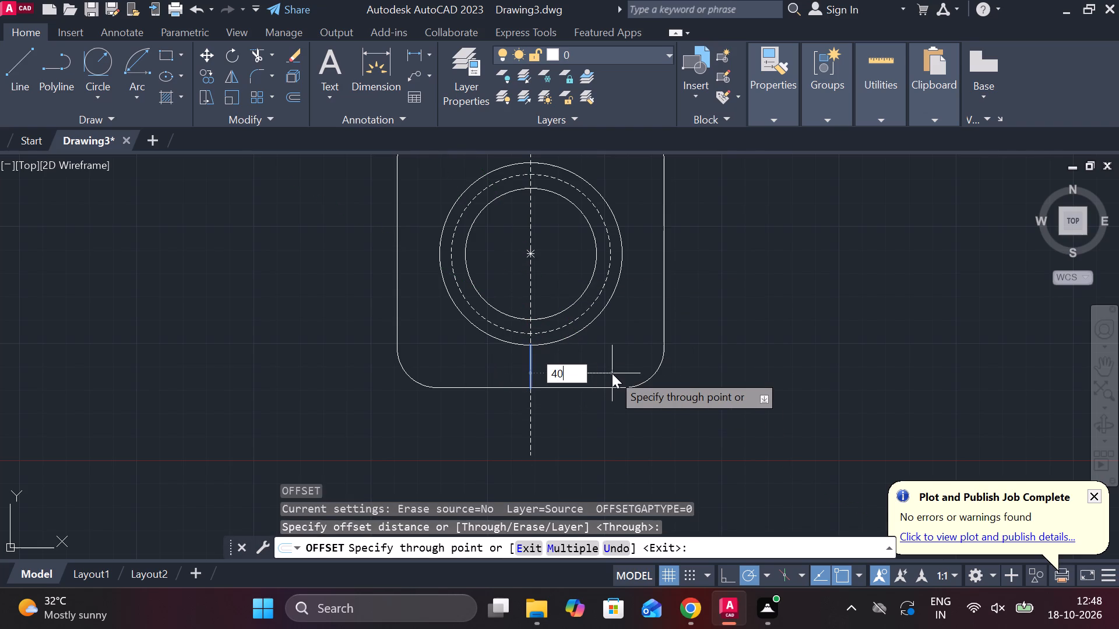
pyautogui.press('Return')
pyautogui.click(533, 362)
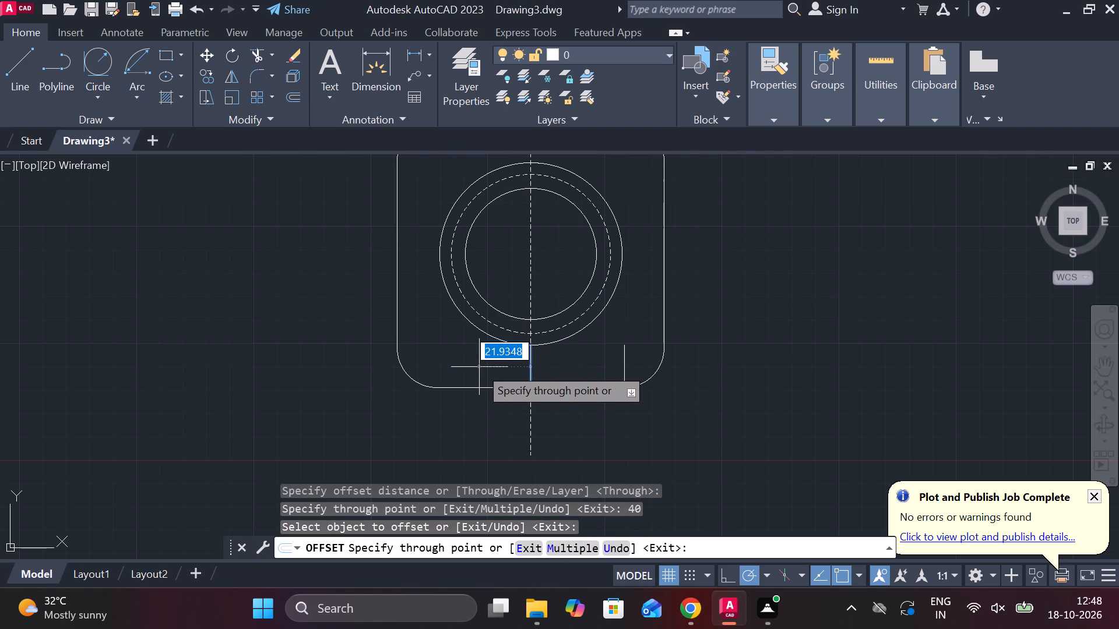
pyautogui.write('40')
pyautogui.press('Return')
pyautogui.moveTo(492, 358); pyautogui.dragTo(525, 422, button='middle')
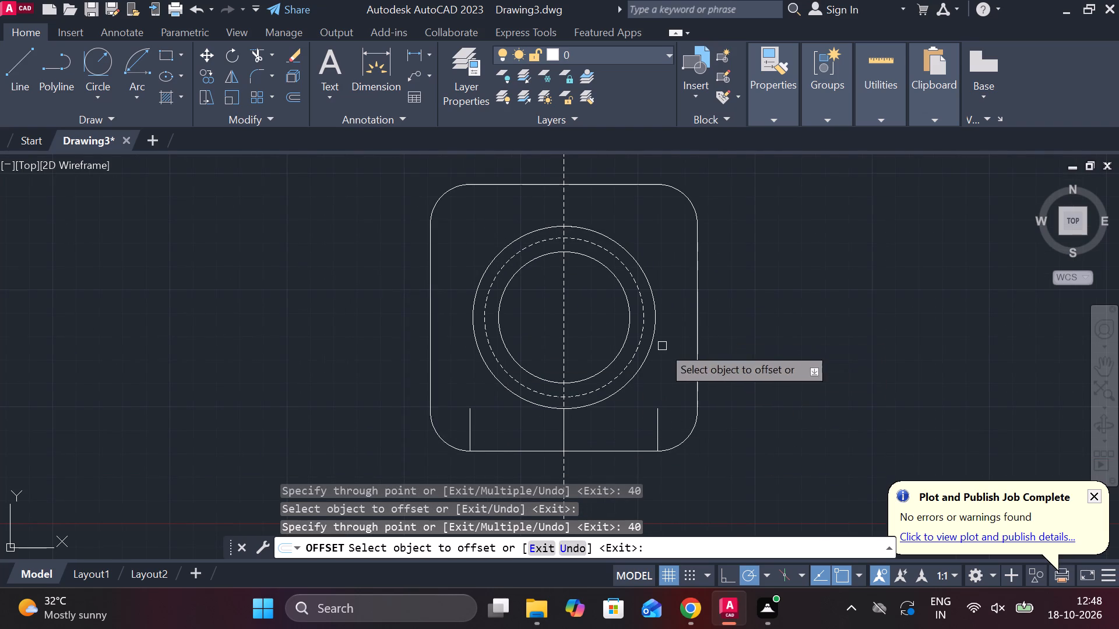
pyautogui.press('Escape')
# Draw a horizontal line about 80 long from the circles' centre leftward past the square's left edge.
pyautogui.press('l')
pyautogui.press('Return')
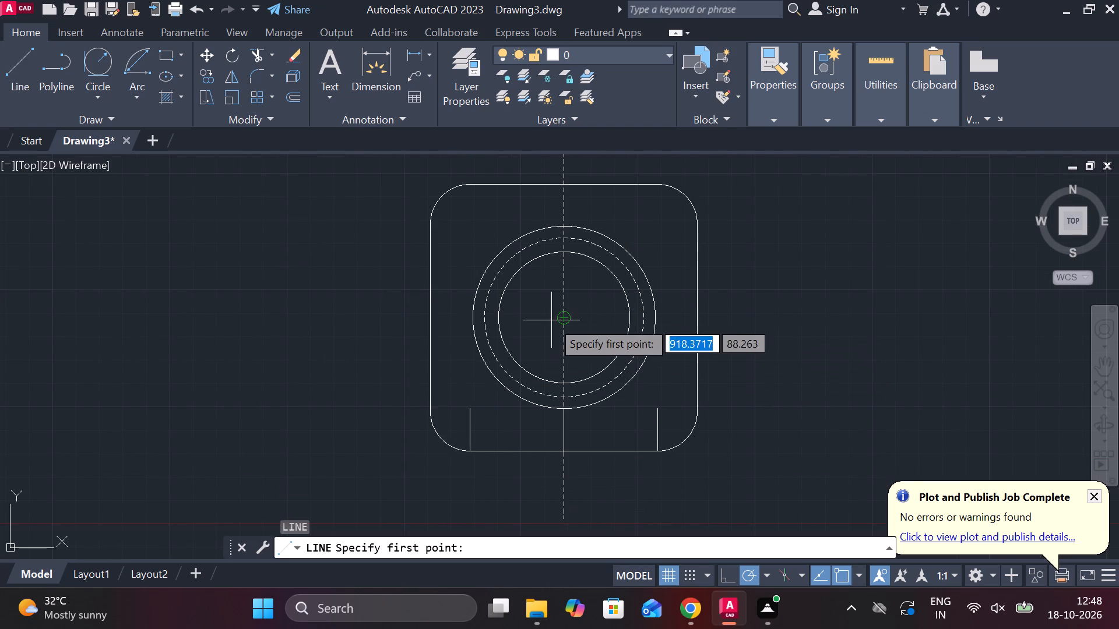
pyautogui.click(562, 320)
pyautogui.click(377, 319)
pyautogui.press('Escape')
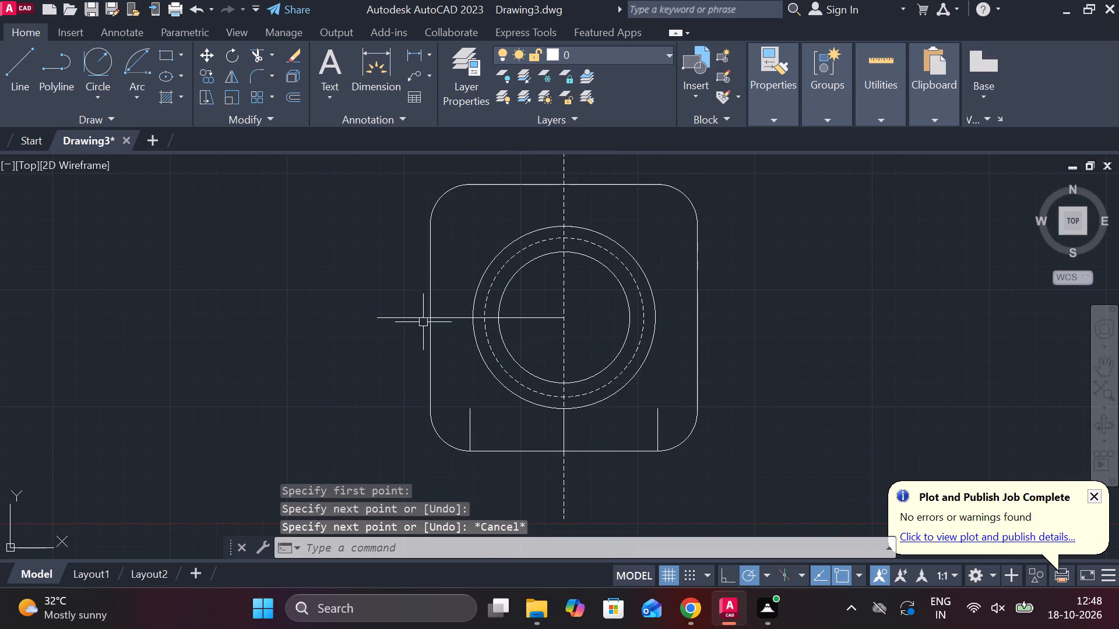
# Offset the horizontal centre line by 40 both above and below.
pyautogui.doubleClick(448, 319)
pyautogui.press('o')
pyautogui.press('Return')
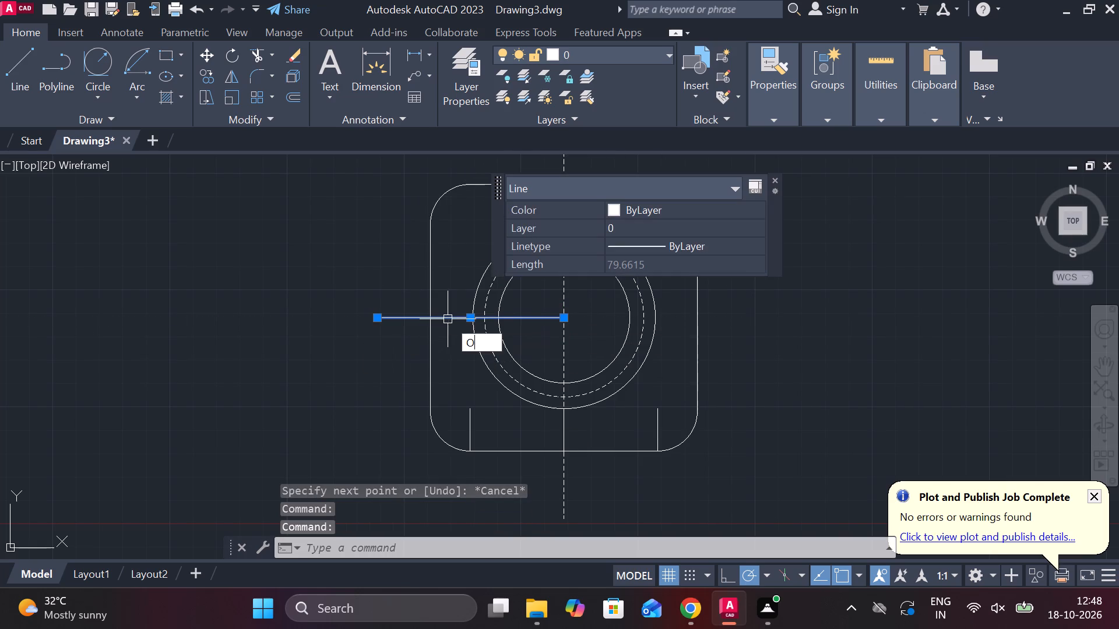
pyautogui.press('Return')
pyautogui.write('40')
pyautogui.press('Return')
pyautogui.click(451, 319)
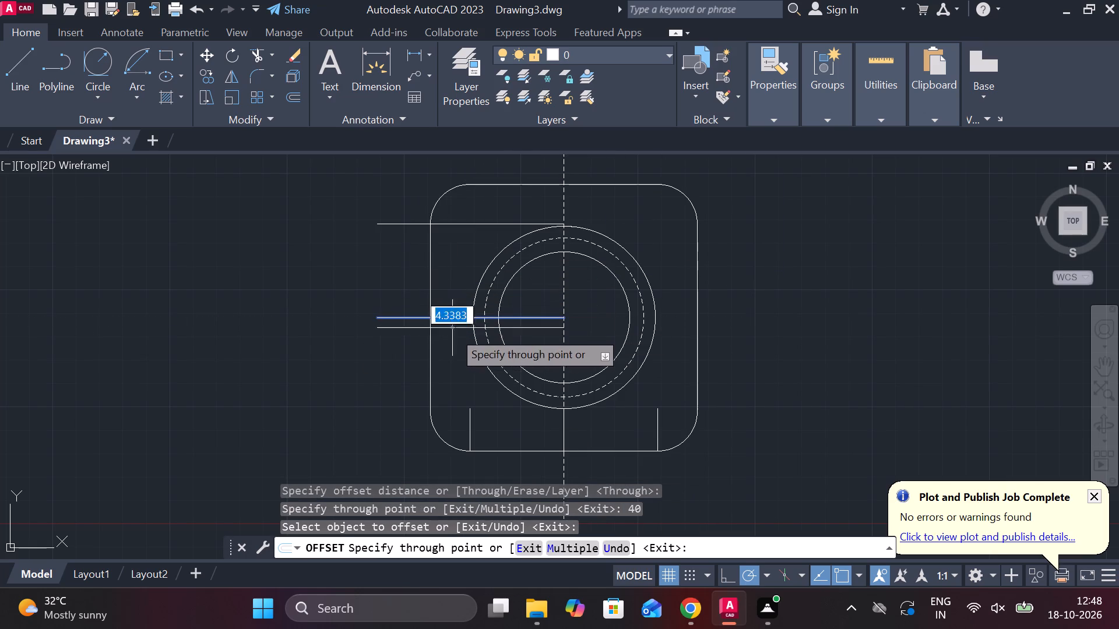
pyautogui.write('40')
pyautogui.press('Return')
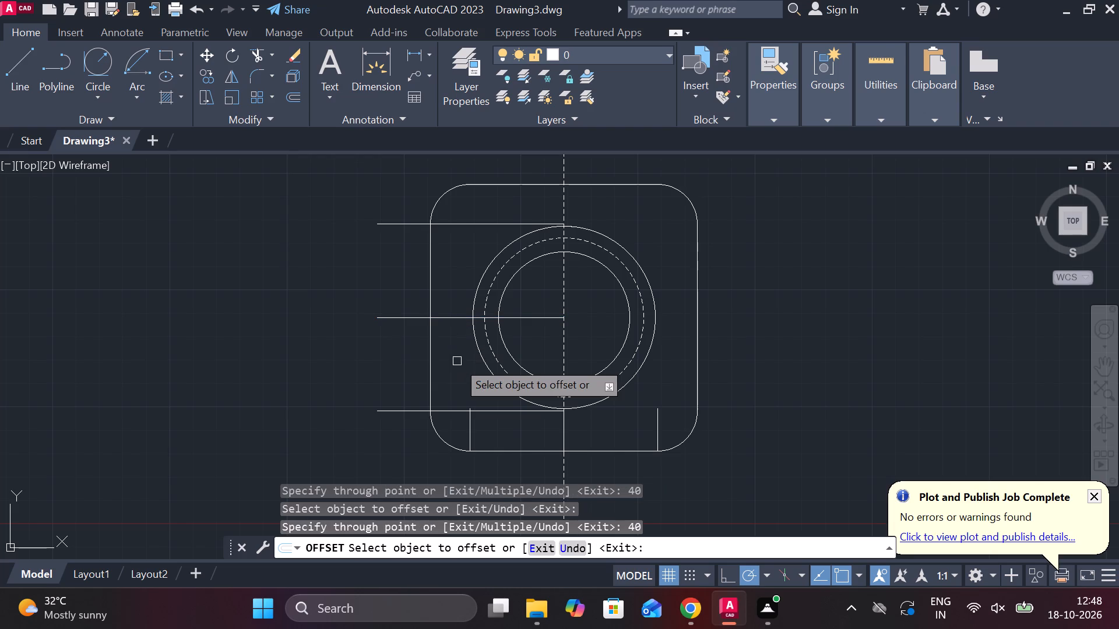
pyautogui.press('Escape')
# Lengthen the lower and upper horizontal offset lines rightward past the rounded square's right edge.
pyautogui.click(494, 409)
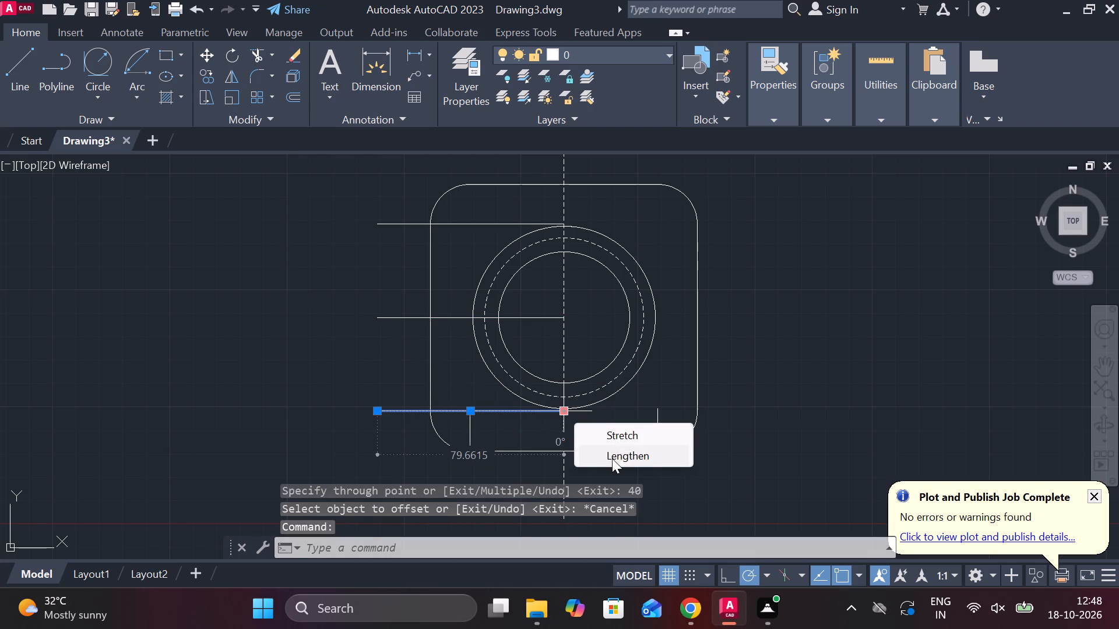
pyautogui.click(612, 458)
pyautogui.click(779, 426)
pyautogui.press('Escape')
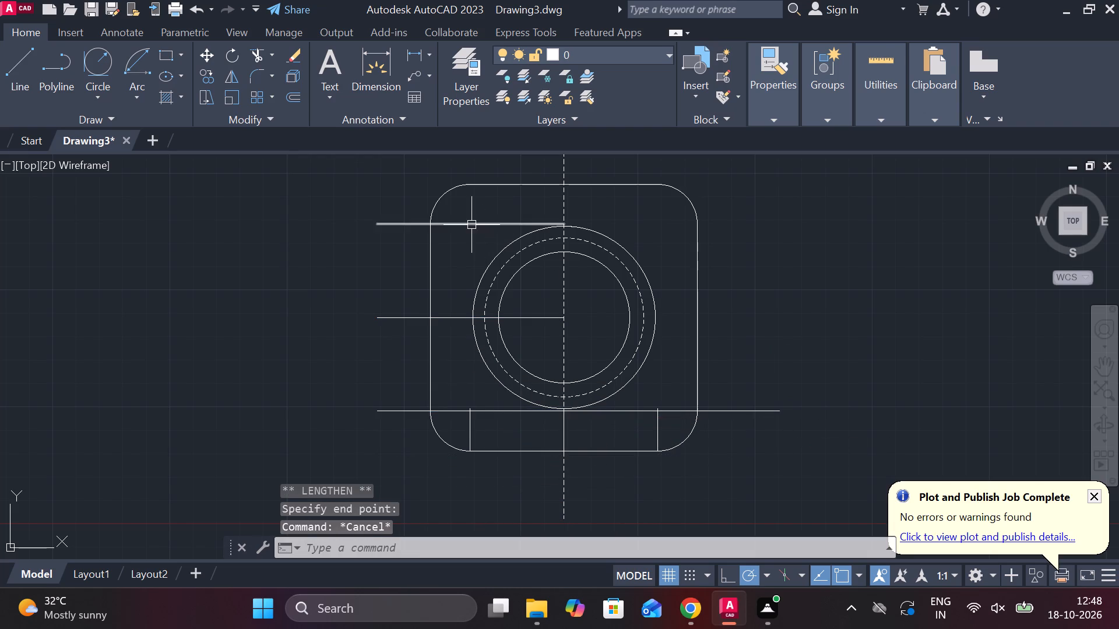
pyautogui.click(471, 224)
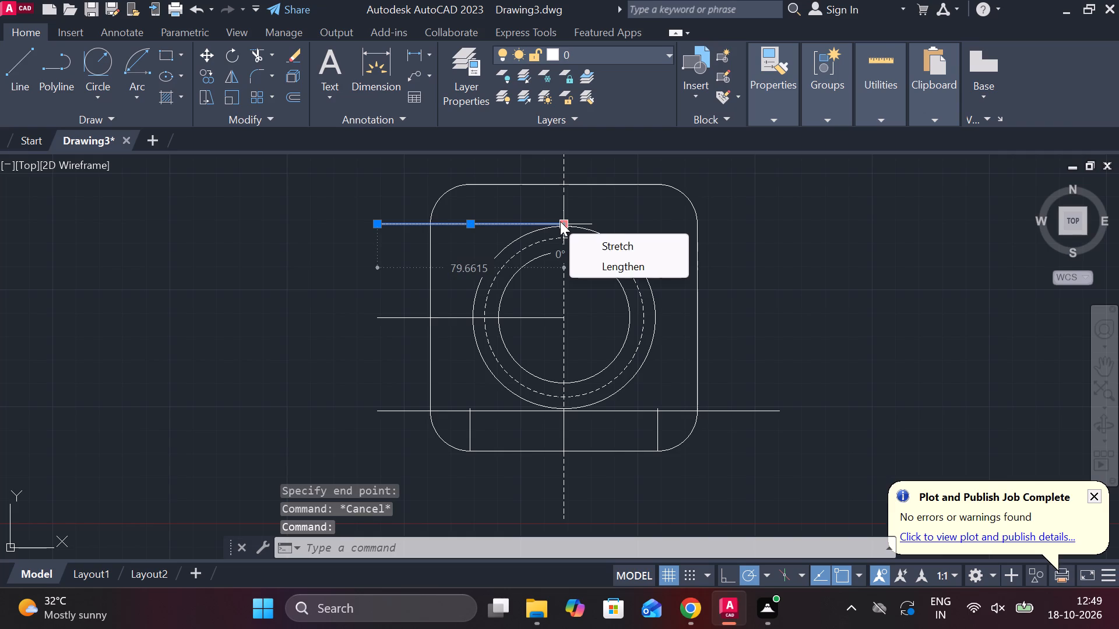
pyautogui.click(636, 264)
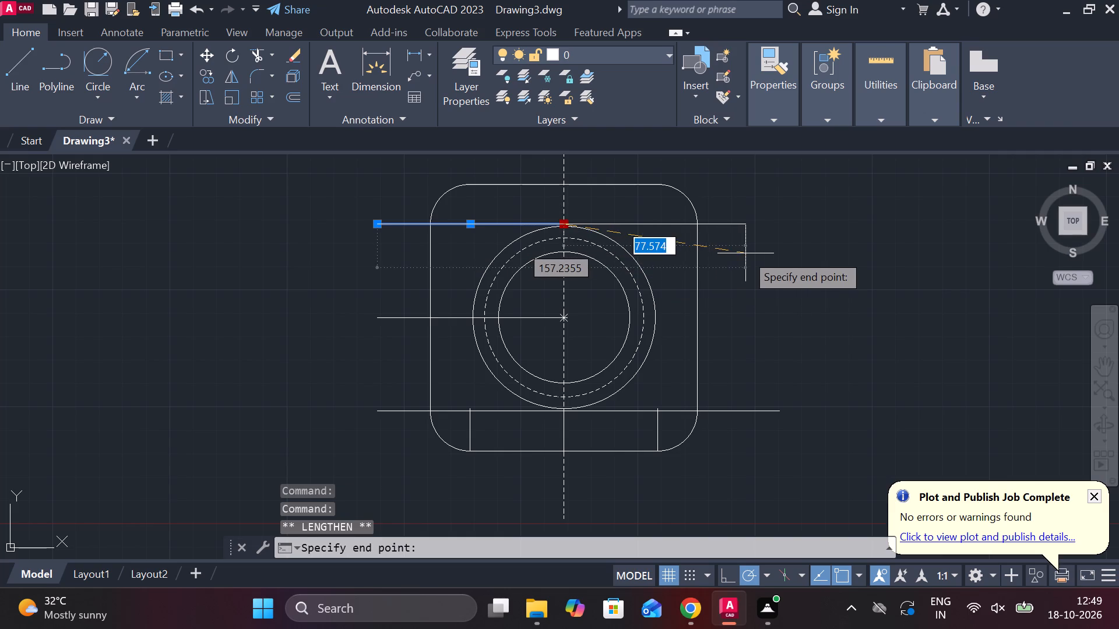
pyautogui.click(745, 253)
pyautogui.press('Escape')
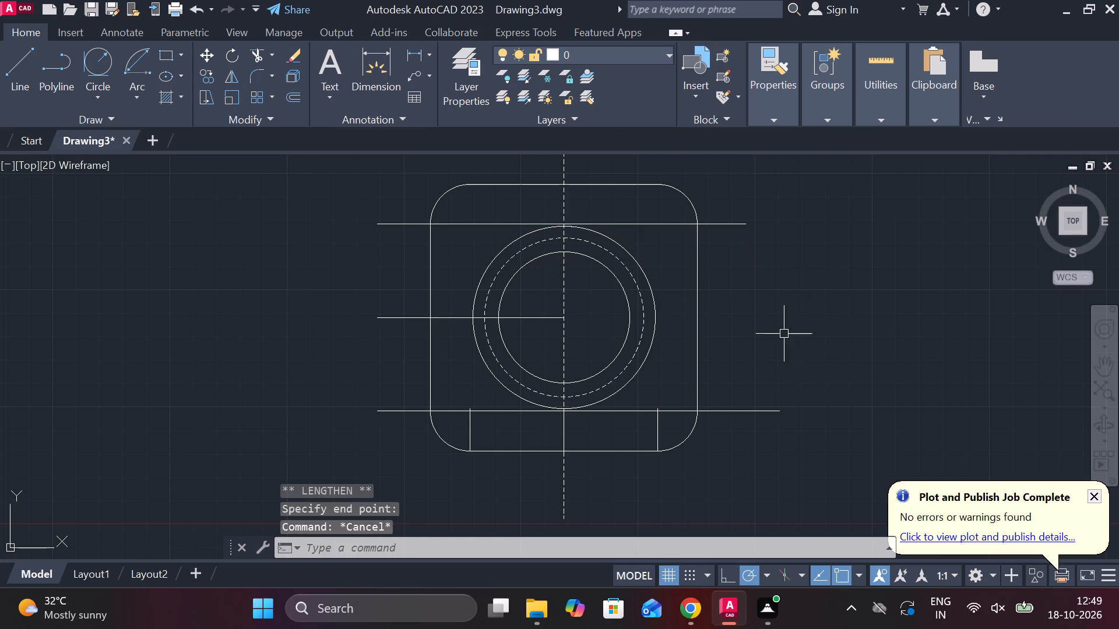
# Draw concentric circles of diameter 12 and 6 where the lower horizontal line crosses the left short vertical line.
pyautogui.scroll(1, 512, 451)
pyautogui.write('C')
pyautogui.press('space')
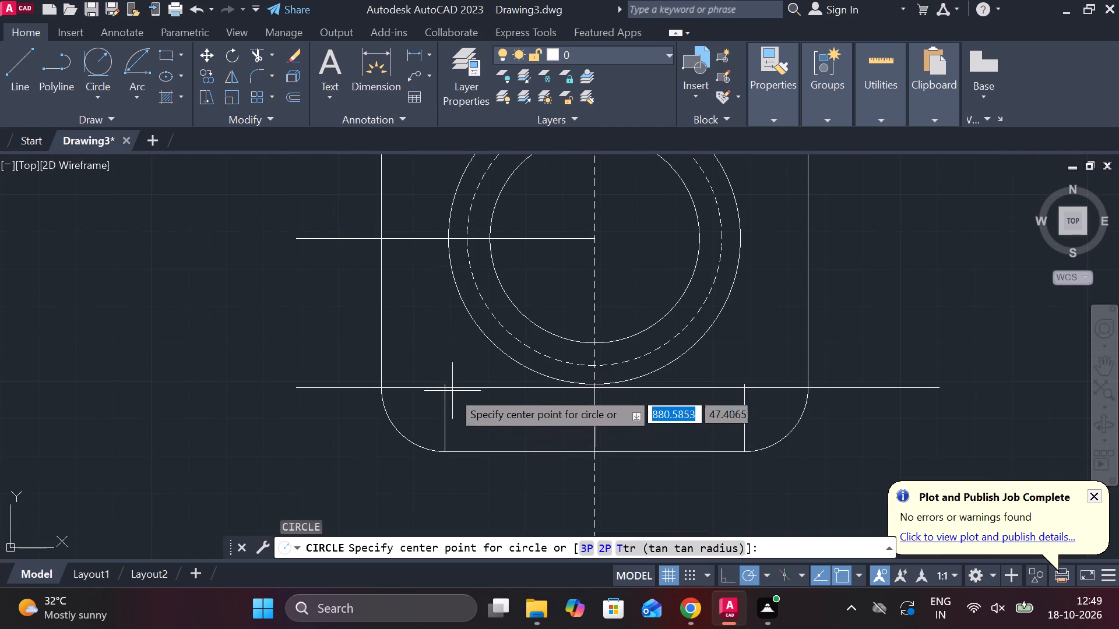
pyautogui.click(449, 390)
pyautogui.write('D')
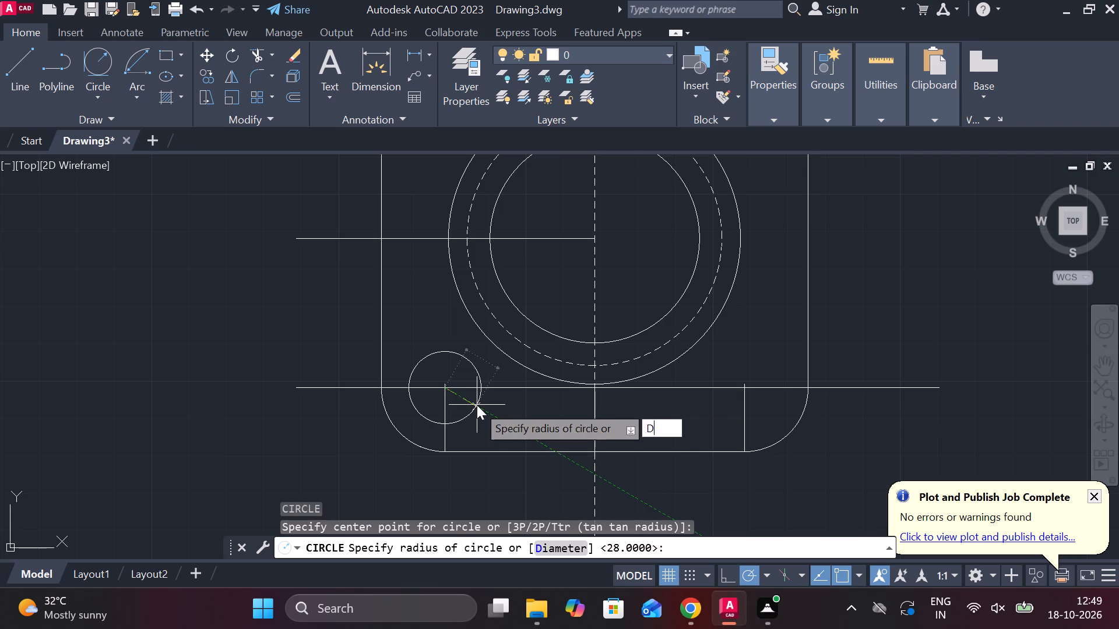
pyautogui.press('space')
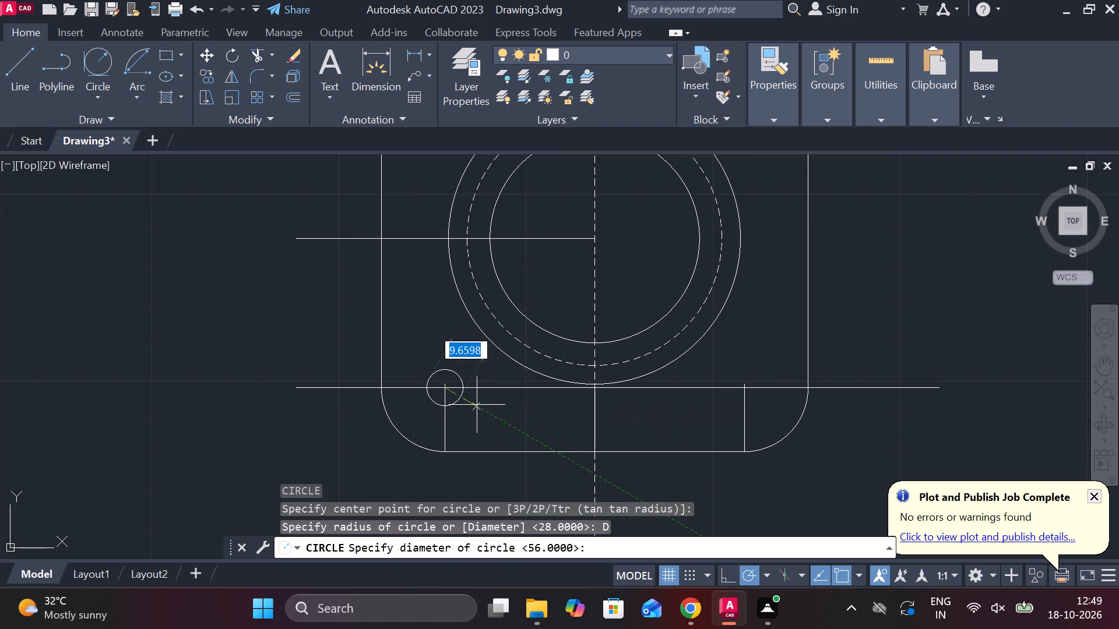
pyautogui.write('12')
pyautogui.press('space')
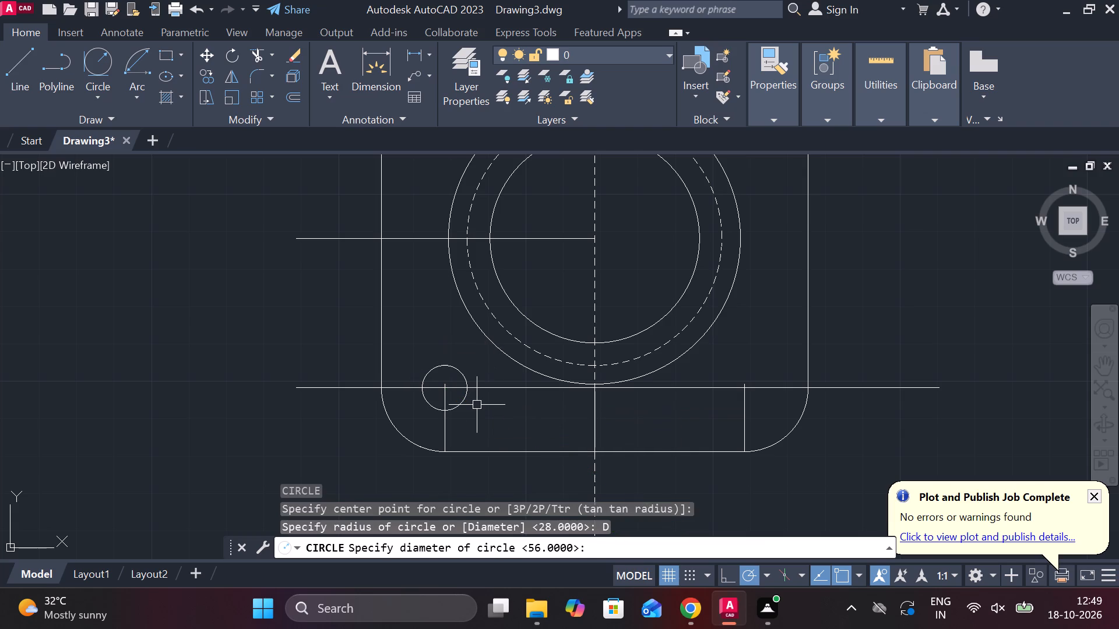
pyautogui.write('C')
pyautogui.press('space')
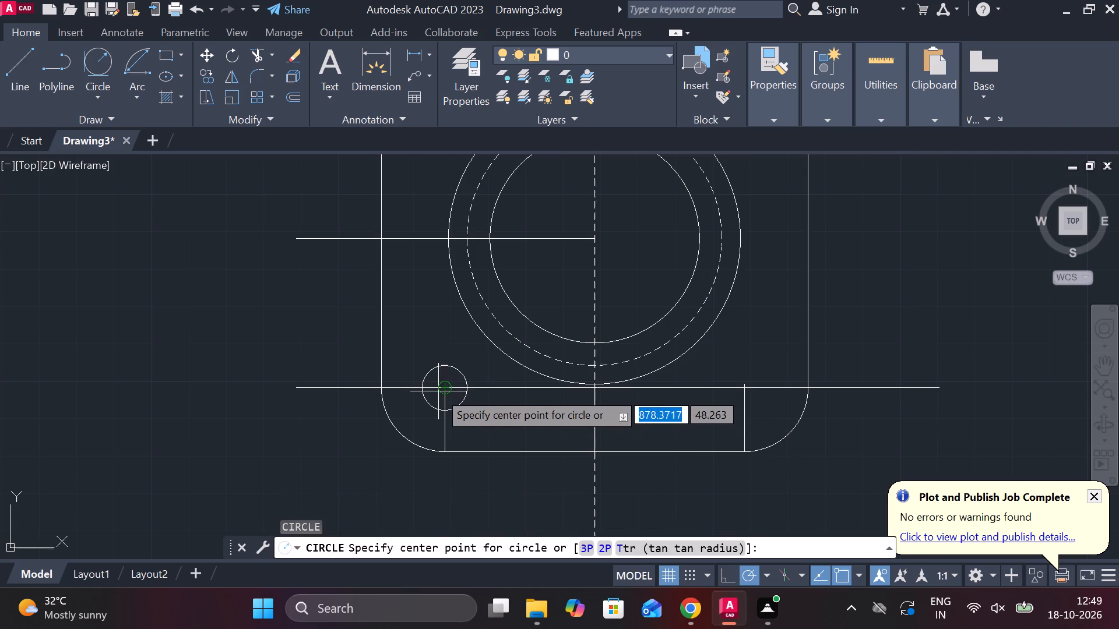
pyautogui.click(438, 391)
pyautogui.write('D 6')
pyautogui.press('Return')
# Copy the 12 and 6 diameter circles from their centre to the lower line's intersection with the right short vertical line.
pyautogui.scroll(1, 476, 377)
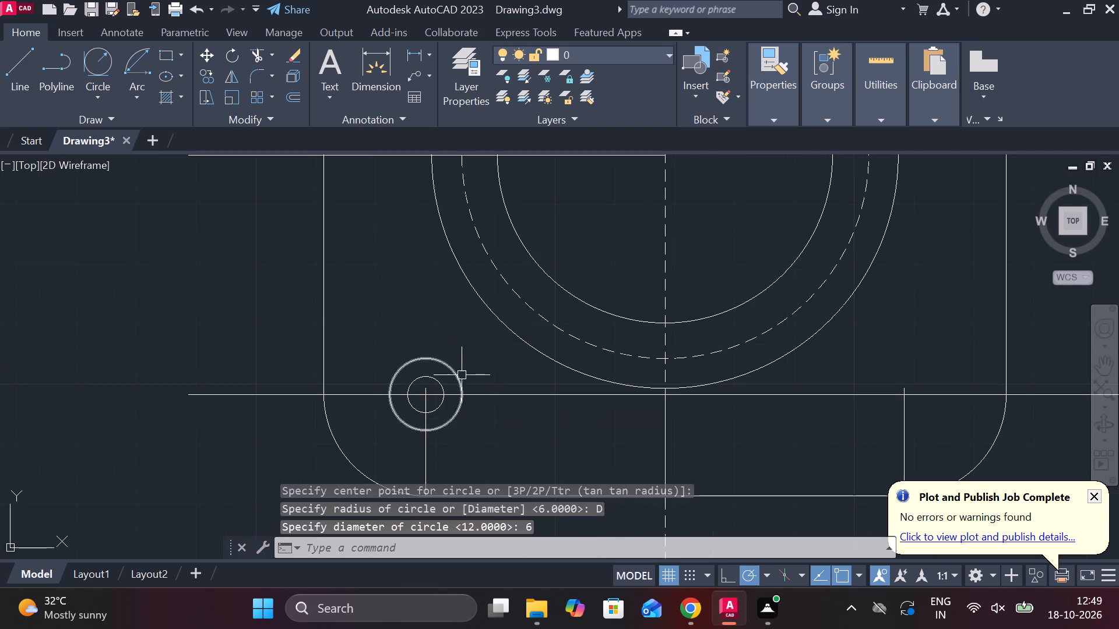
pyautogui.click(462, 375)
pyautogui.click(444, 381)
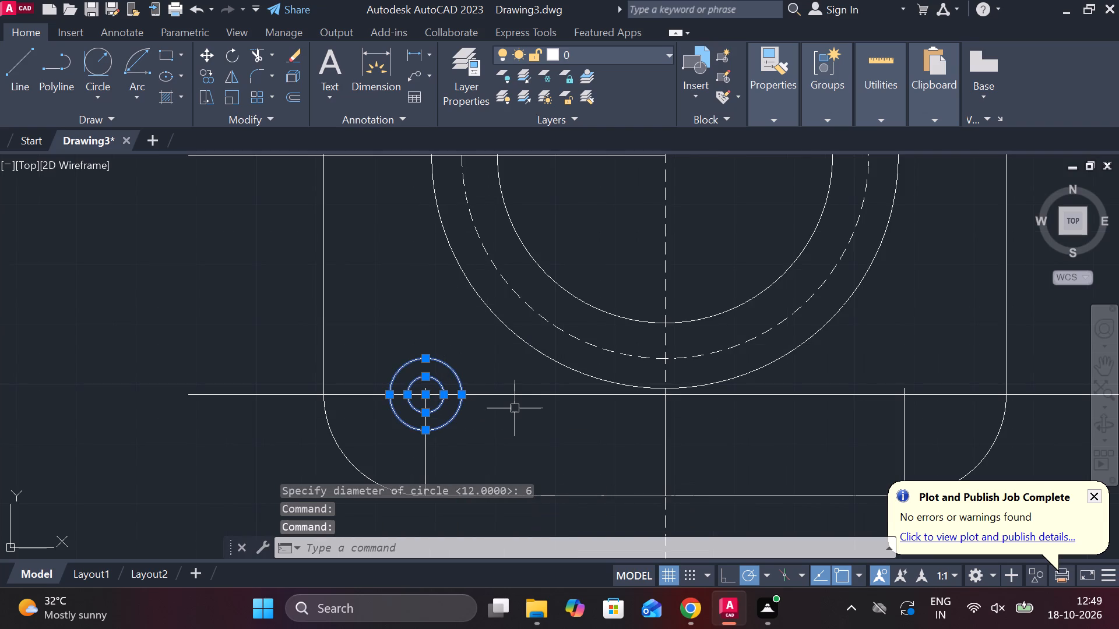
pyautogui.write('CO')
pyautogui.press('Return')
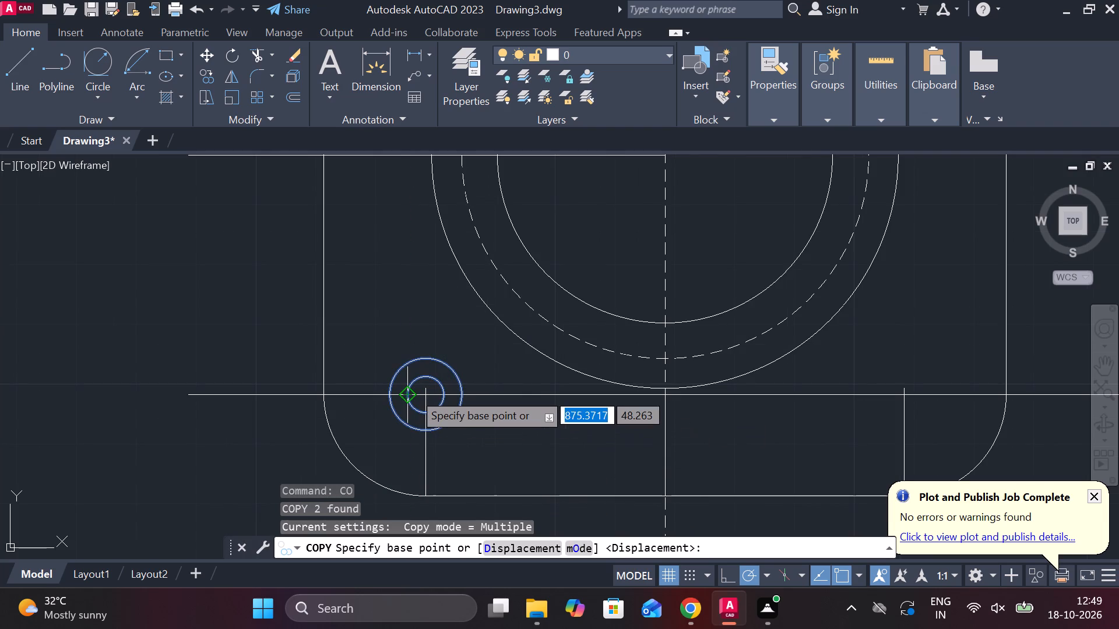
pyautogui.scroll(2, 431, 396)
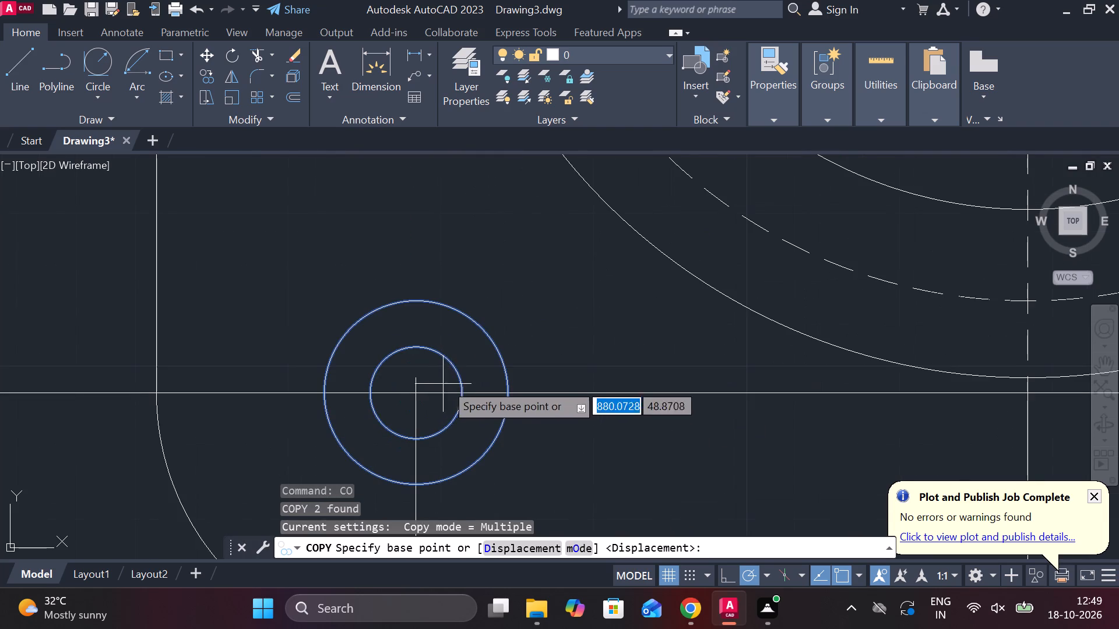
pyautogui.click(420, 394)
pyautogui.scroll(-2, 427, 324)
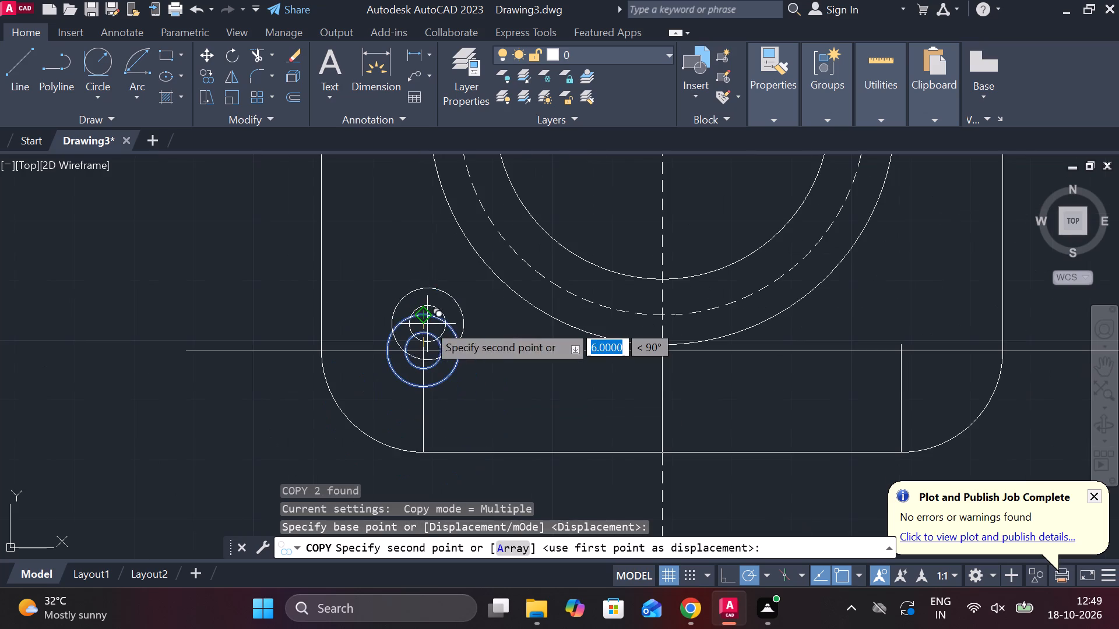
pyautogui.scroll(1, 855, 361)
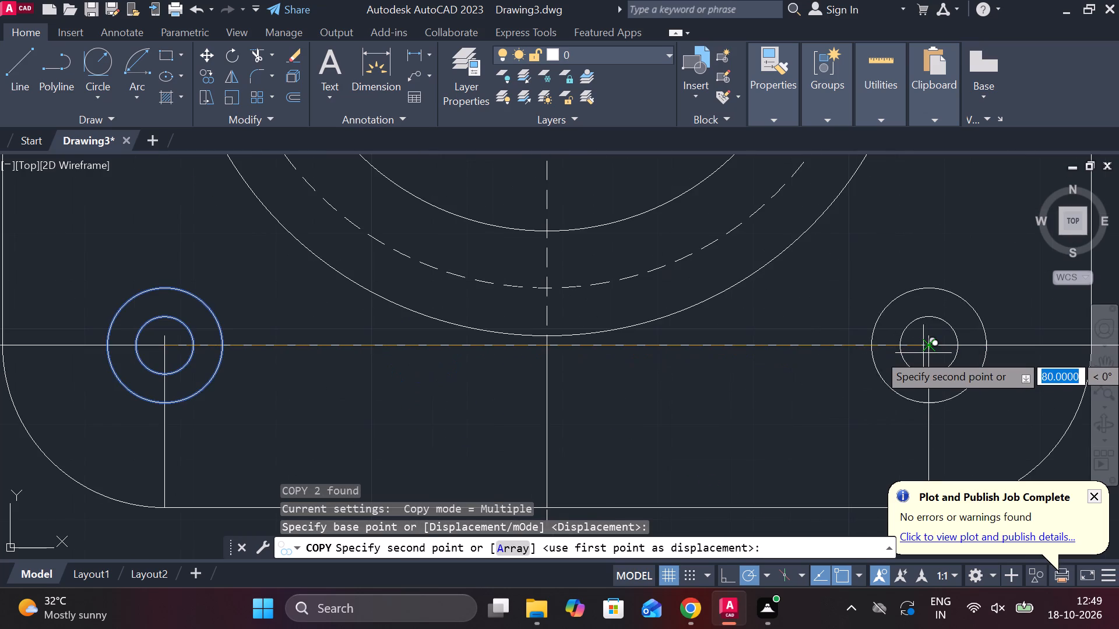
pyautogui.scroll(1, 923, 353)
pyautogui.moveTo(923, 353); pyautogui.dragTo(738, 358, button='middle')
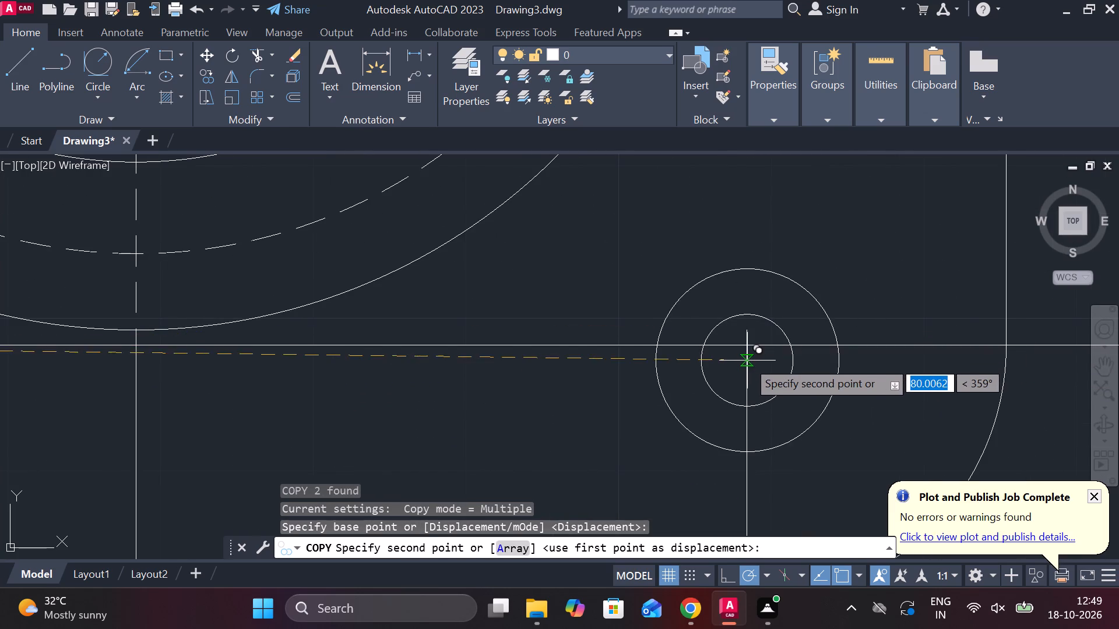
pyautogui.click(745, 349)
pyautogui.scroll(-3, 770, 339)
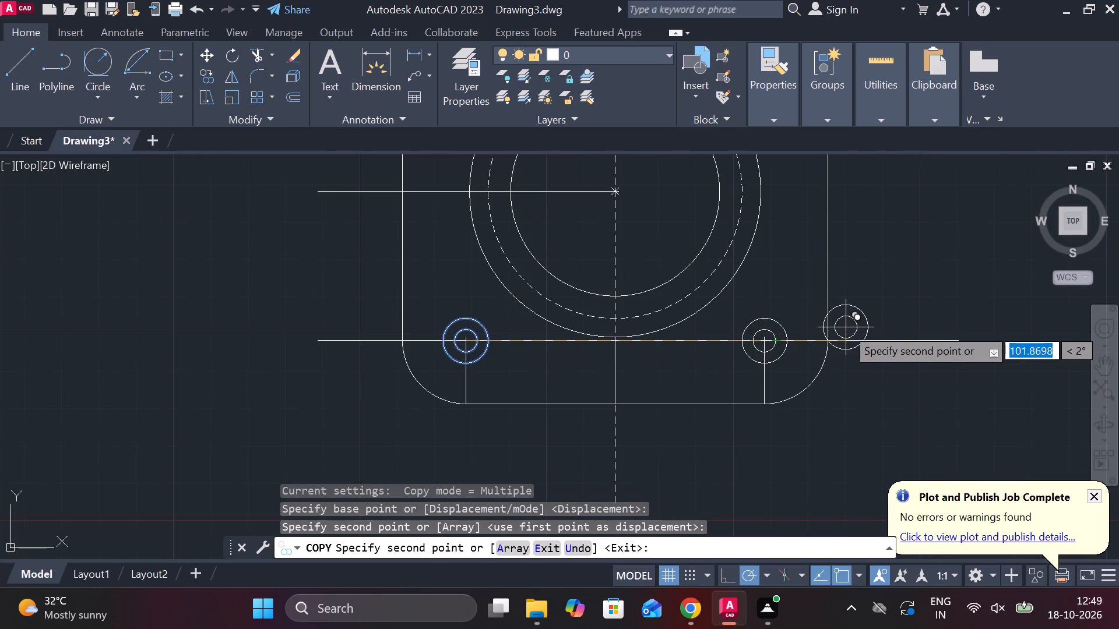
pyautogui.press('Escape')
# Erase the three horizontal locating lines and the two short vertical lines through the lower hole centres.
pyautogui.click(848, 345)
pyautogui.click(838, 342)
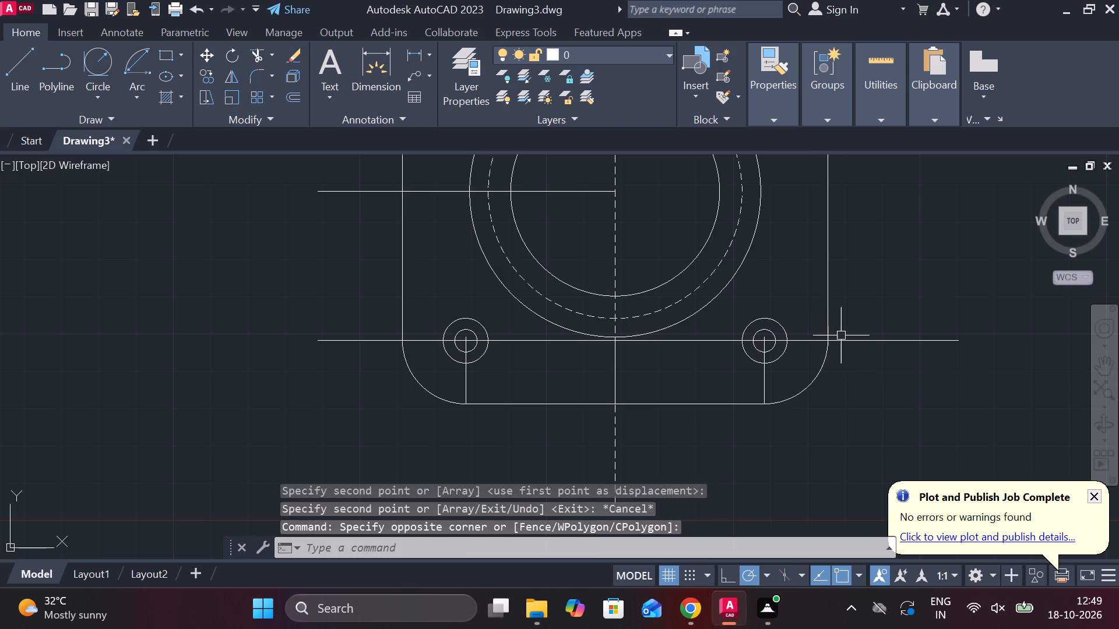
pyautogui.click(844, 342)
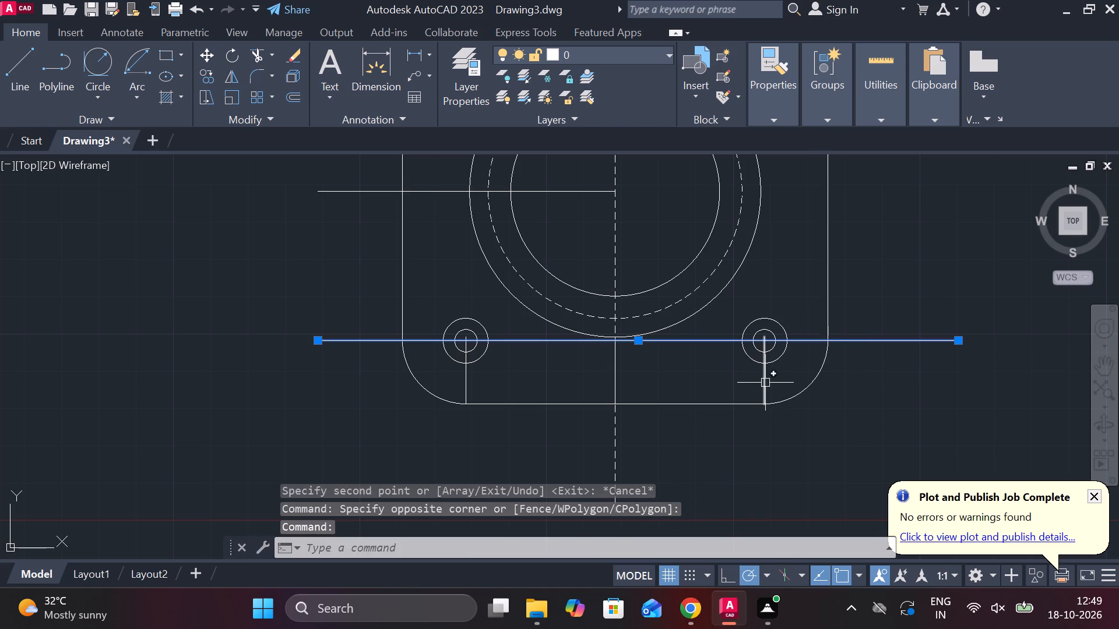
pyautogui.click(765, 383)
pyautogui.click(463, 377)
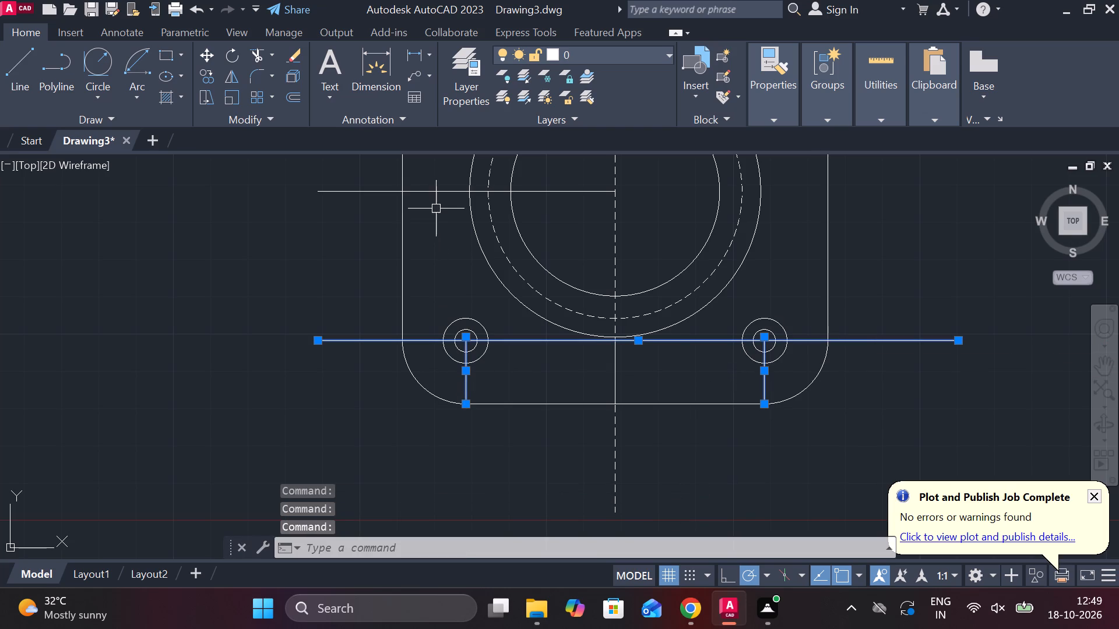
pyautogui.click(430, 193)
pyautogui.moveTo(445, 234); pyautogui.dragTo(438, 370, button='middle')
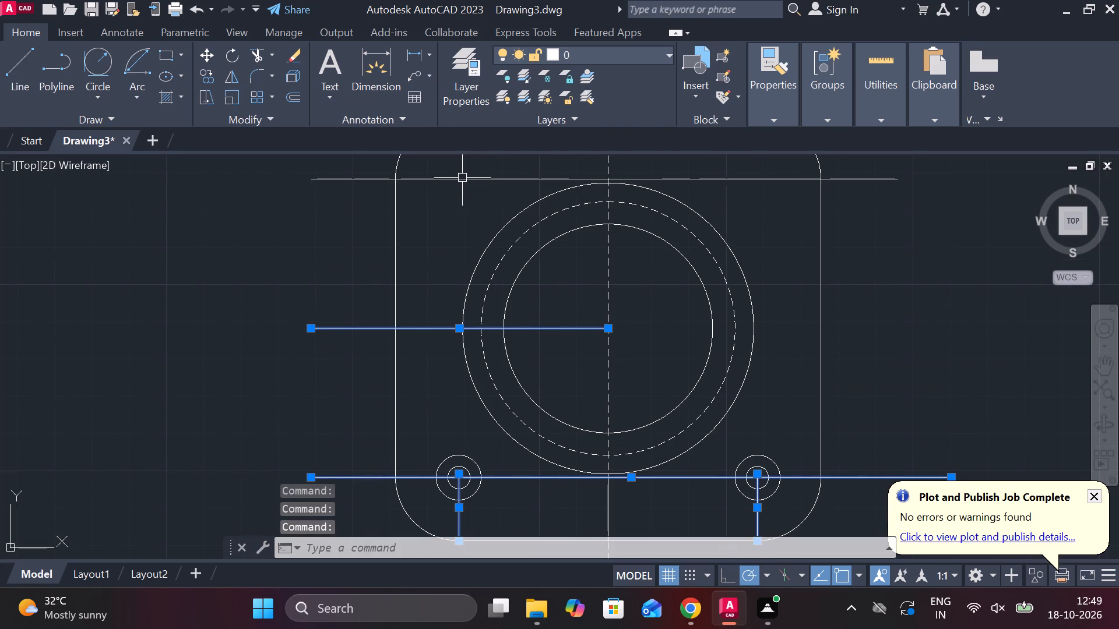
pyautogui.click(462, 177)
pyautogui.press('e')
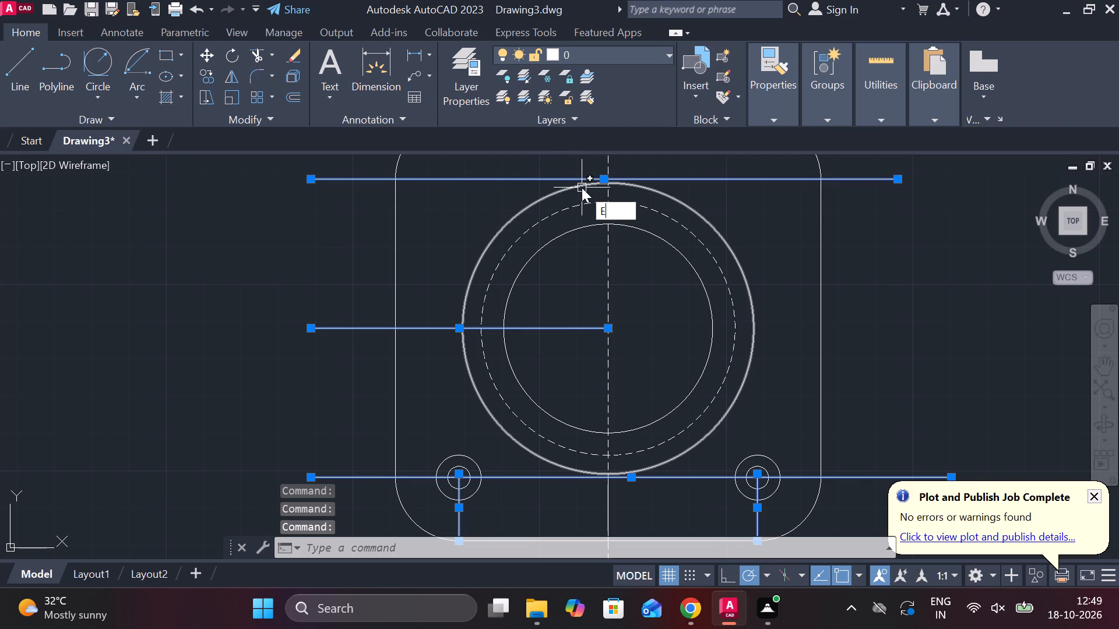
pyautogui.press('space')
# Mirror both lower hole circle pairs about a horizontal line through the large circles' centre, keeping the originals.
pyautogui.click(500, 490)
pyautogui.click(433, 454)
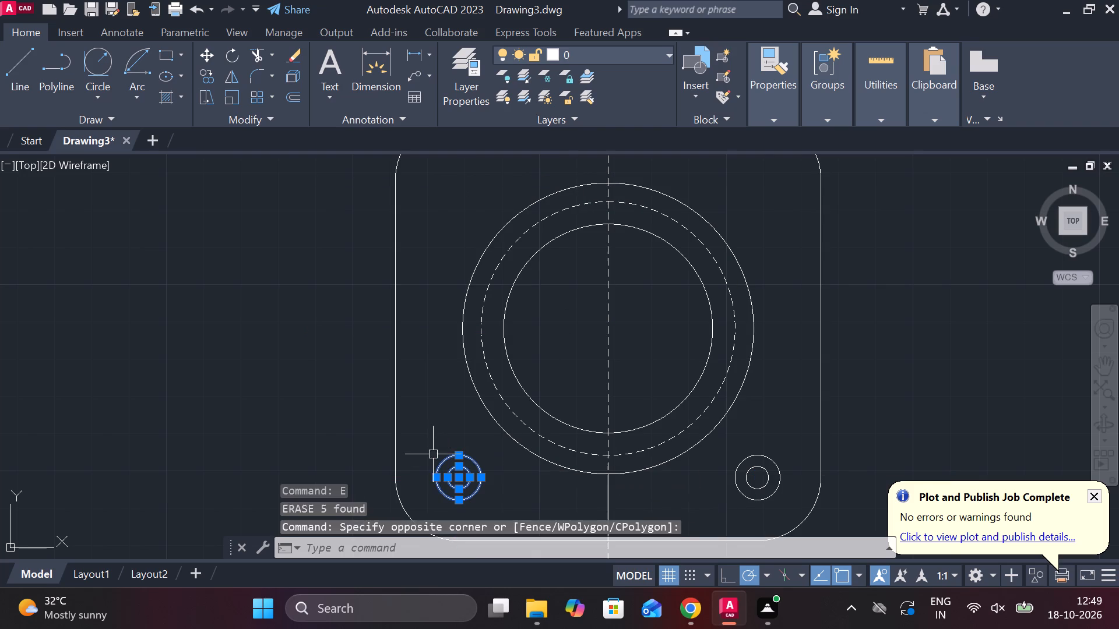
pyautogui.click(794, 499)
pyautogui.click(729, 450)
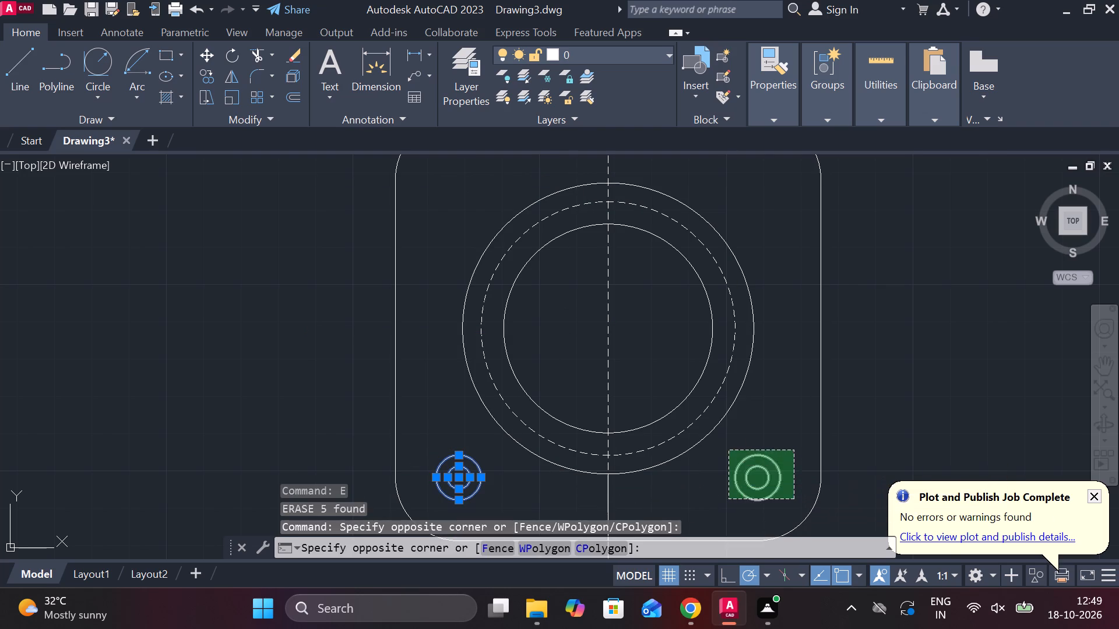
pyautogui.write('MI')
pyautogui.press('Return')
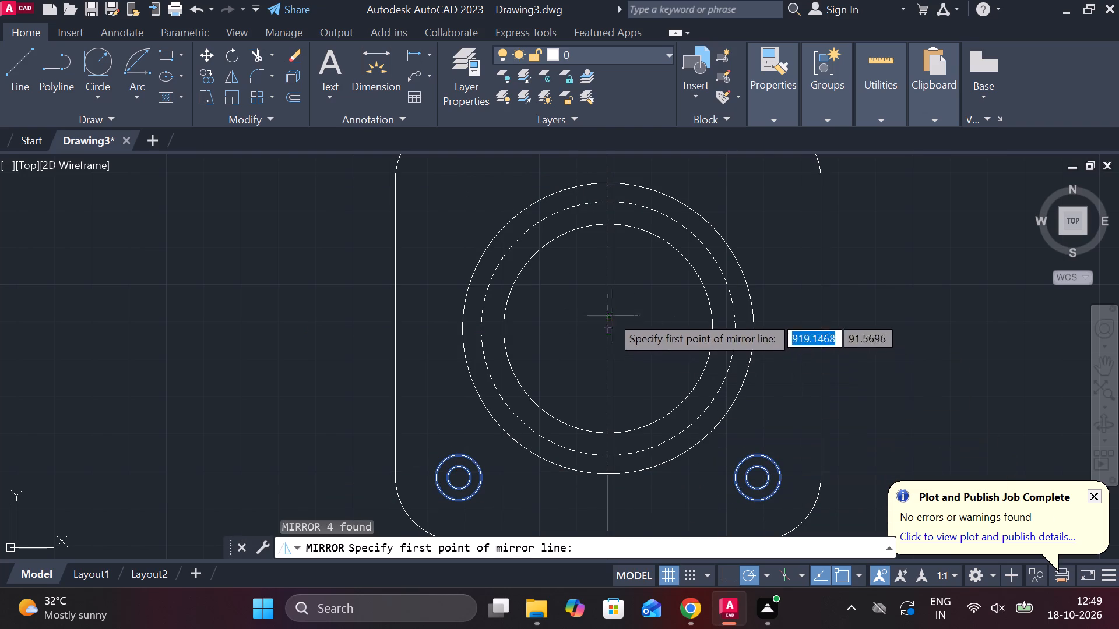
pyautogui.click(610, 330)
pyautogui.click(892, 339)
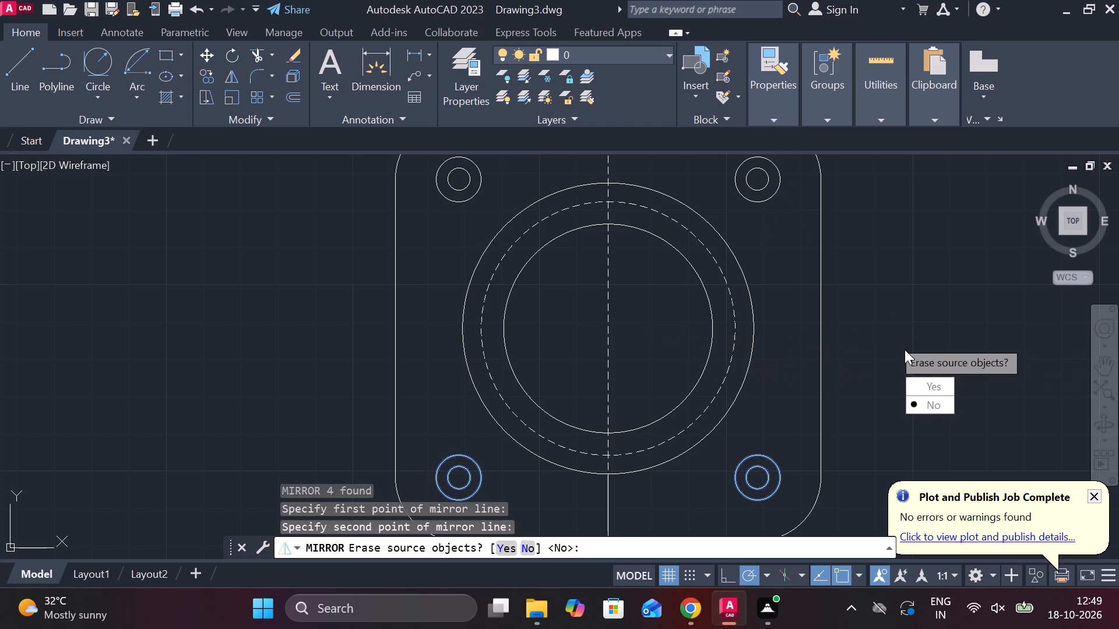
pyautogui.moveTo(926, 397); pyautogui.dragTo(892, 339)
# Add a horizontal linear dimension between the two lower hole centres, placed below the rounded square.
pyautogui.scroll(-1, 842, 331)
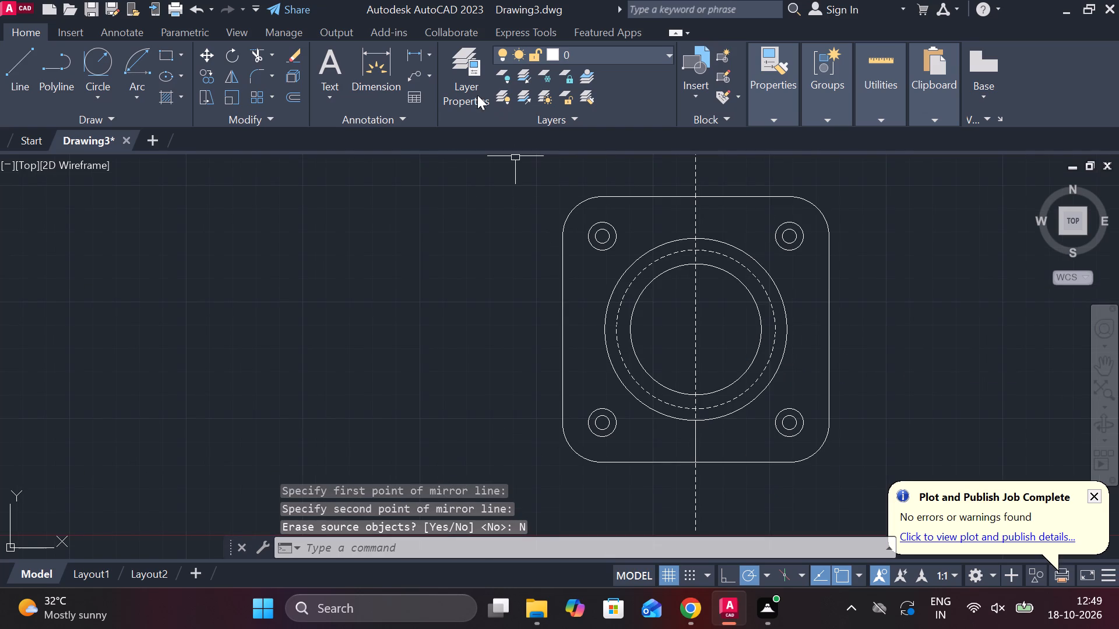
pyautogui.click(411, 56)
pyautogui.moveTo(491, 273); pyautogui.dragTo(455, 259, button='middle')
pyautogui.moveTo(469, 383); pyautogui.dragTo(416, 295, button='middle')
pyautogui.scroll(2, 483, 336)
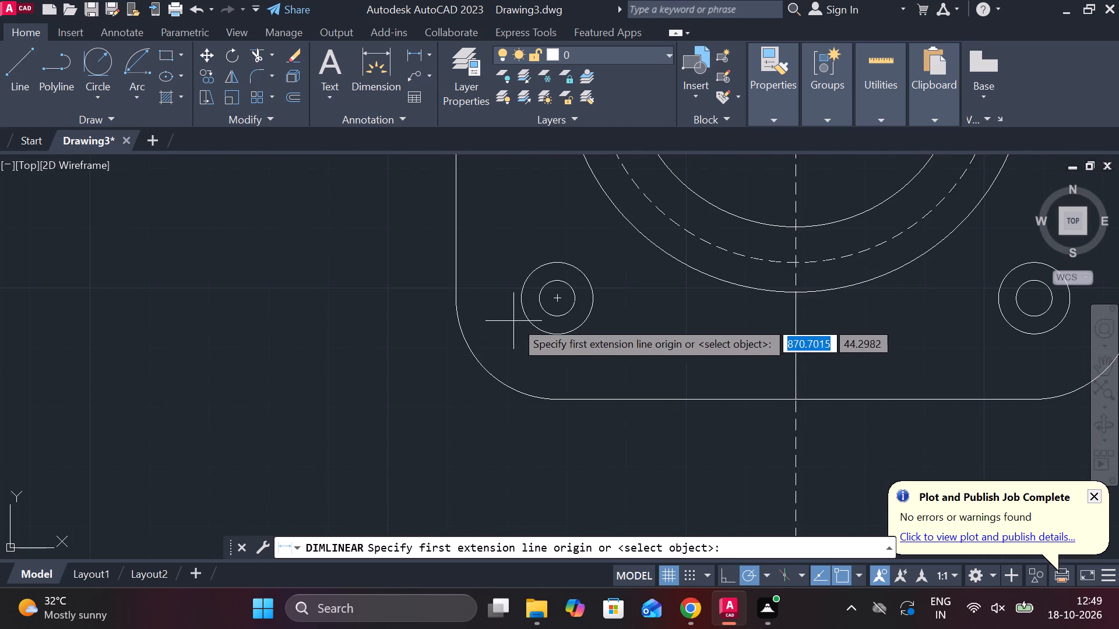
pyautogui.click(556, 301)
pyautogui.moveTo(745, 317); pyautogui.dragTo(401, 344, button='middle')
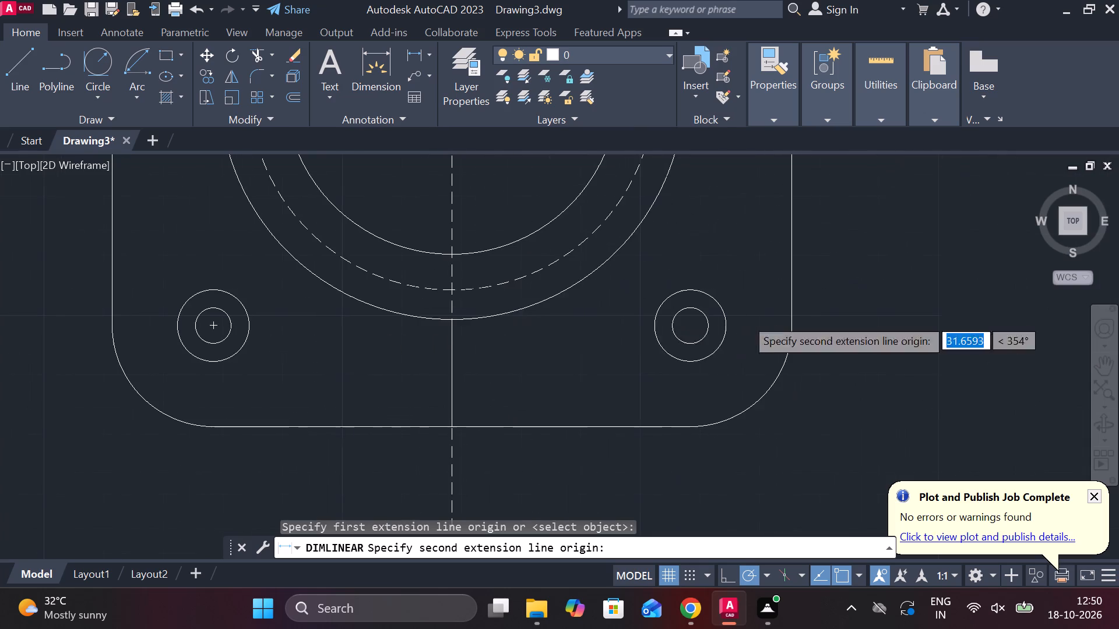
pyautogui.click(688, 331)
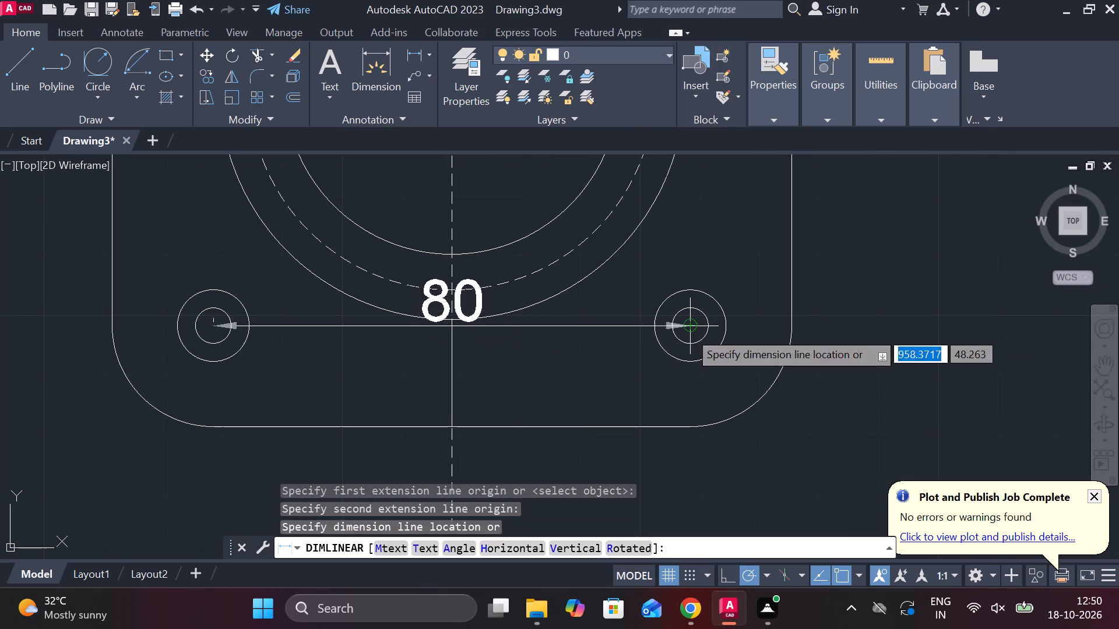
pyautogui.moveTo(455, 411); pyautogui.dragTo(458, 261, button='middle')
pyautogui.scroll(-1, 462, 267)
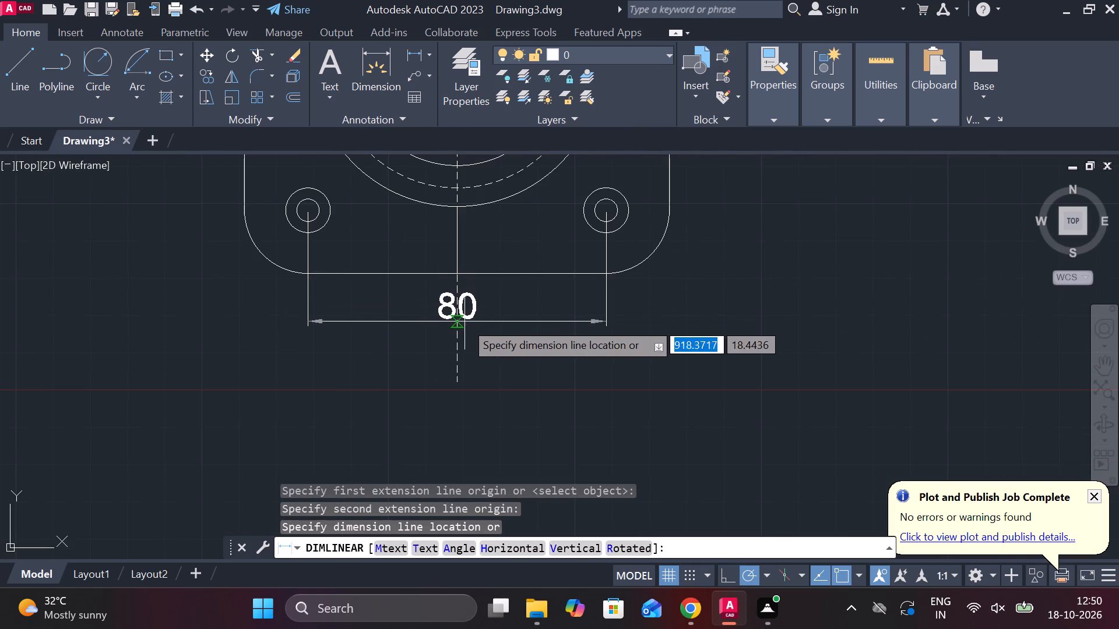
pyautogui.click(465, 321)
# Add a horizontal linear dimension across the rounded square's full width, placed below the hole-spacing dimension.
pyautogui.scroll(-1, 394, 330)
pyautogui.press('space')
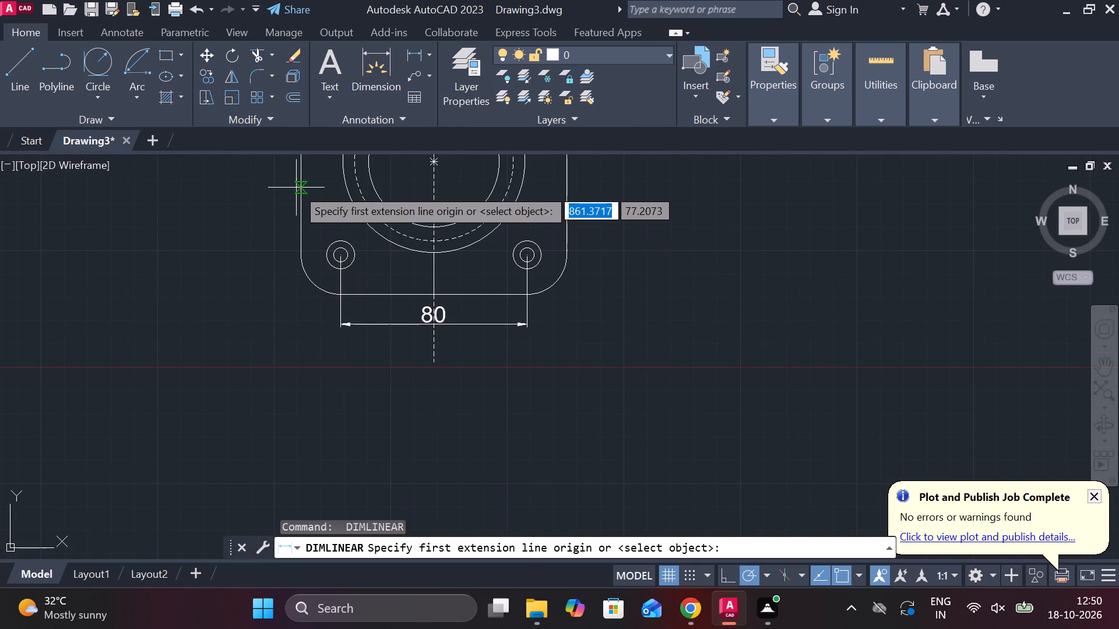
pyautogui.click(297, 221)
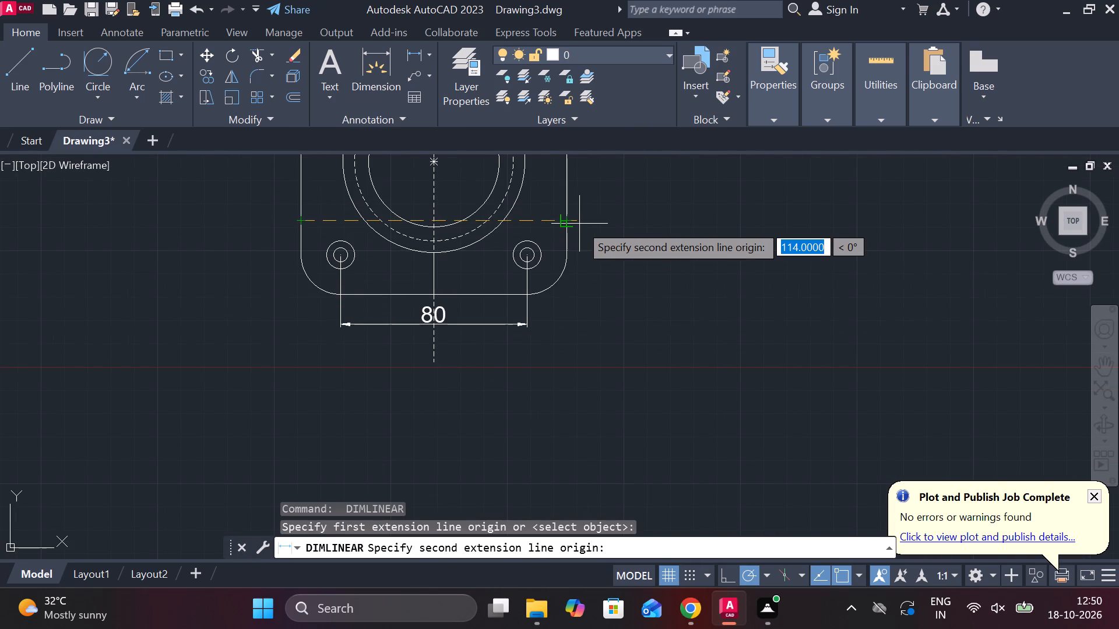
pyautogui.click(579, 224)
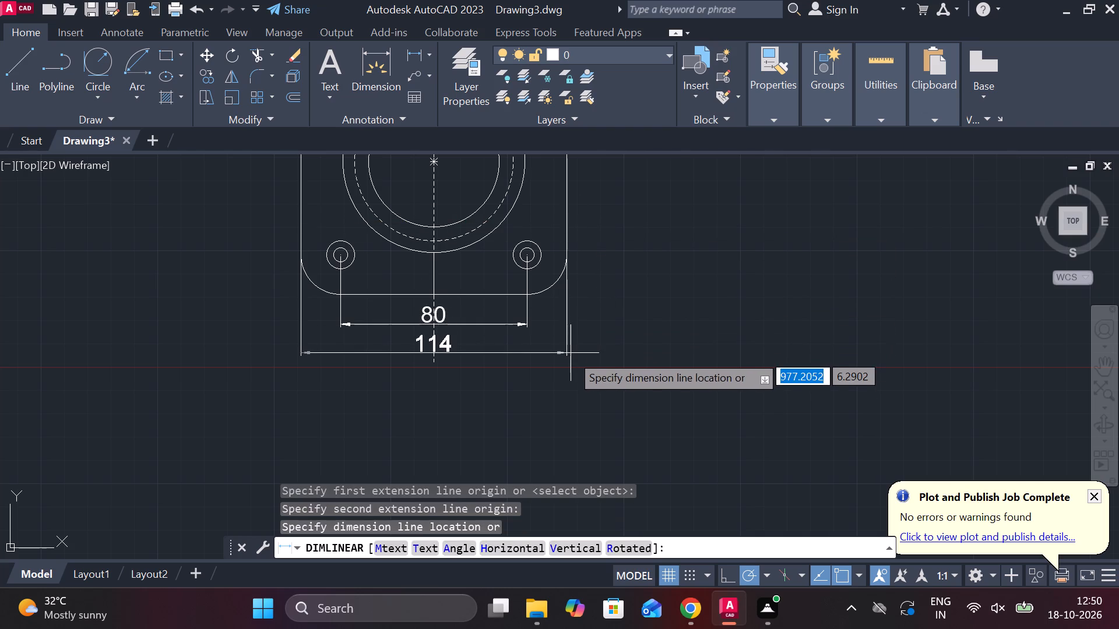
pyautogui.click(569, 367)
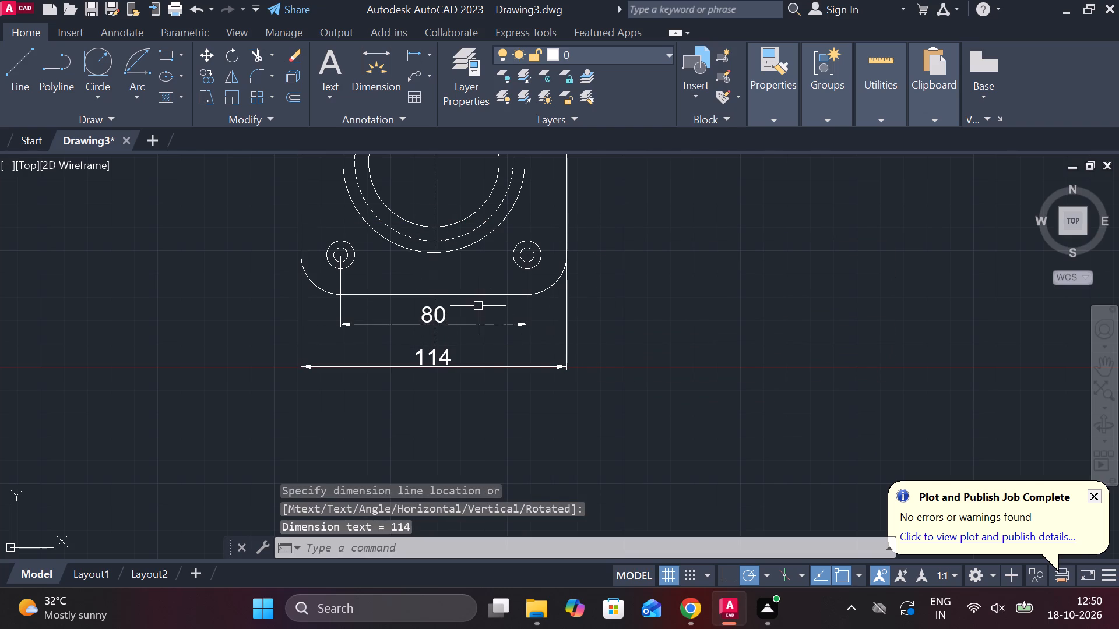
# Add a multileader from the plan view's lower-right outer hole circle with the text "4 HOLES DIA 12".
pyautogui.click(417, 76)
pyautogui.moveTo(579, 259); pyautogui.dragTo(427, 341, button='middle')
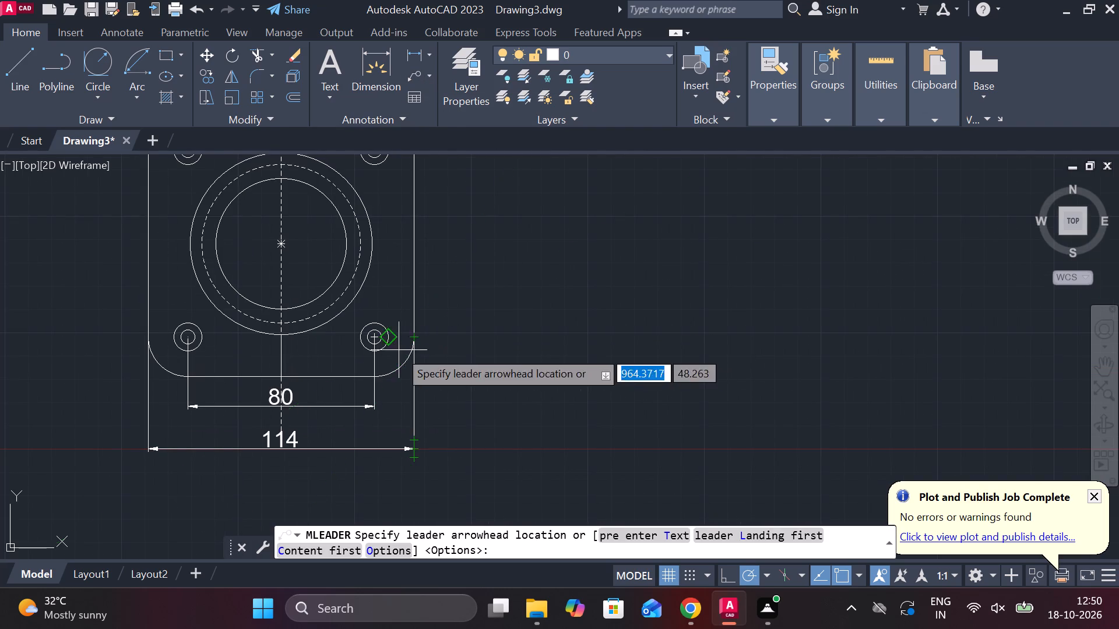
pyautogui.click(392, 335)
pyautogui.click(466, 289)
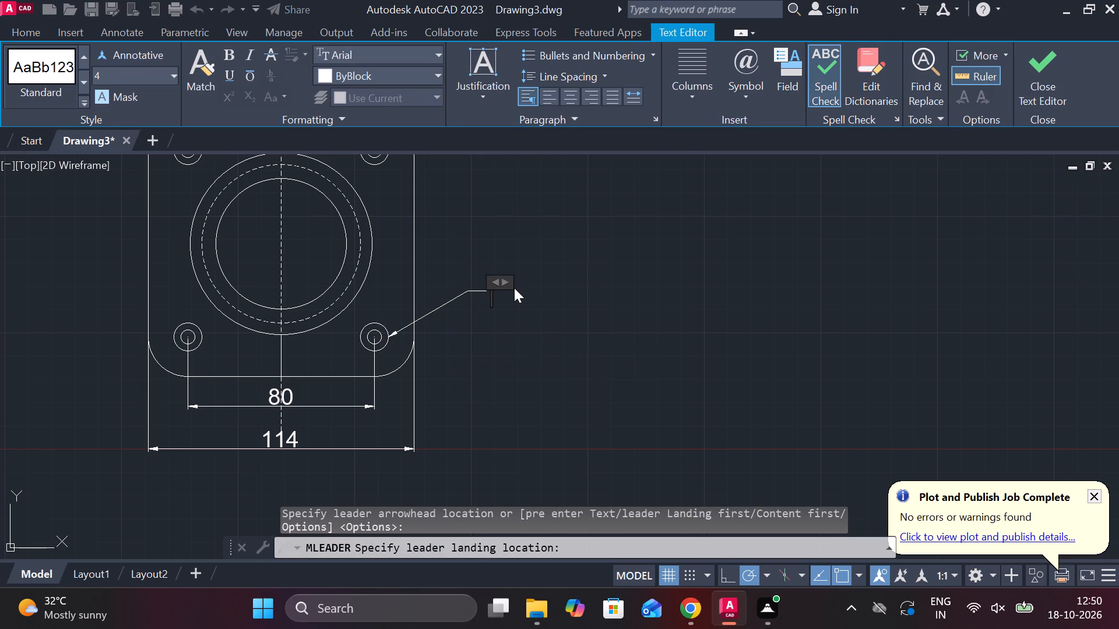
pyautogui.write('4')
pyautogui.press('space')
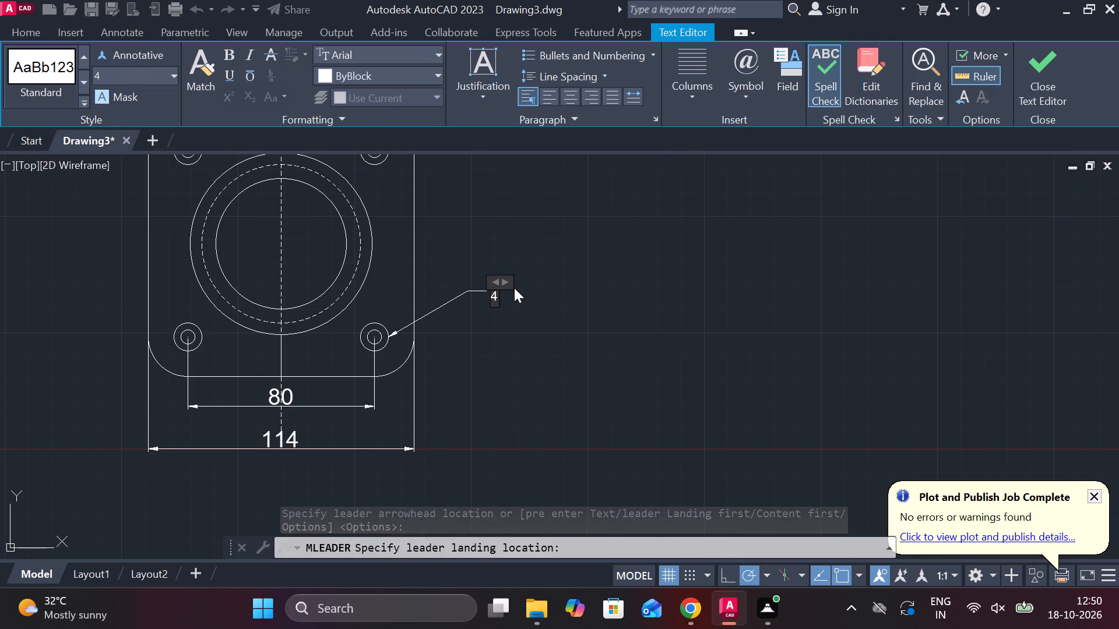
pyautogui.write('HOLES')
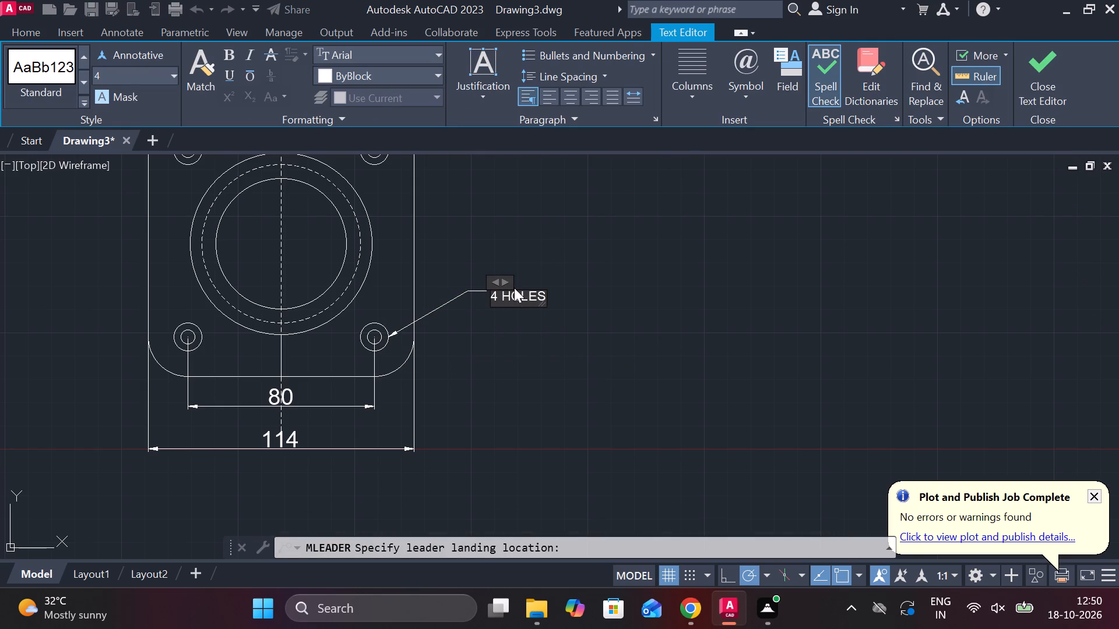
pyautogui.press('space')
pyautogui.write('DIA 12')
# Set the whole hole note's text height to 6 and finish the leader text.
pyautogui.scroll(2, 622, 335)
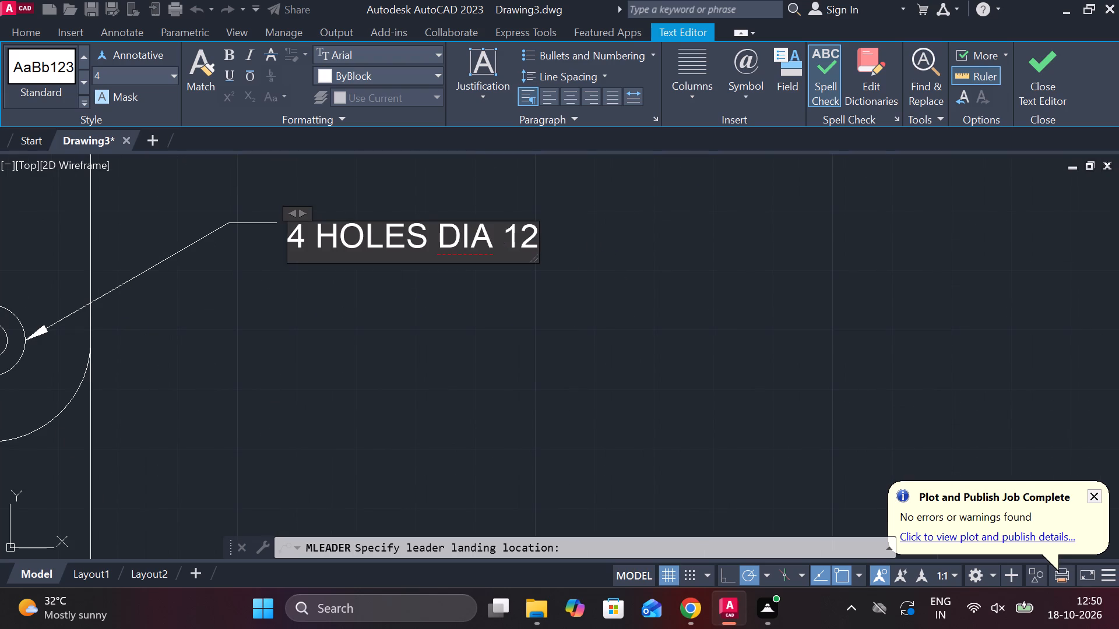
pyautogui.moveTo(533, 246); pyautogui.dragTo(292, 246)
pyautogui.click(161, 80)
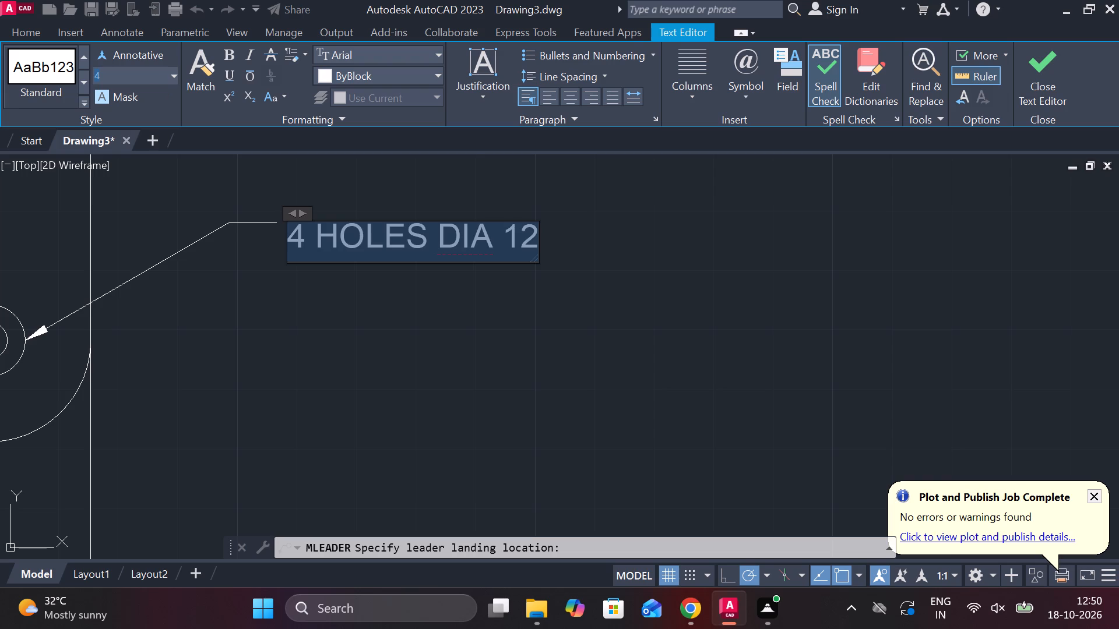
pyautogui.click(169, 77)
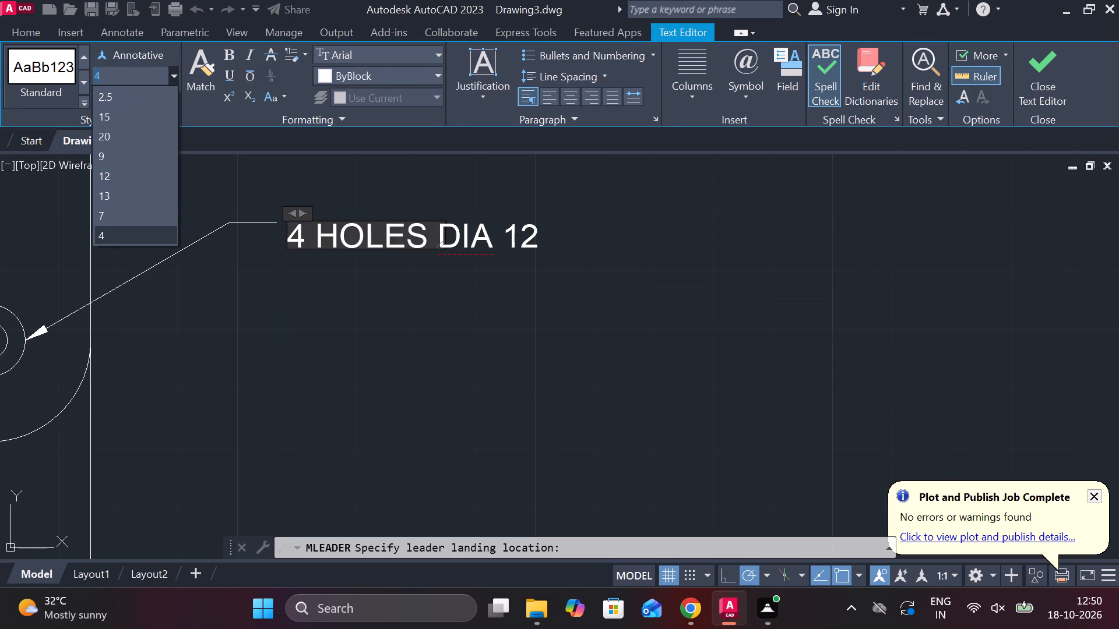
pyautogui.press('6')
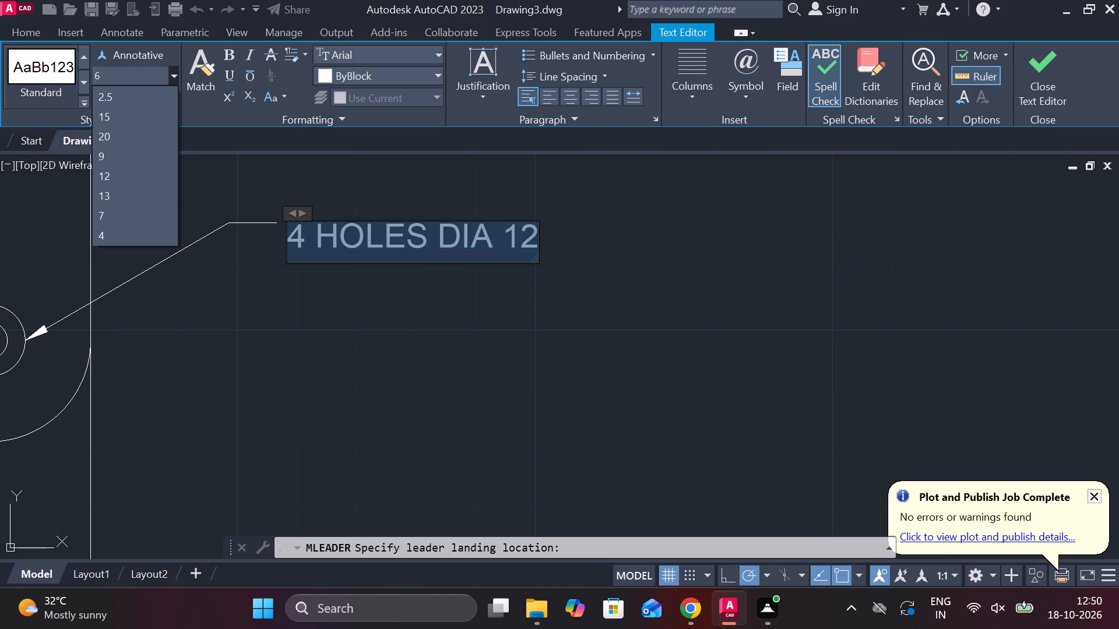
pyautogui.press('Return')
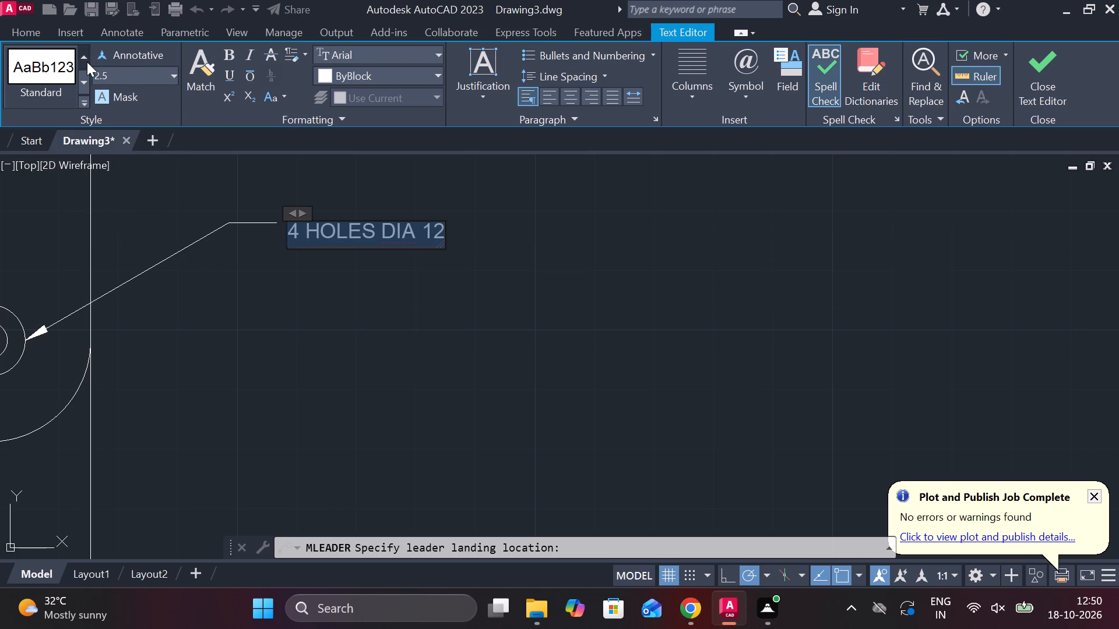
pyautogui.moveTo(119, 63); pyautogui.dragTo(93, 76)
pyautogui.click(112, 69)
pyautogui.press('6')
pyautogui.press('Return')
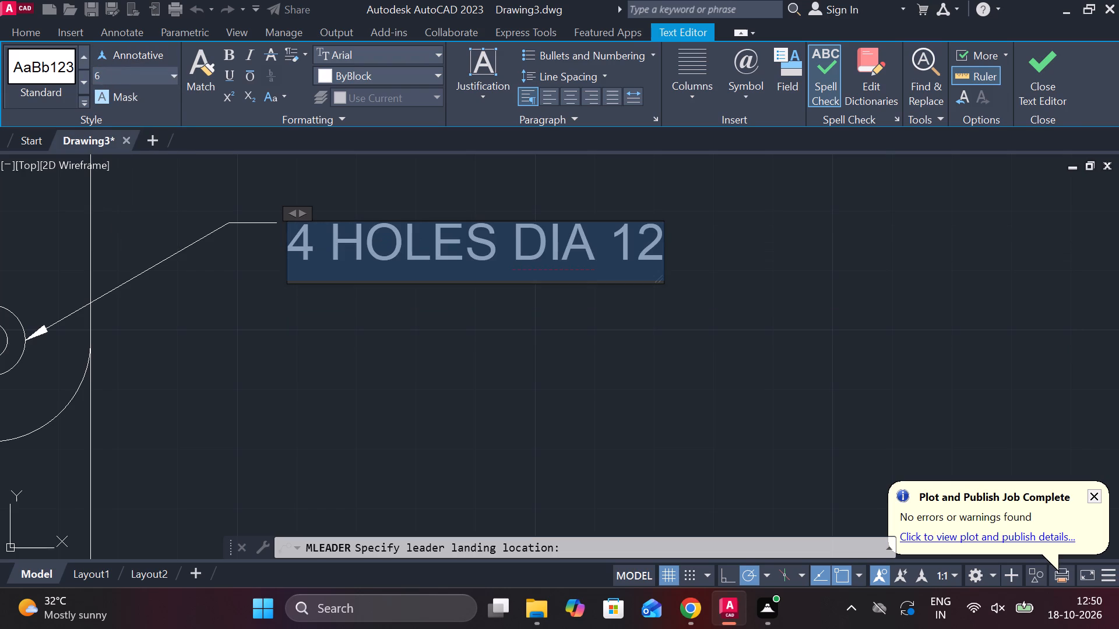
pyautogui.click(1053, 89)
# Copy the title "2.COCK (GUN METAL) NO.1" and paste it below the third part's plan view.
pyautogui.scroll(-3, 758, 263)
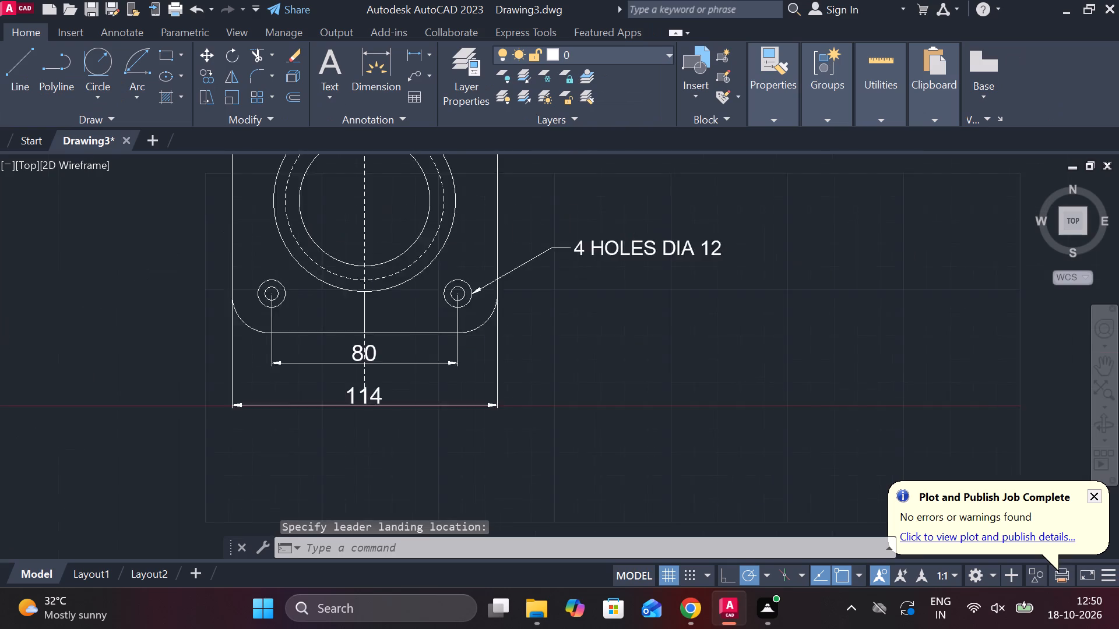
pyautogui.scroll(-2, 755, 277)
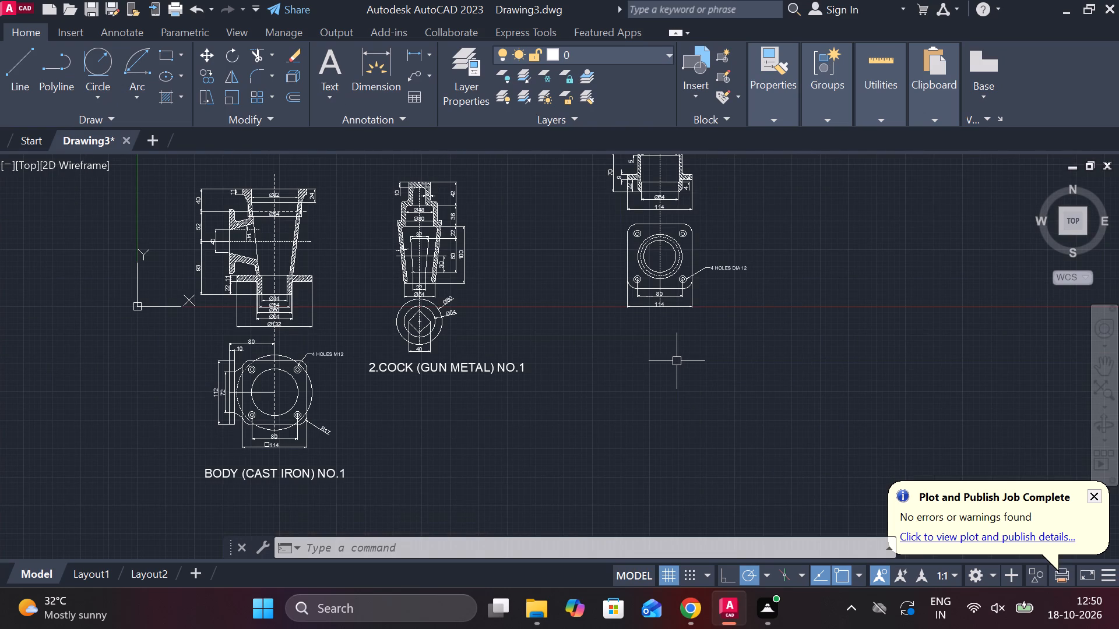
pyautogui.click(439, 369)
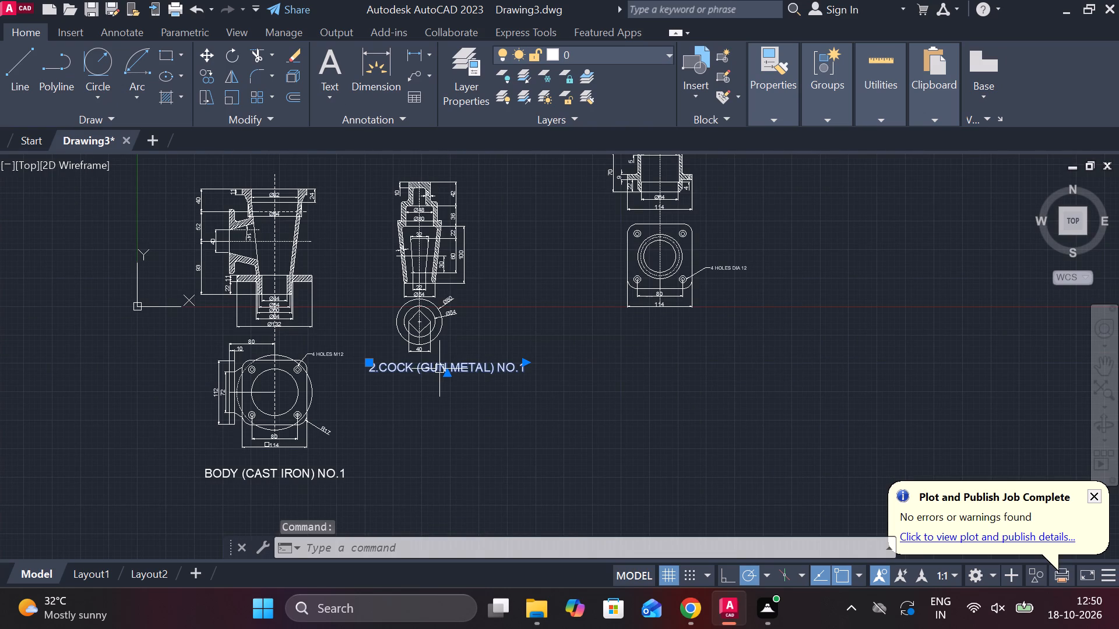
pyautogui.hotkey('ctrl', 'c')
pyautogui.hotkey('ctrl', 'v')
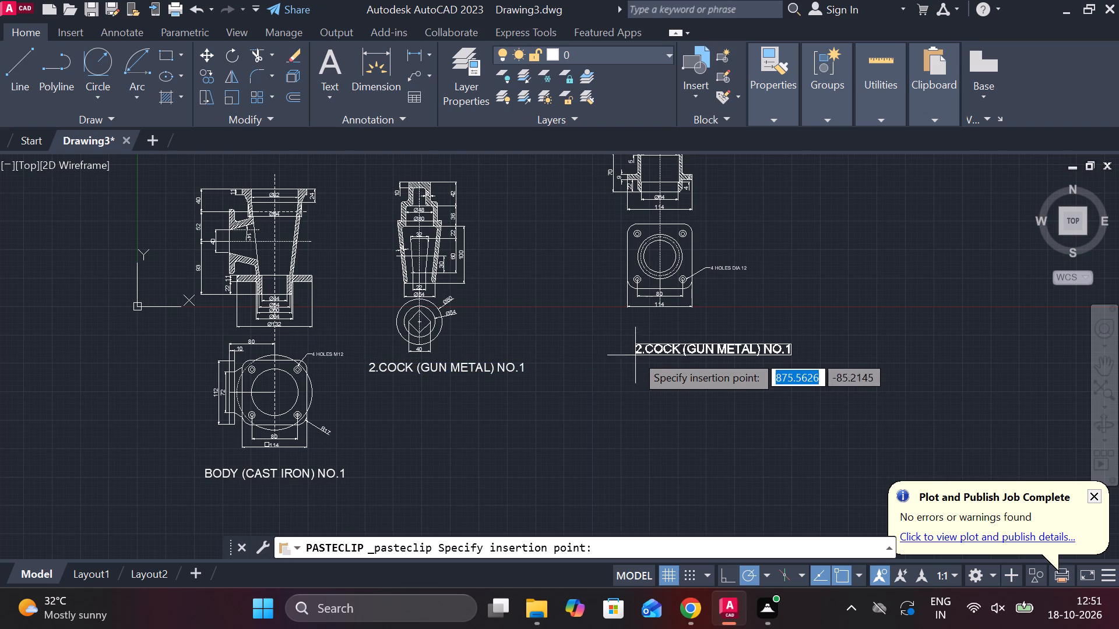
pyautogui.click(607, 332)
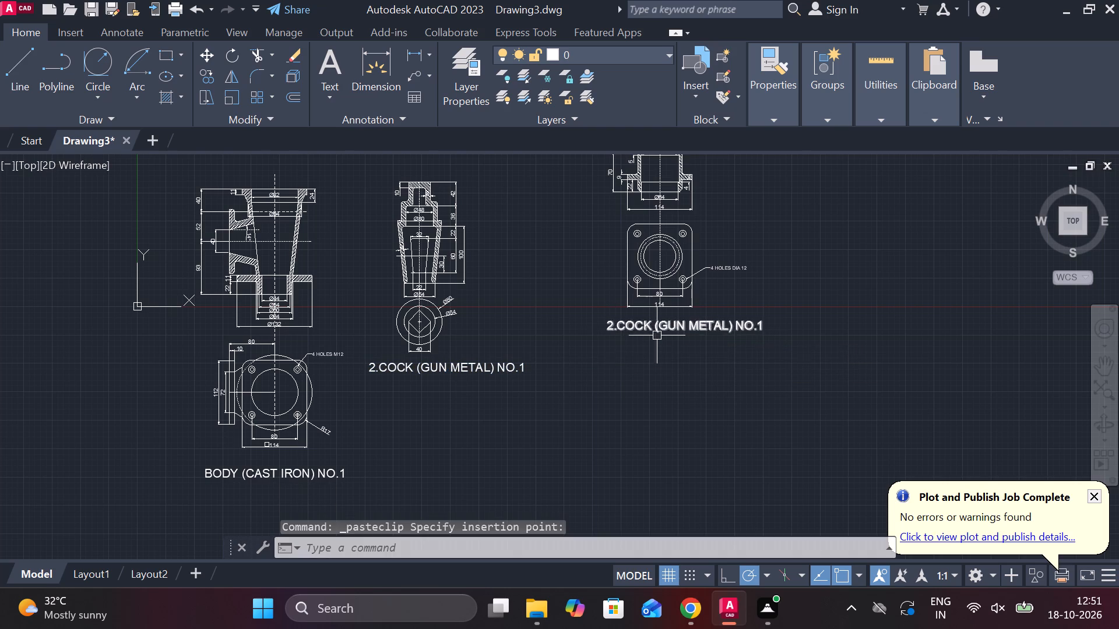
# Edit the pasted title under the third part to read "2.GLAND (CAST IRON) NO.1".
pyautogui.scroll(2, 657, 335)
pyautogui.doubleClick(665, 313)
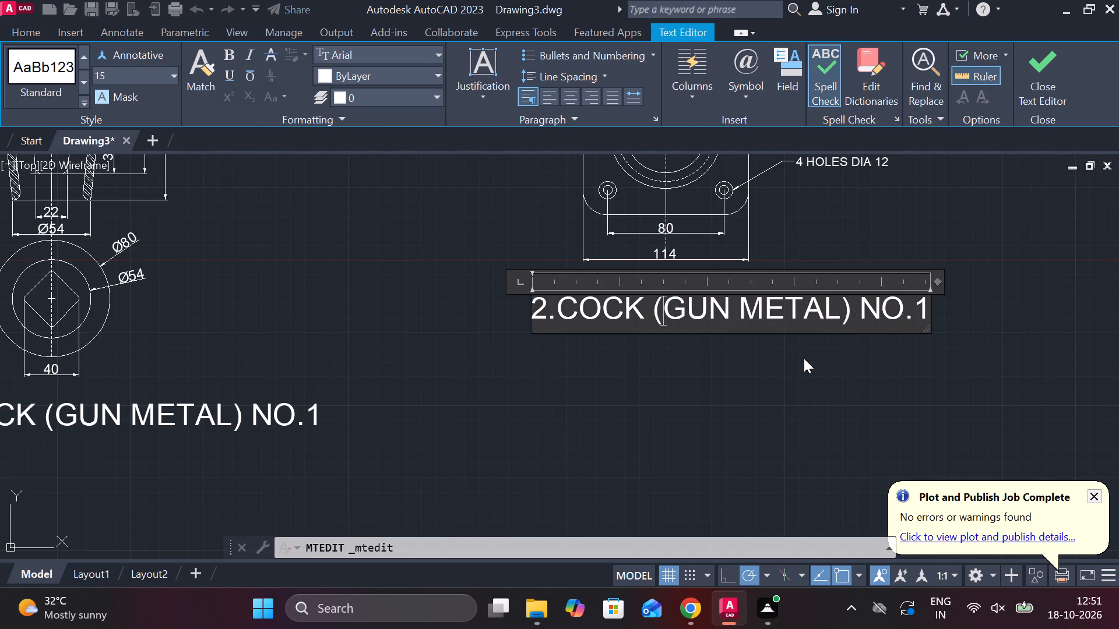
pyautogui.click(842, 310)
pyautogui.press('BackSpace')
pyautogui.press('BackSpace')
pyautogui.press('BackSpace')
pyautogui.press('BackSpace')
pyautogui.press('BackSpace')
pyautogui.press('BackSpace')
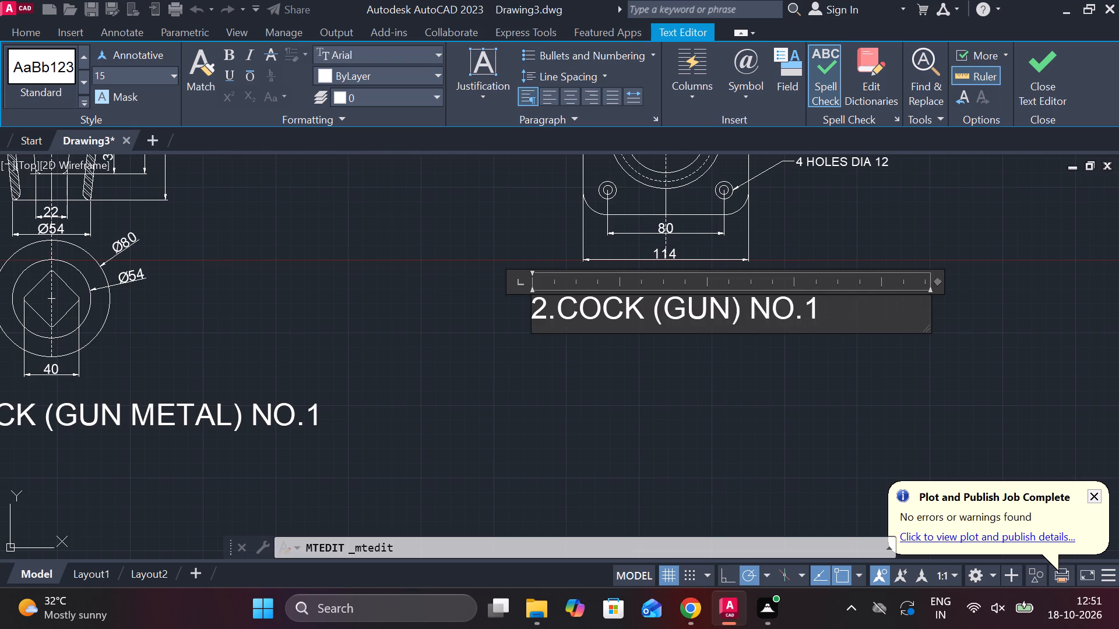
pyautogui.press('BackSpace')
pyautogui.press('BackSpace')
pyautogui.press('BackSpace')
pyautogui.write('CAST IRON')
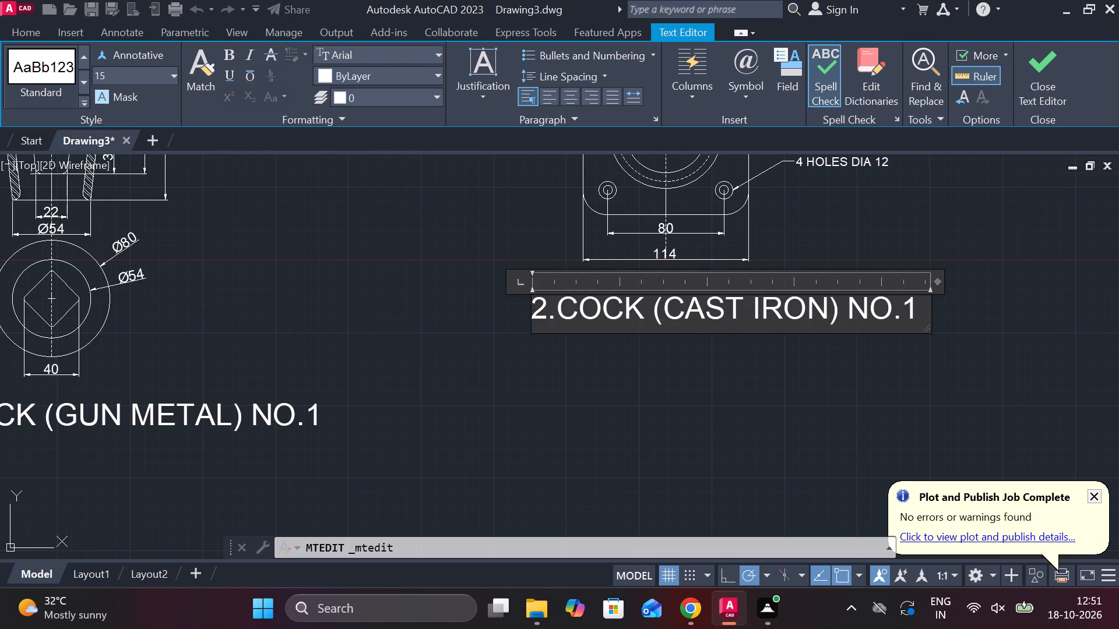
pyautogui.click(639, 313)
pyautogui.press('BackSpace')
pyautogui.press('BackSpace')
pyautogui.press('BackSpace')
pyautogui.press('BackSpace')
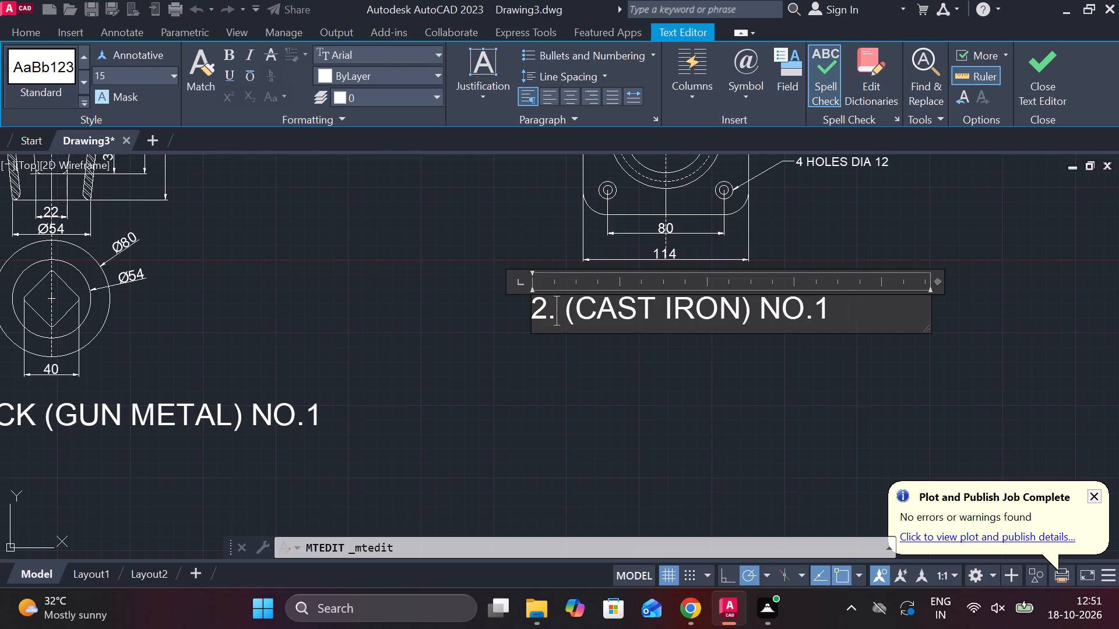
pyautogui.write('GLAND')
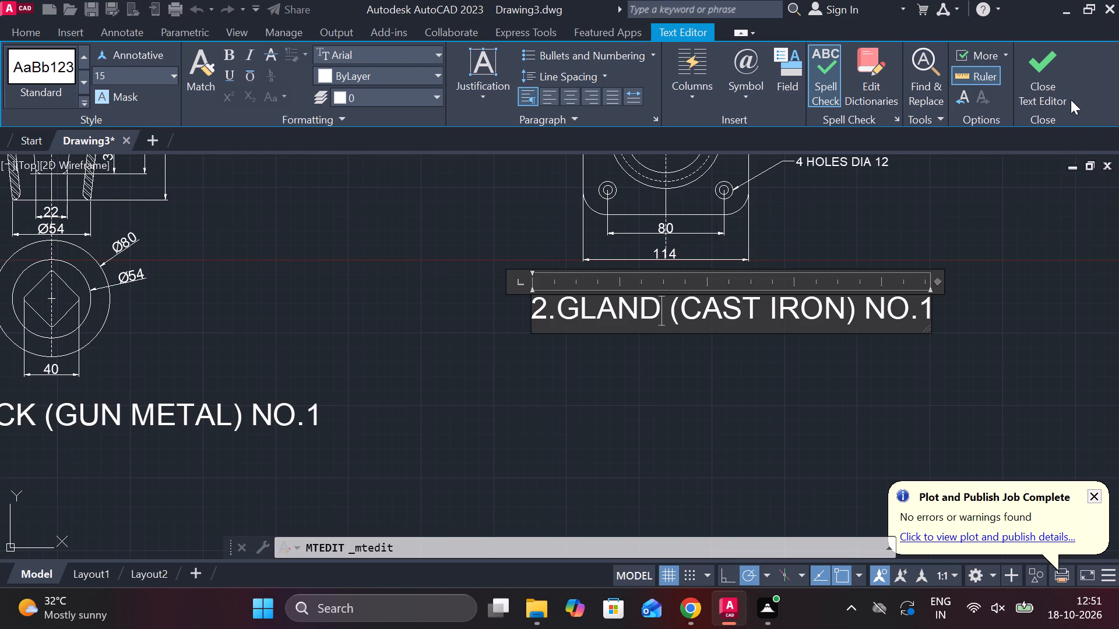
pyautogui.click(1060, 79)
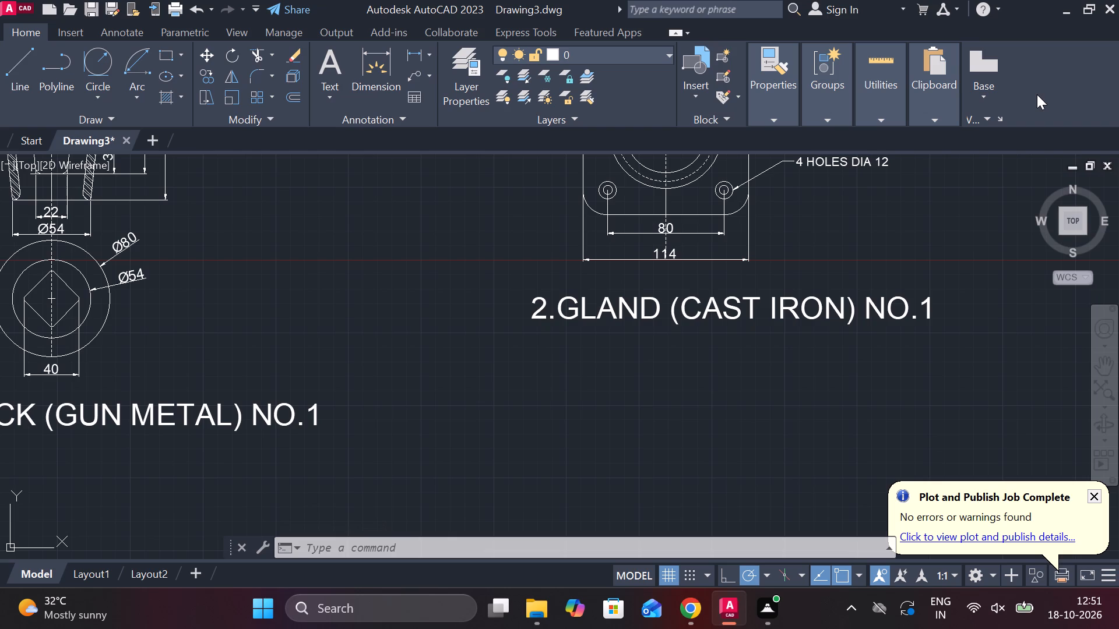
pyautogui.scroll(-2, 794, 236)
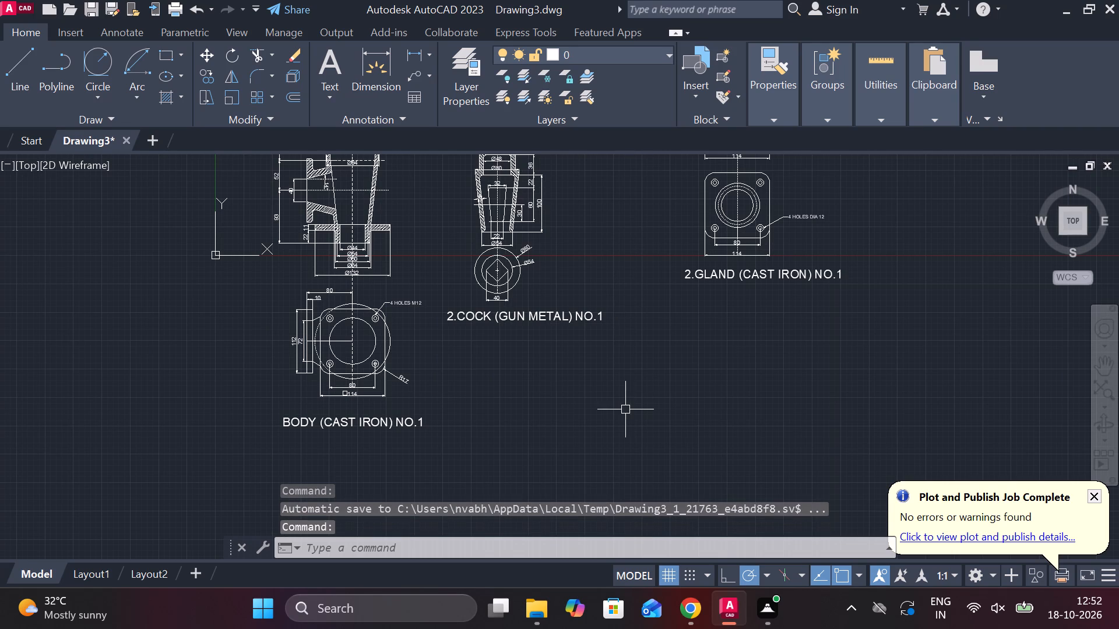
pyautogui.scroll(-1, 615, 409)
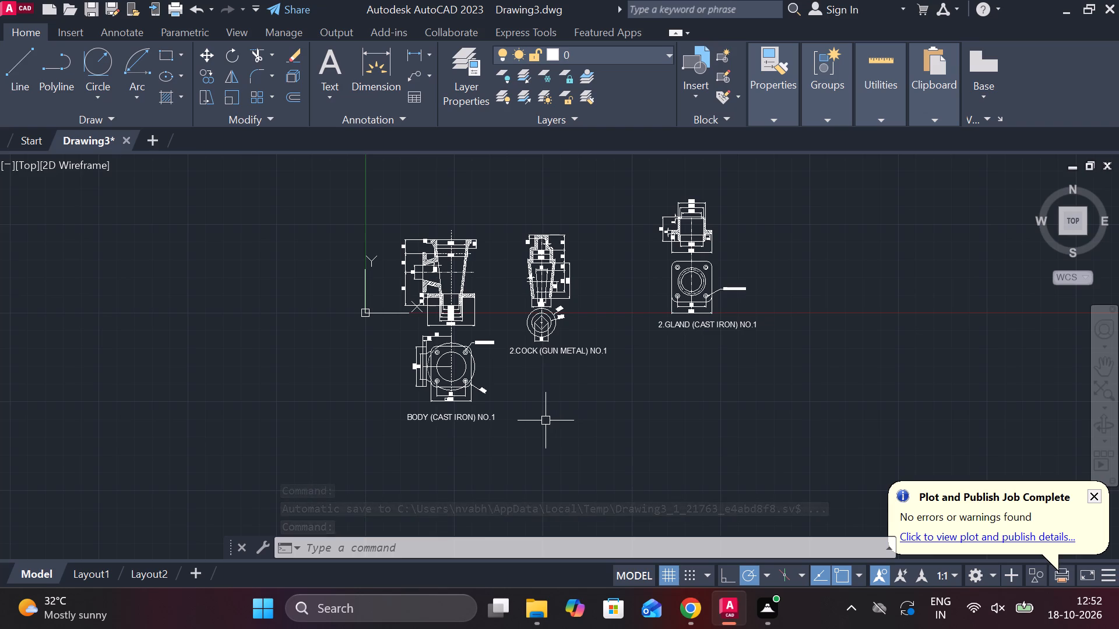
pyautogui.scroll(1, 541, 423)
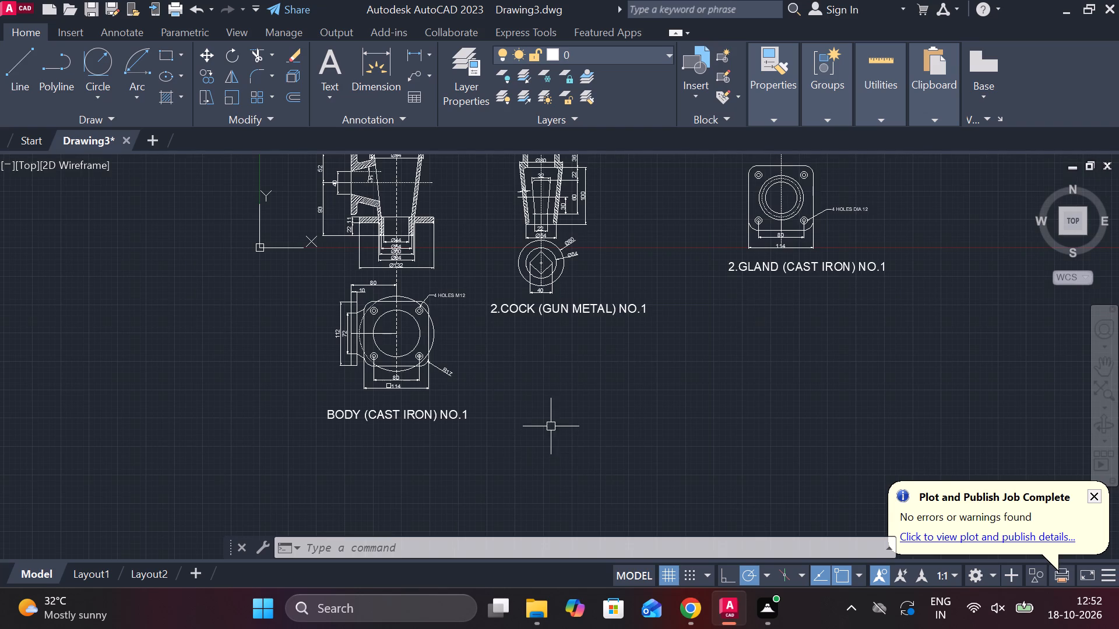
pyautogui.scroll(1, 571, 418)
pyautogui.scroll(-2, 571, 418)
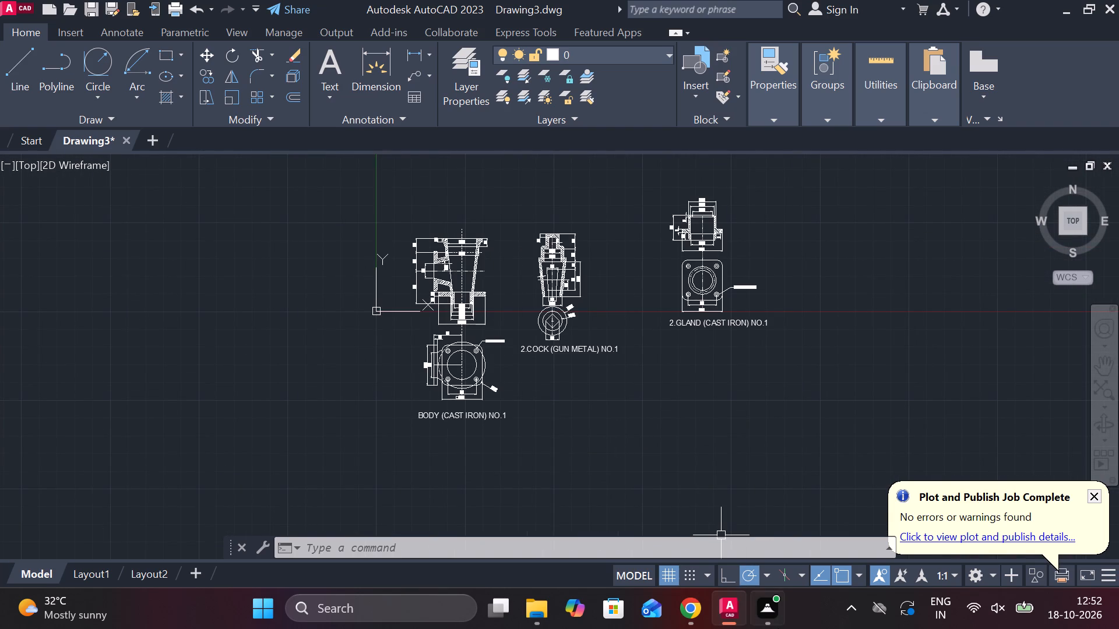
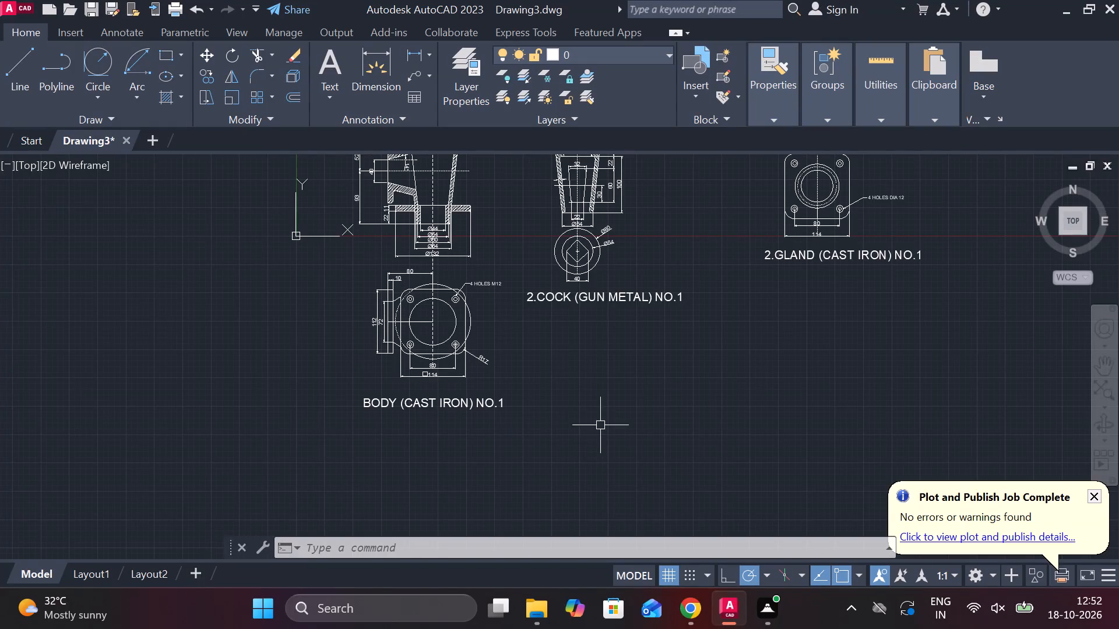
# Draw a closed upright rectangle 12 wide and 70 tall with lines in the empty space below the cock drawing.
pyautogui.moveTo(573, 427); pyautogui.dragTo(564, 427, button='middle')
pyautogui.press('l')
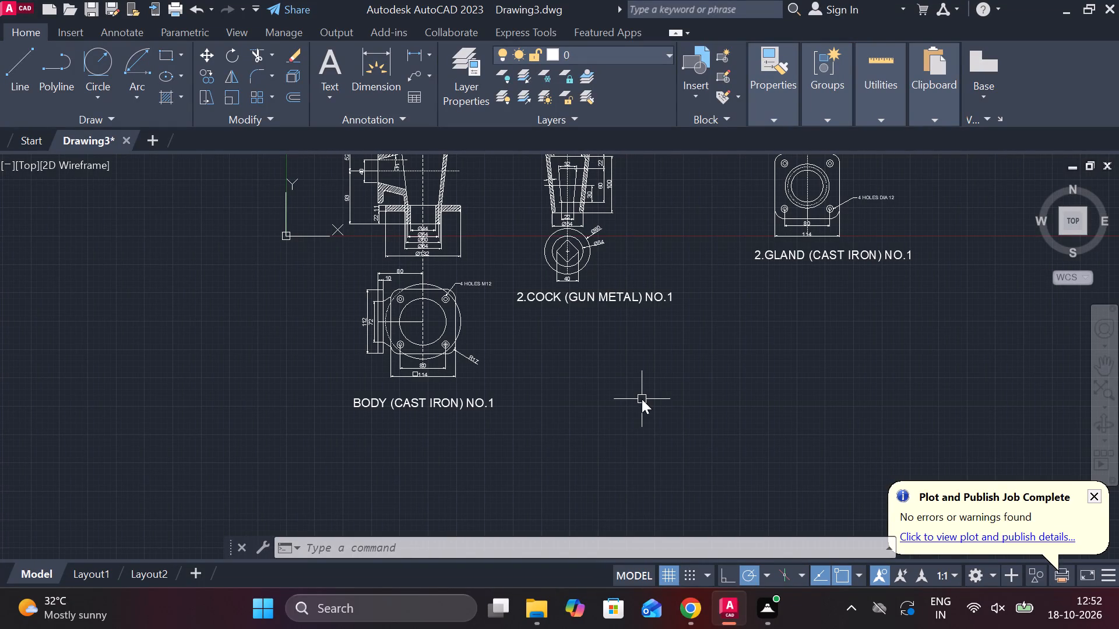
pyautogui.press('Return')
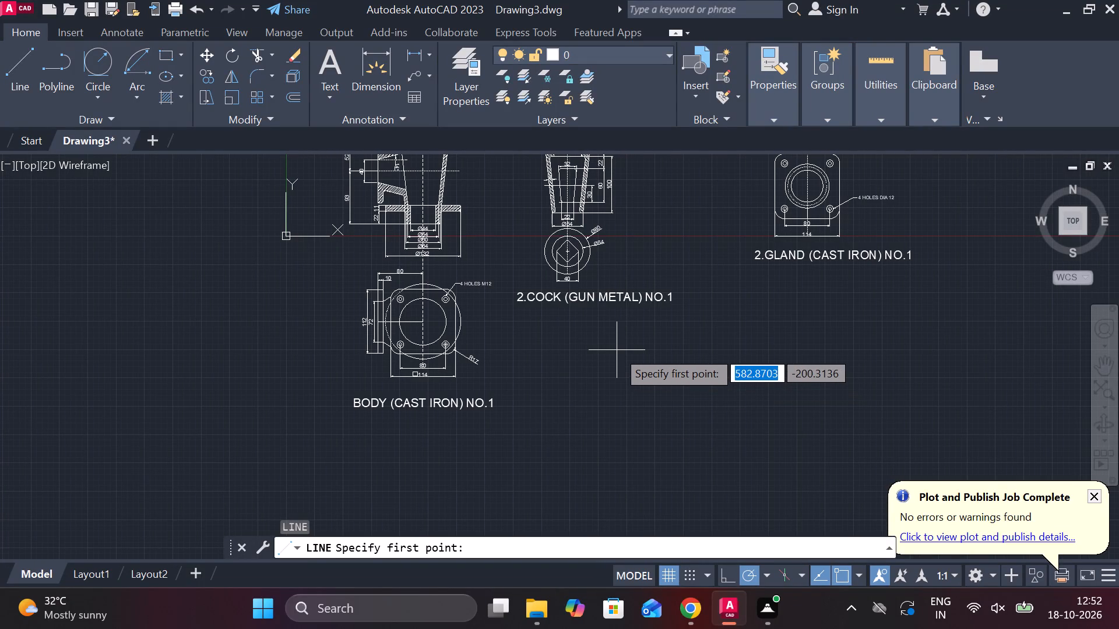
pyautogui.click(617, 348)
pyautogui.write('12')
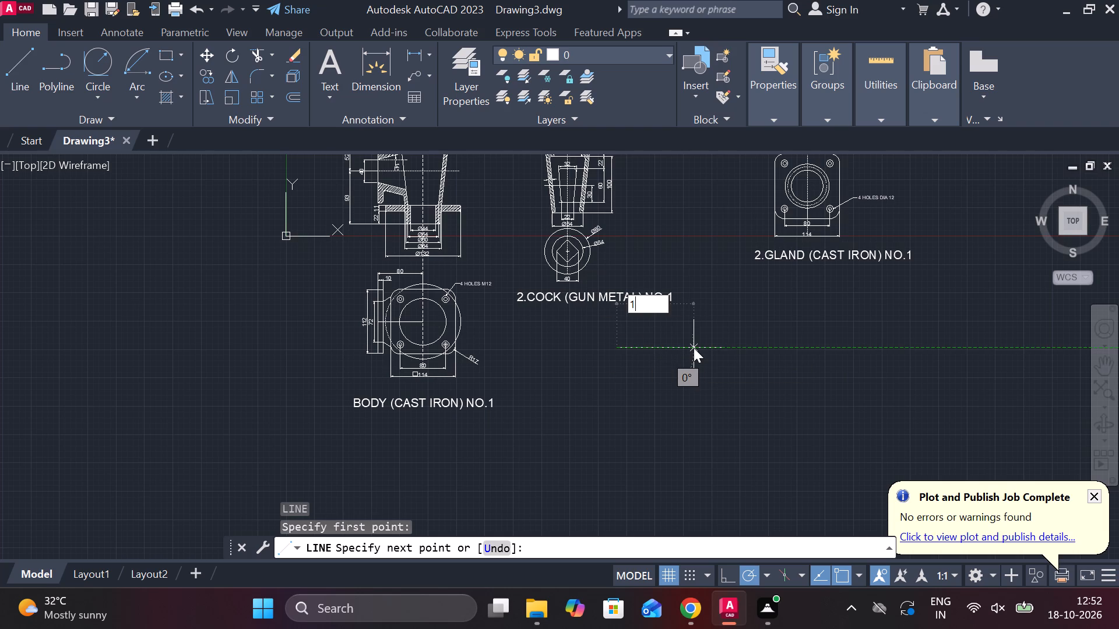
pyautogui.press('space')
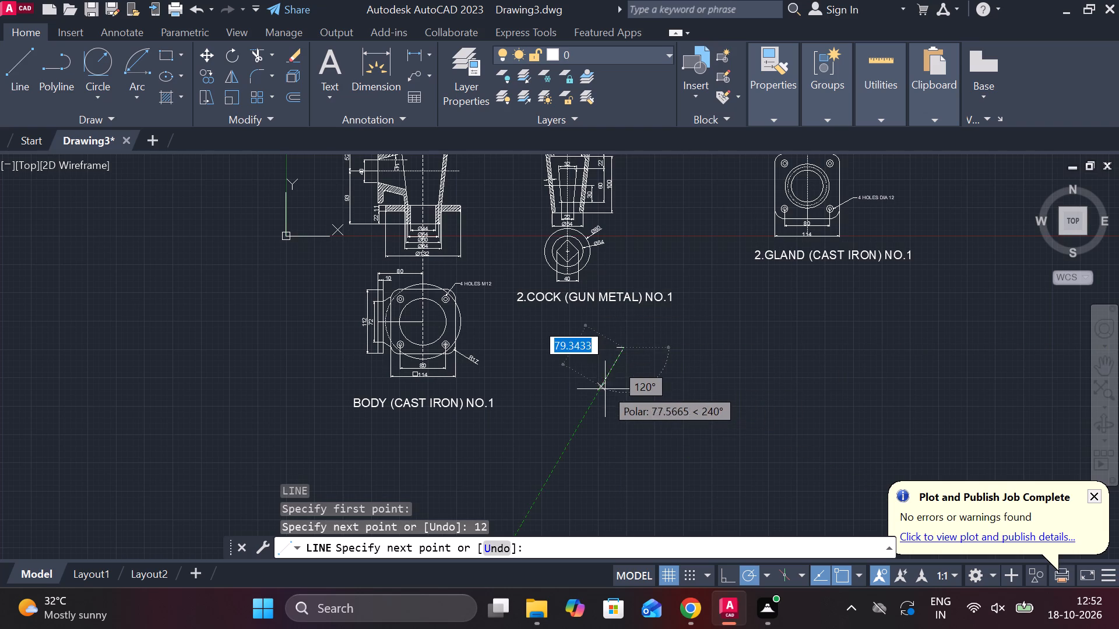
pyautogui.scroll(3, 620, 387)
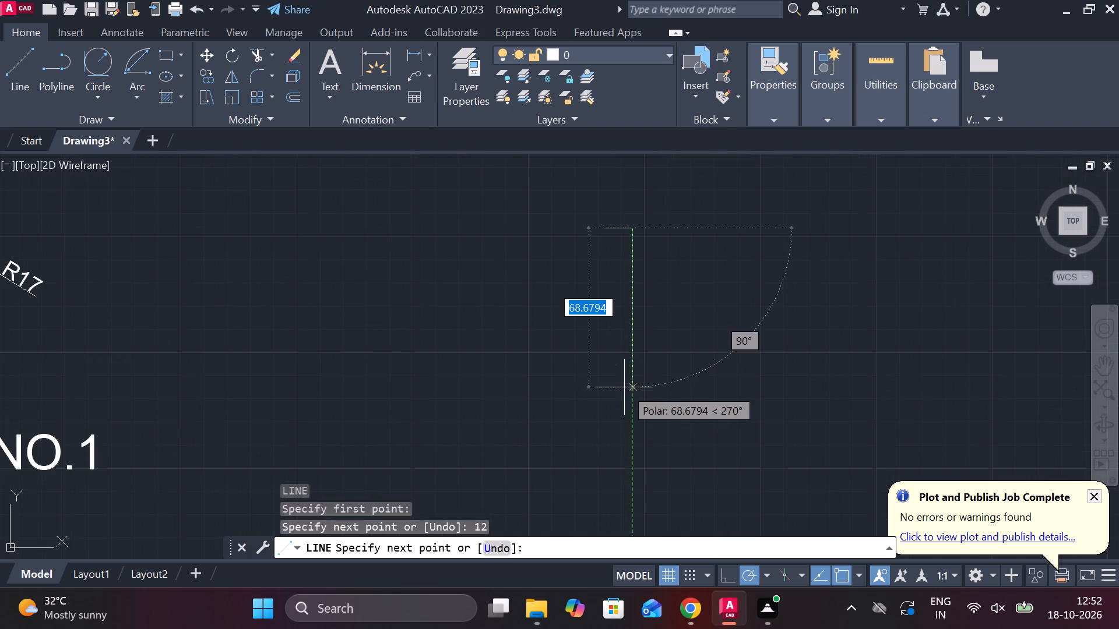
pyautogui.write('70')
pyautogui.press('Return')
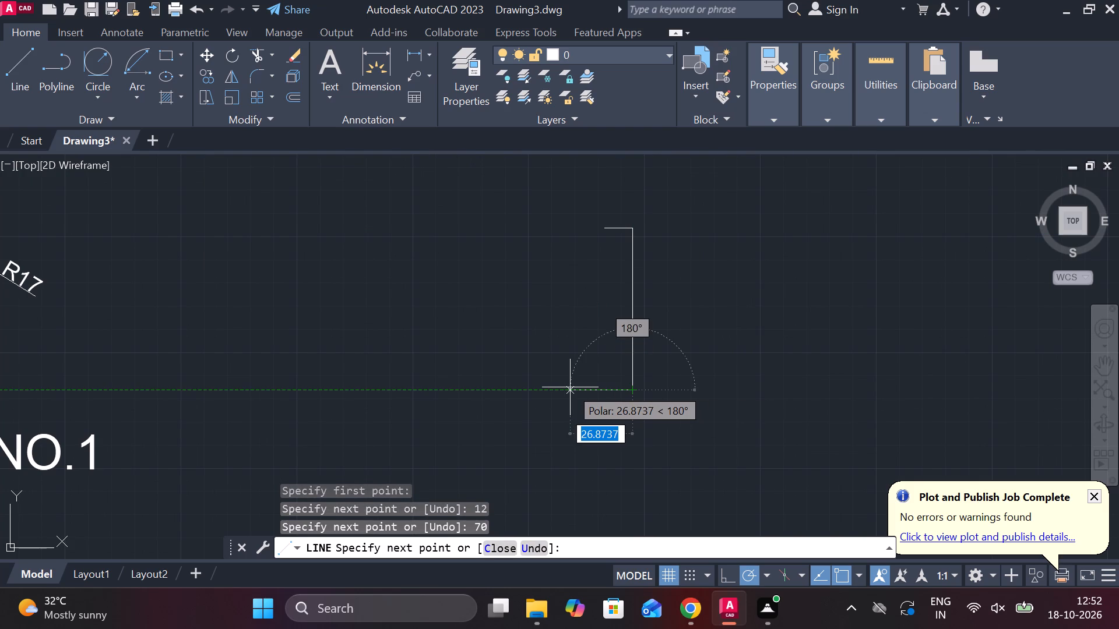
pyautogui.write('12')
pyautogui.press('space')
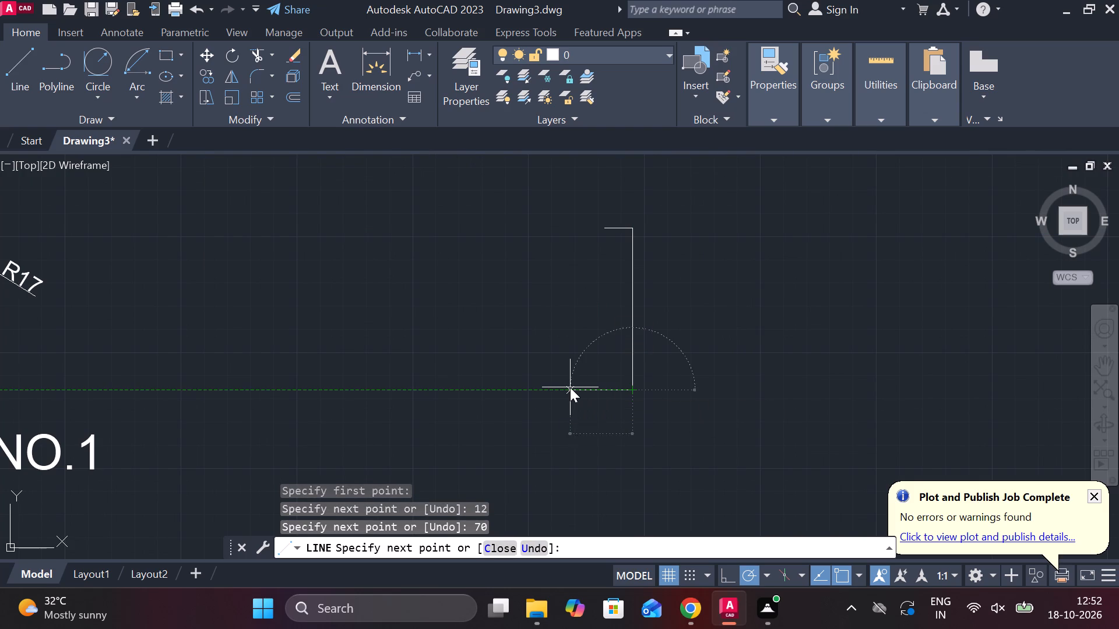
pyautogui.click(600, 232)
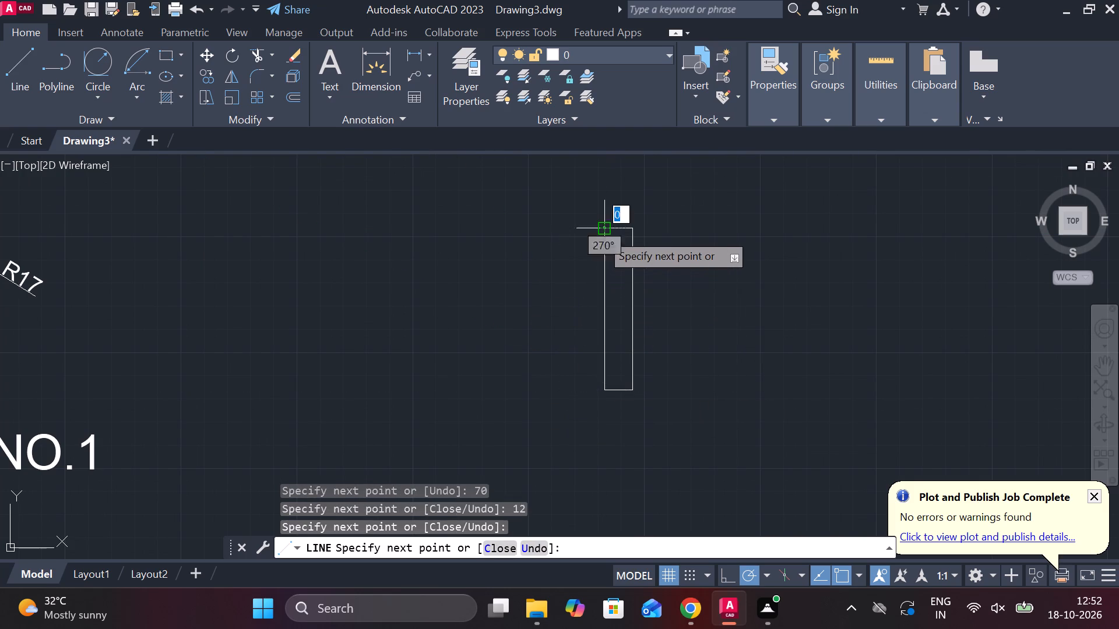
pyautogui.press('Escape')
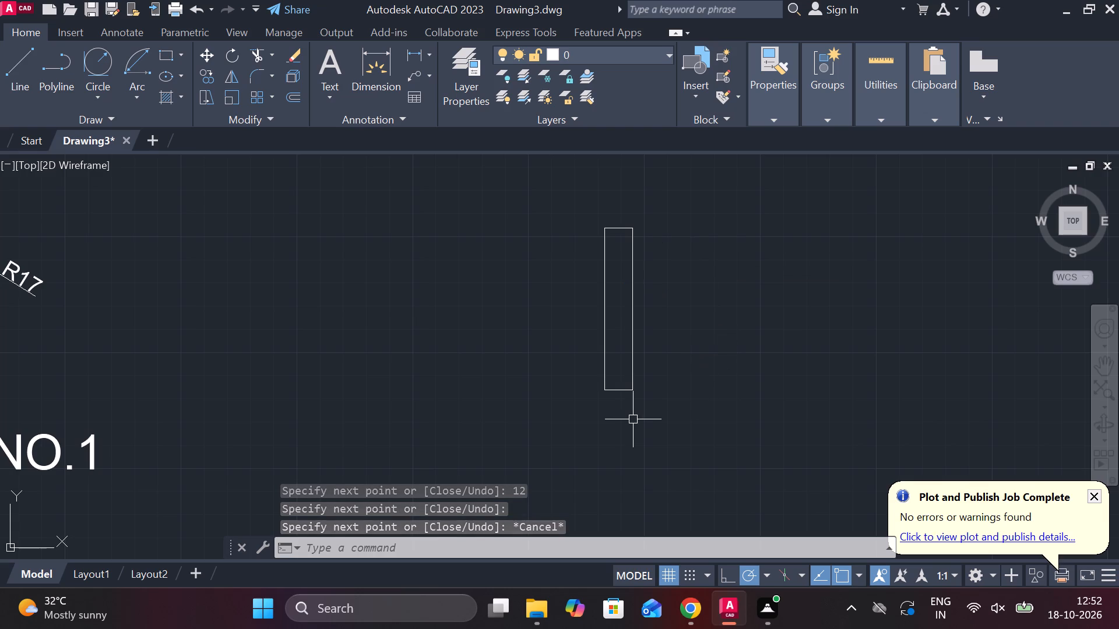
# Offset the rectangle's bottom edge 15 upward.
pyautogui.click(621, 391)
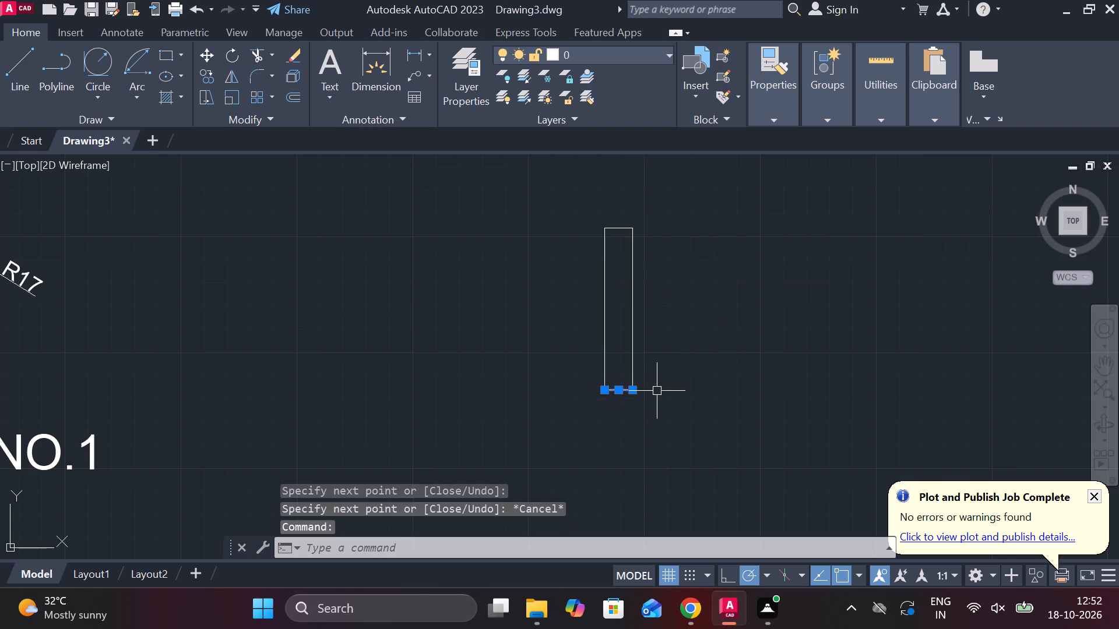
pyautogui.press('o')
pyautogui.press('Return')
pyautogui.press('Return')
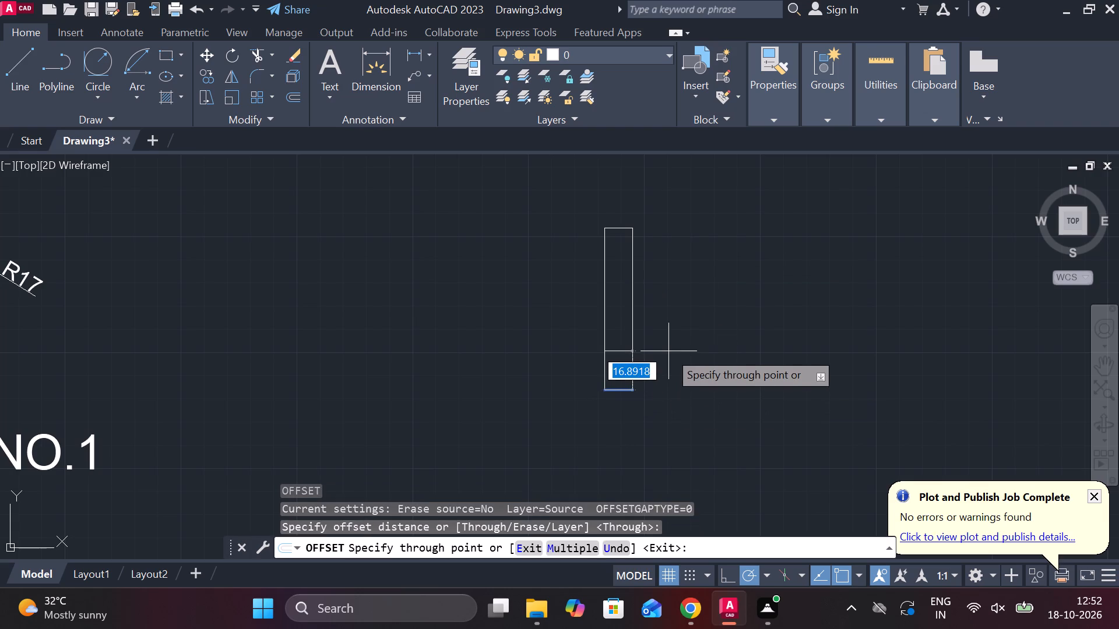
pyautogui.write('15')
pyautogui.press('space')
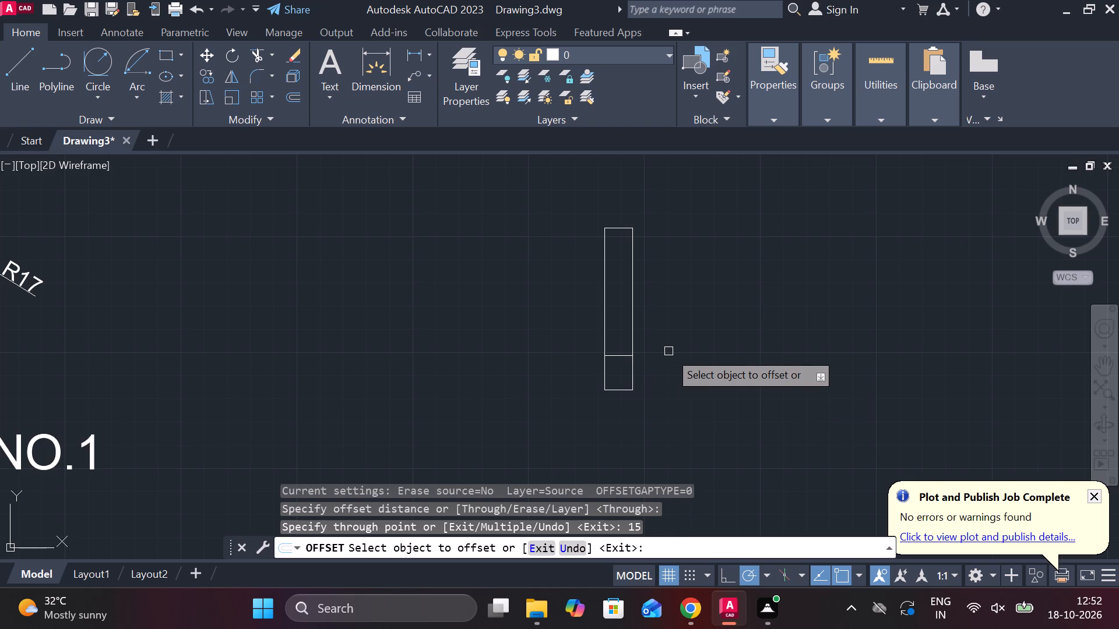
pyautogui.scroll(1, 668, 351)
pyautogui.press('Escape')
# Draw a short vertical centre line upward from the midpoint of the offset horizontal line.
pyautogui.press('l')
pyautogui.press('Return')
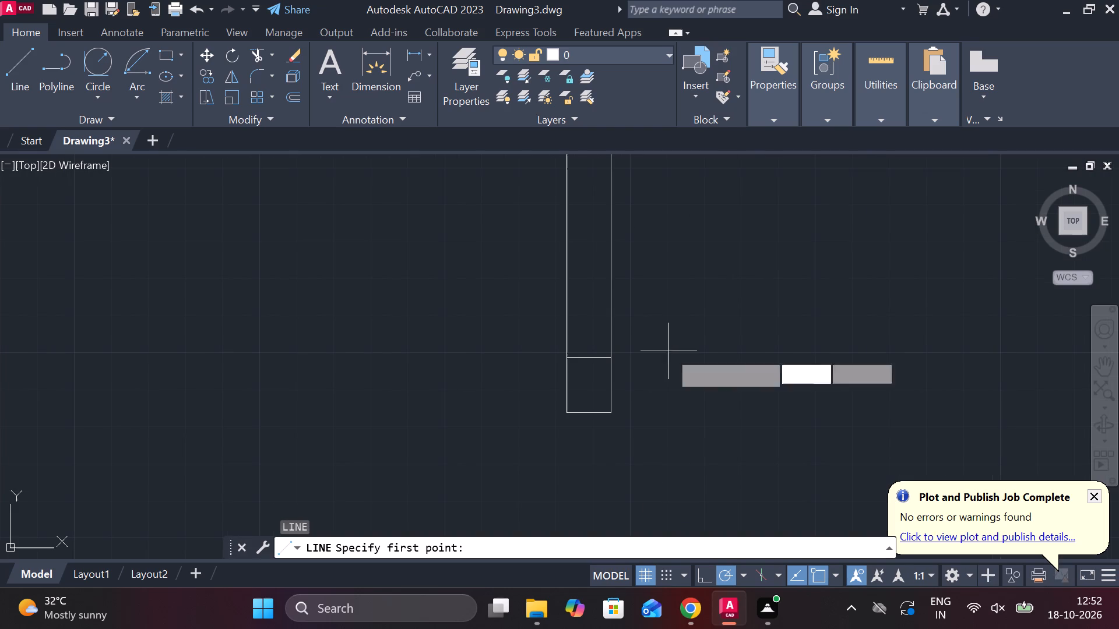
pyautogui.click(586, 360)
pyautogui.click(593, 327)
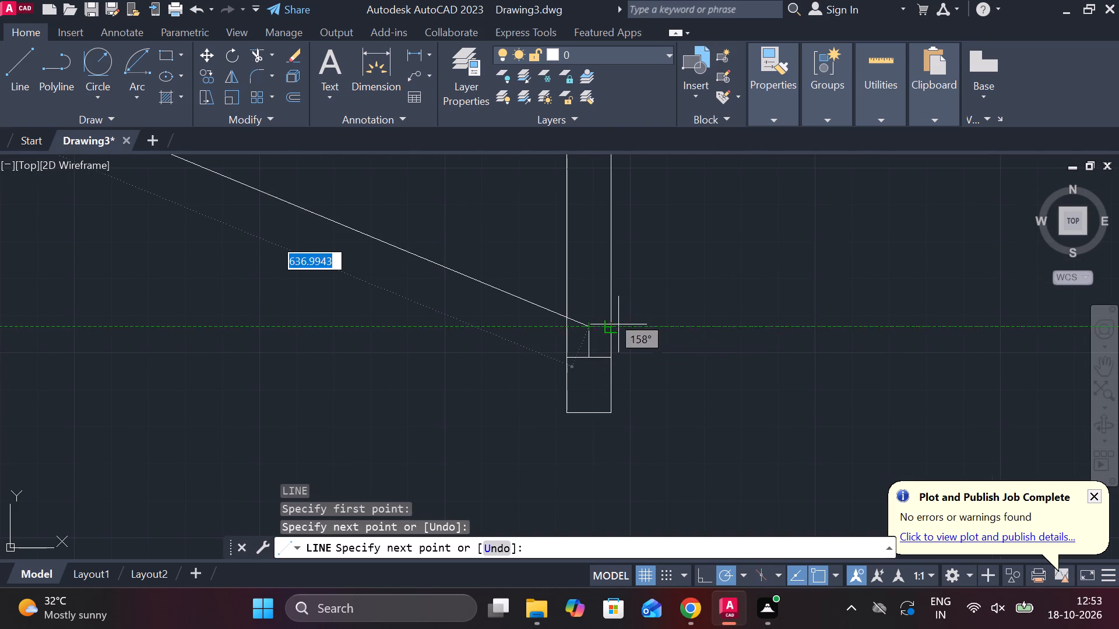
pyautogui.press('Escape')
# Offset the short vertical centre line by 12 to both sides of the narrow rectangle.
pyautogui.click(589, 342)
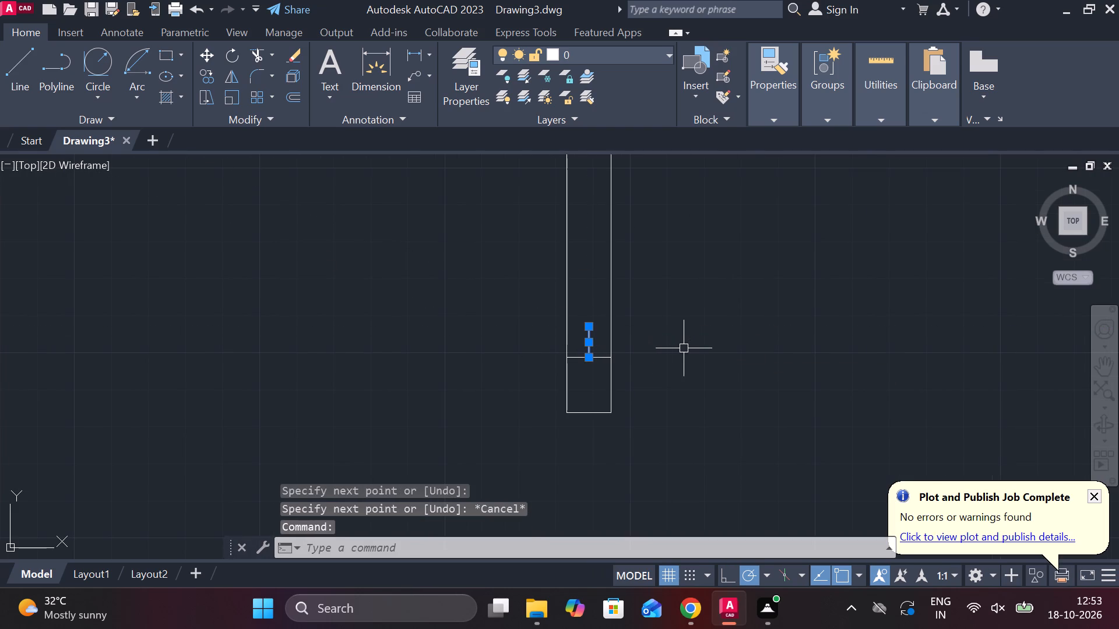
pyautogui.press('o')
pyautogui.press('Return')
pyautogui.press('Return')
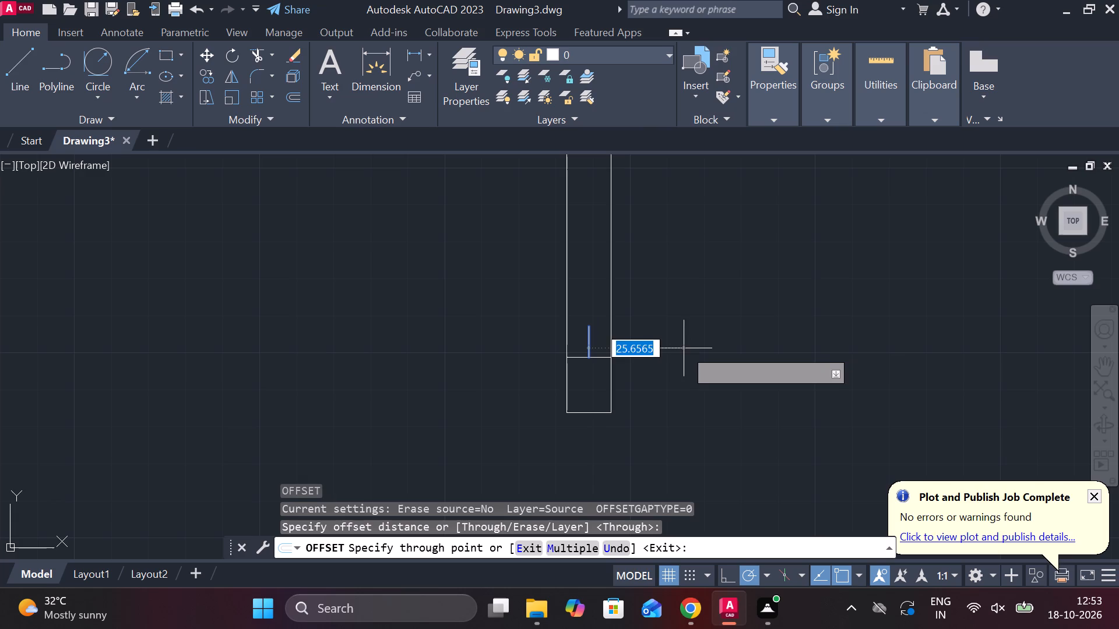
pyautogui.write('12')
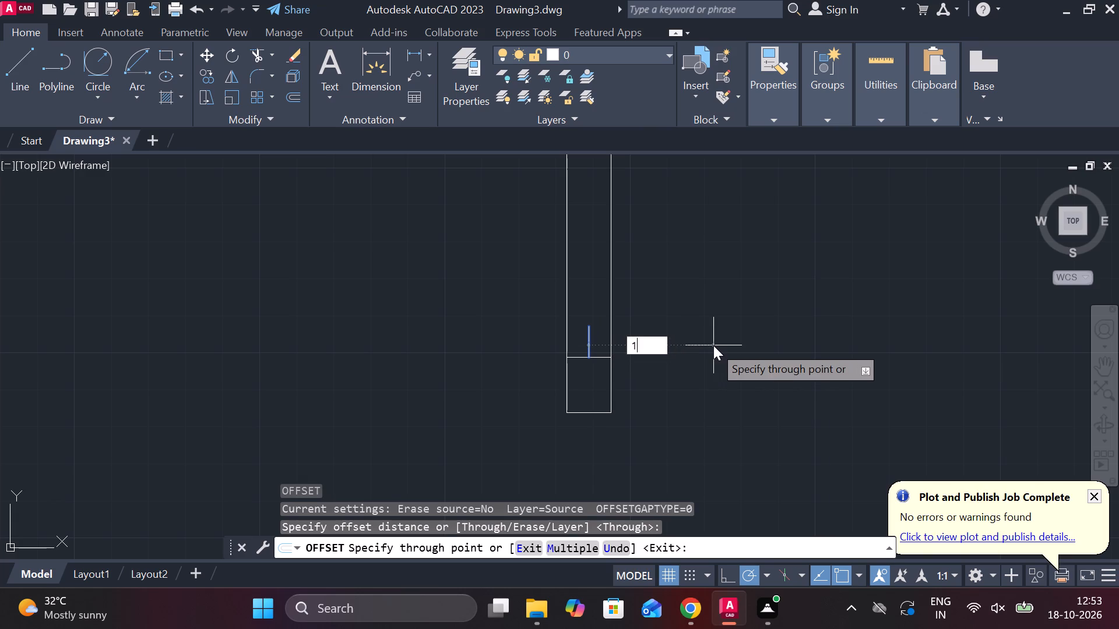
pyautogui.press('space')
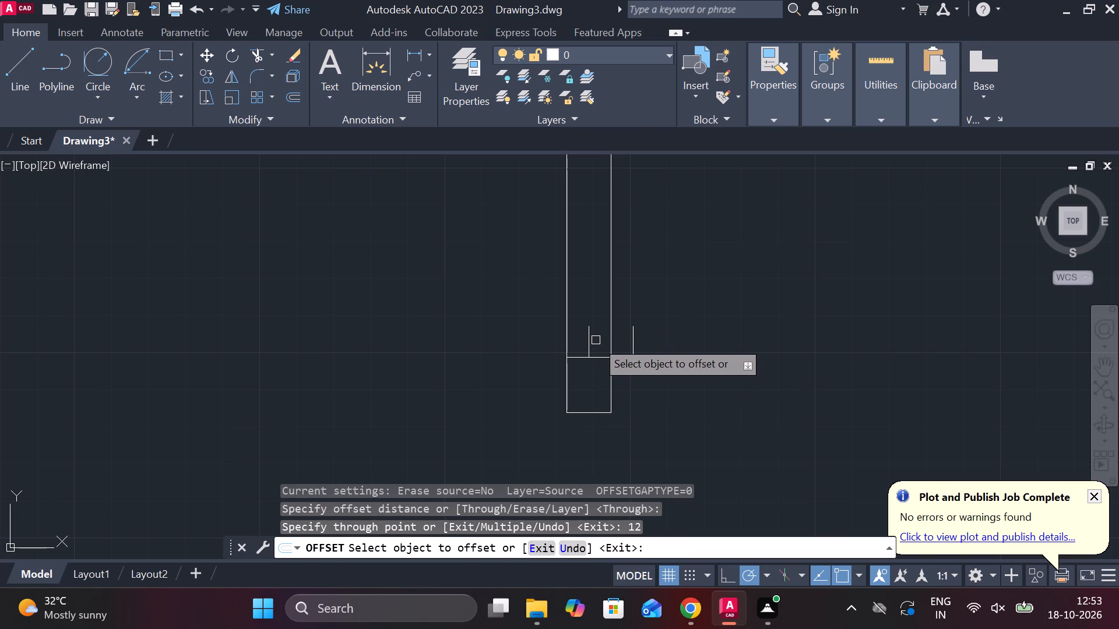
pyautogui.click(591, 334)
pyautogui.write('12')
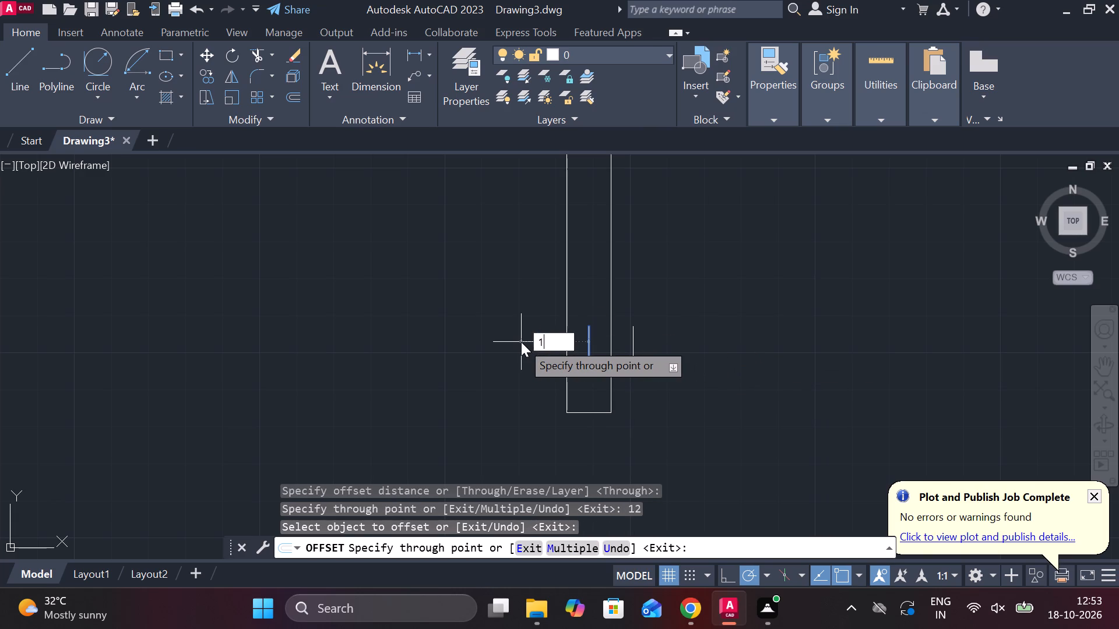
pyautogui.press('space')
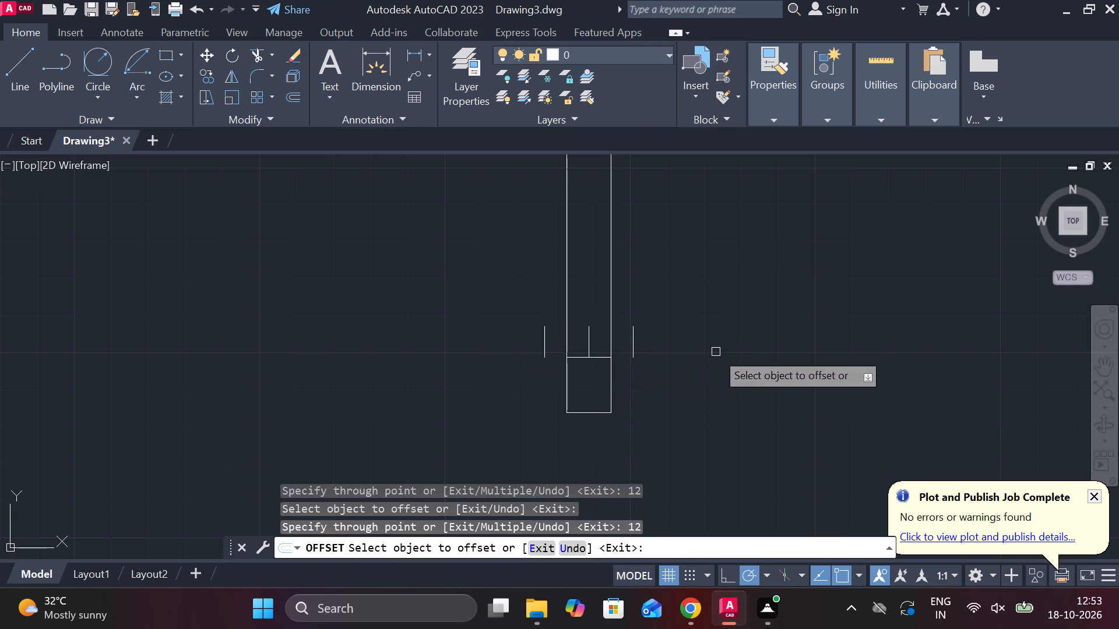
pyautogui.press('Escape')
# Extend the inner horizontal line in both directions to the two short outer vertical lines.
pyautogui.write('EX')
pyautogui.press('space')
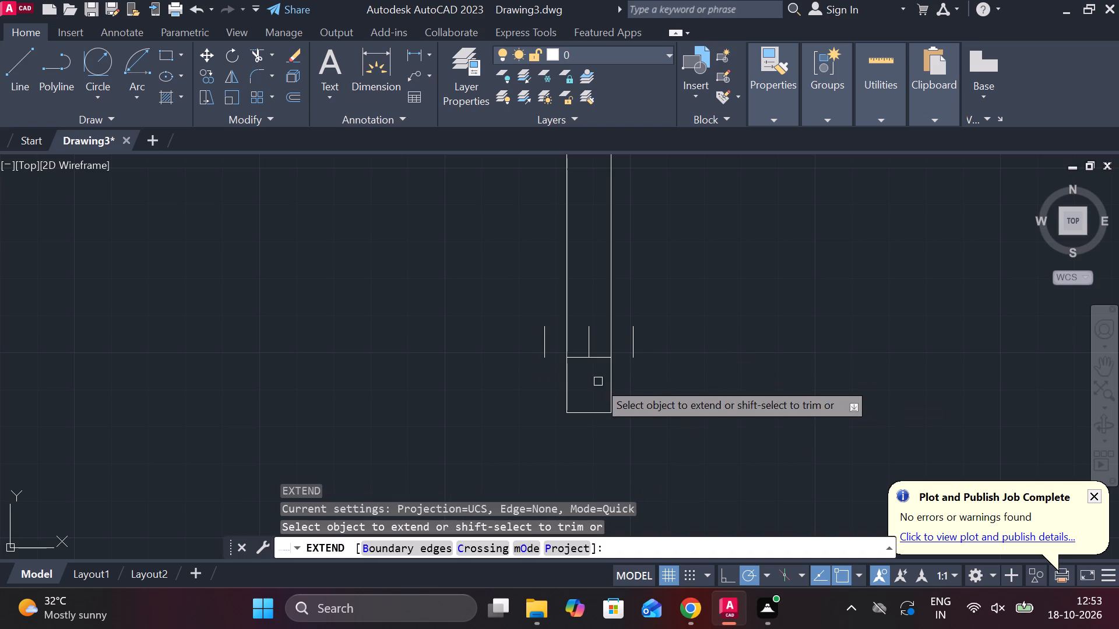
pyautogui.click(598, 359)
pyautogui.click(578, 359)
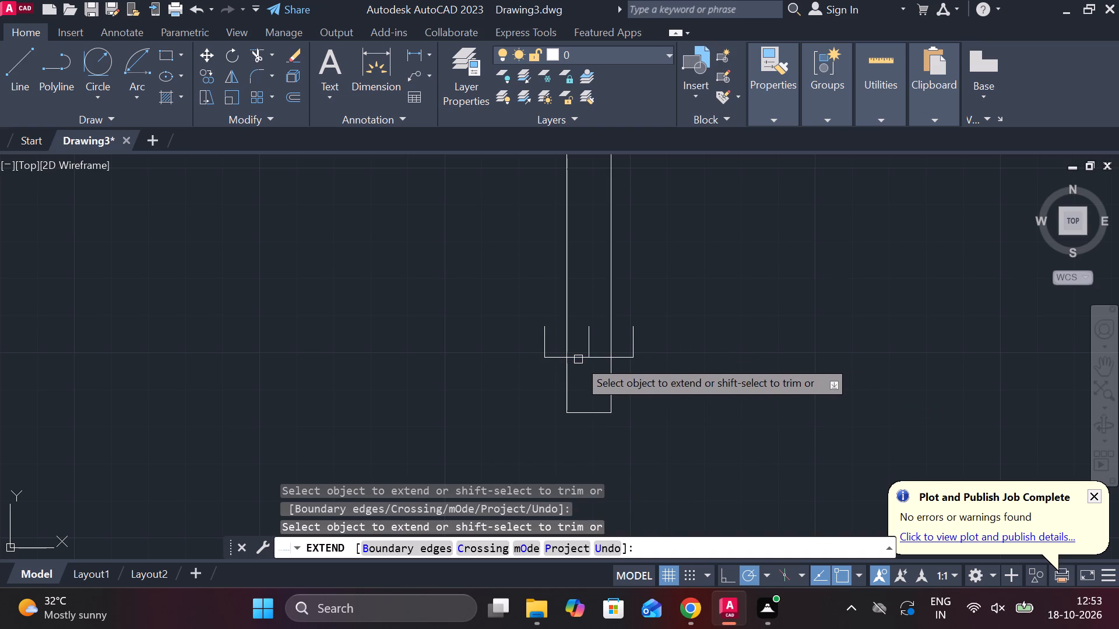
pyautogui.press('Escape')
pyautogui.press('Escape')
# Draw a horizontal line joining the upper ends of the two short outer vertical lines.
pyautogui.press('l')
pyautogui.press('Return')
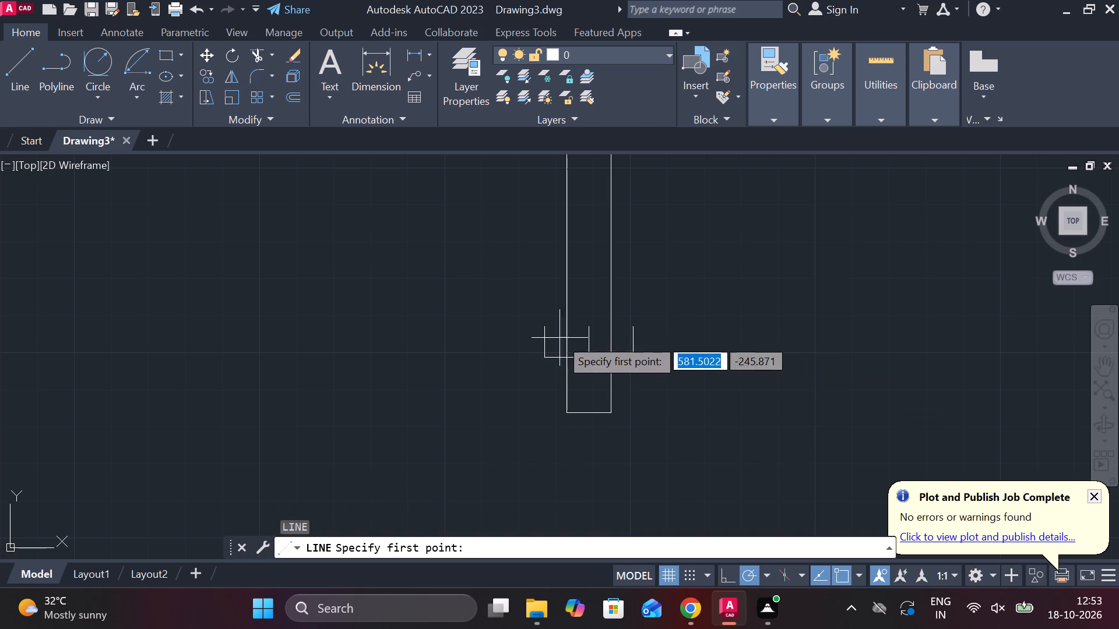
pyautogui.click(548, 331)
pyautogui.click(638, 321)
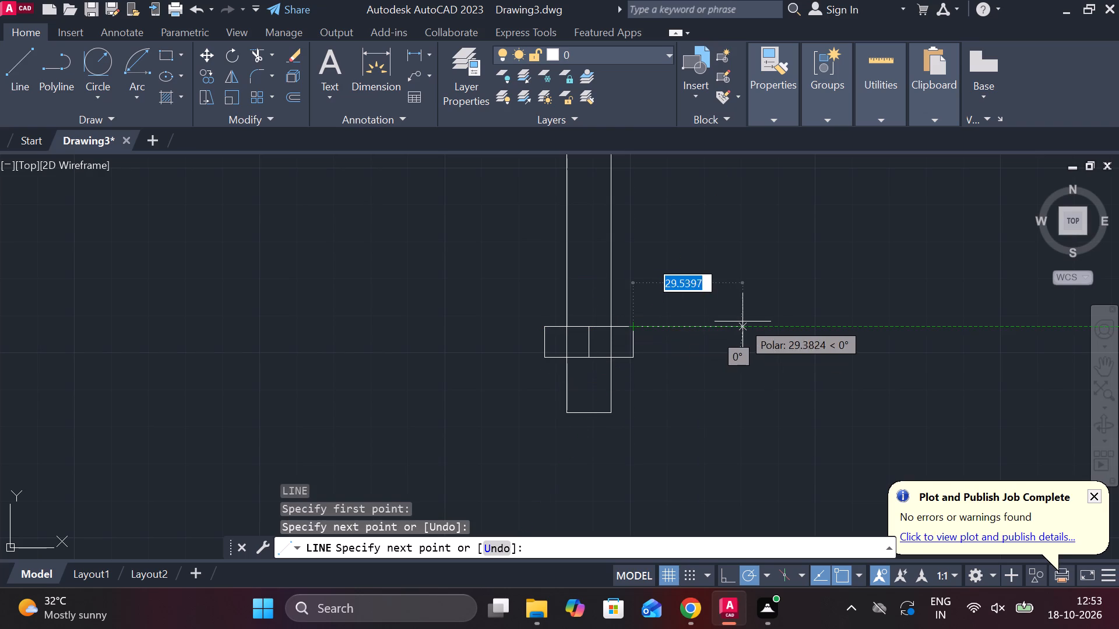
pyautogui.press('Escape')
# Trim the shank edges inside the wide crosswise rectangle and remove its short centre line.
pyautogui.write('TR')
pyautogui.press('space')
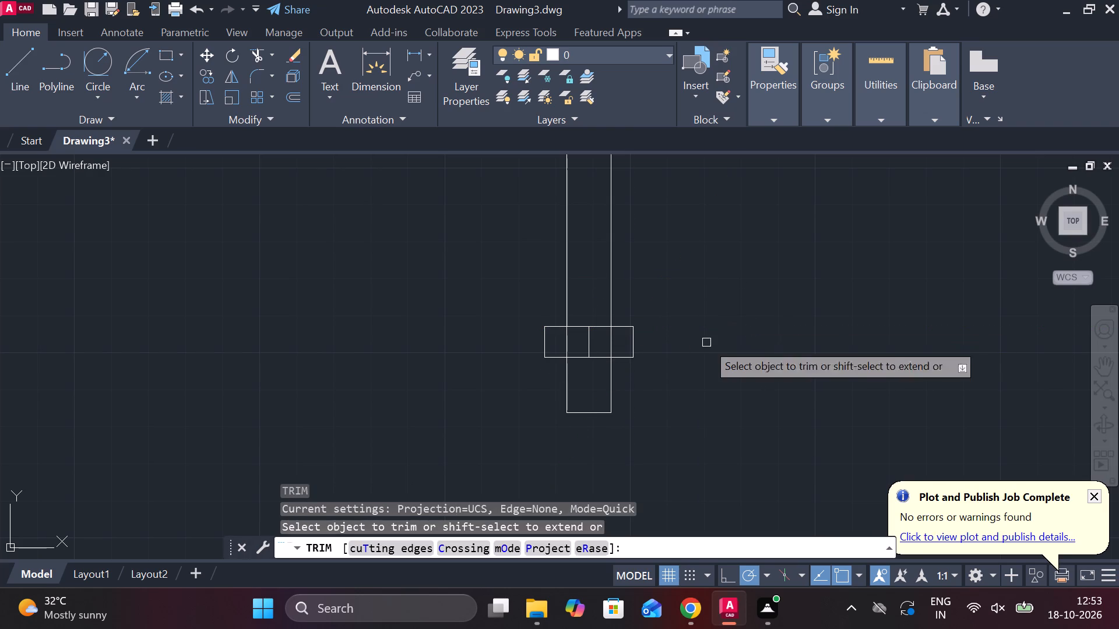
pyautogui.click(613, 350)
pyautogui.click(587, 344)
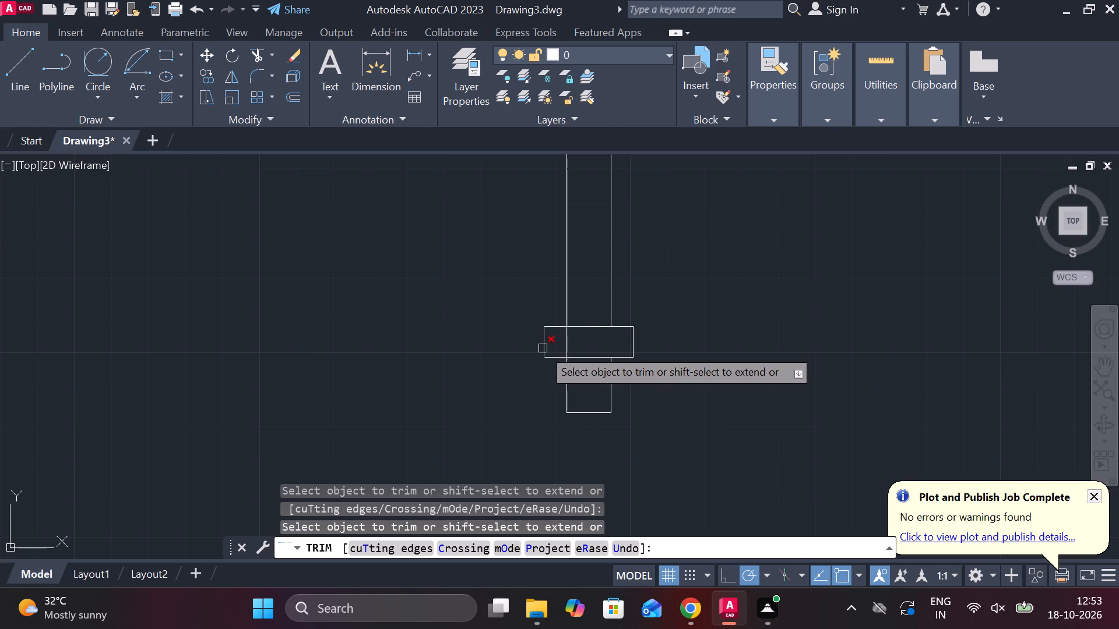
pyautogui.click(565, 342)
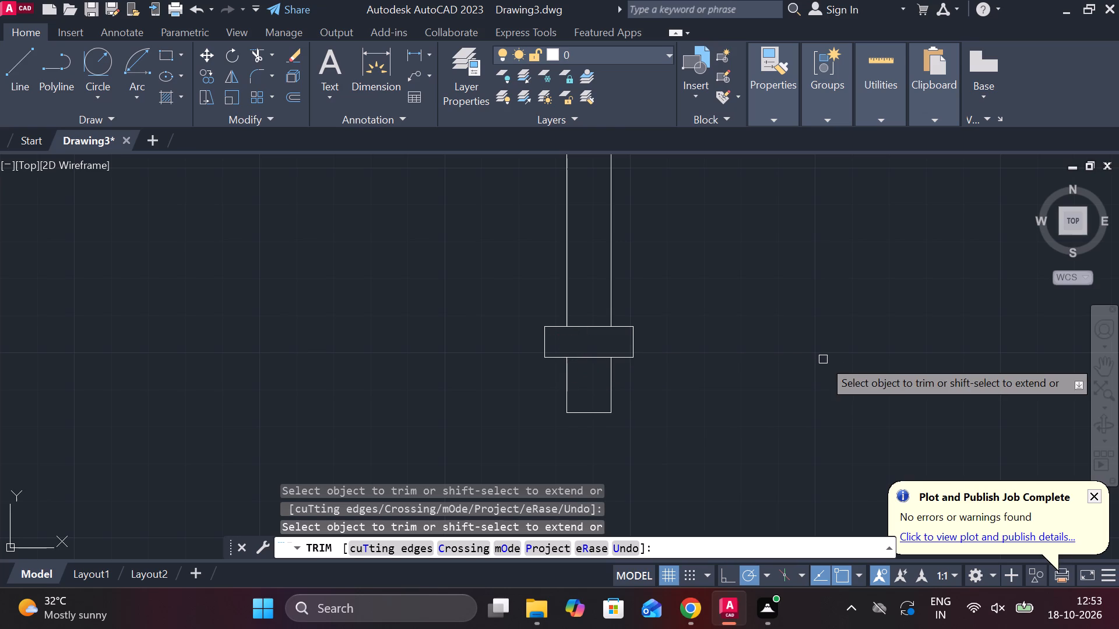
pyautogui.press('Escape')
# Offset the bottom edge of the wide crosswise rectangle 5 upward.
pyautogui.click(610, 359)
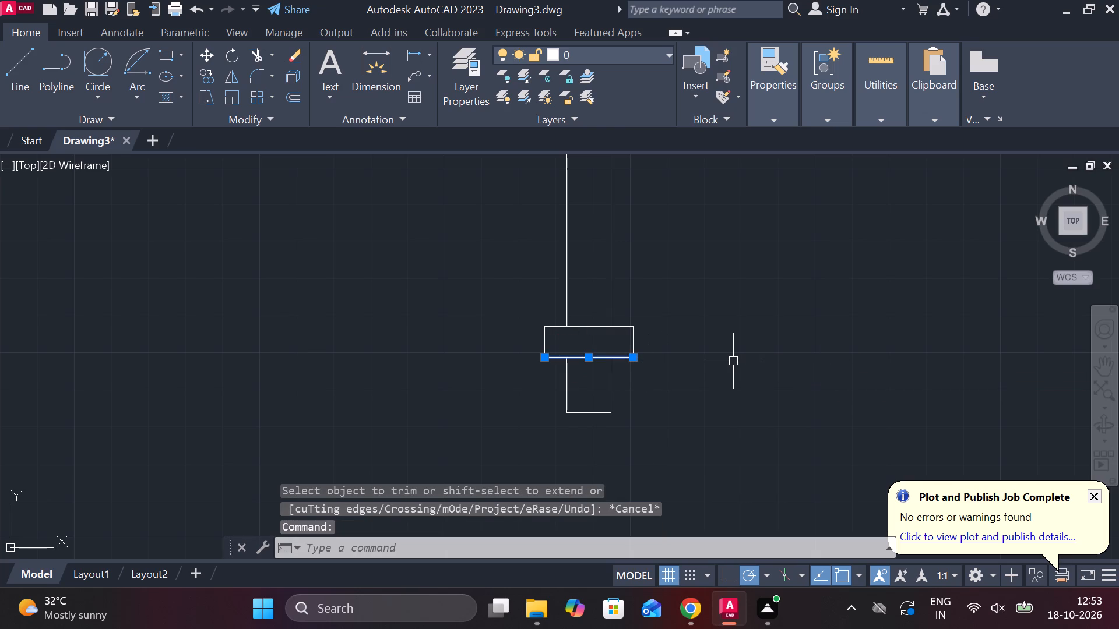
pyautogui.press('o')
pyautogui.press('Return')
pyautogui.press('Return')
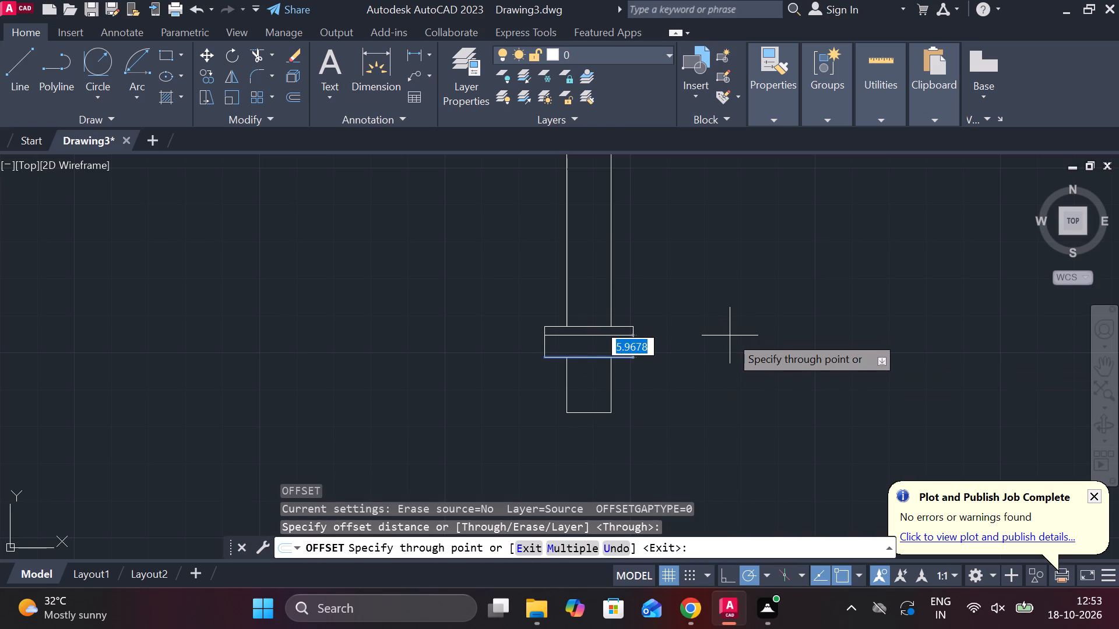
pyautogui.write('5')
pyautogui.press('space')
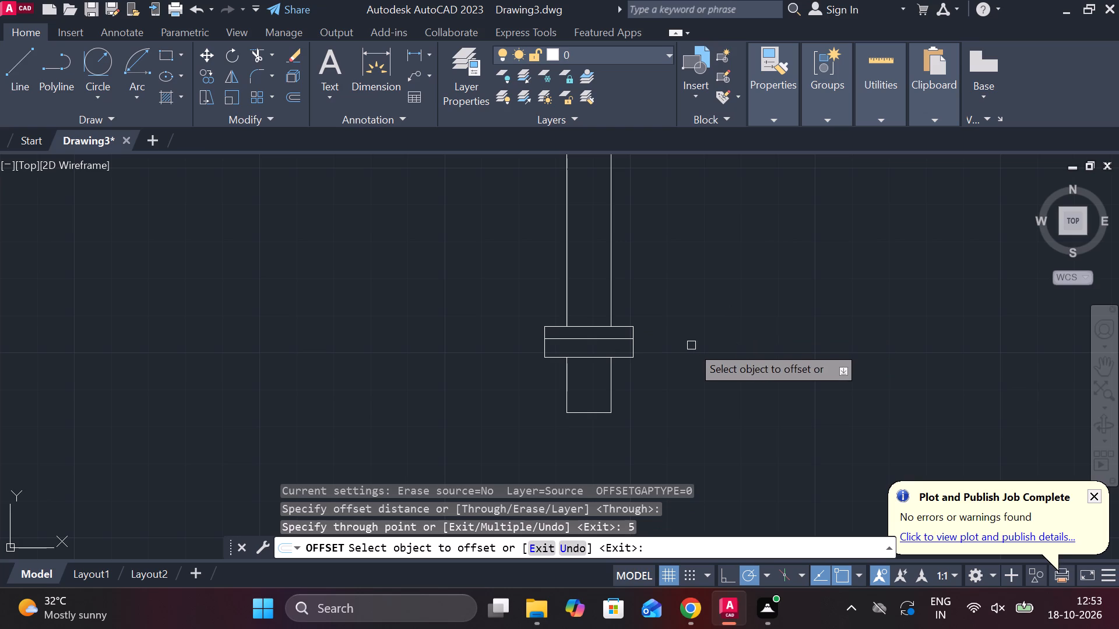
pyautogui.press('Escape')
# Trim away the wide rectangle's old top edge and the side segments above the new offset line.
pyautogui.scroll(1, 668, 325)
pyautogui.write('TR')
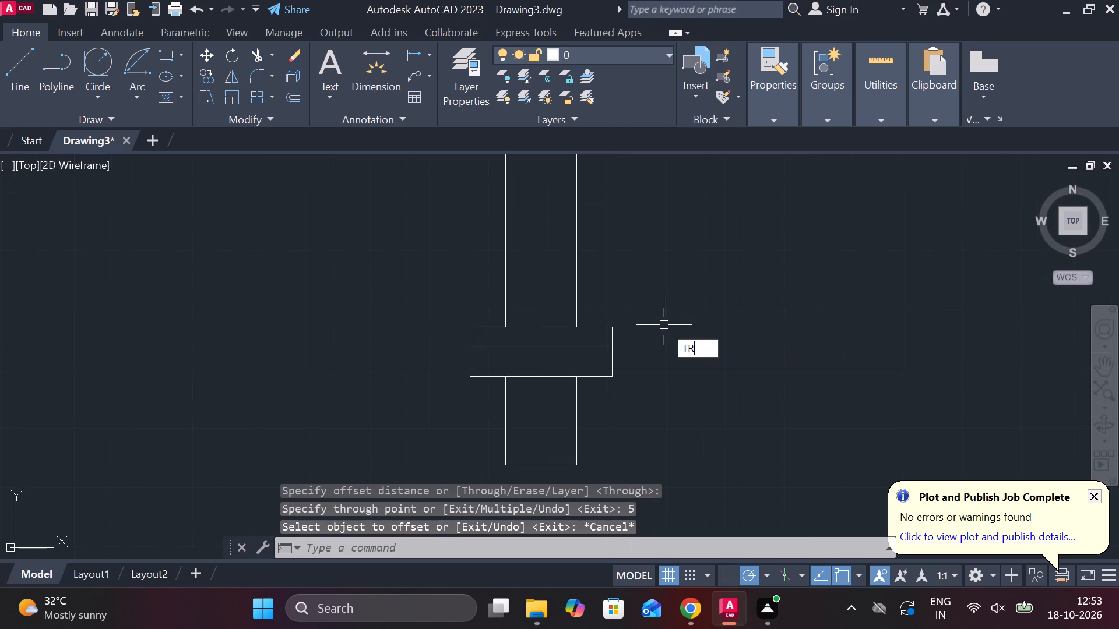
pyautogui.press('space')
pyautogui.click(597, 324)
pyautogui.click(560, 328)
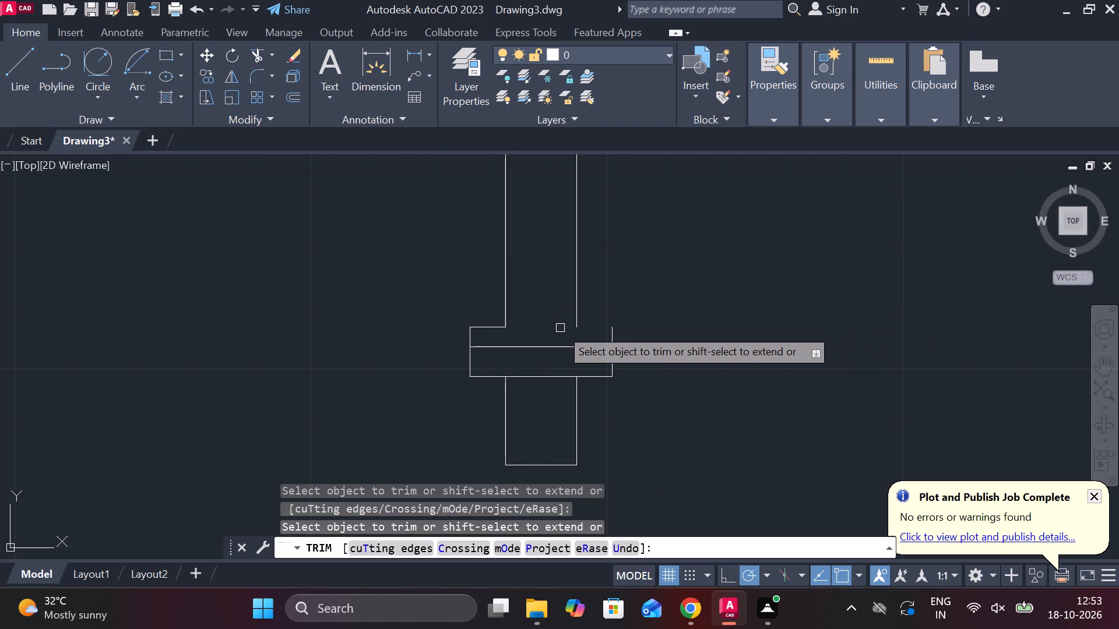
pyautogui.click(613, 333)
pyautogui.click(483, 326)
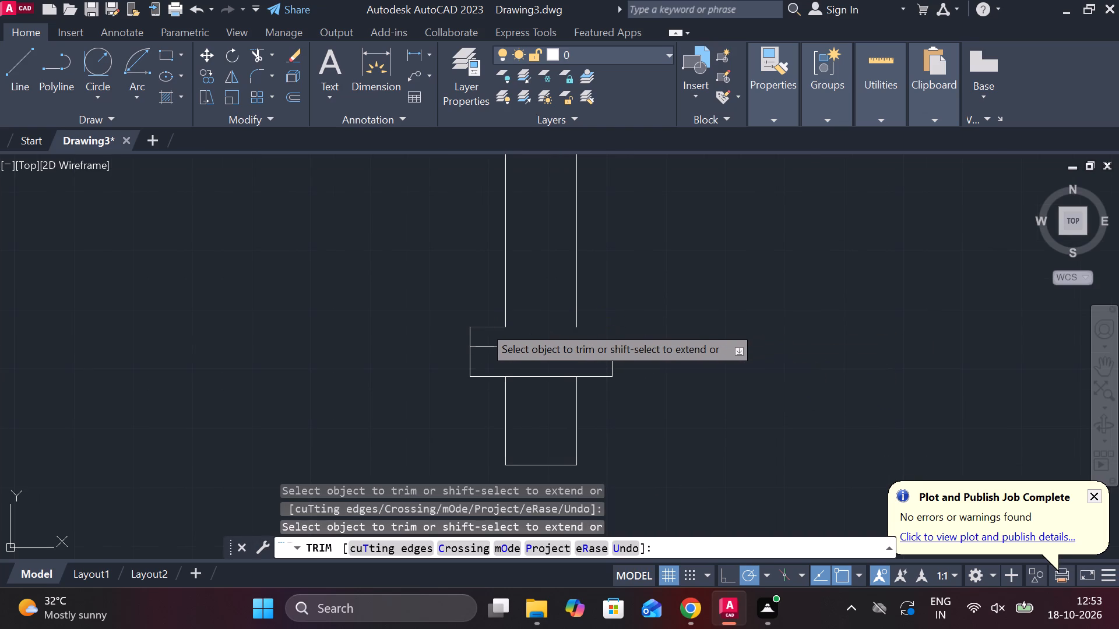
pyautogui.click(473, 328)
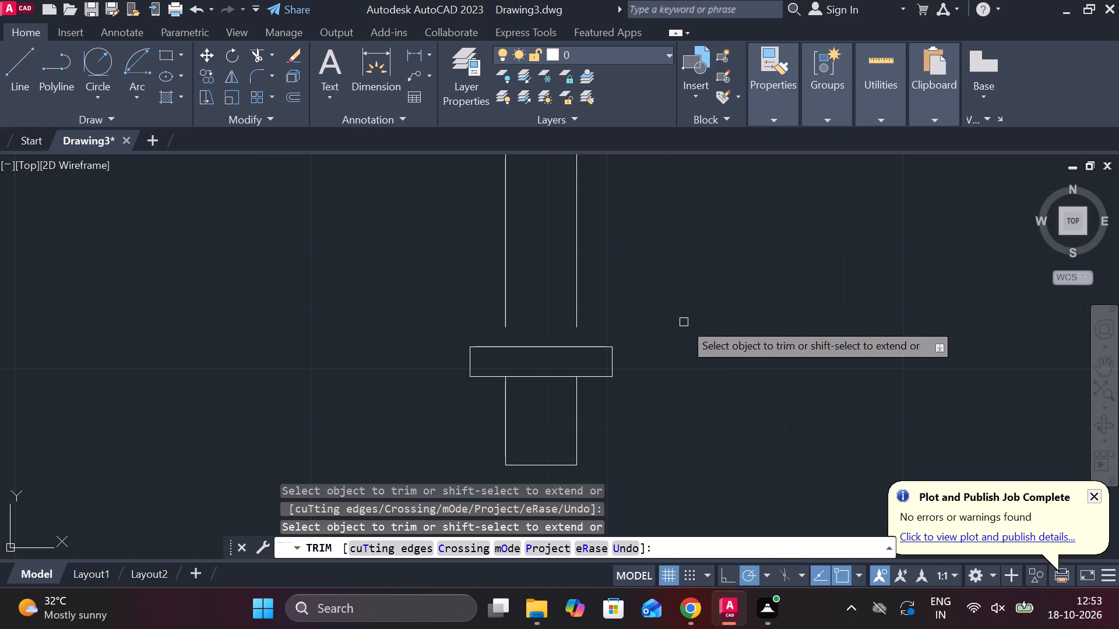
# Extend both upper shank edges down to the new top edge of the wide crosswise rectangle.
pyautogui.press('Escape')
pyautogui.write('EX')
pyautogui.press('space')
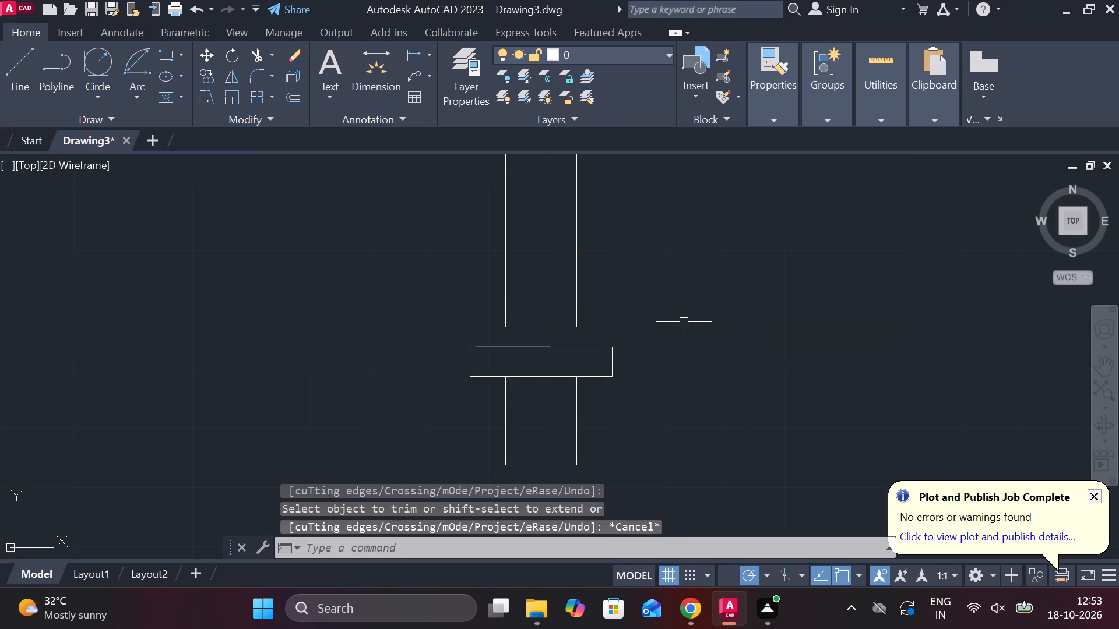
pyautogui.click(508, 302)
pyautogui.click(572, 309)
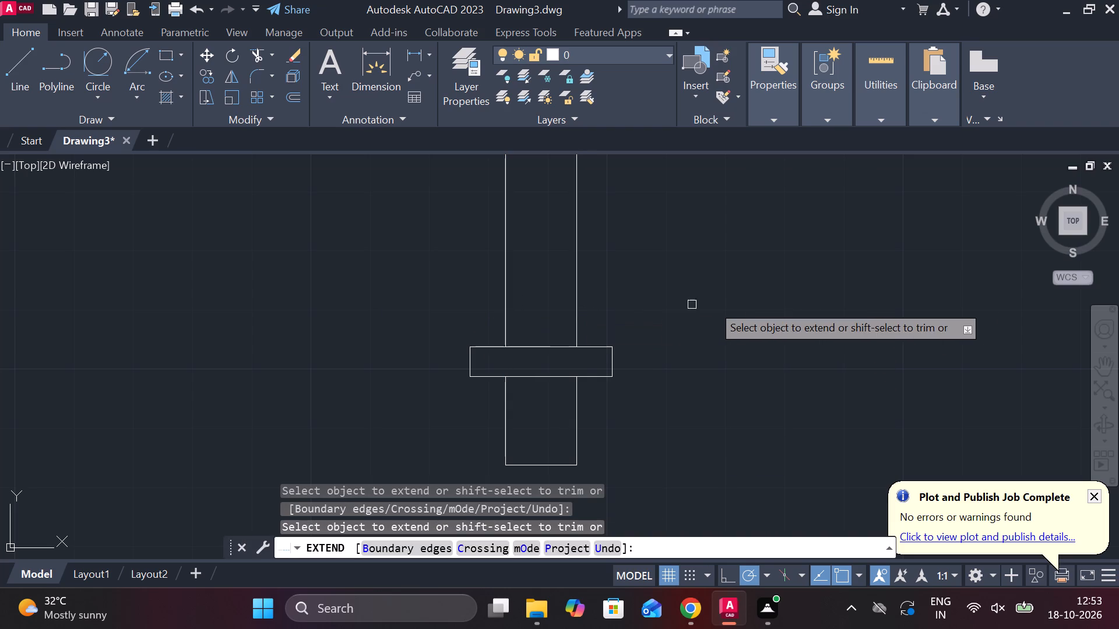
pyautogui.press('Escape')
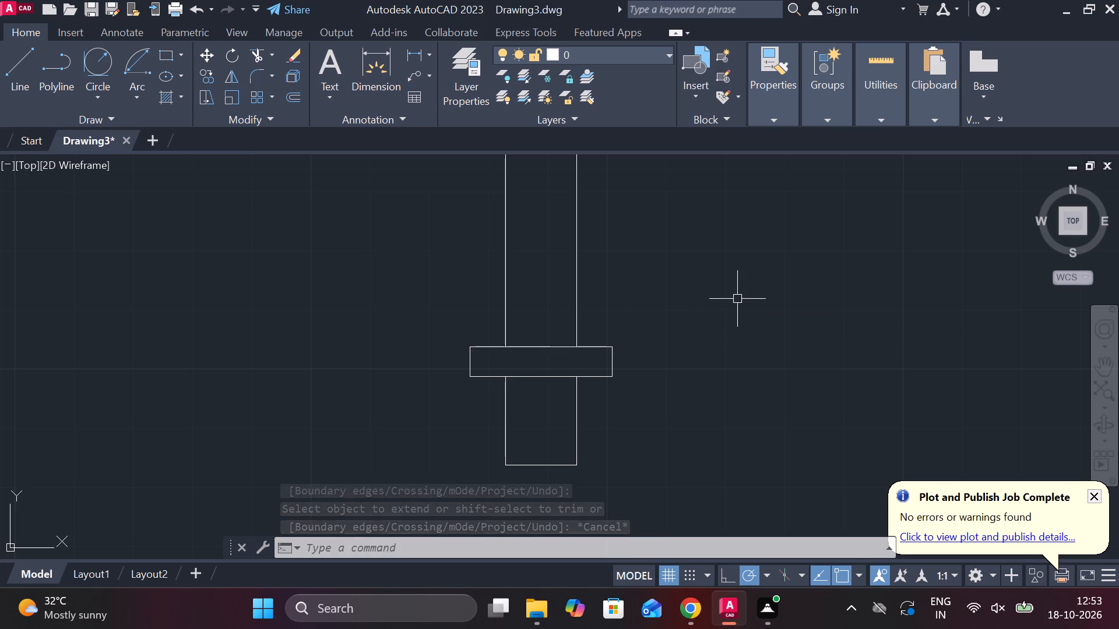
# Offset both long shank edges above the wide rectangle 1 inward.
pyautogui.scroll(-2, 632, 331)
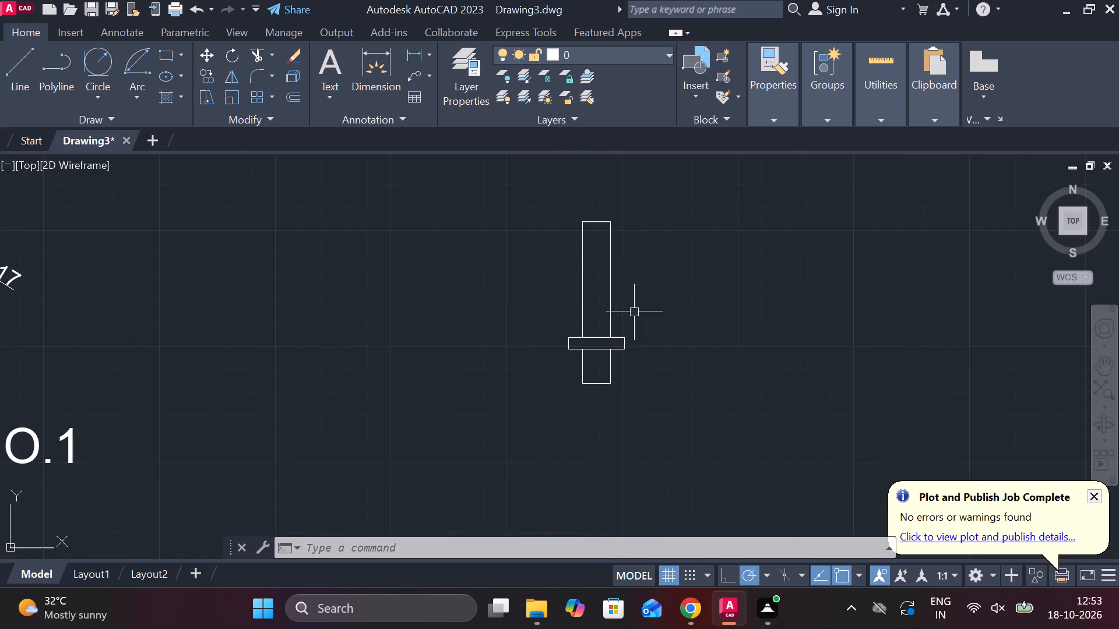
pyautogui.scroll(1, 634, 263)
pyautogui.click(599, 264)
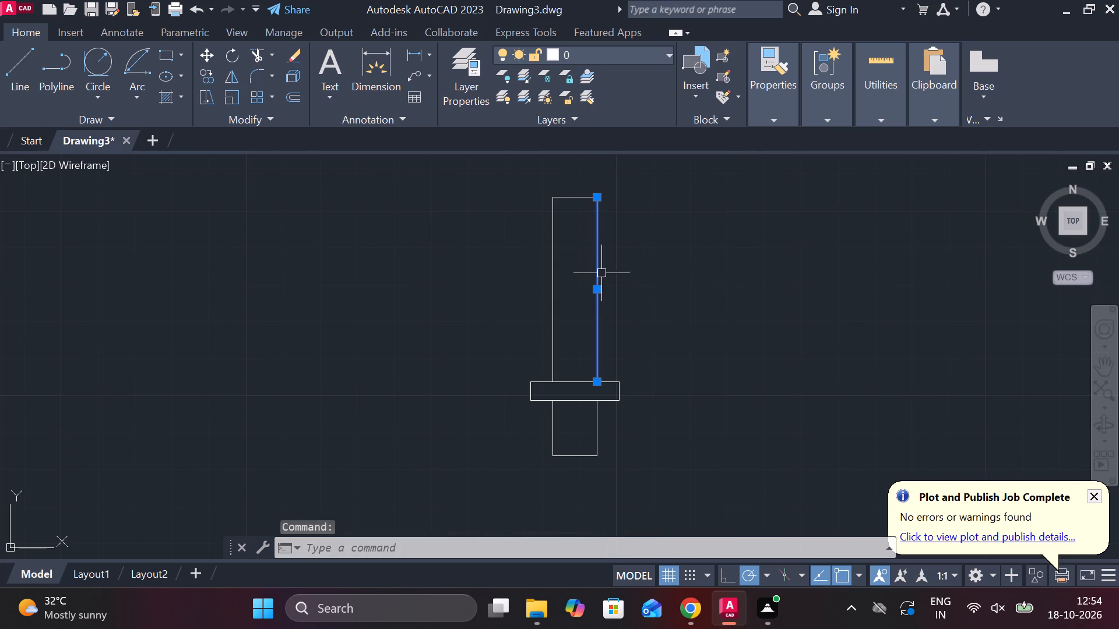
pyautogui.press('o')
pyautogui.press('Return')
pyautogui.press('Return')
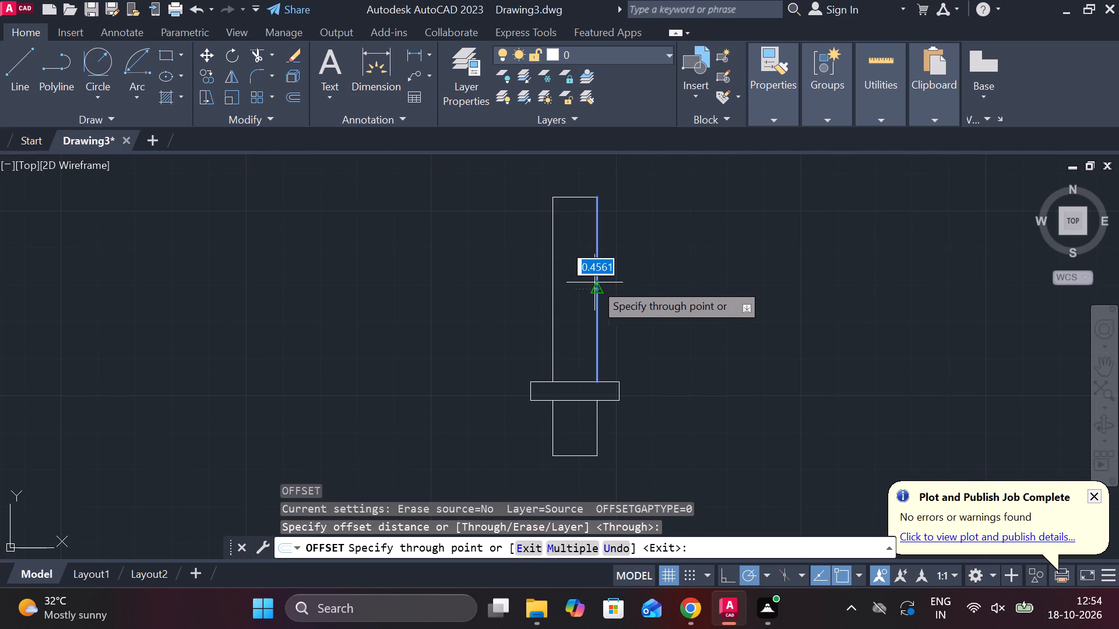
pyautogui.write('1')
pyautogui.press('space')
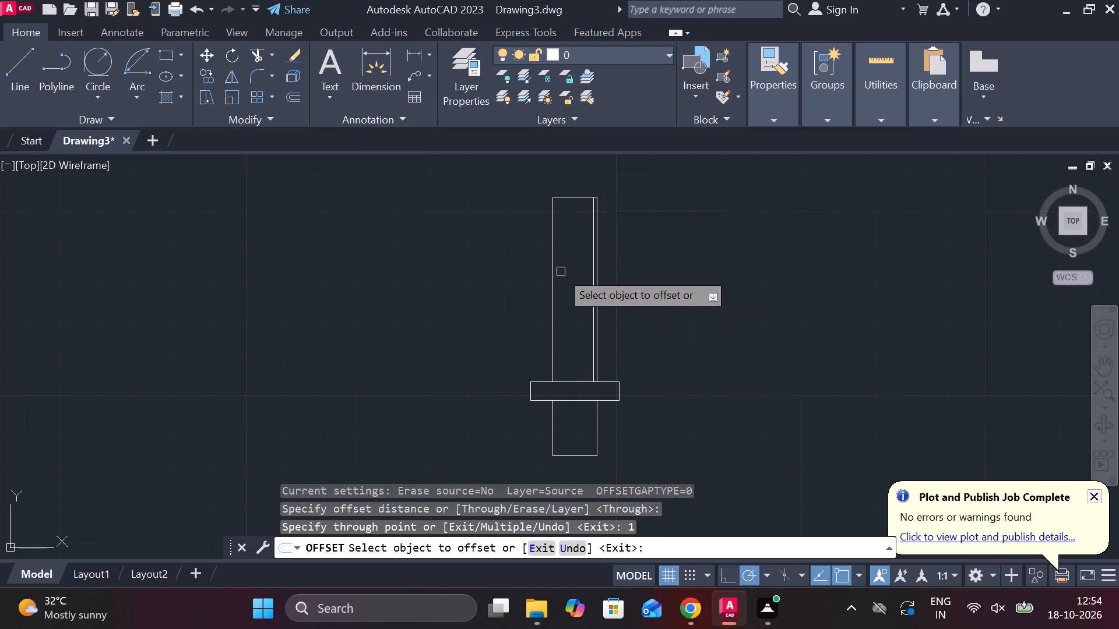
pyautogui.click(548, 264)
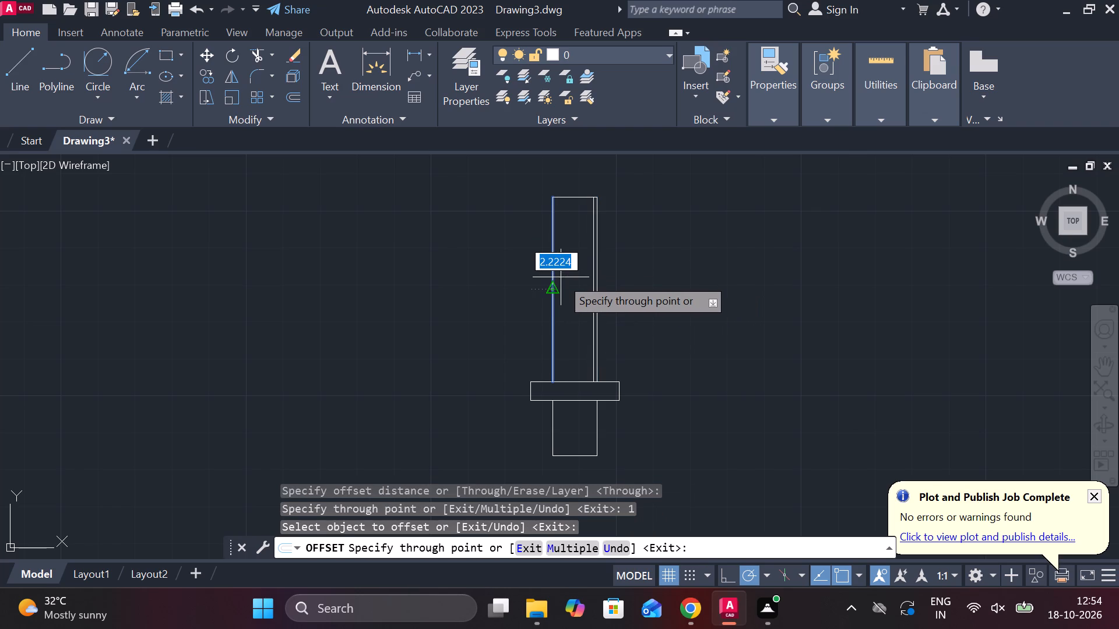
pyautogui.write('1')
pyautogui.press('space')
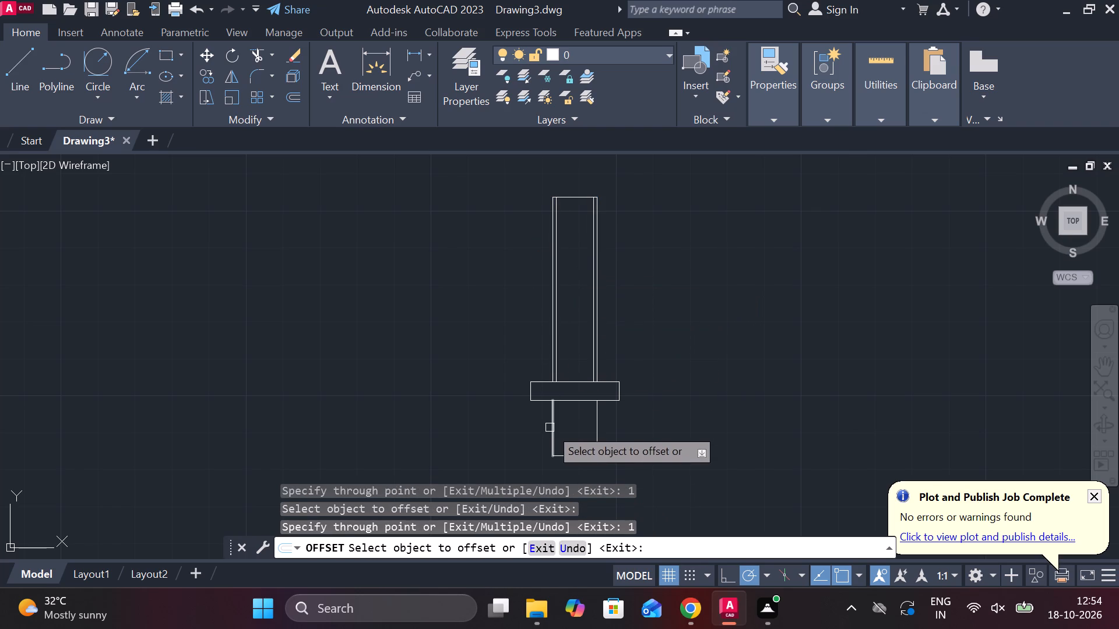
# Offset both short shank edges below the wide rectangle 1 inward.
pyautogui.click(550, 427)
pyautogui.press('1')
pyautogui.press('space')
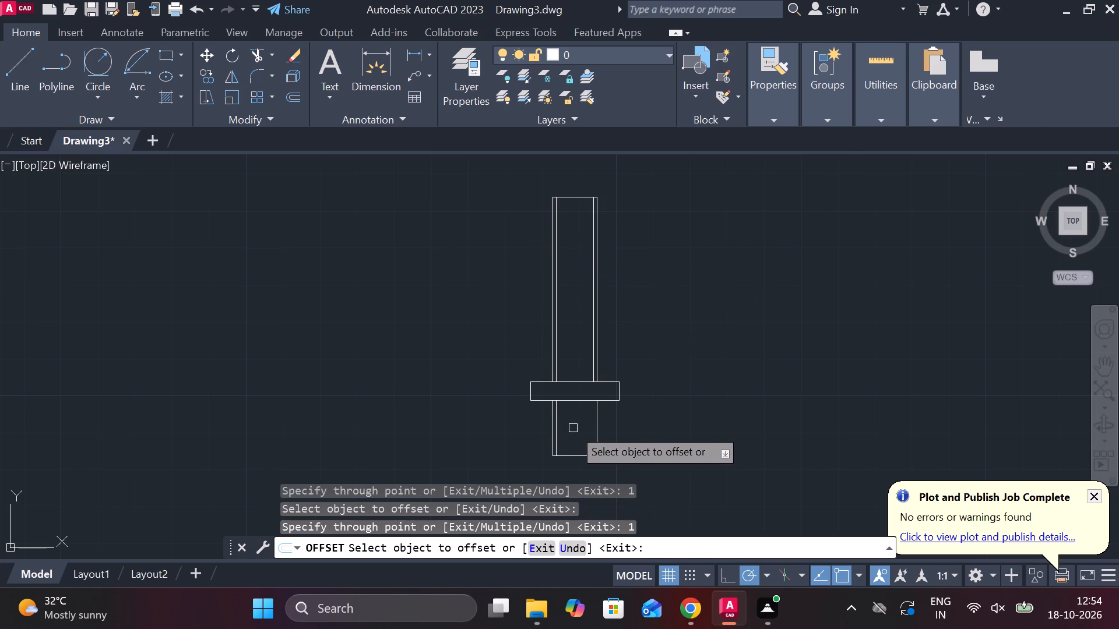
pyautogui.click(593, 420)
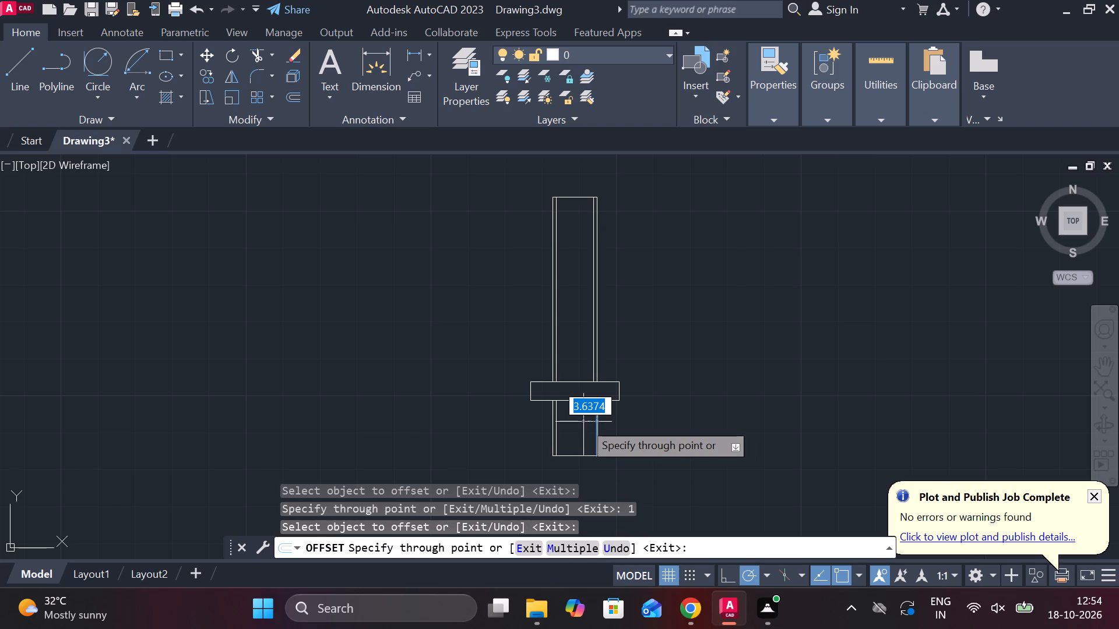
pyautogui.write('1')
pyautogui.press('space')
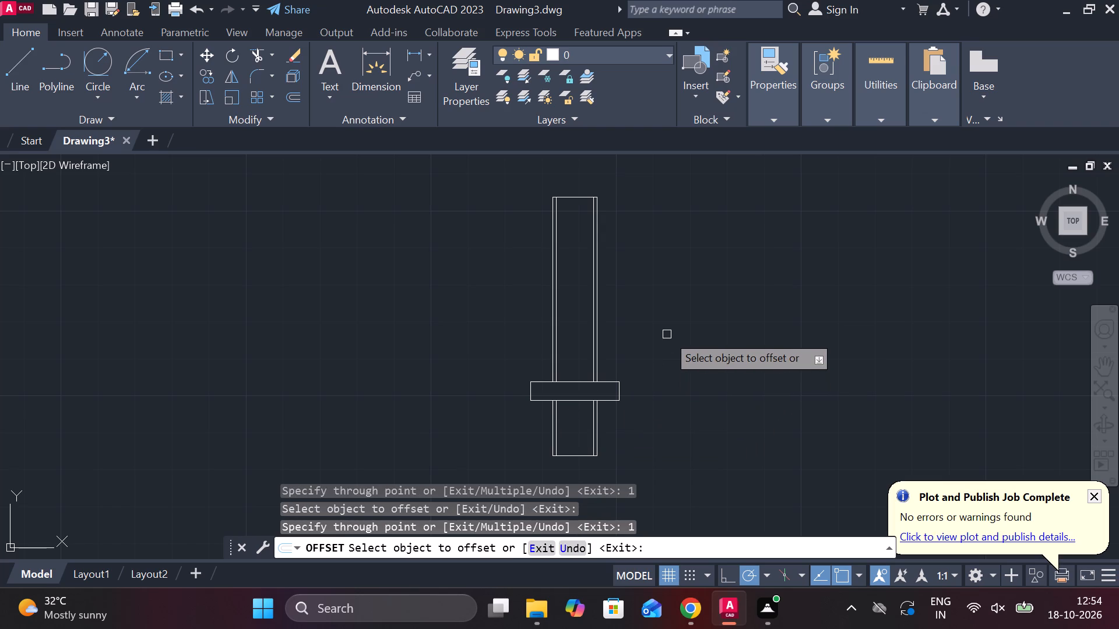
pyautogui.scroll(1, 666, 342)
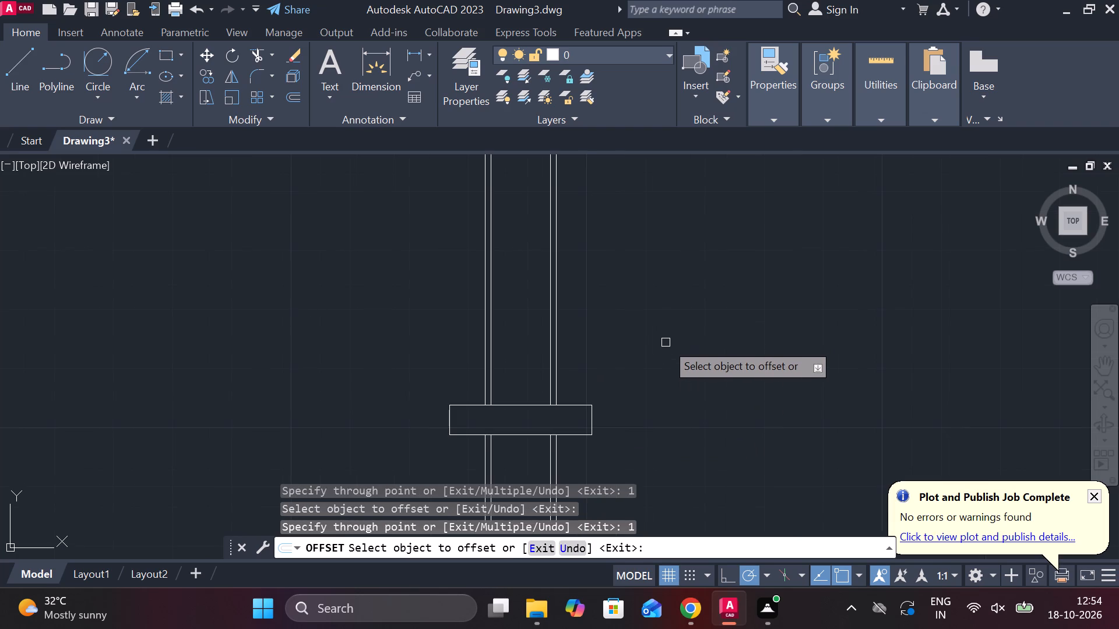
pyautogui.press('Escape')
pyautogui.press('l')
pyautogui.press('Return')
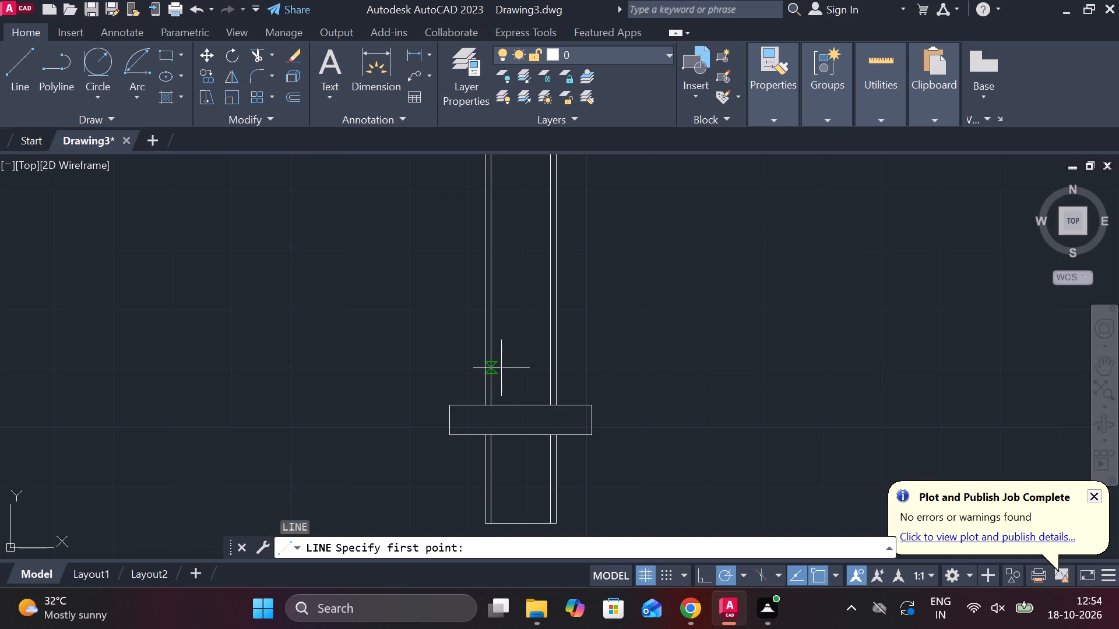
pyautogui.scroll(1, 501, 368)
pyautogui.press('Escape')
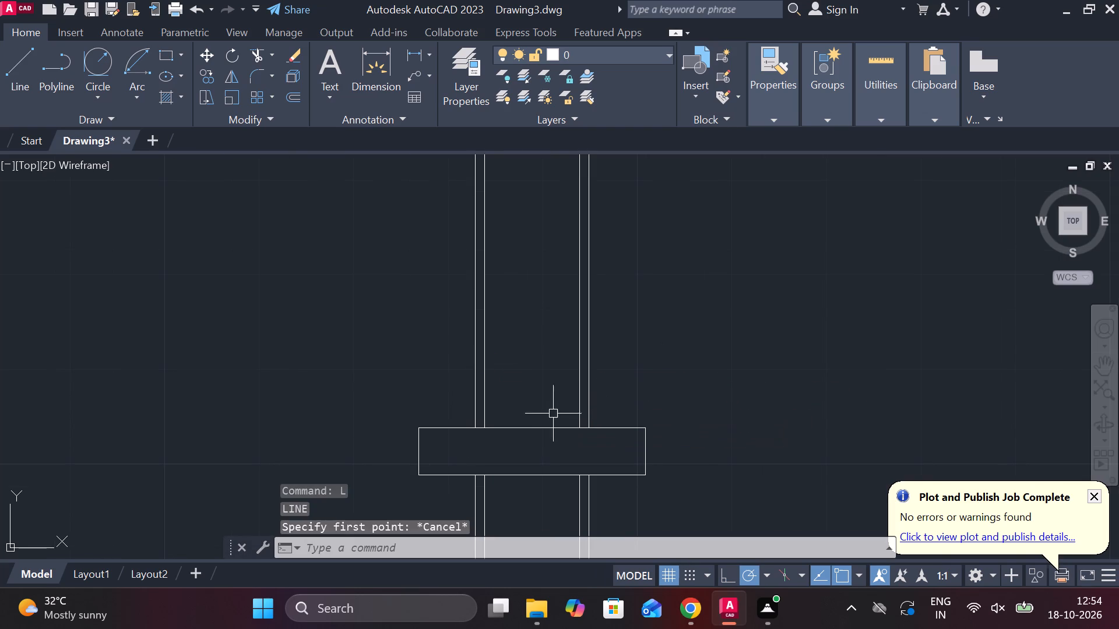
# Offset the top edge of the wide crosswise rectangle 5 upward.
pyautogui.click(537, 426)
pyautogui.press('o')
pyautogui.press('Return')
pyautogui.press('Return')
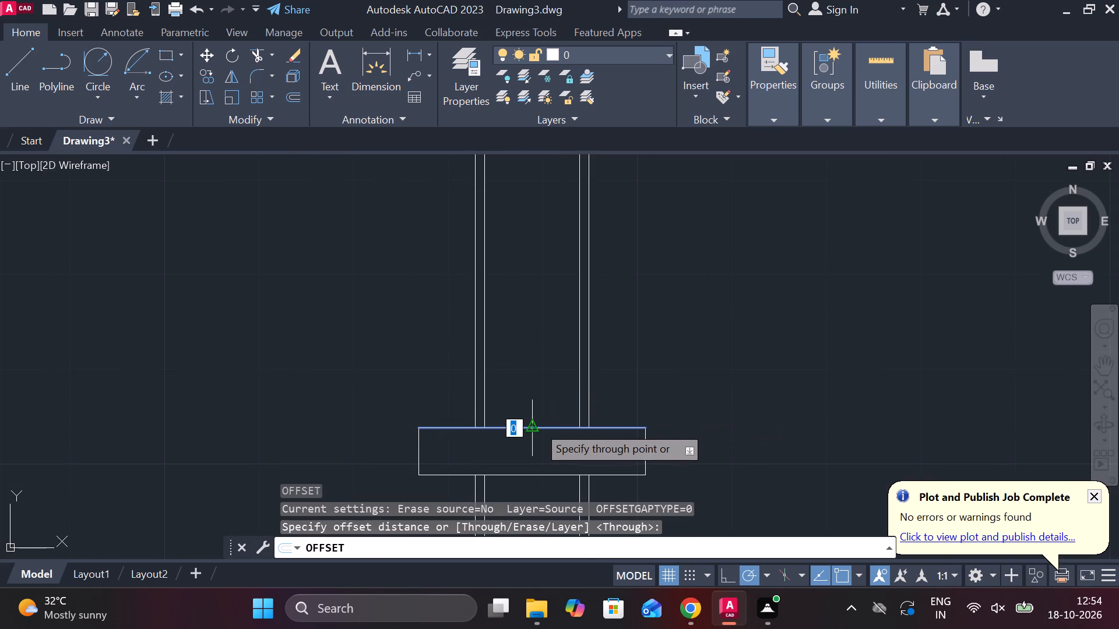
pyautogui.scroll(-2, 539, 415)
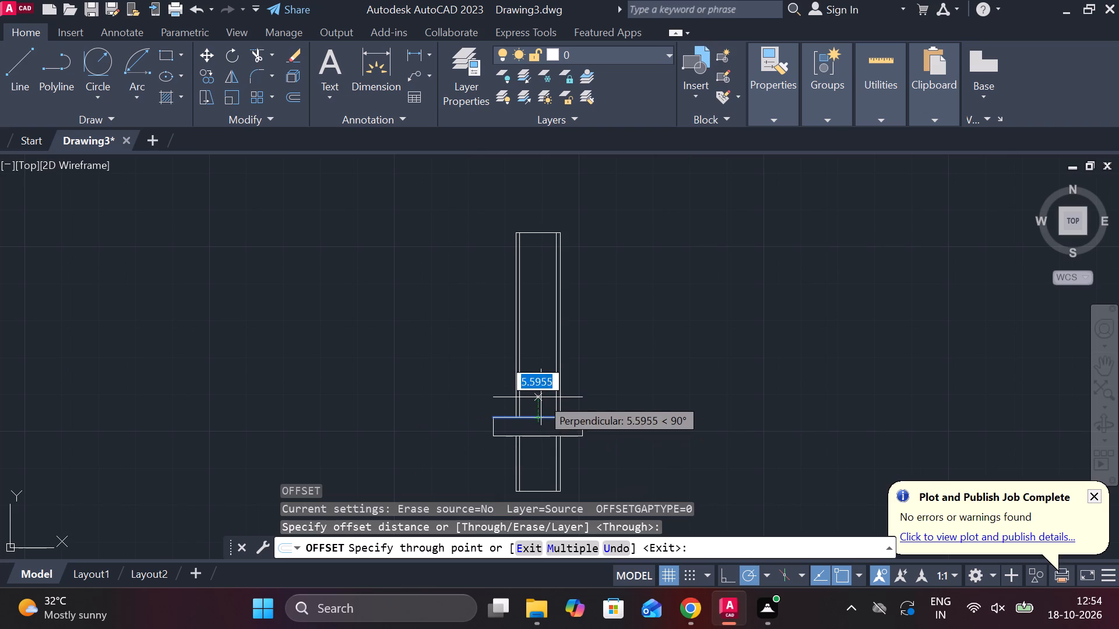
pyautogui.scroll(1, 541, 397)
pyautogui.press('5')
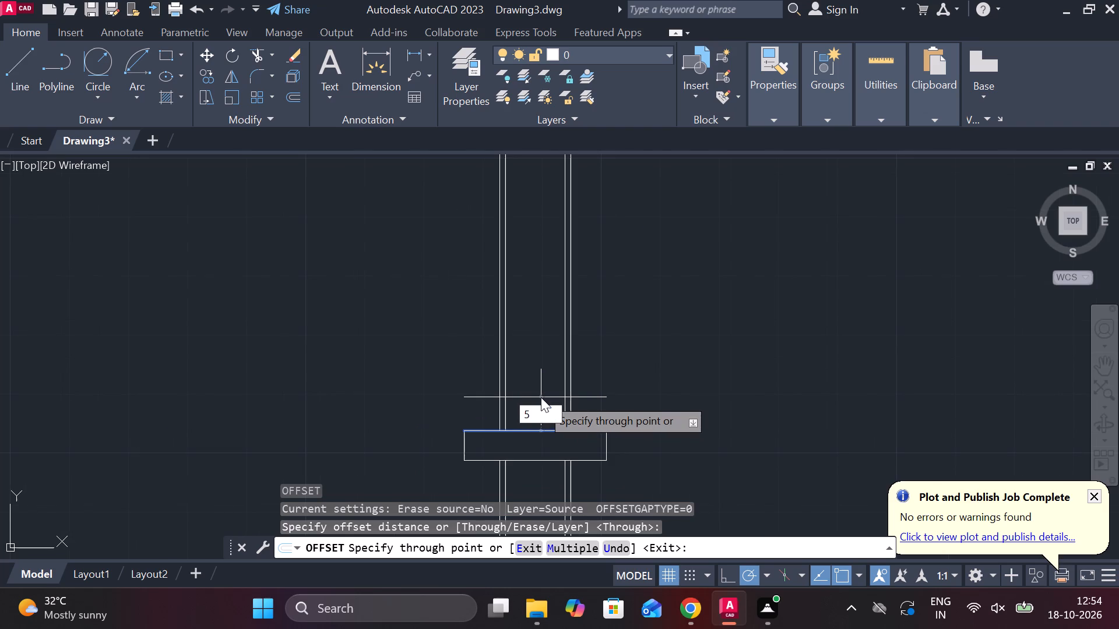
pyautogui.press('space')
pyautogui.press('Escape')
# Draw two lines sloping outward from where the offset line crosses the outer shank edges down into the wide rectangle.
pyautogui.press('l')
pyautogui.press('Return')
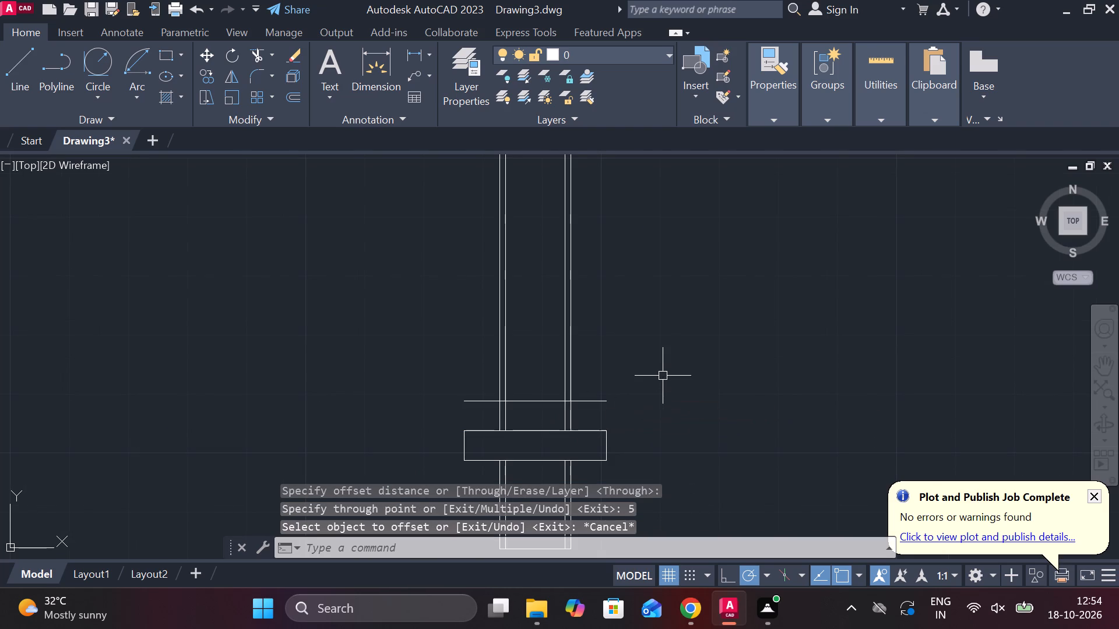
pyautogui.scroll(1, 564, 363)
pyautogui.moveTo(510, 362); pyautogui.dragTo(541, 349, button='middle')
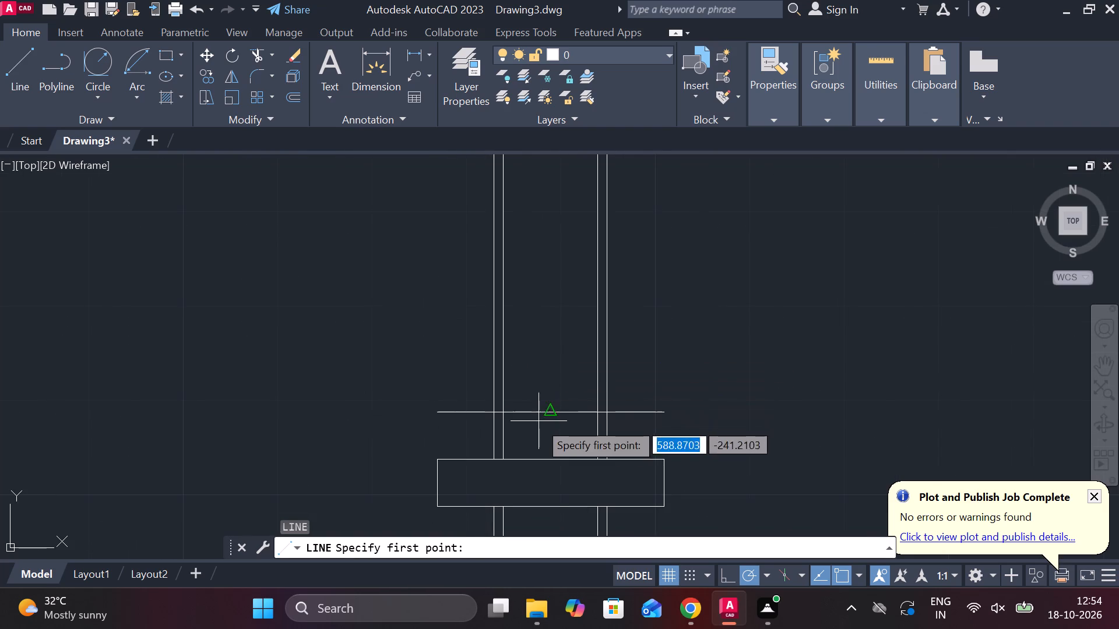
pyautogui.click(492, 409)
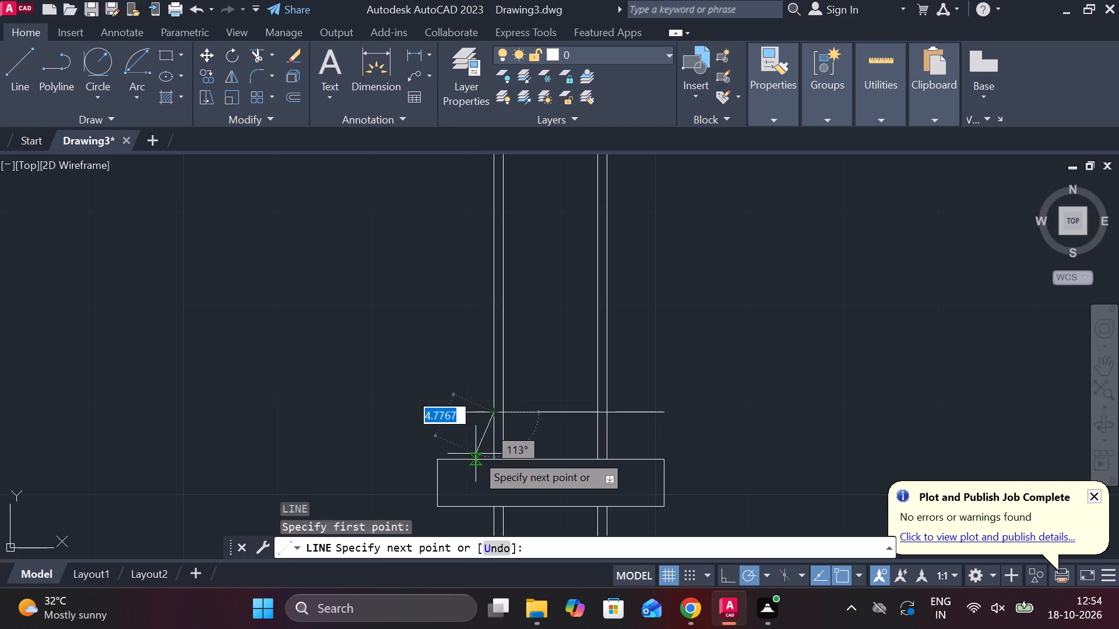
pyautogui.click(459, 476)
pyautogui.press('Escape')
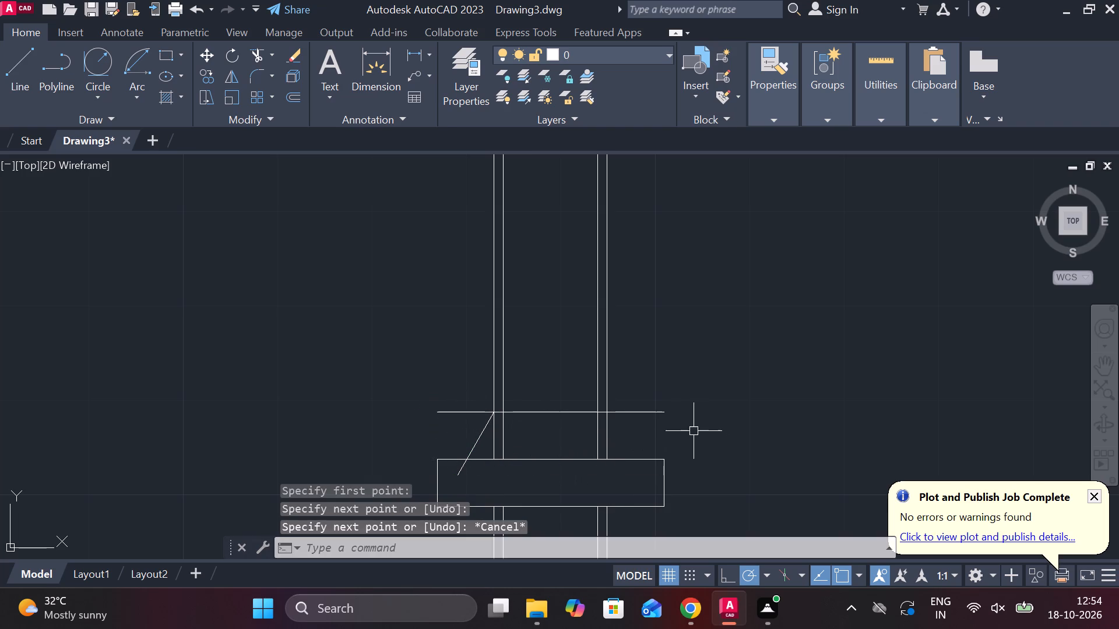
pyautogui.press('space')
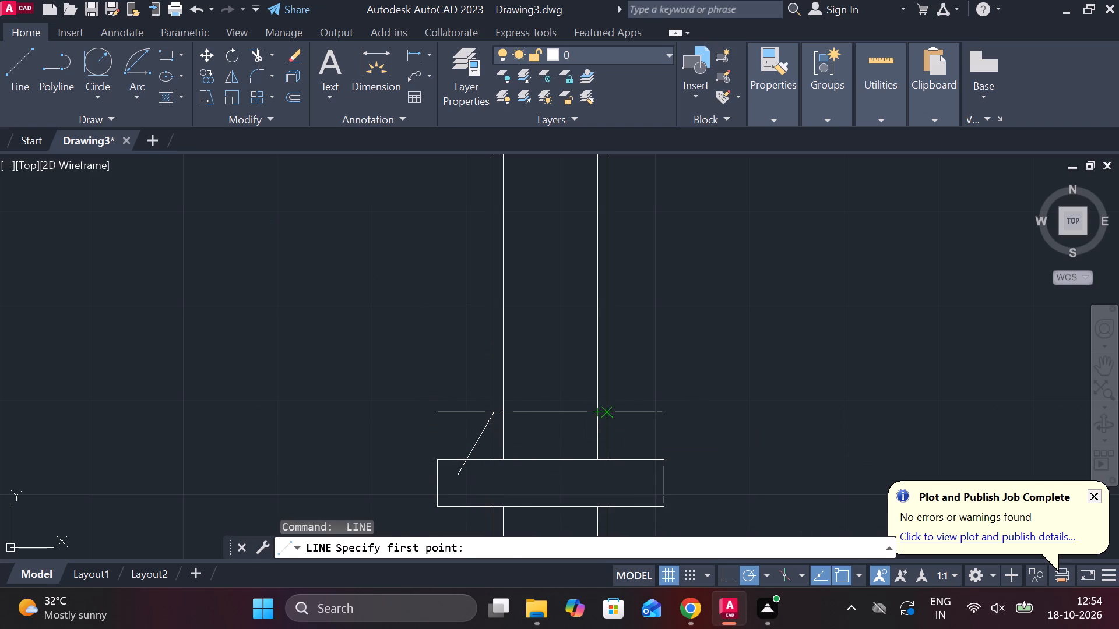
pyautogui.click(612, 413)
pyautogui.click(650, 485)
pyautogui.press('Escape')
# Trim the offset line's ends outside the shank and the four shank lines between it and the wide rectangle.
pyautogui.write('TR')
pyautogui.press('space')
pyautogui.click(634, 411)
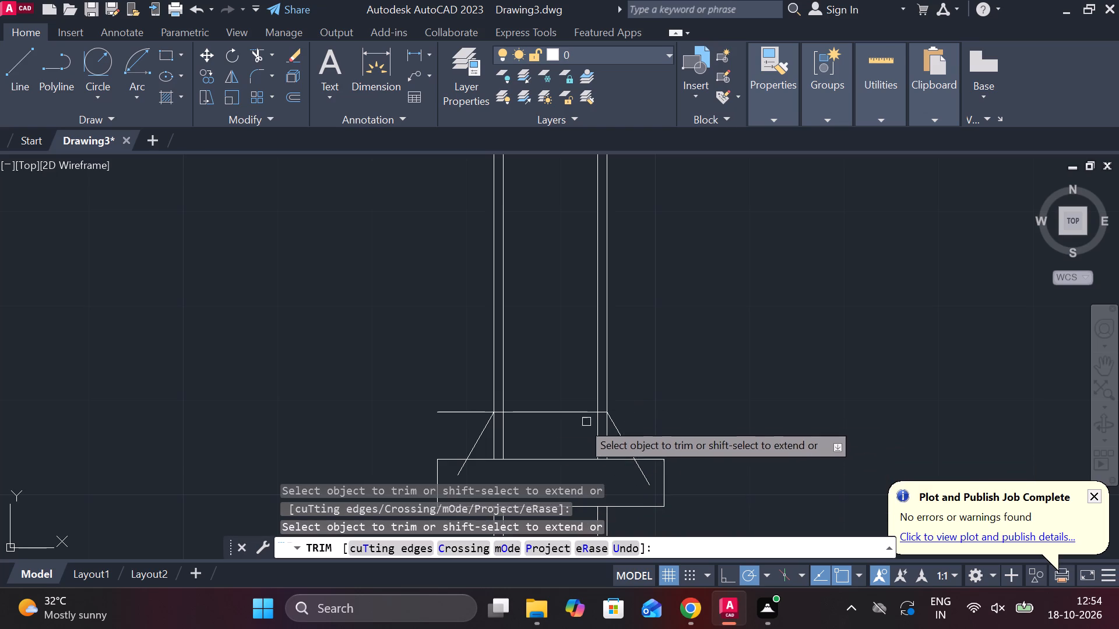
pyautogui.click(458, 411)
pyautogui.click(494, 440)
pyautogui.click(501, 439)
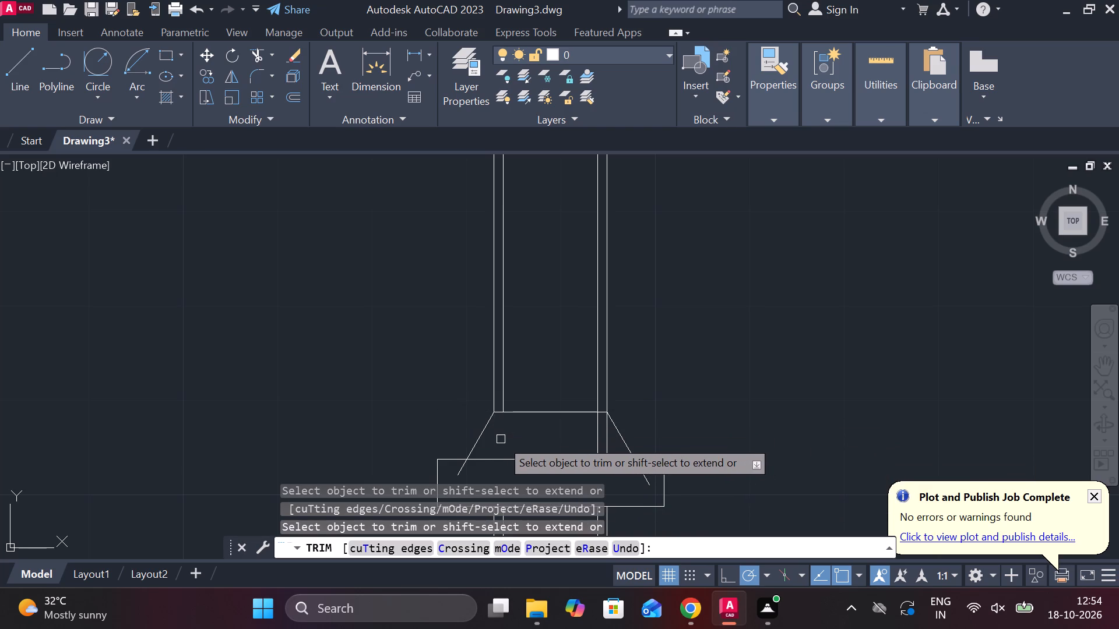
pyautogui.click(593, 439)
pyautogui.click(605, 440)
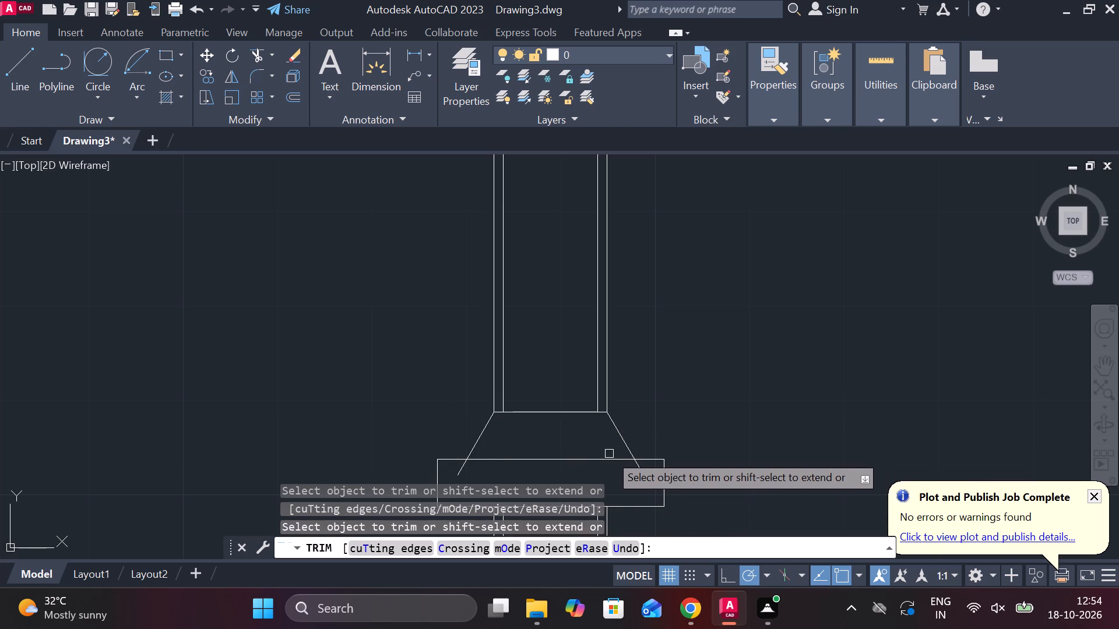
# Trim the ends of both sloping lines that project inside the wide rectangle.
pyautogui.click(639, 482)
pyautogui.click(644, 473)
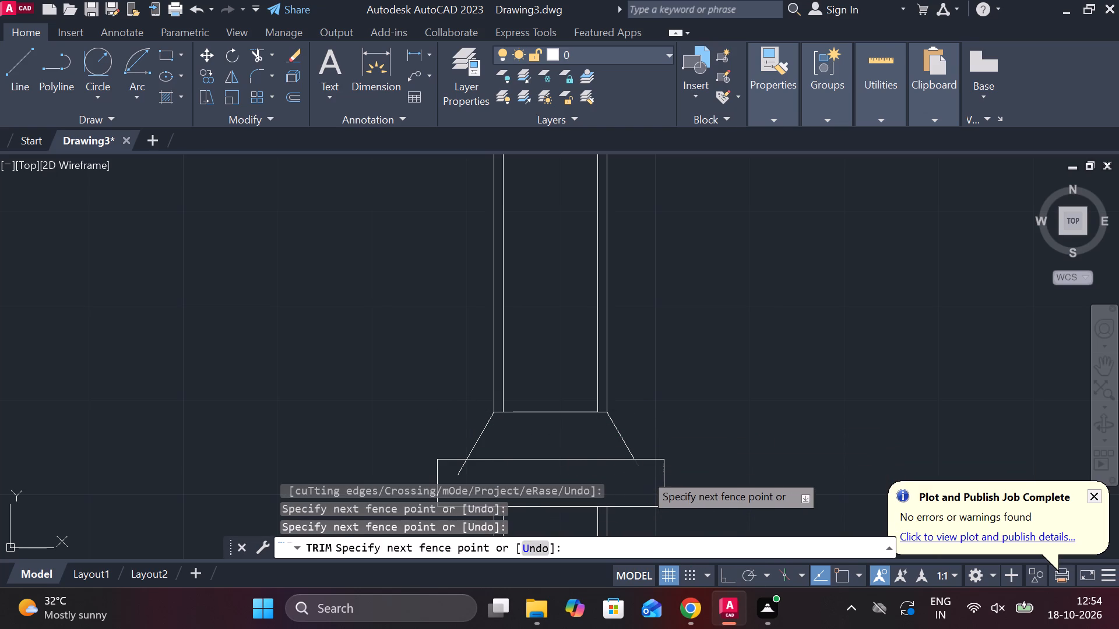
pyautogui.click(463, 469)
pyautogui.scroll(-3, 766, 414)
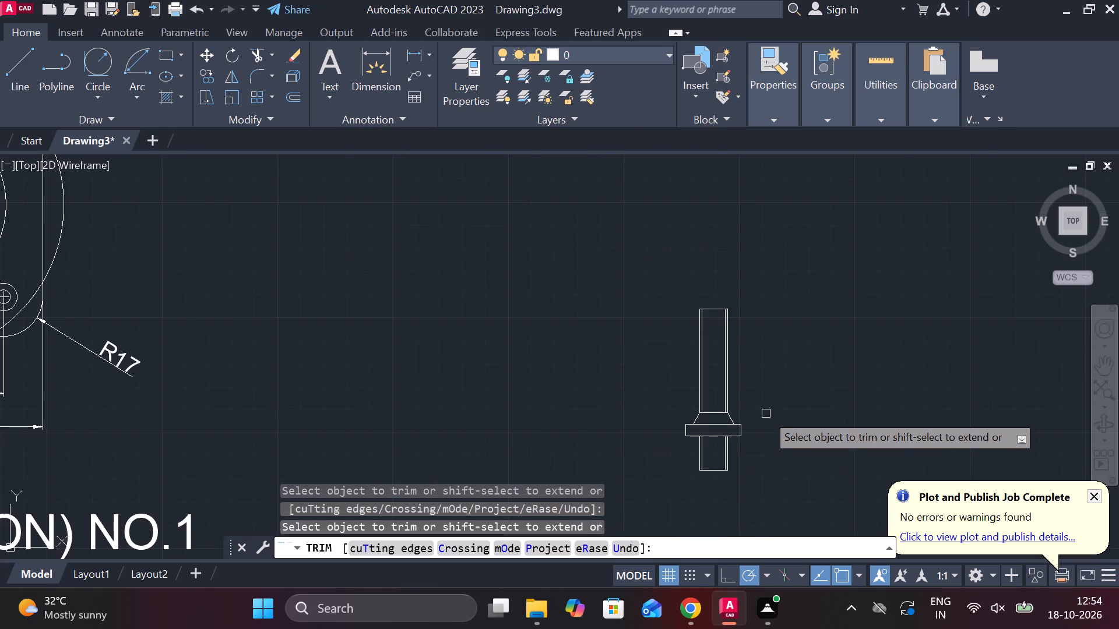
pyautogui.moveTo(761, 414); pyautogui.dragTo(703, 408, button='middle')
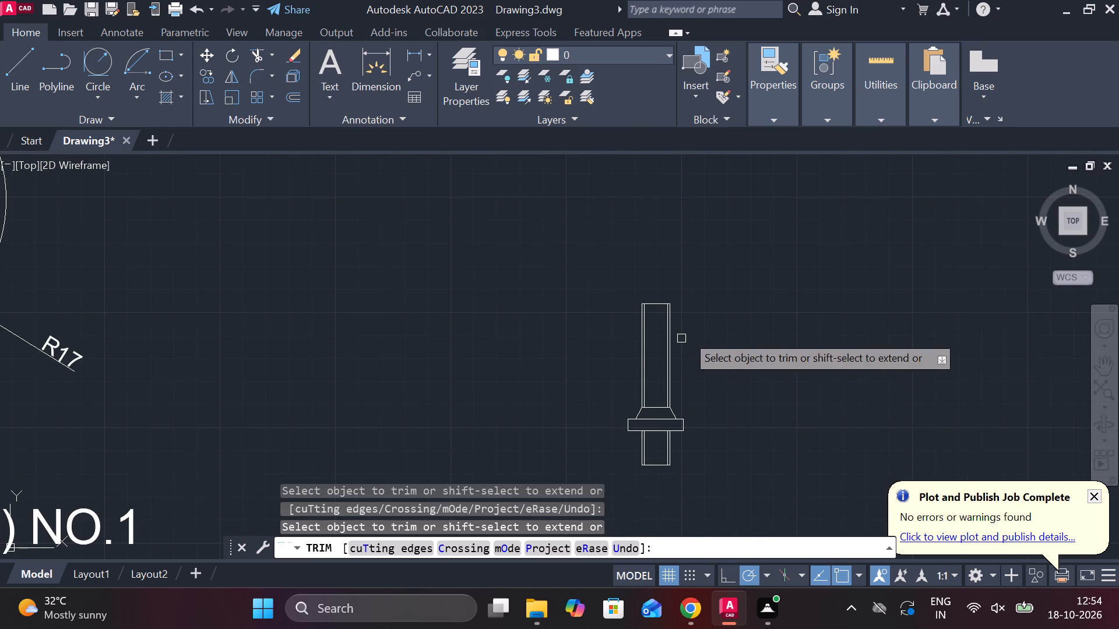
pyautogui.press('Escape')
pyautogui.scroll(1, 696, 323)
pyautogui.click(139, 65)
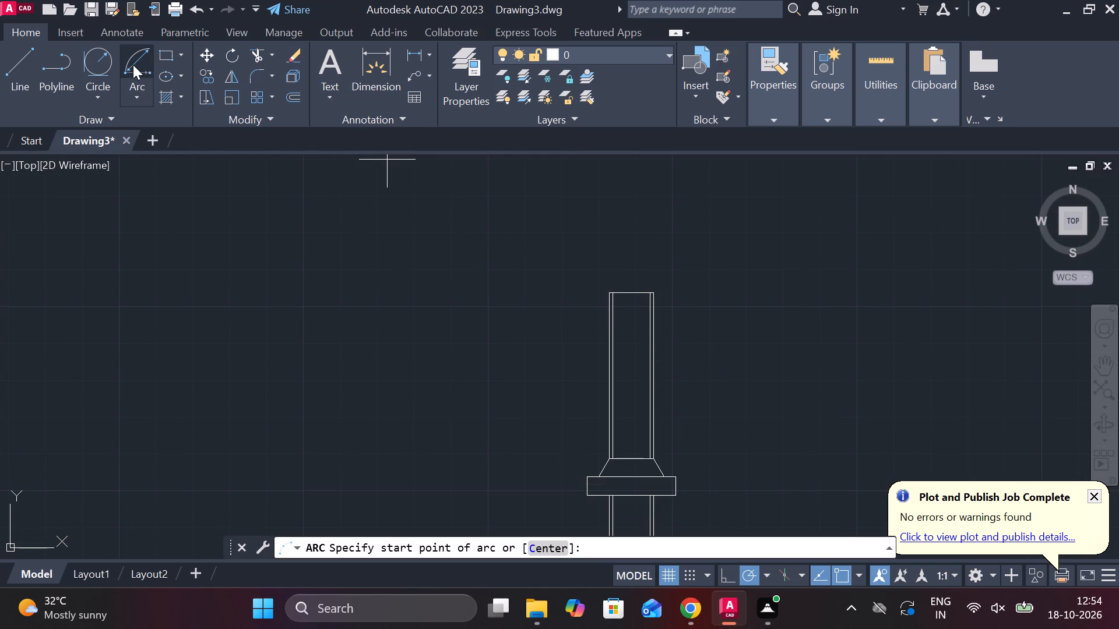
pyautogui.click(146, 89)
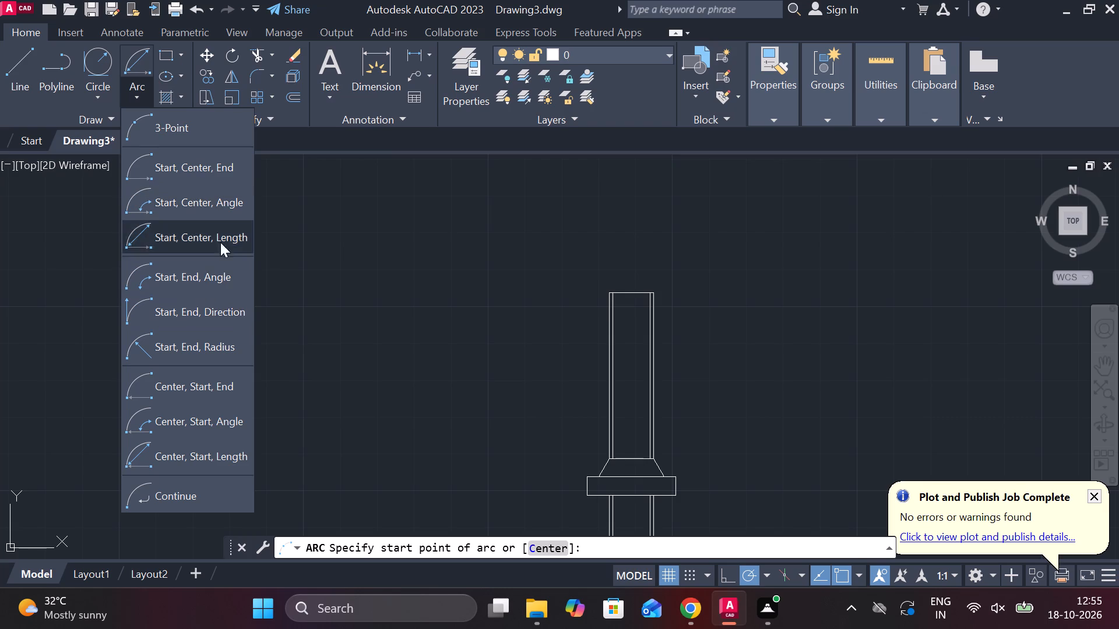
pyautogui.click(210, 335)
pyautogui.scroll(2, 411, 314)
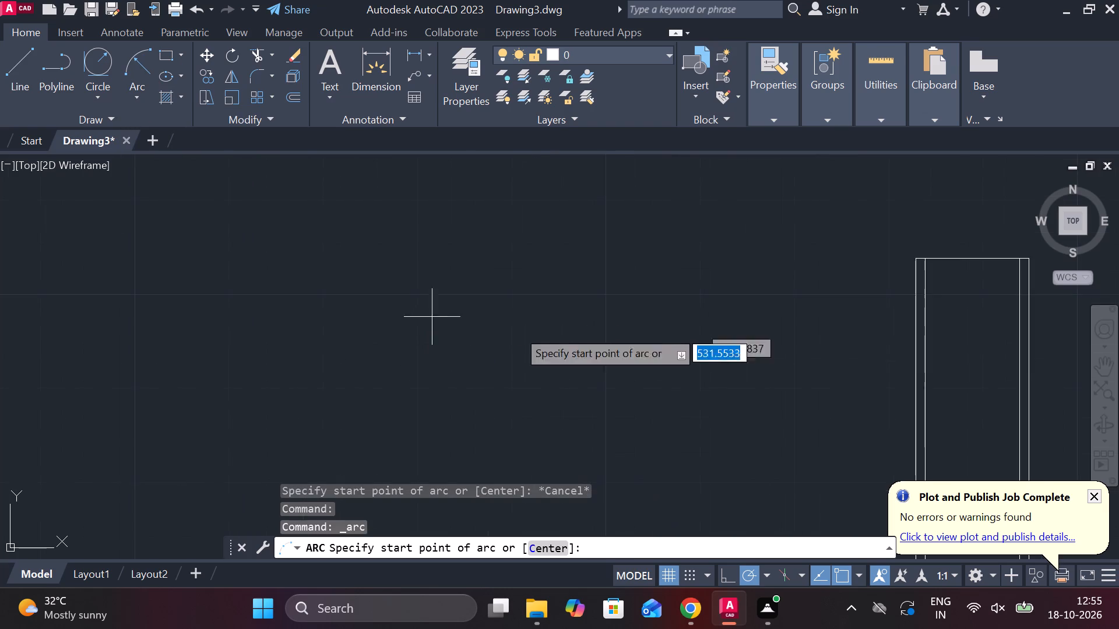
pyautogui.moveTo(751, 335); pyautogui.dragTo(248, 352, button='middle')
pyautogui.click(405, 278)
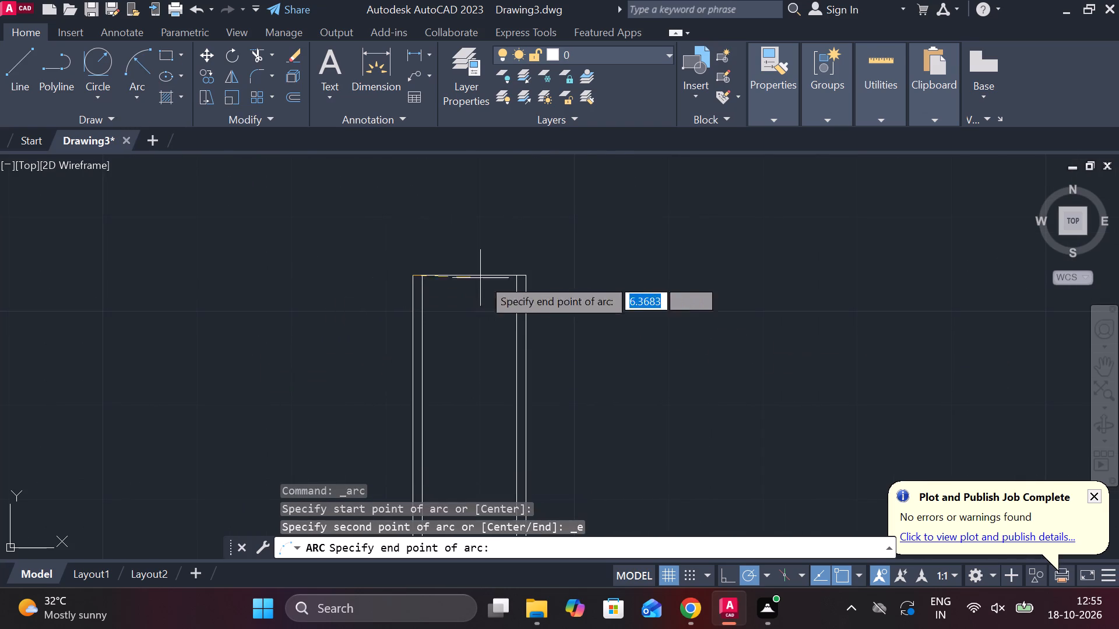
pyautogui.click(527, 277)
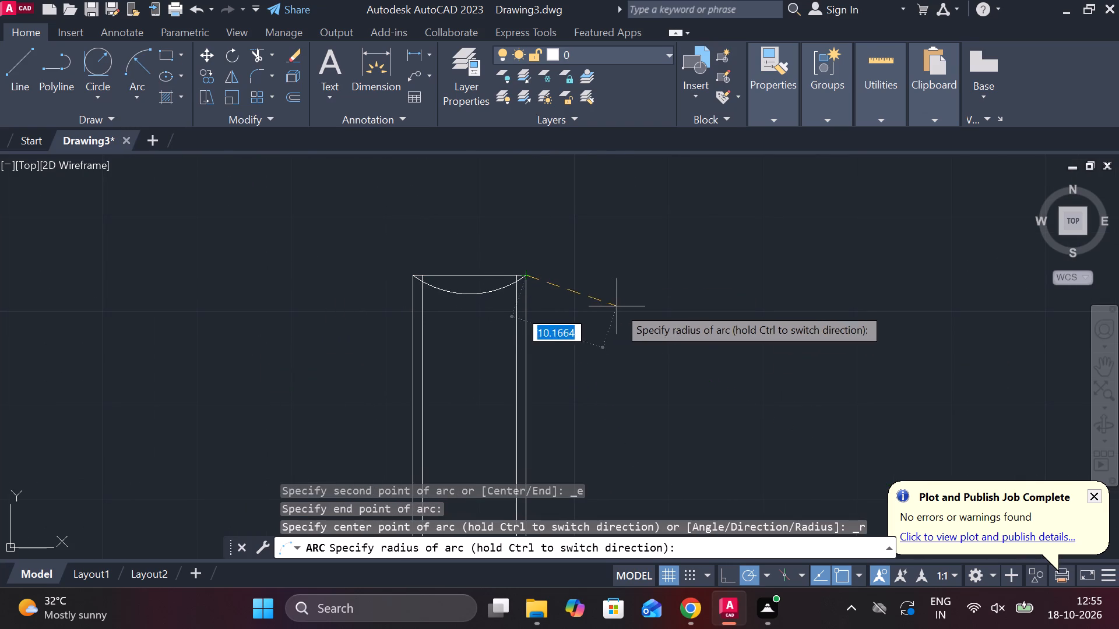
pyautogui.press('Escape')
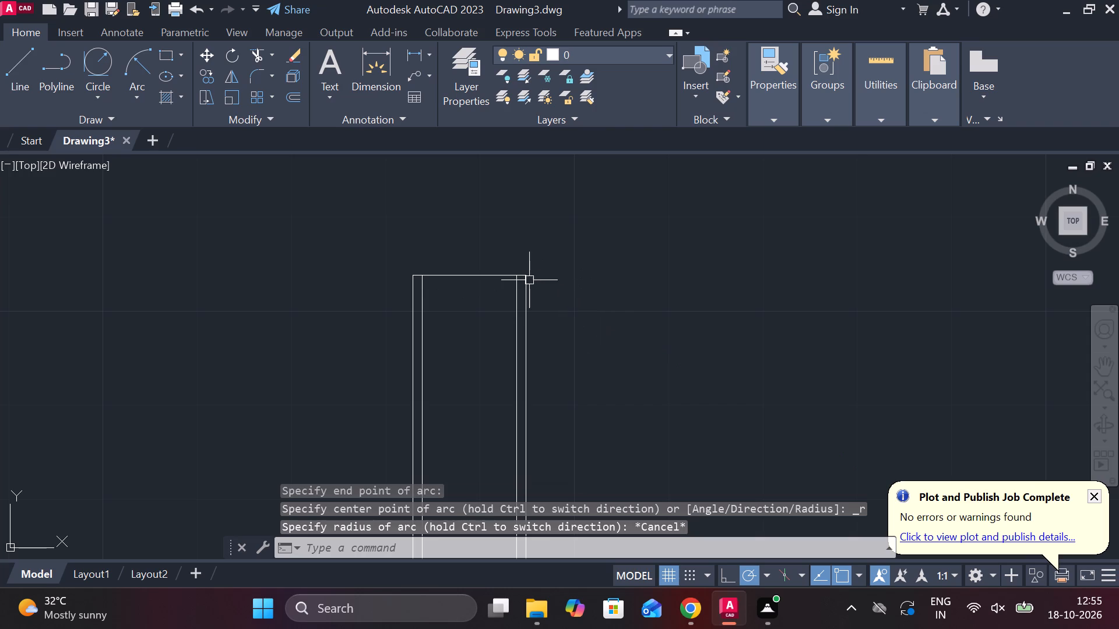
# Draw a shallow three-point arc through both top outer corners of the shank, continuing past one corner.
pyautogui.press('space')
pyautogui.click(534, 273)
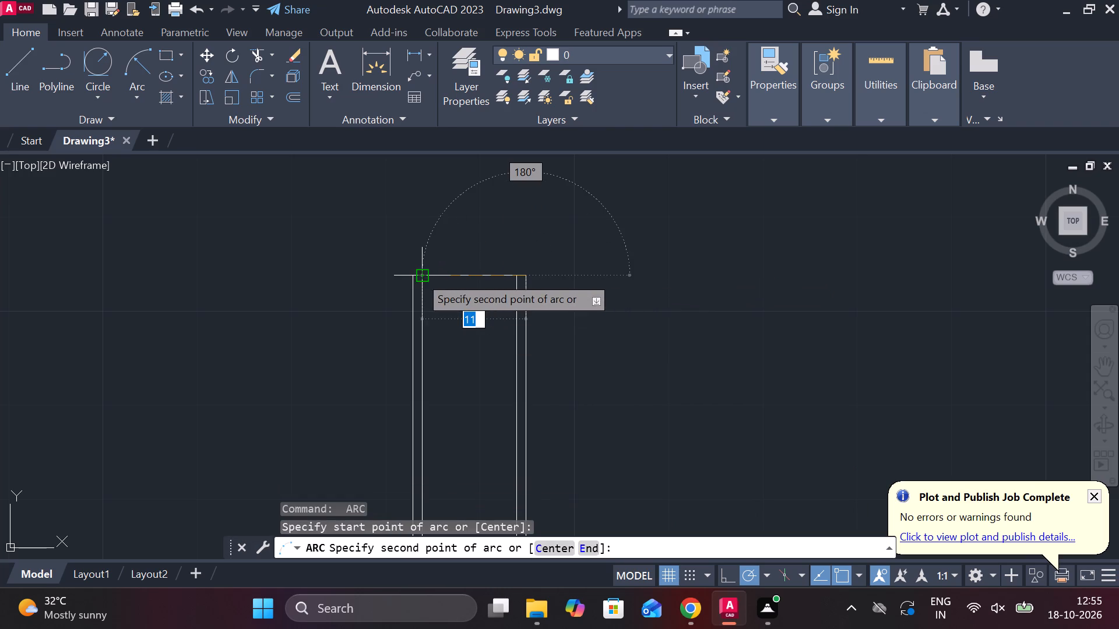
pyautogui.click(410, 276)
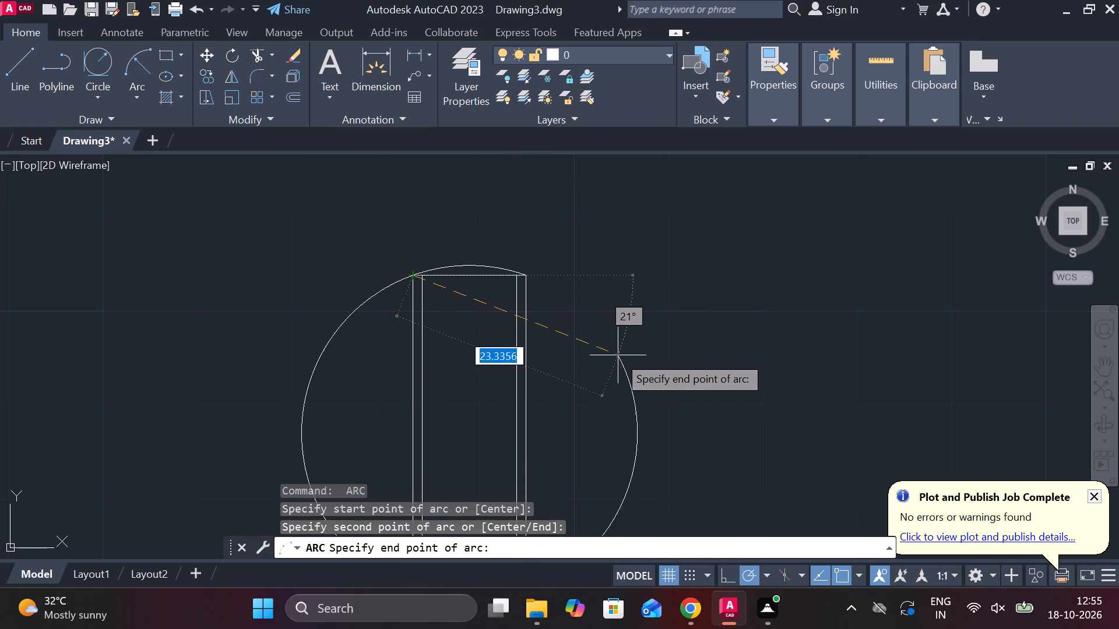
pyautogui.click(263, 402)
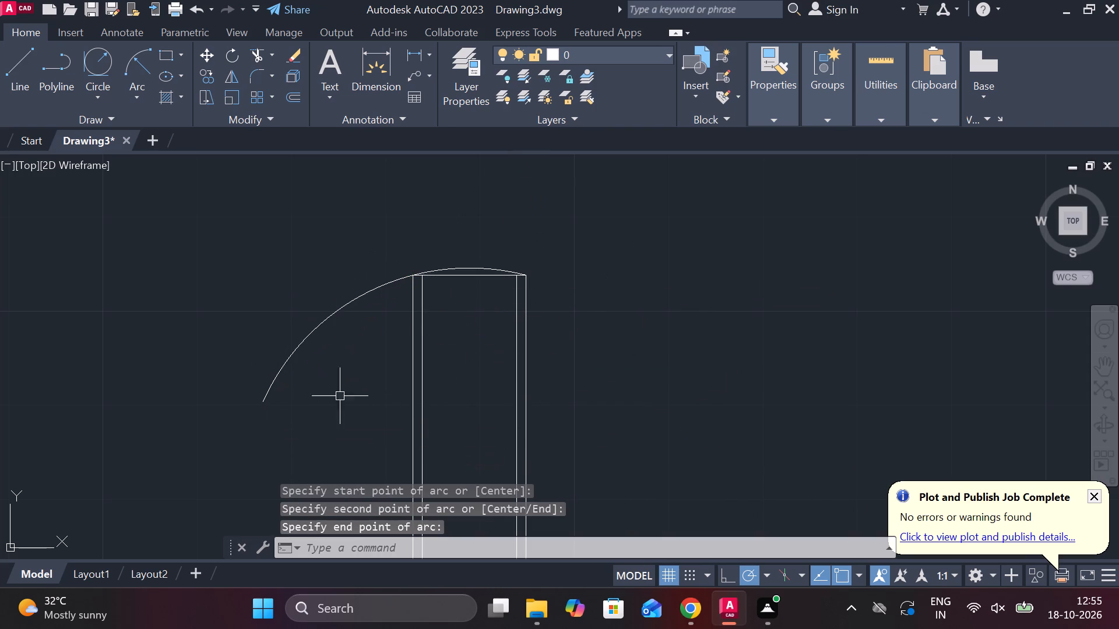
# Trim the part of the arc that extends beyond the shank's outer edge.
pyautogui.write('TR')
pyautogui.press('space')
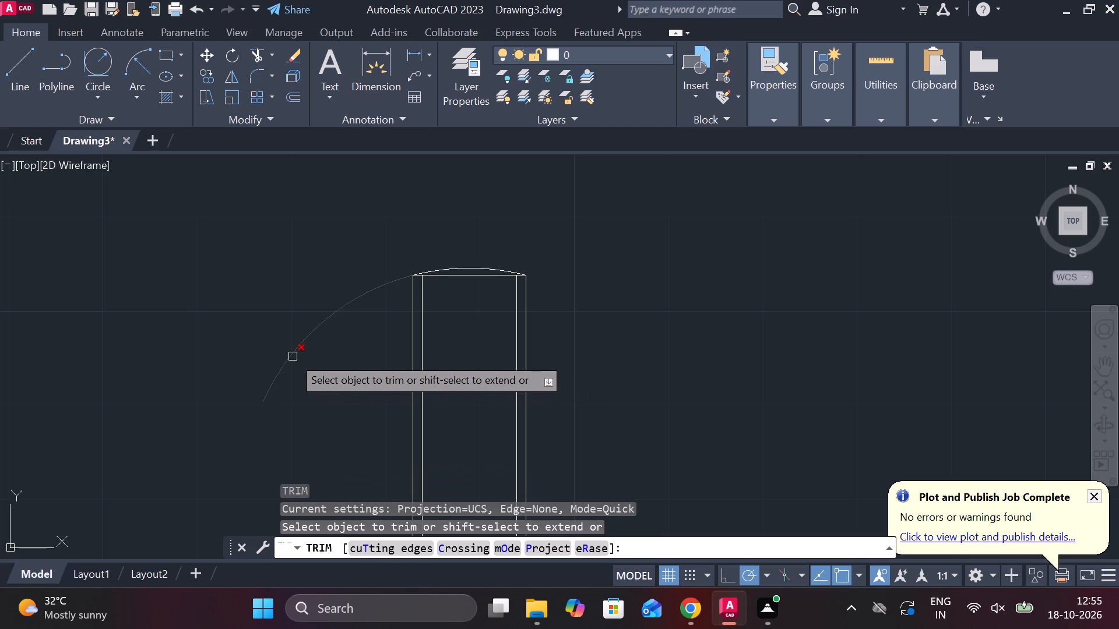
pyautogui.click(293, 356)
pyautogui.scroll(-3, 700, 361)
pyautogui.moveTo(703, 361); pyautogui.dragTo(687, 303, button='middle')
pyautogui.press('Escape')
# Draw a vertical centre line through the whole part, from just above the arc to just below the bottom edge.
pyautogui.press('l')
pyautogui.press('Return')
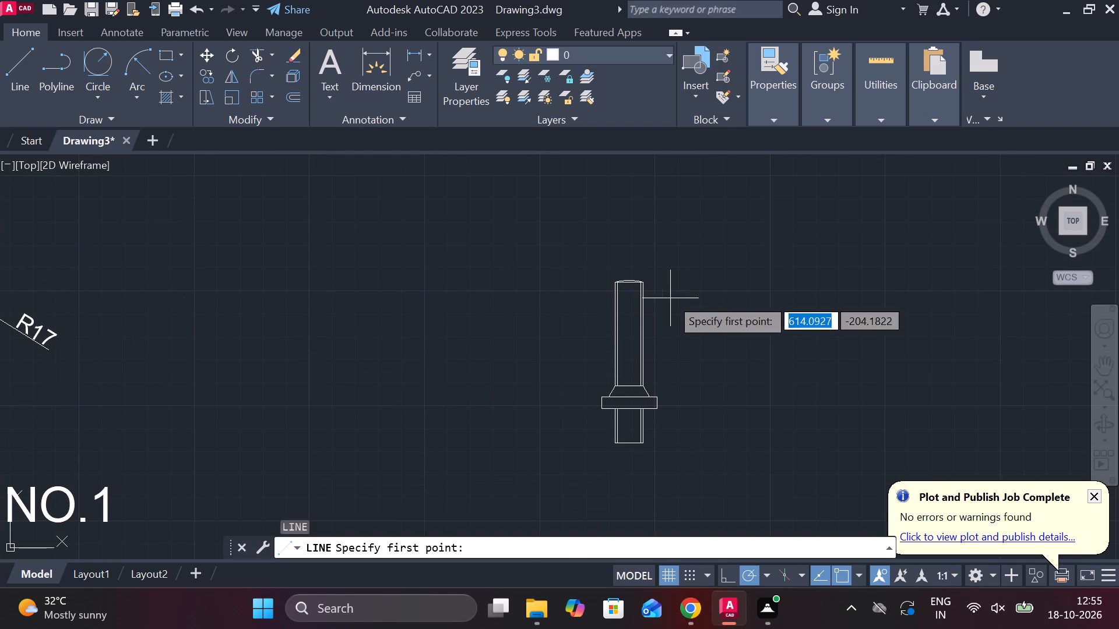
pyautogui.scroll(2, 663, 296)
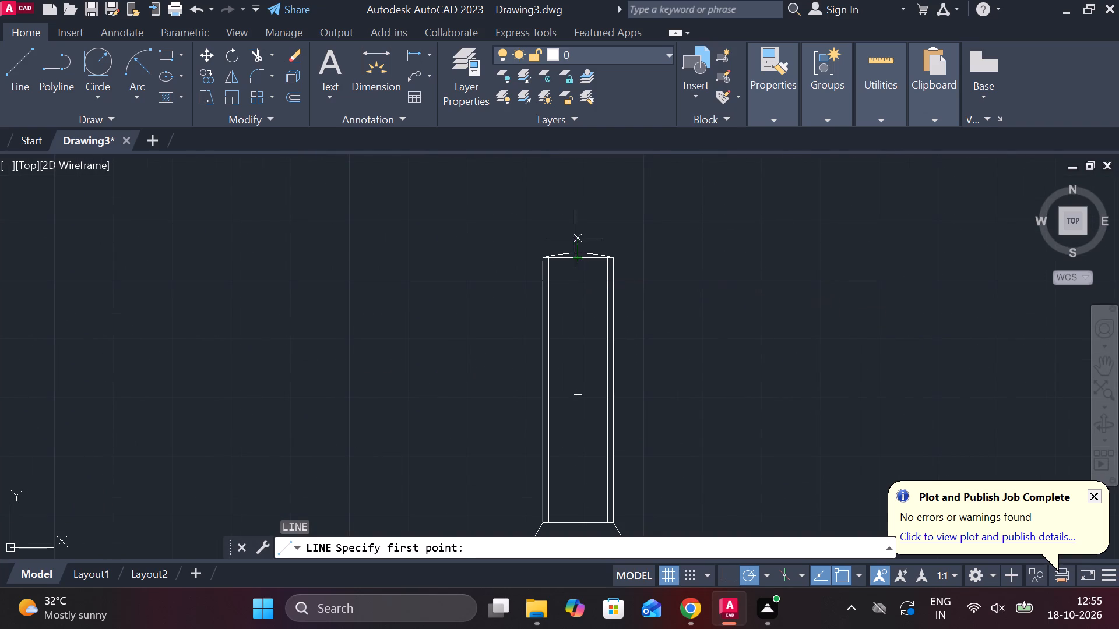
pyautogui.click(571, 232)
pyautogui.moveTo(573, 374); pyautogui.dragTo(581, 207, button='middle')
pyautogui.moveTo(579, 389); pyautogui.dragTo(579, 390, button='middle')
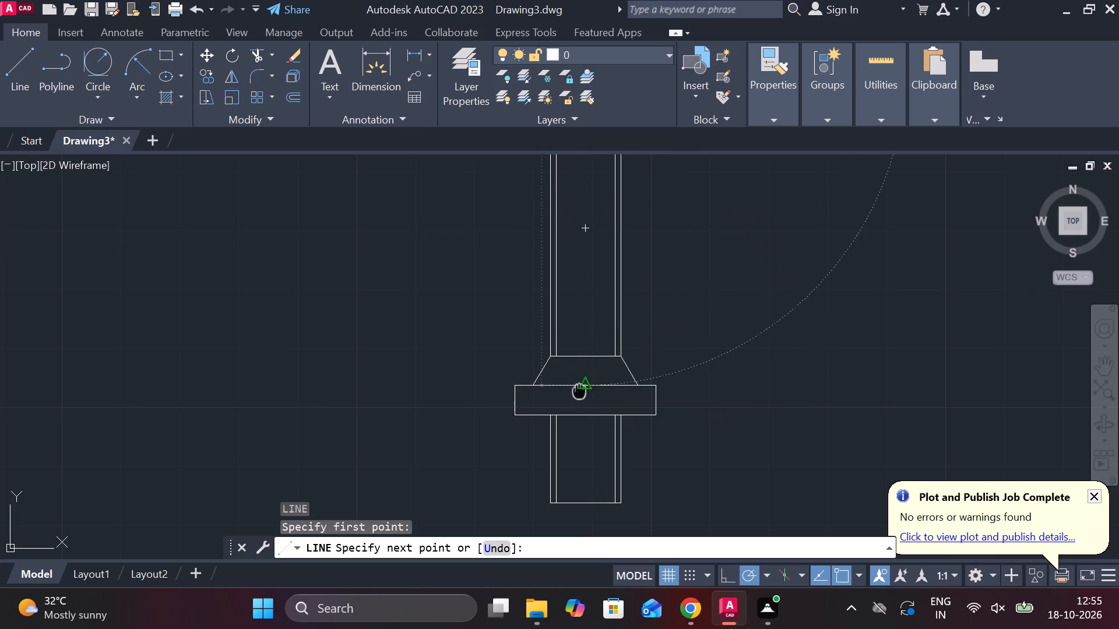
pyautogui.moveTo(579, 390); pyautogui.dragTo(583, 324, button='middle')
pyautogui.click(596, 488)
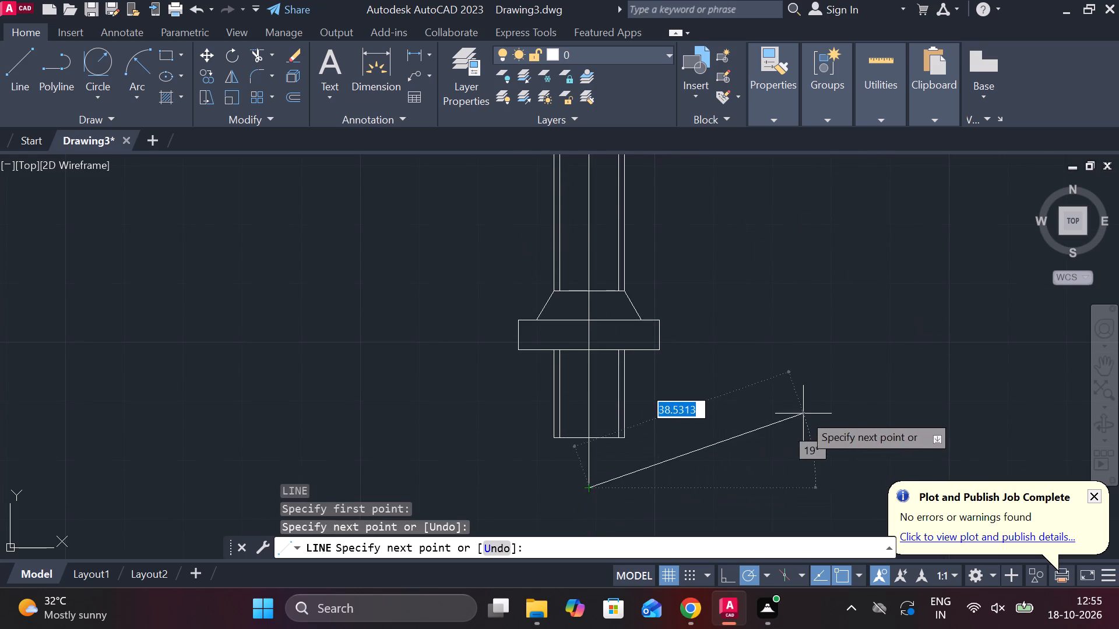
pyautogui.press('Escape')
# Change the centre line's linetype to DASHED.
pyautogui.click(586, 244)
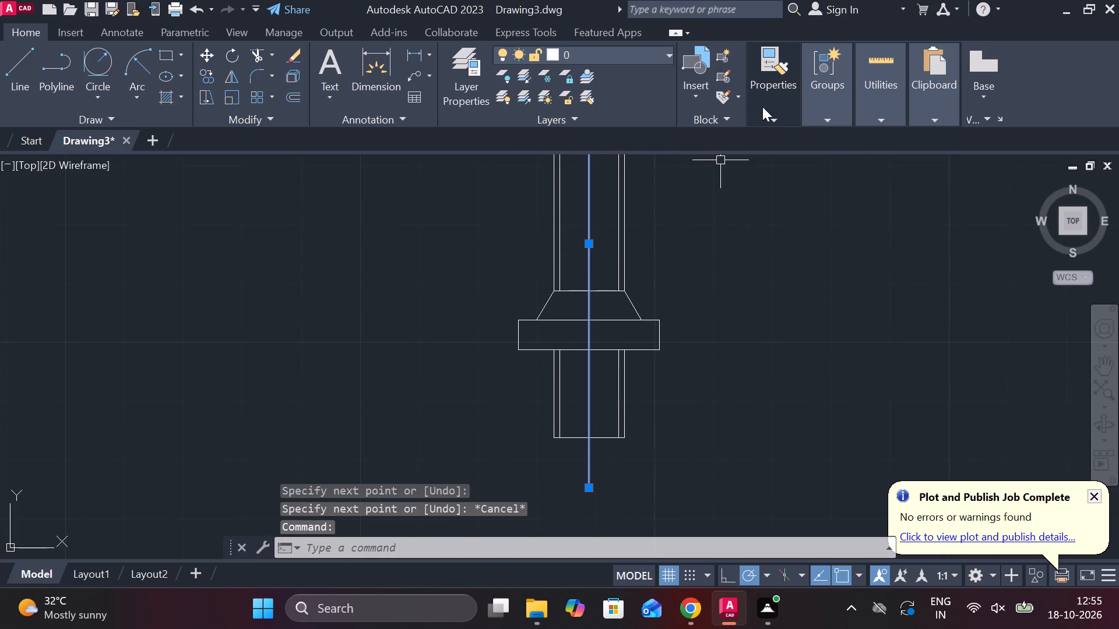
pyautogui.click(769, 114)
pyautogui.click(917, 171)
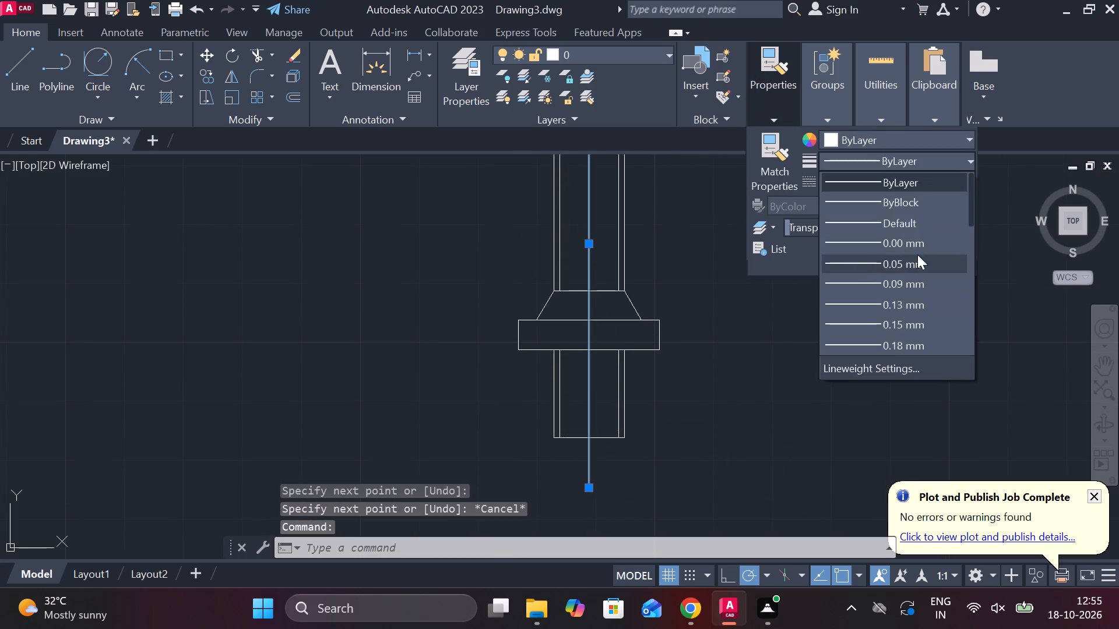
pyautogui.click(954, 162)
pyautogui.click(951, 176)
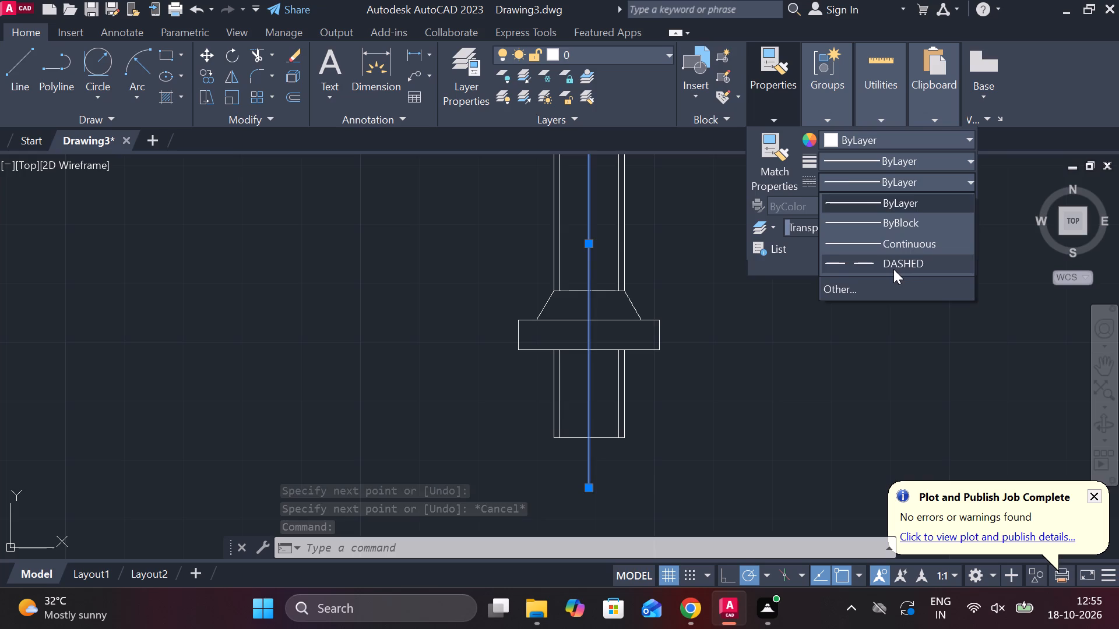
pyautogui.click(884, 267)
pyautogui.press('Escape')
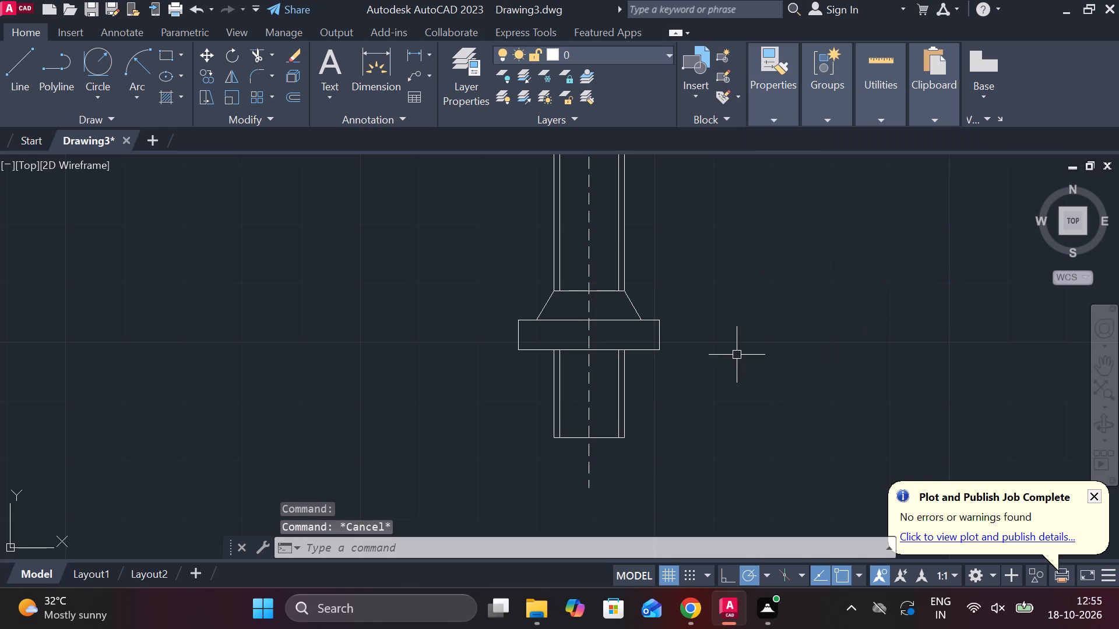
# Add a vertical linear dimension for the part's length from the shank's top edge to its bottom edge, placed beside the part.
pyautogui.click(412, 43)
pyautogui.click(413, 52)
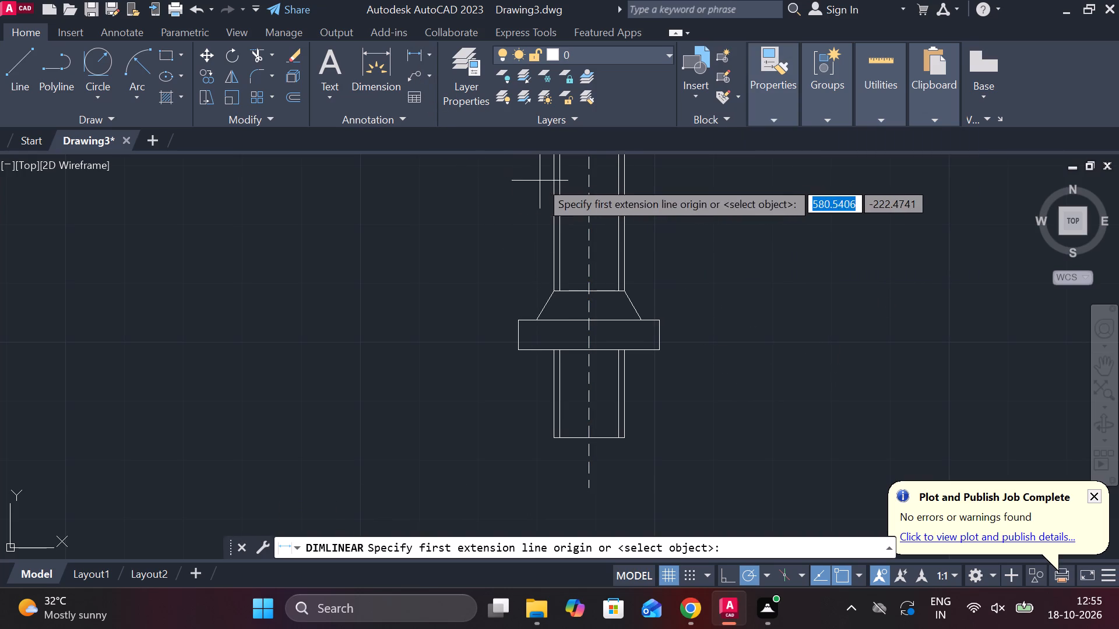
pyautogui.moveTo(530, 181); pyautogui.dragTo(458, 317, button='middle')
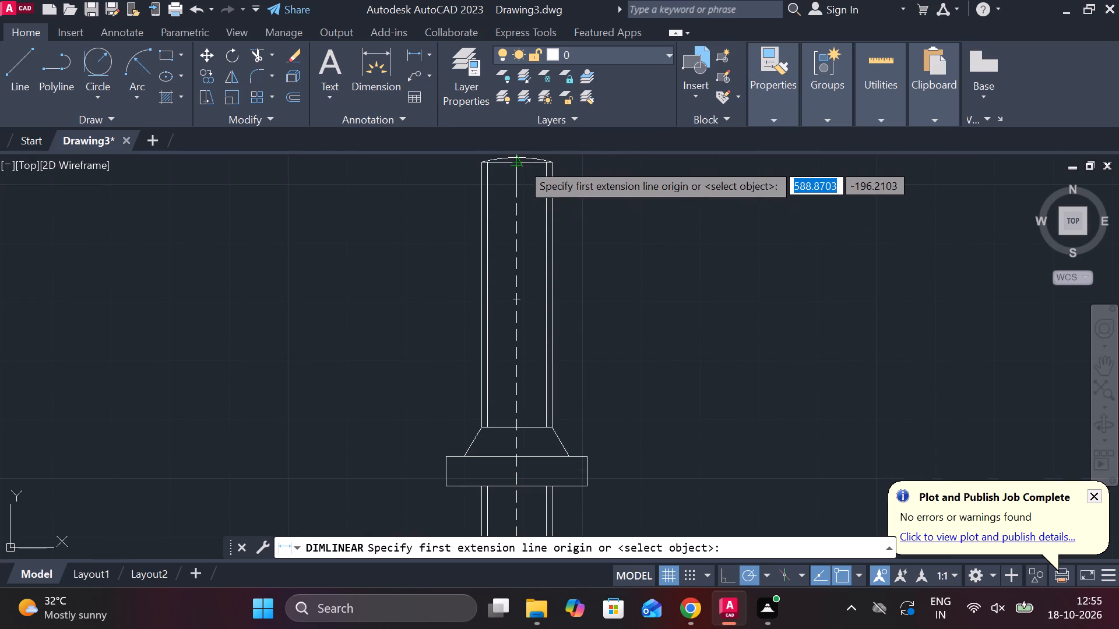
pyautogui.click(521, 162)
pyautogui.moveTo(543, 262); pyautogui.dragTo(566, 160, button='middle')
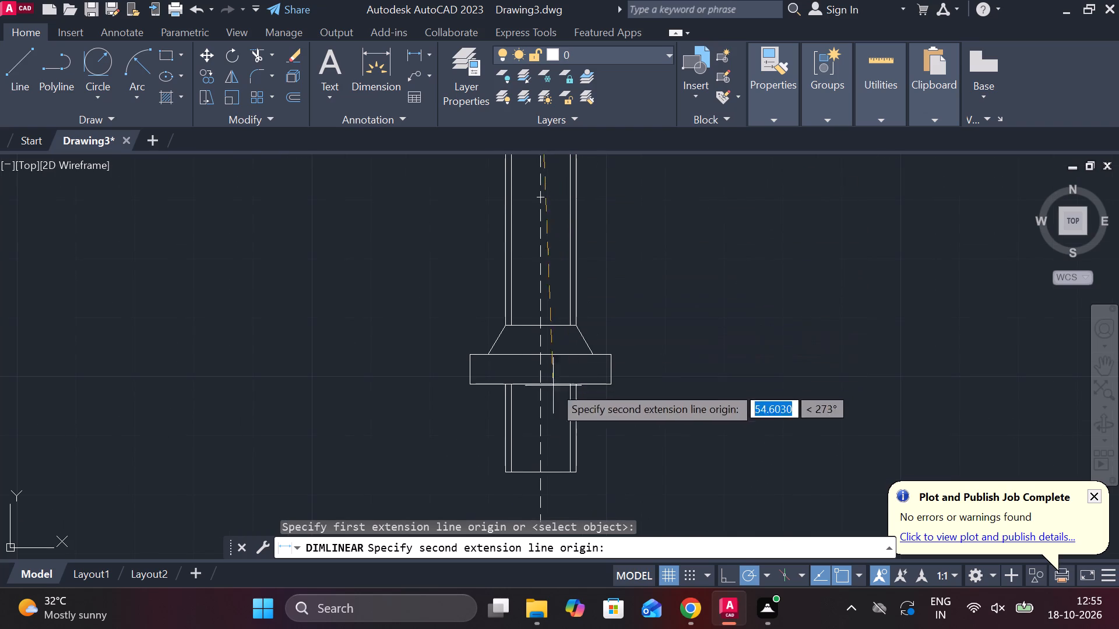
pyautogui.click(539, 473)
pyautogui.click(379, 419)
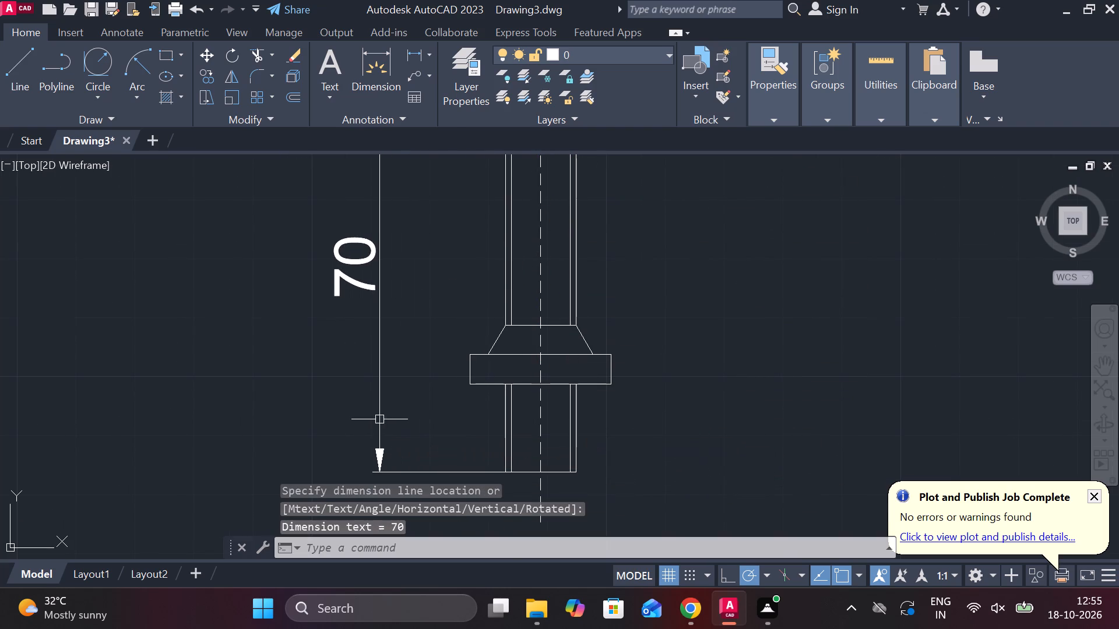
# Add a vertical linear dimension for the thickness of the wide collar, between the part and the overall length dimension.
pyautogui.press('space')
pyautogui.click(468, 354)
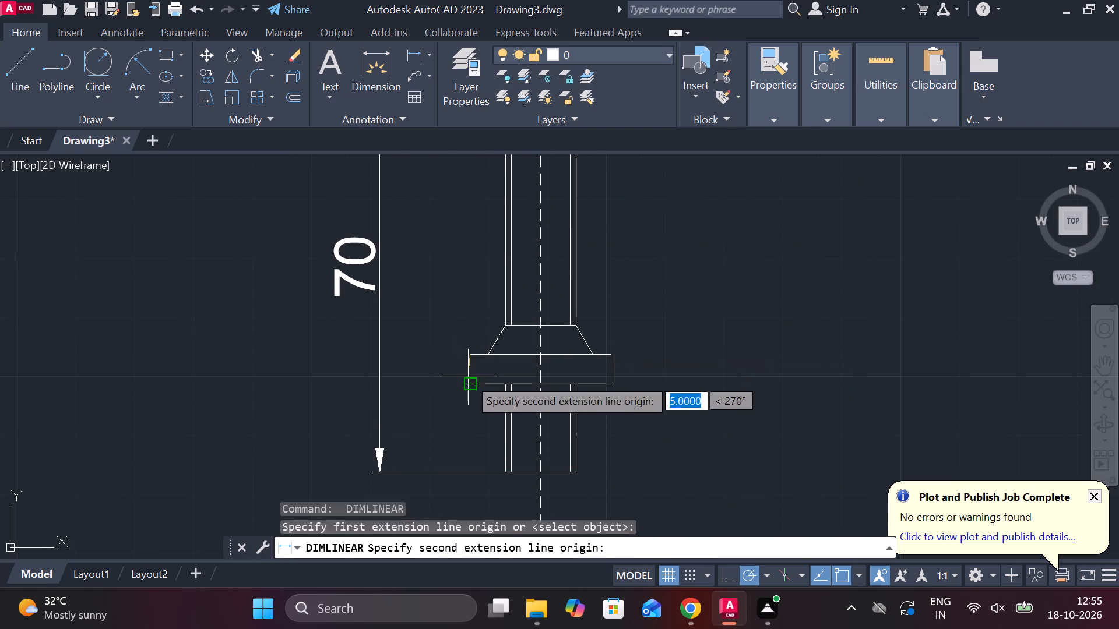
pyautogui.click(468, 377)
pyautogui.click(448, 376)
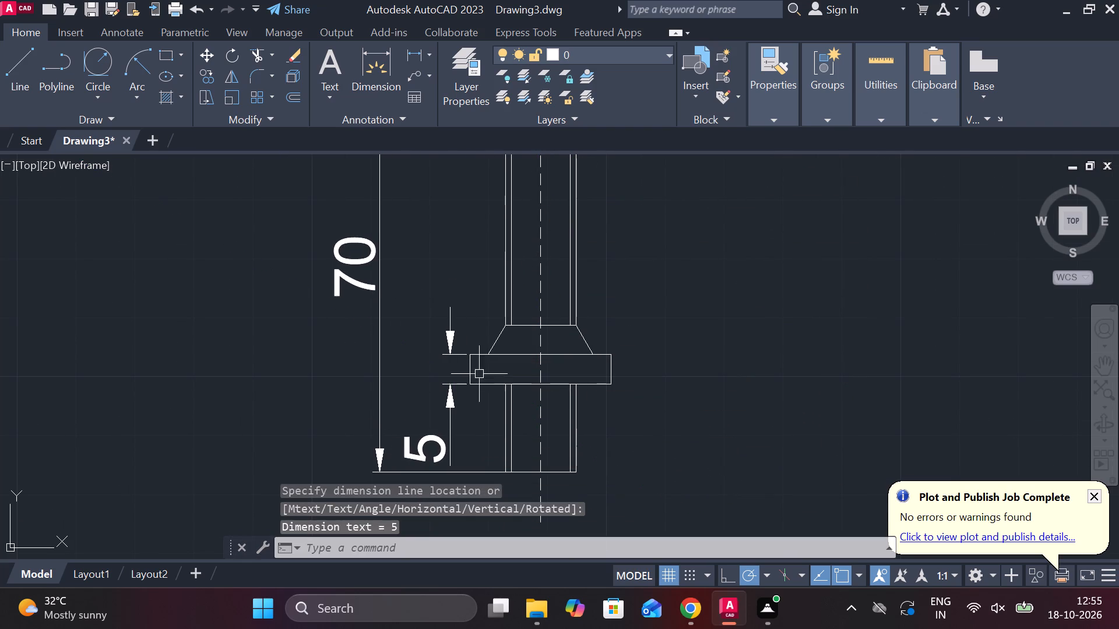
# Add a horizontal linear dimension for the collar's full width, placed above the tapered shoulder.
pyautogui.moveTo(613, 427); pyautogui.dragTo(605, 356, button='middle')
pyautogui.moveTo(626, 384); pyautogui.dragTo(628, 427, button='middle')
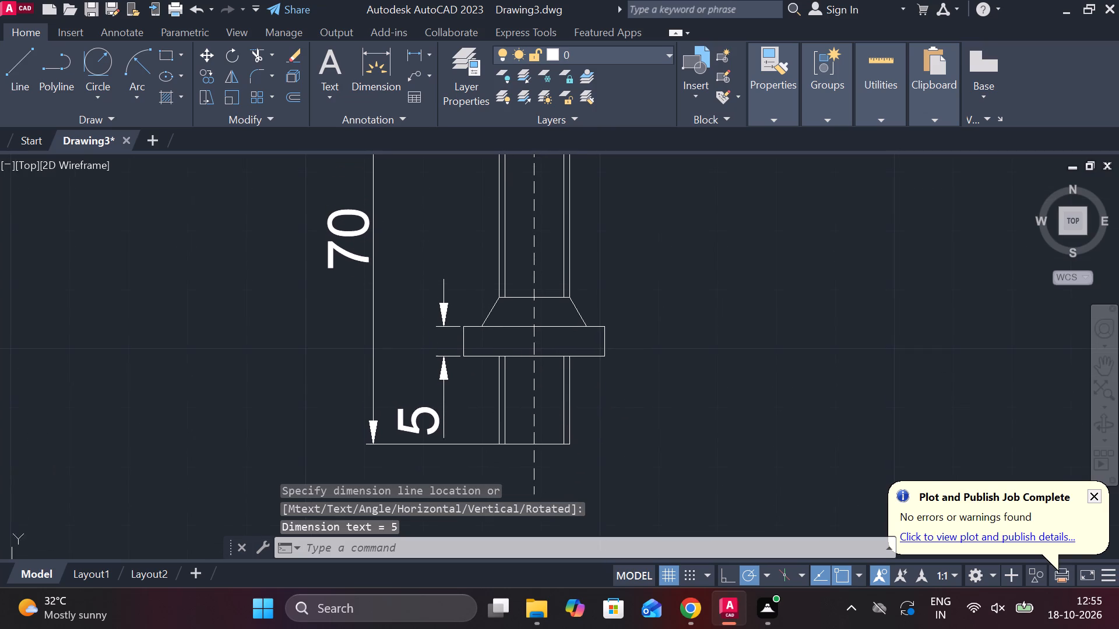
pyautogui.press('space')
pyautogui.click(460, 324)
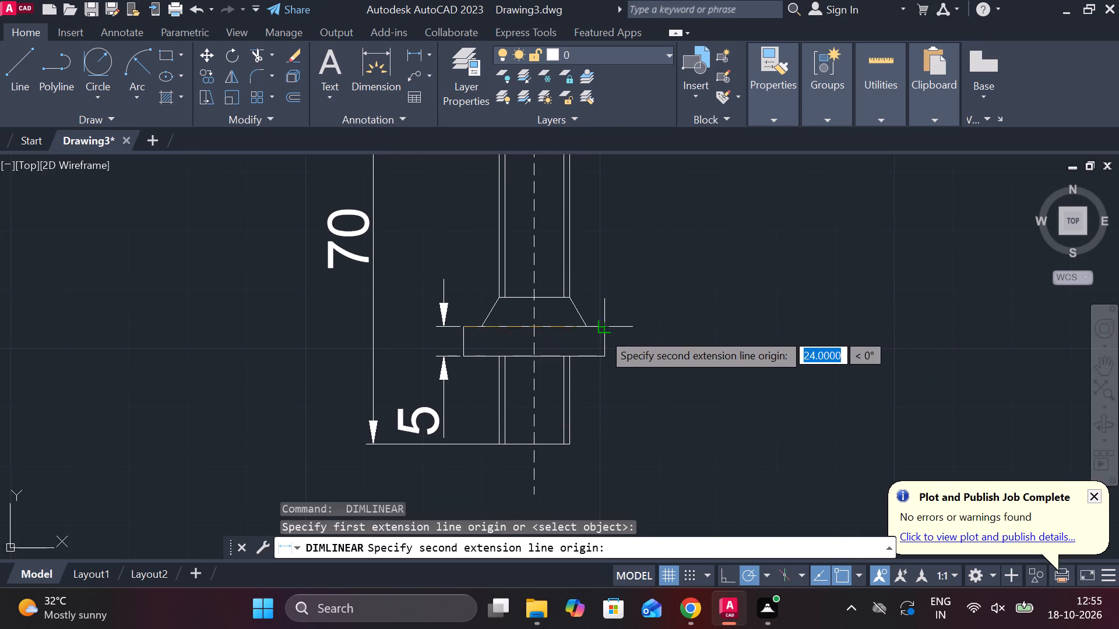
pyautogui.click(602, 332)
pyautogui.moveTo(611, 224); pyautogui.dragTo(589, 323, button='middle')
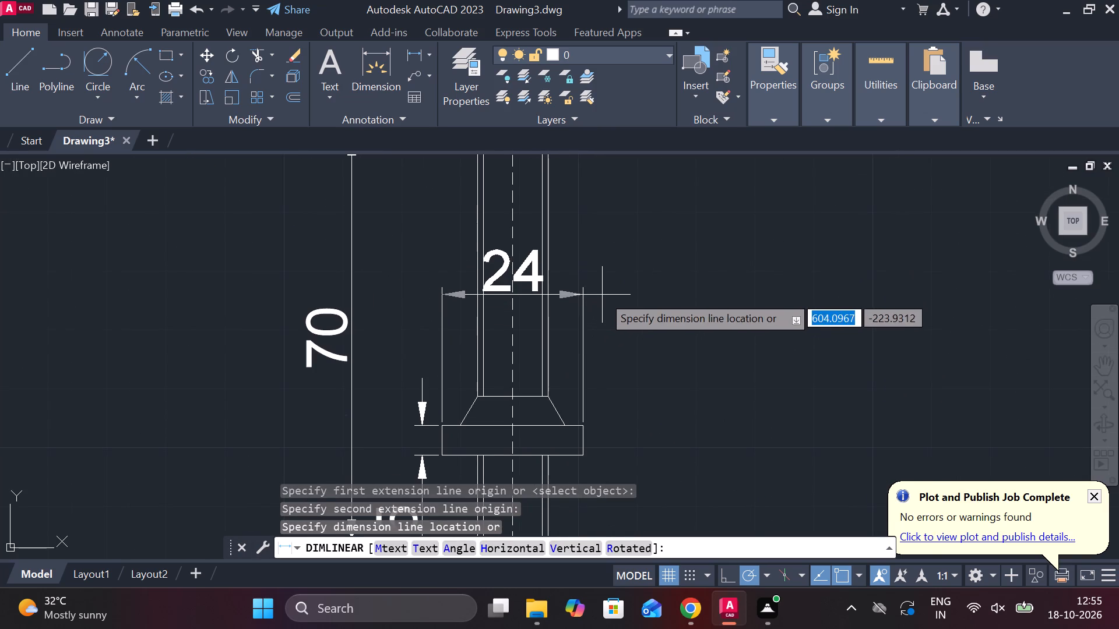
pyautogui.click(602, 295)
# Add a diameter symbol in front of the collar's width dimension text.
pyautogui.scroll(-1, 632, 316)
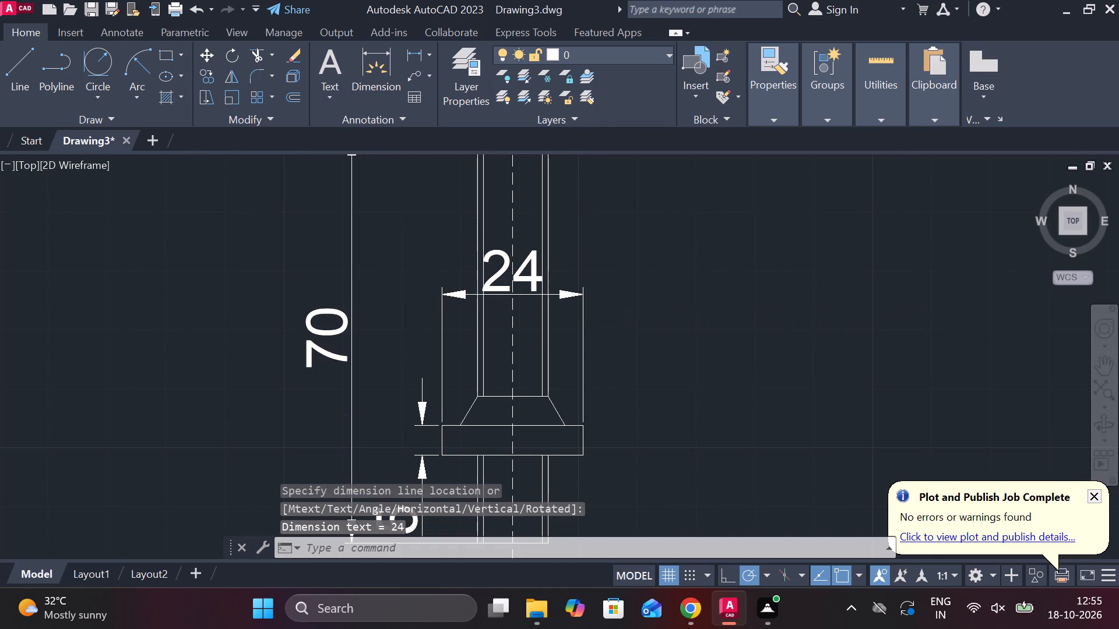
pyautogui.scroll(-1, 632, 316)
pyautogui.scroll(3, 592, 306)
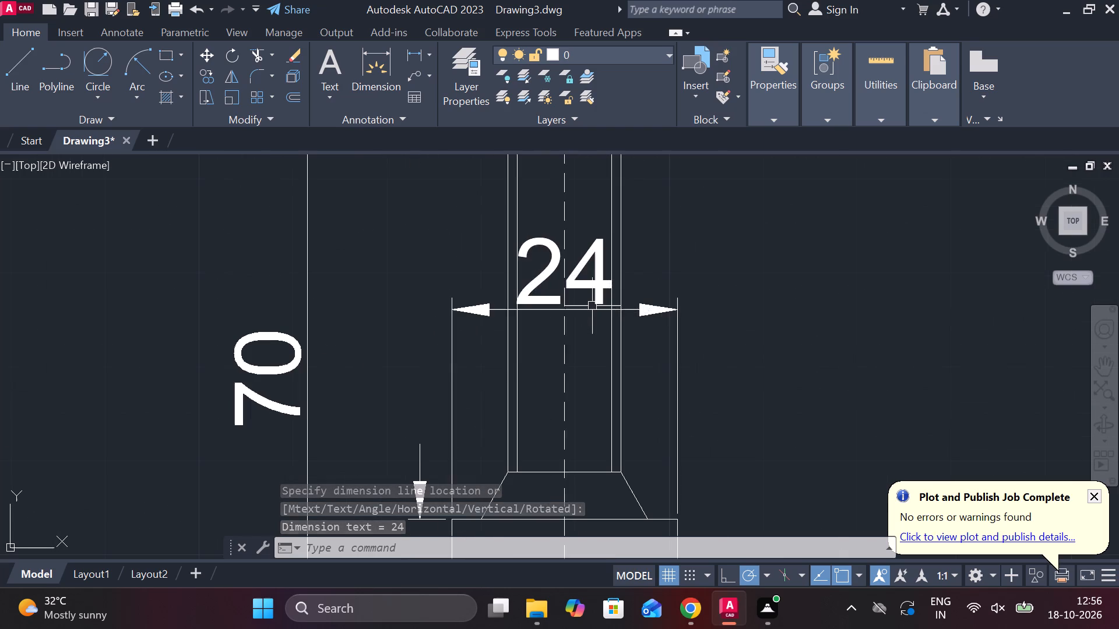
pyautogui.doubleClick(551, 287)
pyautogui.press('Escape')
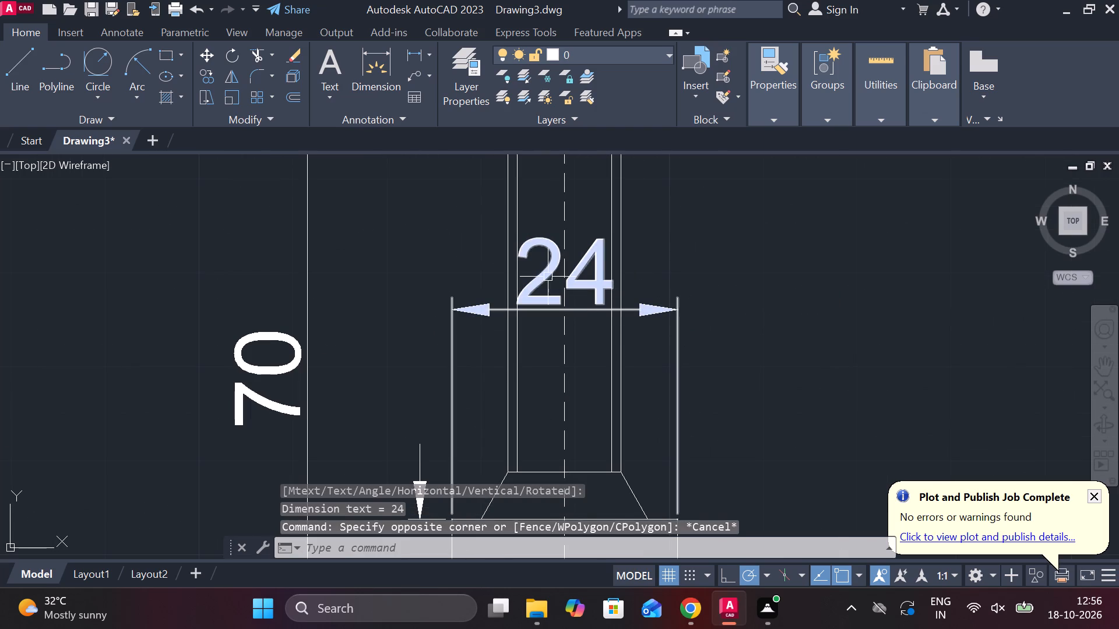
pyautogui.doubleClick(540, 277)
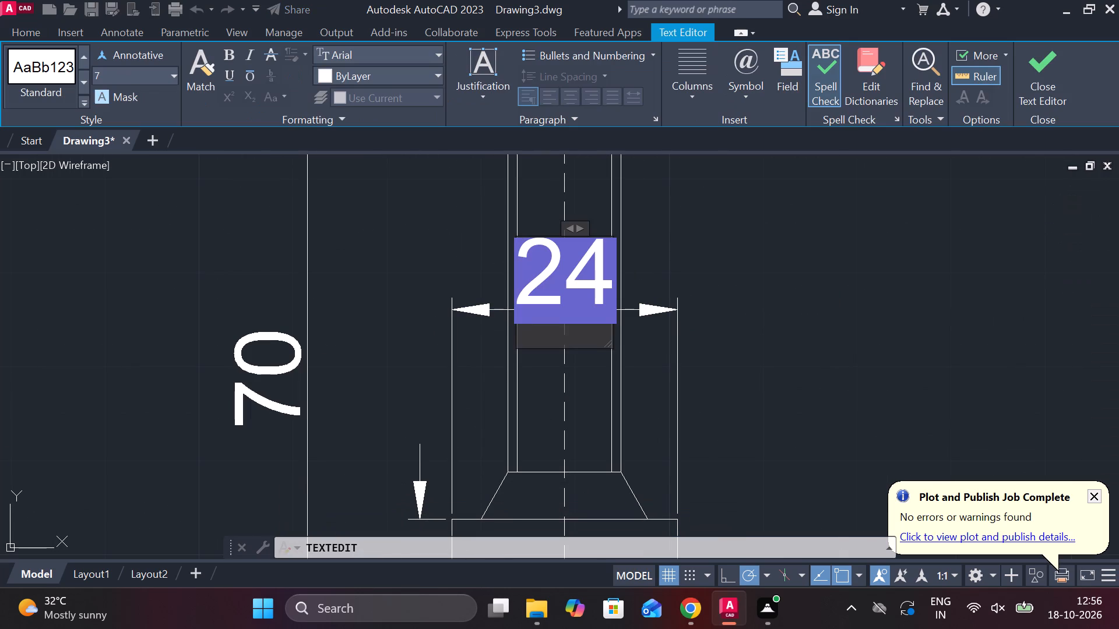
pyautogui.click(754, 101)
pyautogui.click(783, 160)
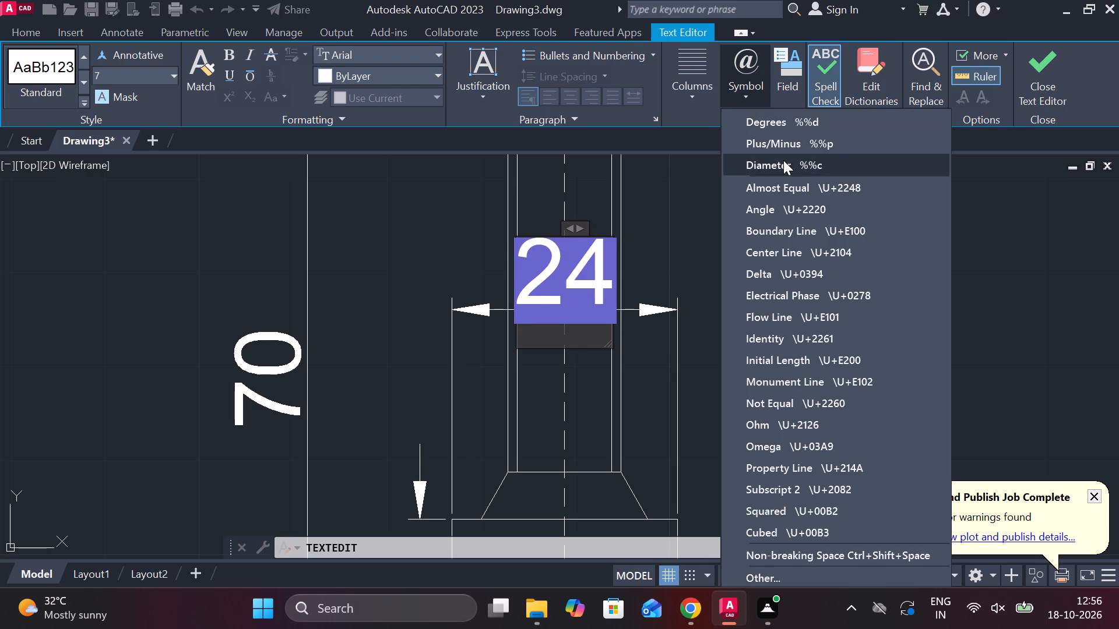
pyautogui.click(1041, 75)
pyautogui.moveTo(735, 176); pyautogui.dragTo(747, 362, button='middle')
pyautogui.press('space')
# Add a horizontal linear dimension across the shank's outer edges, placed just above its rounded top.
pyautogui.click(411, 55)
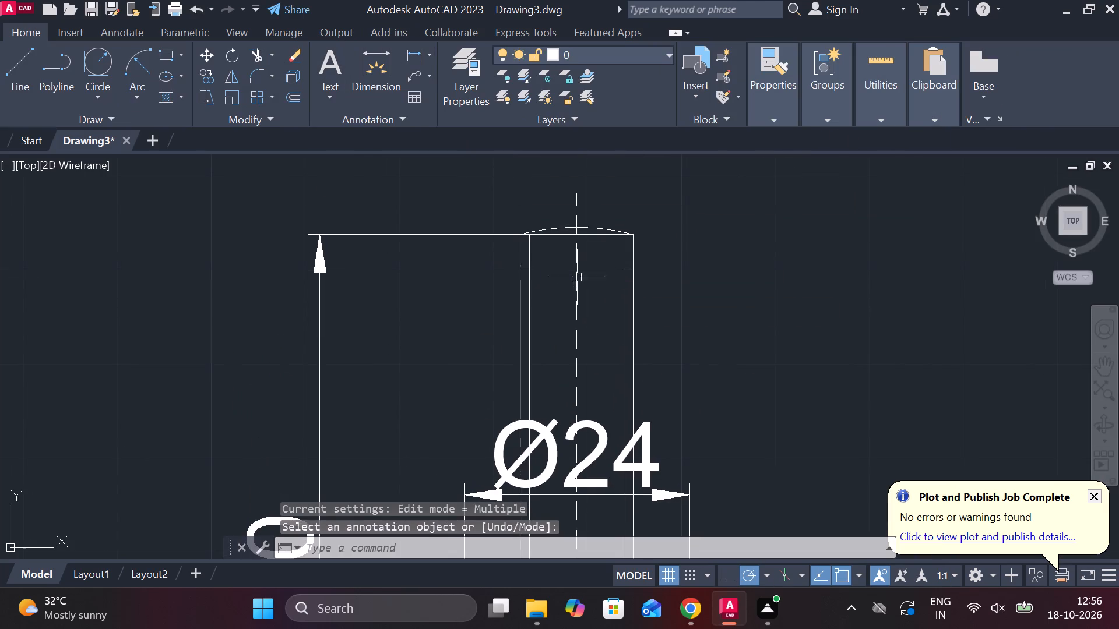
pyautogui.click(406, 48)
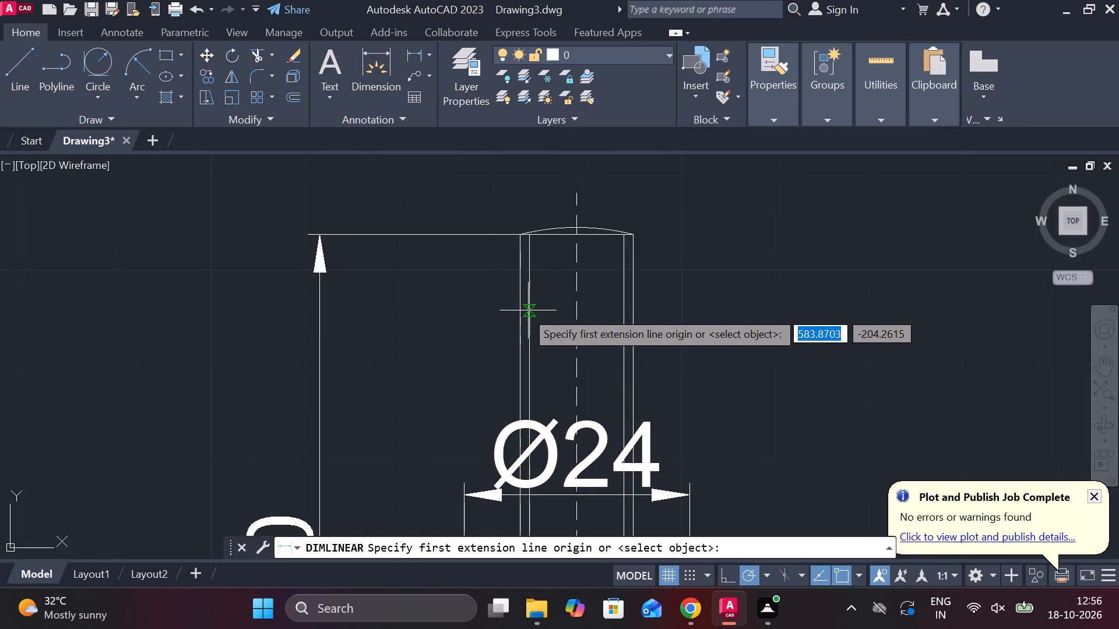
pyautogui.click(518, 306)
pyautogui.click(640, 306)
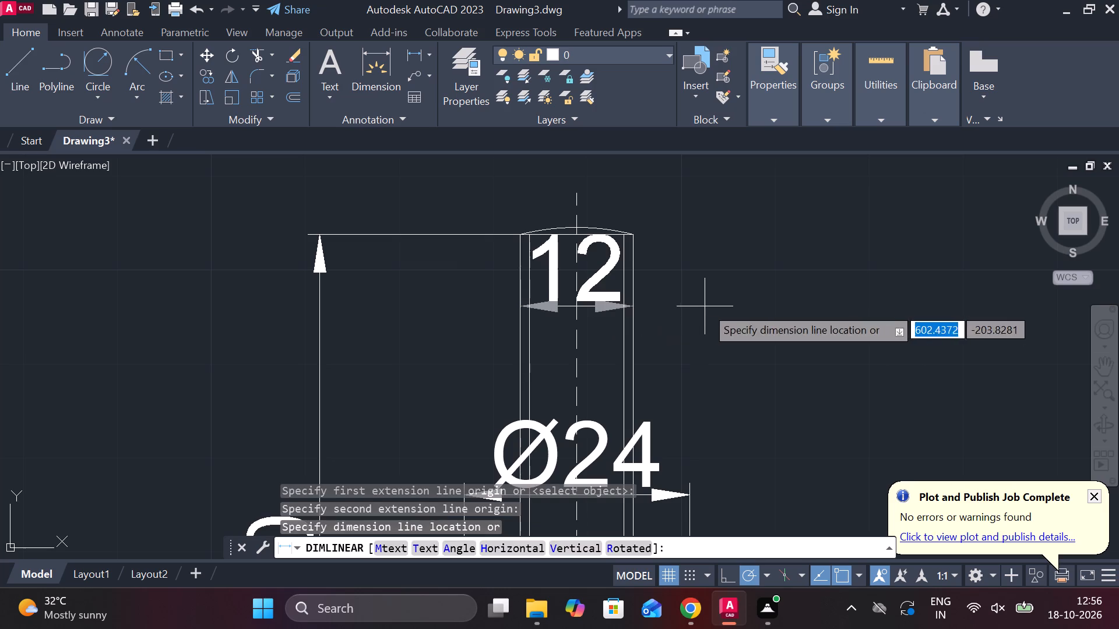
pyautogui.click(643, 210)
# Move the shank's width dimension higher, clear of the arc and the centre line's upper end.
pyautogui.moveTo(649, 210); pyautogui.dragTo(664, 311, button='middle')
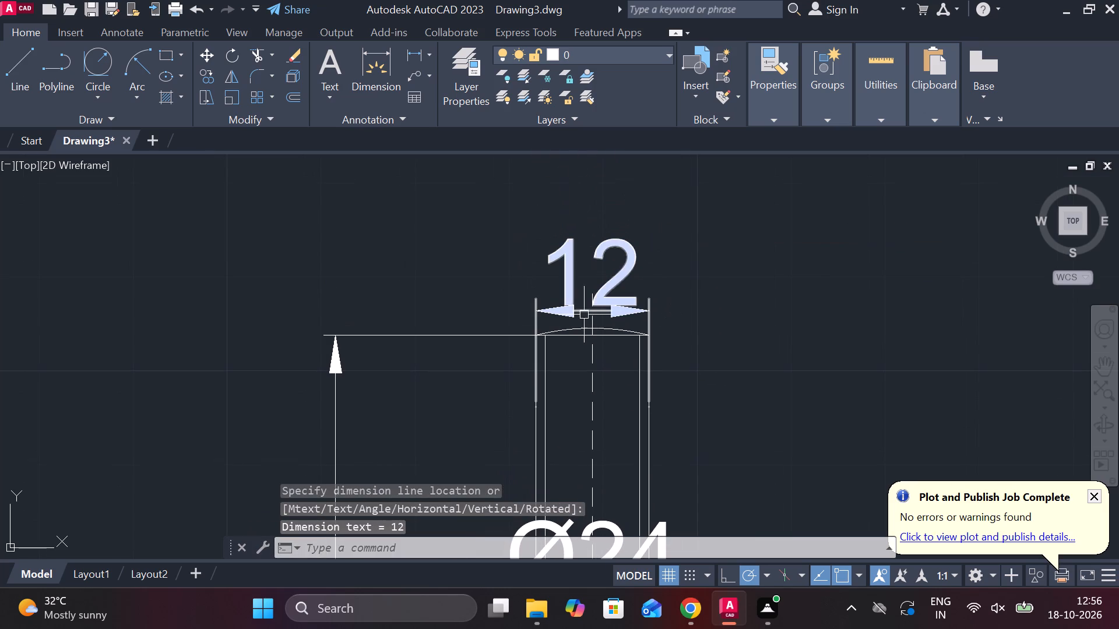
pyautogui.click(596, 314)
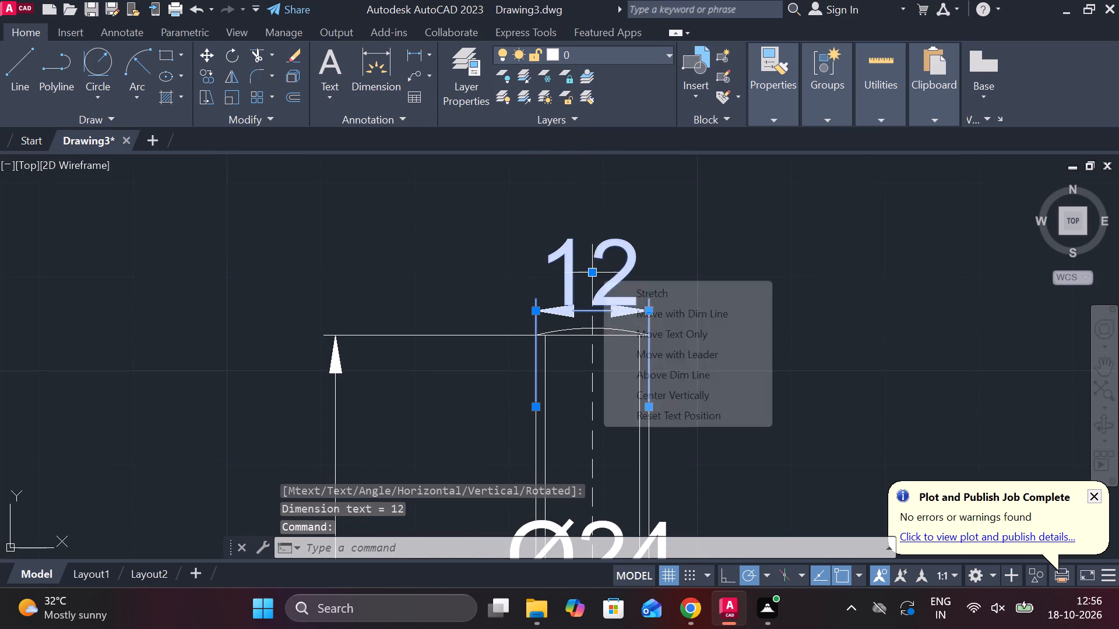
pyautogui.click(594, 268)
pyautogui.click(594, 253)
pyautogui.press('Escape')
# Add the prefix M to the shank's width dimension text so it reads M12.
pyautogui.doubleClick(572, 215)
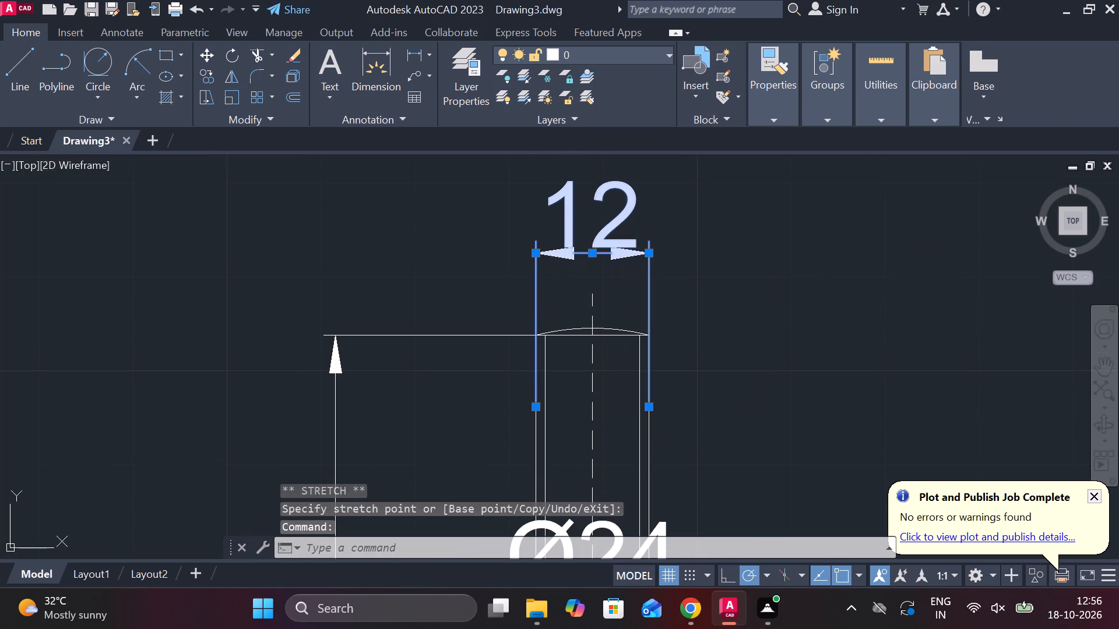
pyautogui.press('m')
pyautogui.click(1039, 87)
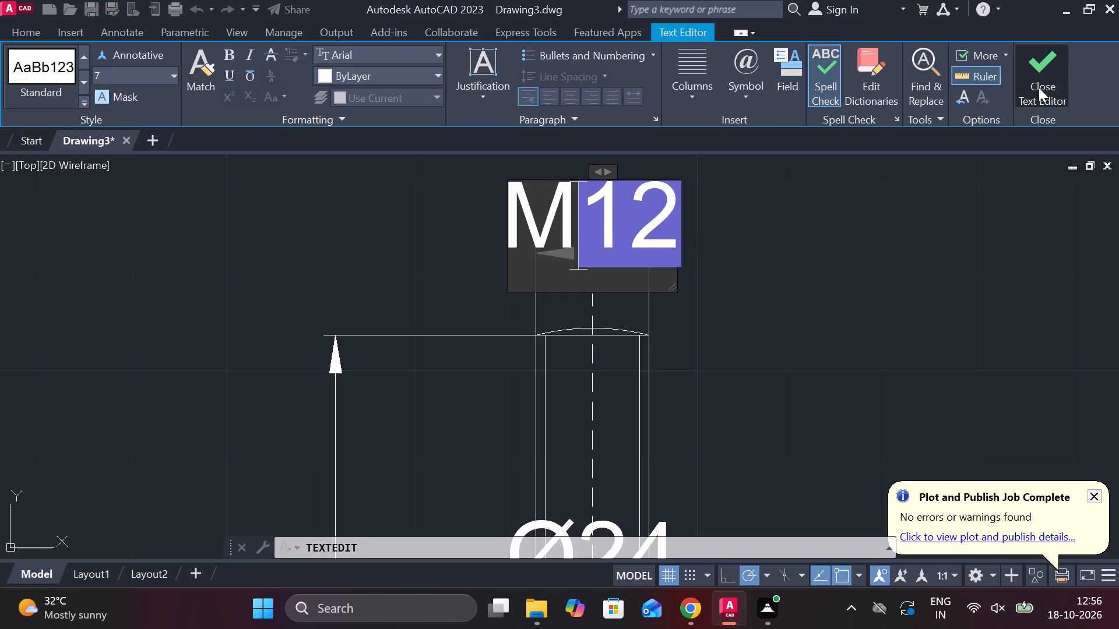
pyautogui.scroll(-2, 758, 368)
pyautogui.moveTo(762, 379); pyautogui.dragTo(719, 287, button='middle')
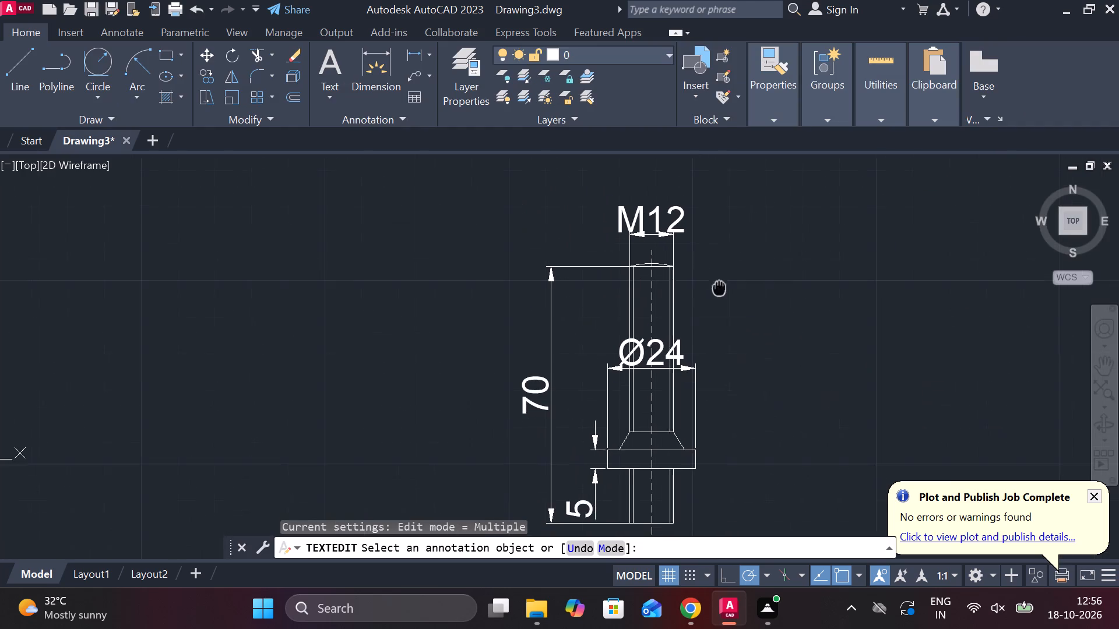
# Draw a shallow arc bulging downward between the two outer corners of the shank's lower end.
pyautogui.press('Escape')
pyautogui.scroll(-1, 749, 390)
pyautogui.moveTo(737, 391); pyautogui.dragTo(711, 284, button='middle')
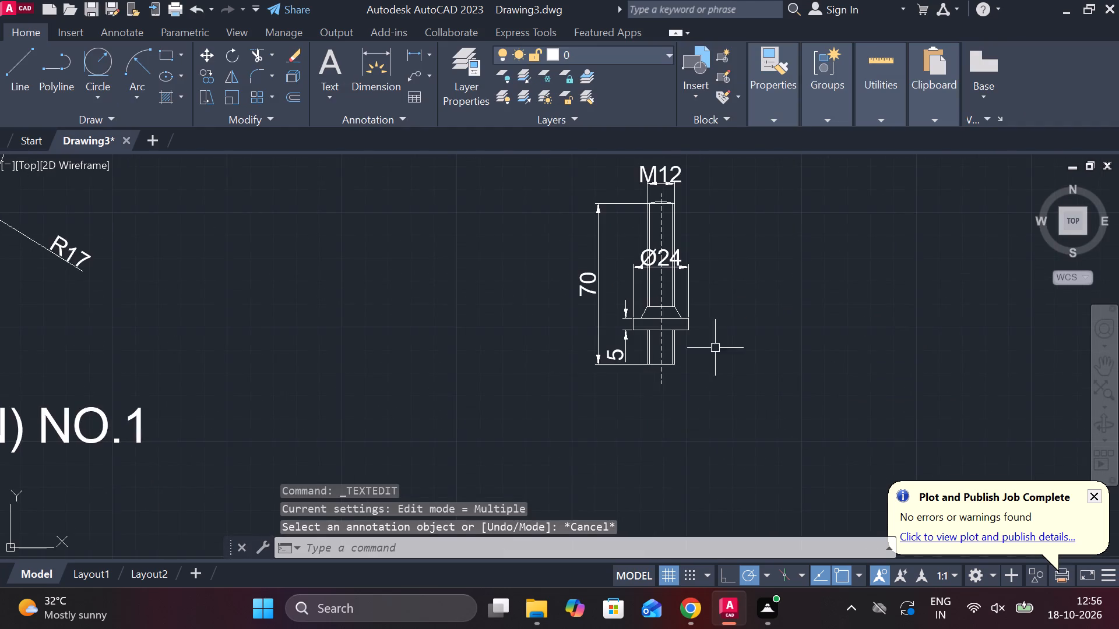
pyautogui.scroll(2, 698, 369)
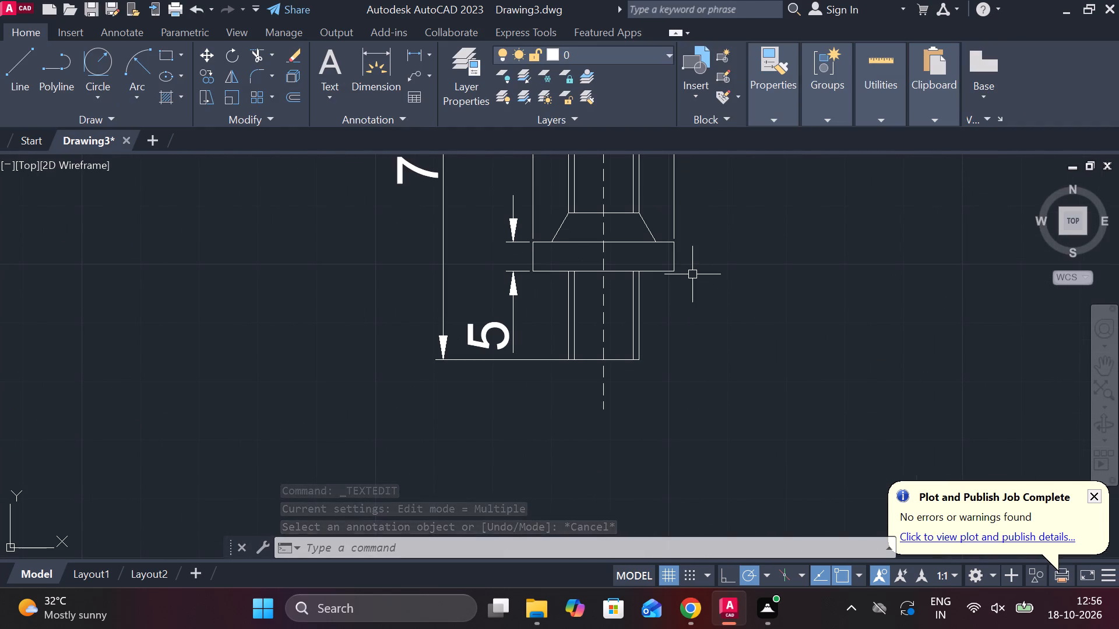
pyautogui.scroll(1, 601, 384)
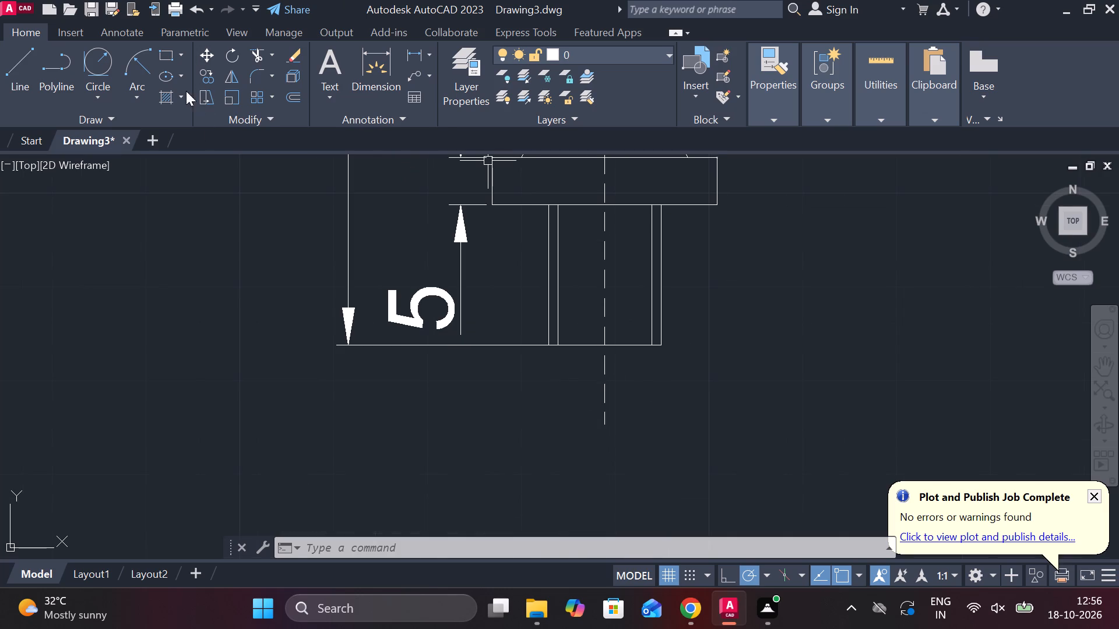
pyautogui.click(132, 66)
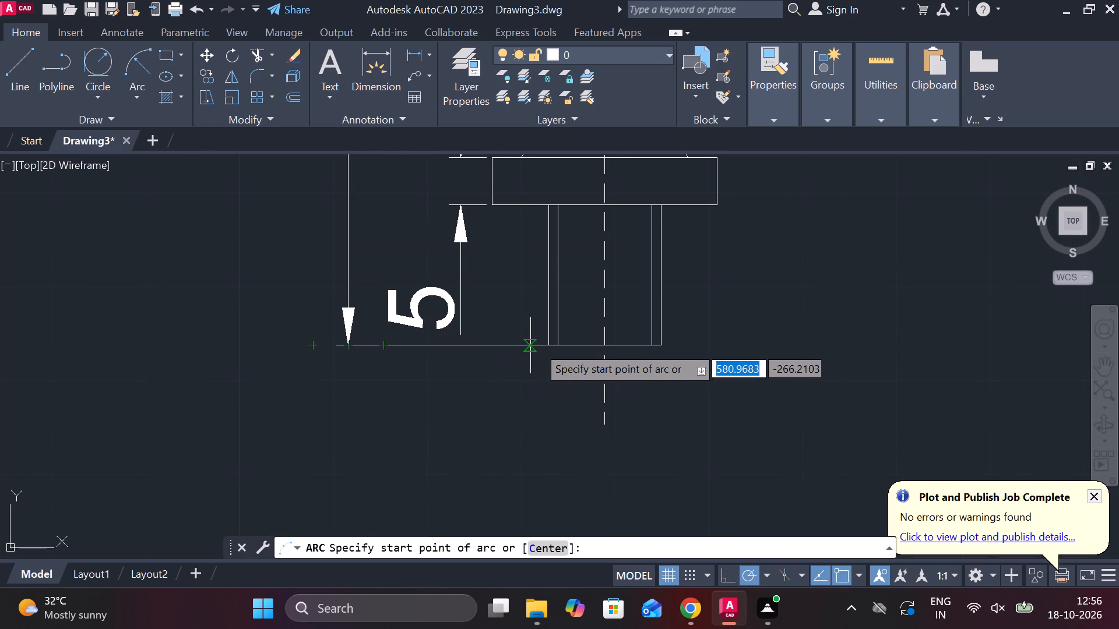
pyautogui.click(549, 344)
pyautogui.click(663, 347)
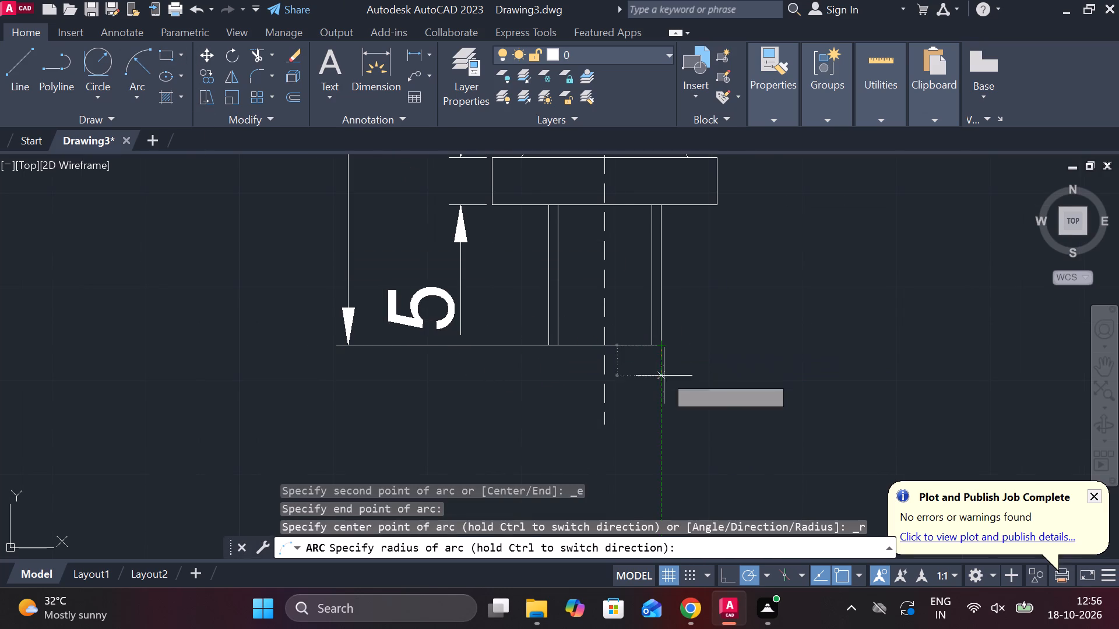
pyautogui.click(552, 414)
pyautogui.scroll(-2, 759, 385)
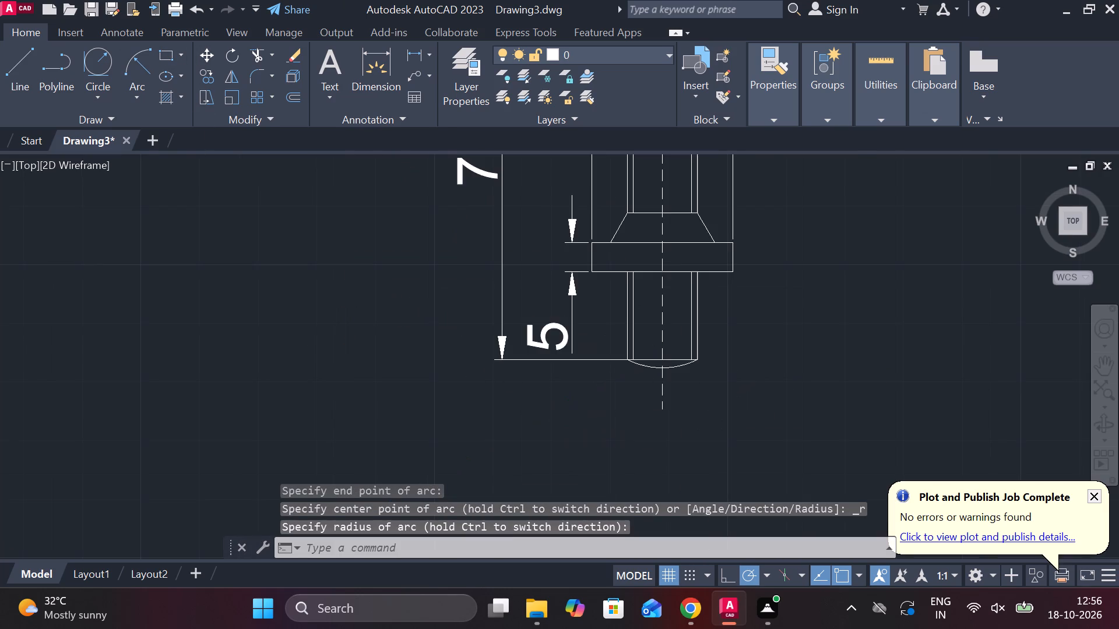
pyautogui.press('Escape')
# Copy the cock's title label and place the copy below the shank drawing.
pyautogui.scroll(-1, 769, 377)
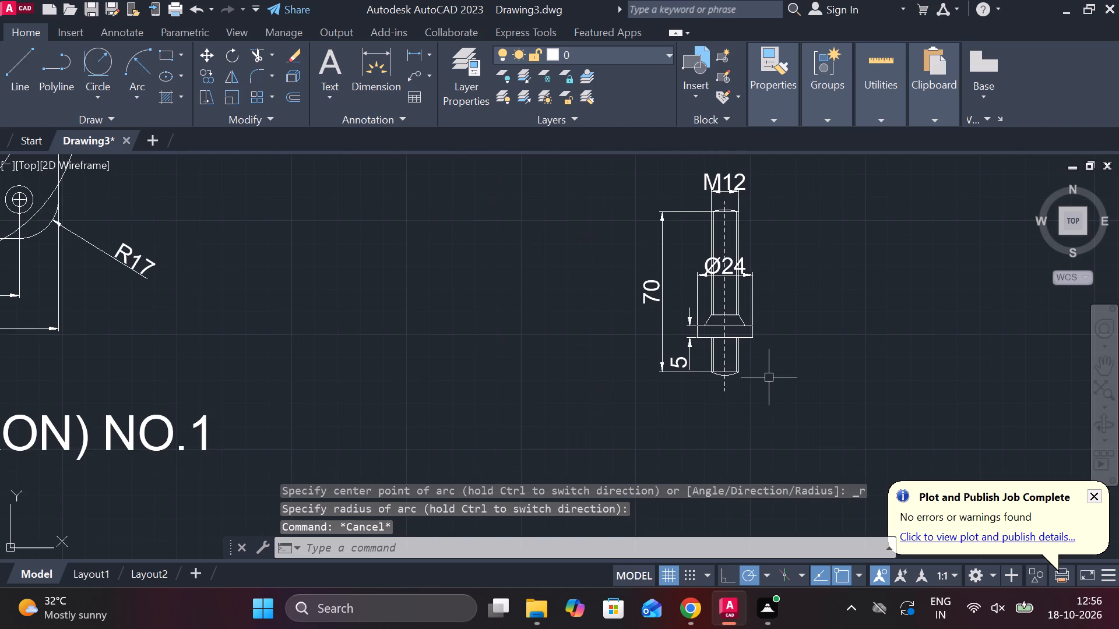
pyautogui.moveTo(773, 338); pyautogui.dragTo(722, 363, button='middle')
pyautogui.scroll(-2, 716, 354)
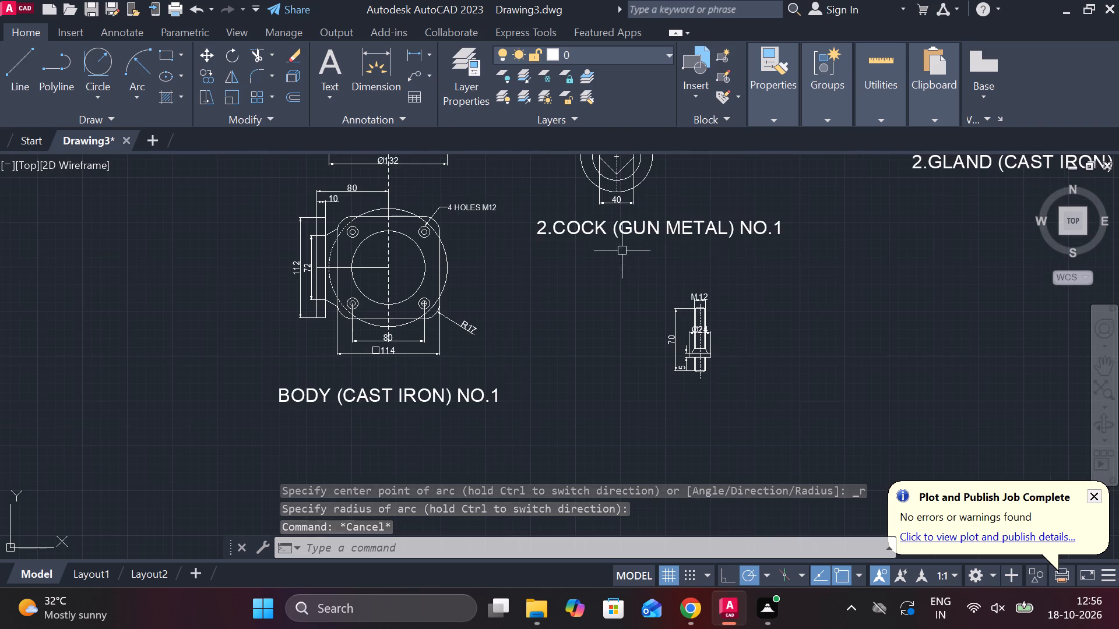
pyautogui.click(620, 231)
pyautogui.hotkey('ctrl', 'c')
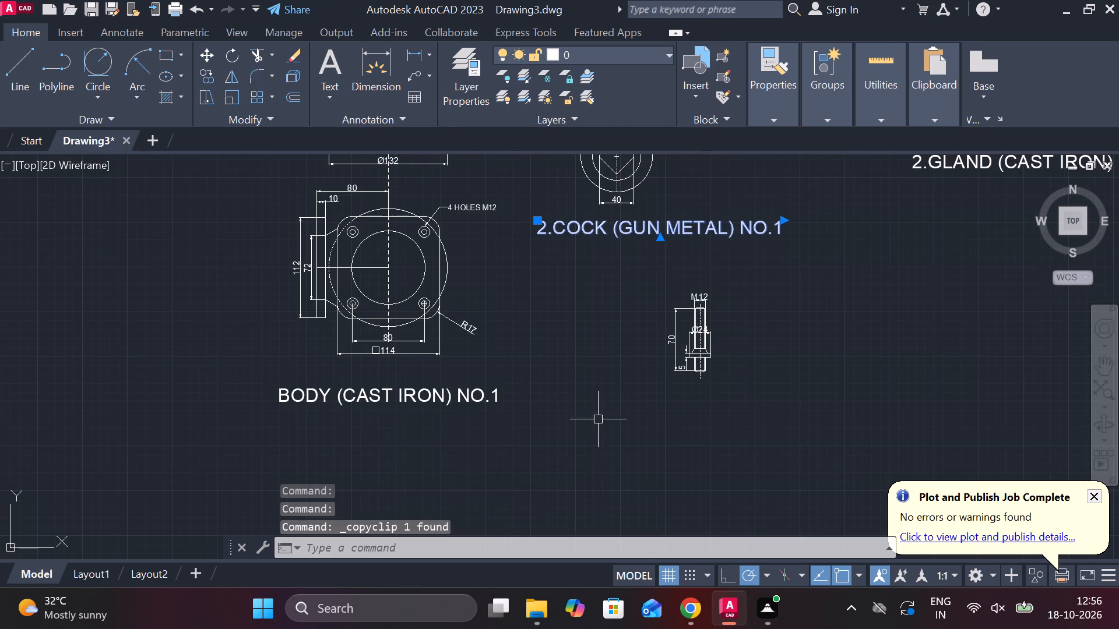
pyautogui.hotkey('ctrl', 'v')
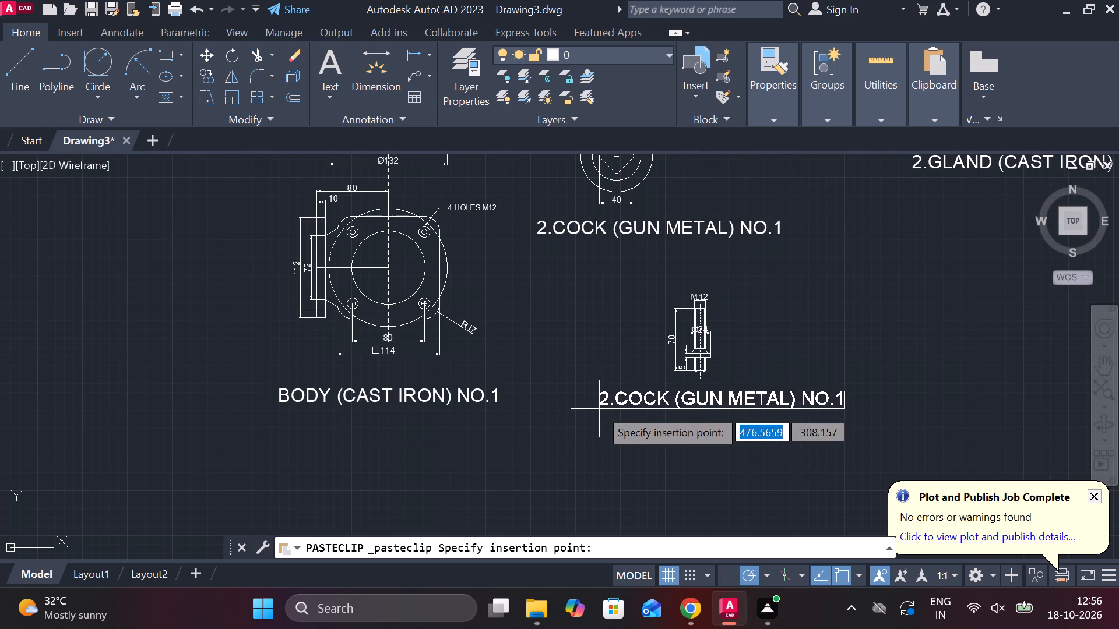
pyautogui.click(599, 409)
# Change the item number and part name in the copied label to 4.STUD.
pyautogui.doubleClick(625, 401)
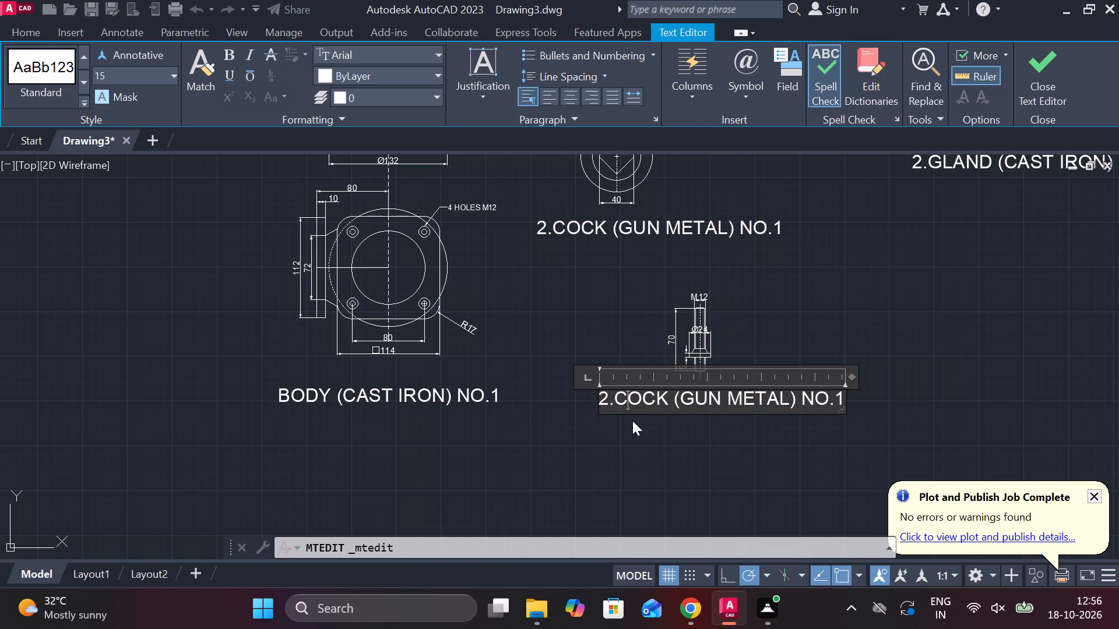
pyautogui.scroll(1, 770, 406)
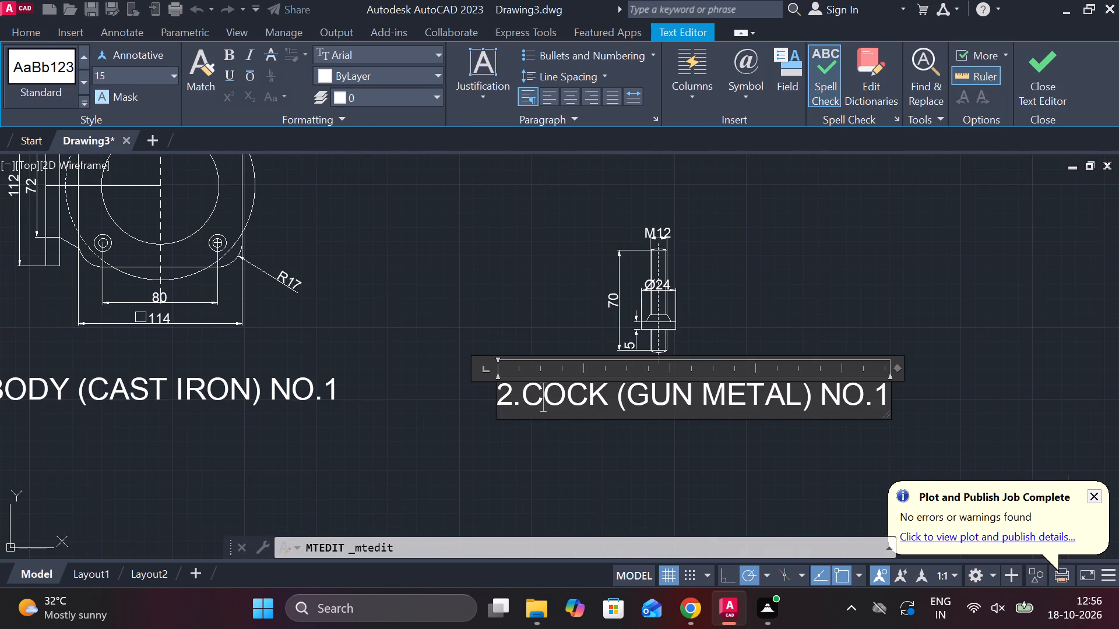
pyautogui.click(609, 396)
pyautogui.press('BackSpace')
pyautogui.press('BackSpace')
pyautogui.press('BackSpace')
pyautogui.press('BackSpace')
pyautogui.press('BackSpace')
pyautogui.press('BackSpace')
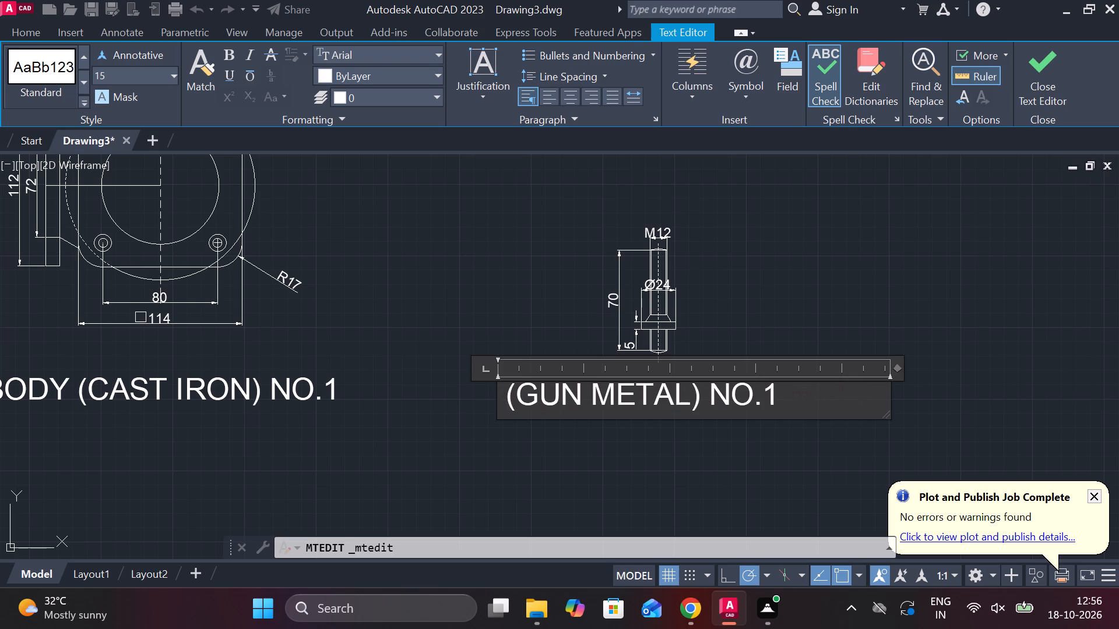
pyautogui.write('4.')
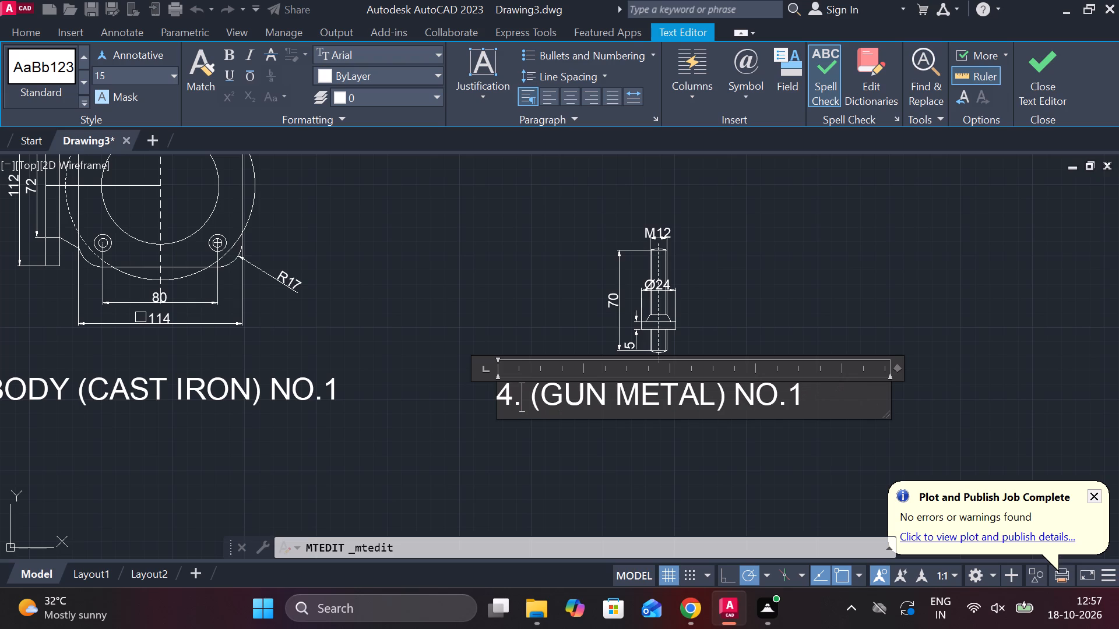
pyautogui.write('STUD')
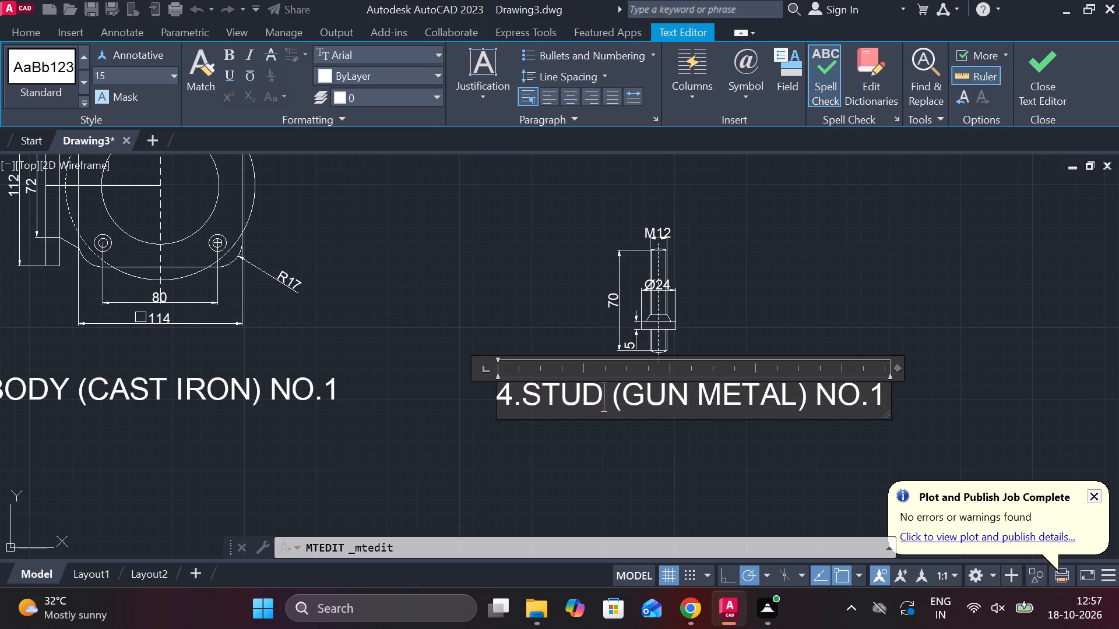
pyautogui.press('Right')
pyautogui.press('BackSpace')
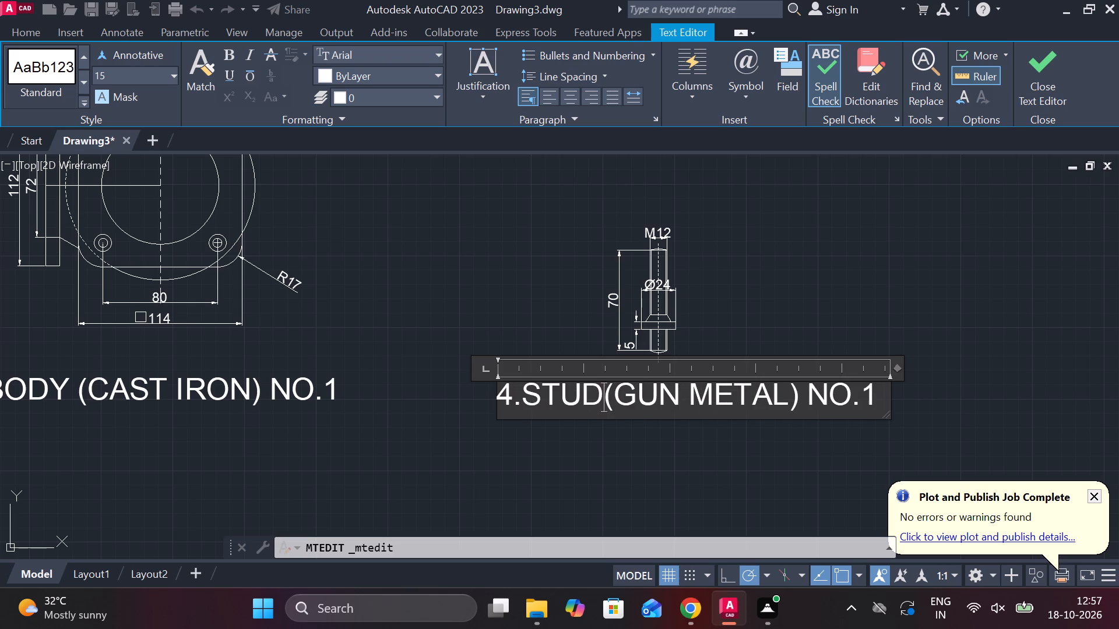
pyautogui.press('space')
# Replace the material in the stud label's parentheses with MILD STEEL.
pyautogui.press('Right')
pyautogui.press('Right')
pyautogui.press('Right')
pyautogui.press('Right')
pyautogui.press('Right')
pyautogui.press('Right')
pyautogui.press('Right')
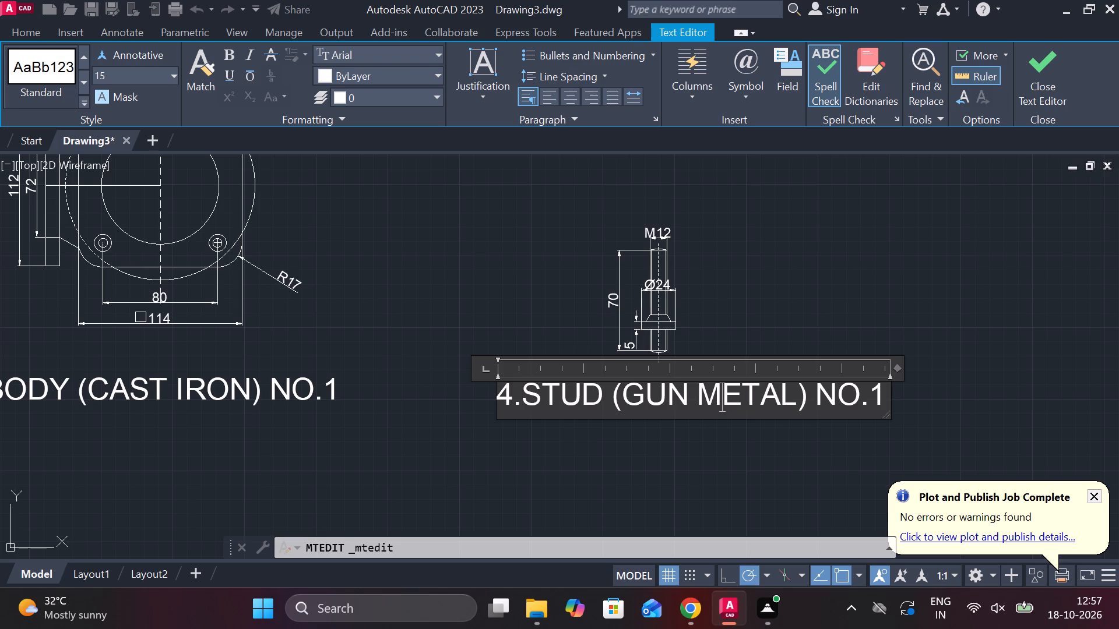
pyautogui.press('Right')
pyautogui.press('Right')
pyautogui.press('Right')
pyautogui.press('BackSpace')
pyautogui.press('BackSpace')
pyautogui.press('BackSpace')
pyautogui.press('BackSpace')
pyautogui.press('BackSpace')
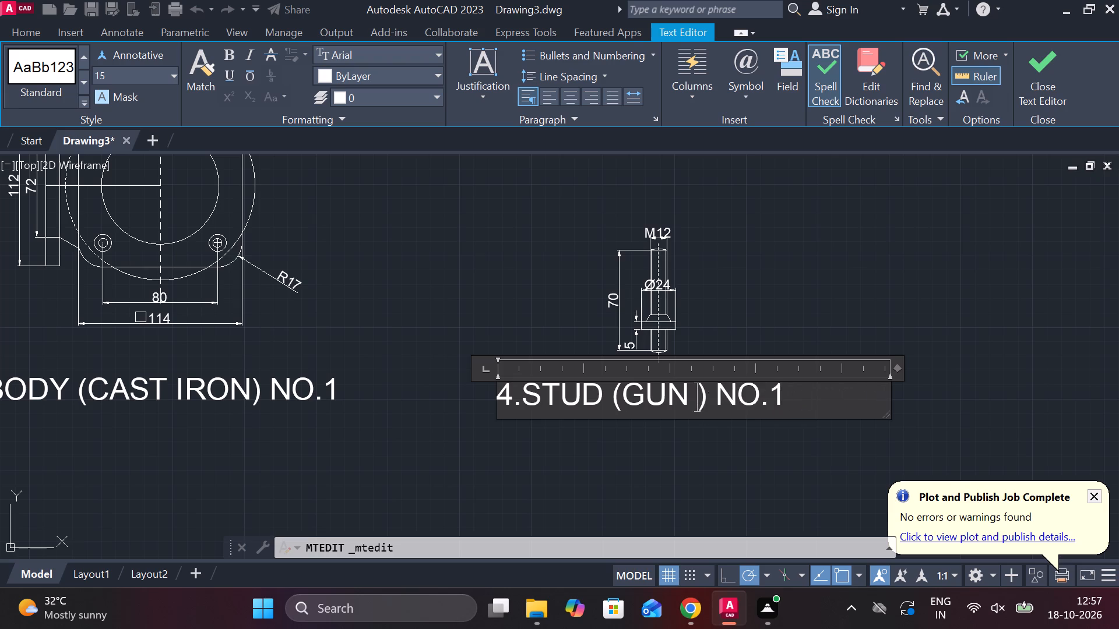
pyautogui.press('BackSpace')
pyautogui.press('BackSpace')
pyautogui.press('BackSpace')
pyautogui.press('BackSpace')
pyautogui.write('MILD STEEL')
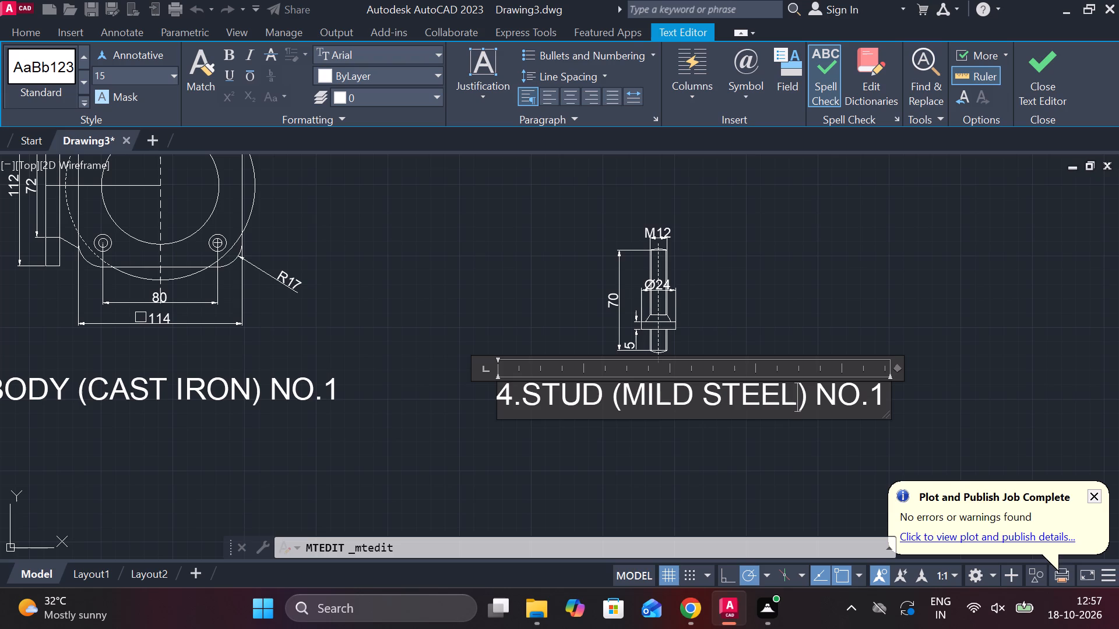
# Set the quantity at the end of the stud label to NO.4 and finish editing the text.
pyautogui.press('Right')
pyautogui.press('Right')
pyautogui.press('Right')
pyautogui.press('Right')
pyautogui.press('Right')
pyautogui.press('Right')
pyautogui.press('BackSpace')
pyautogui.press('4')
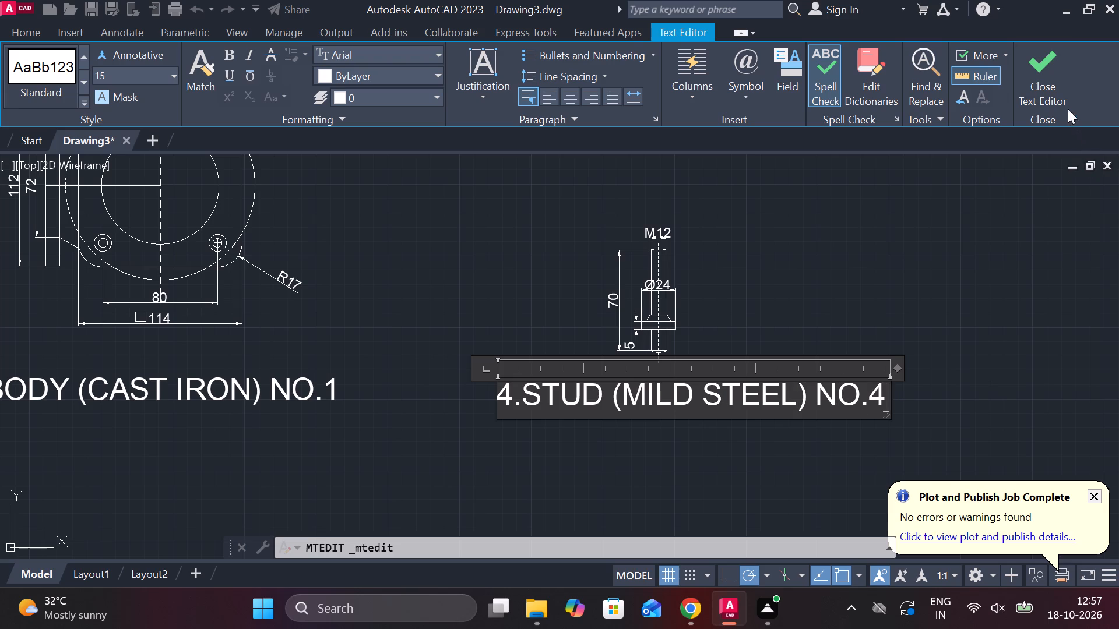
pyautogui.click(1058, 90)
# Change the item number at the start of the gland's title label to 3.
pyautogui.scroll(-3, 899, 306)
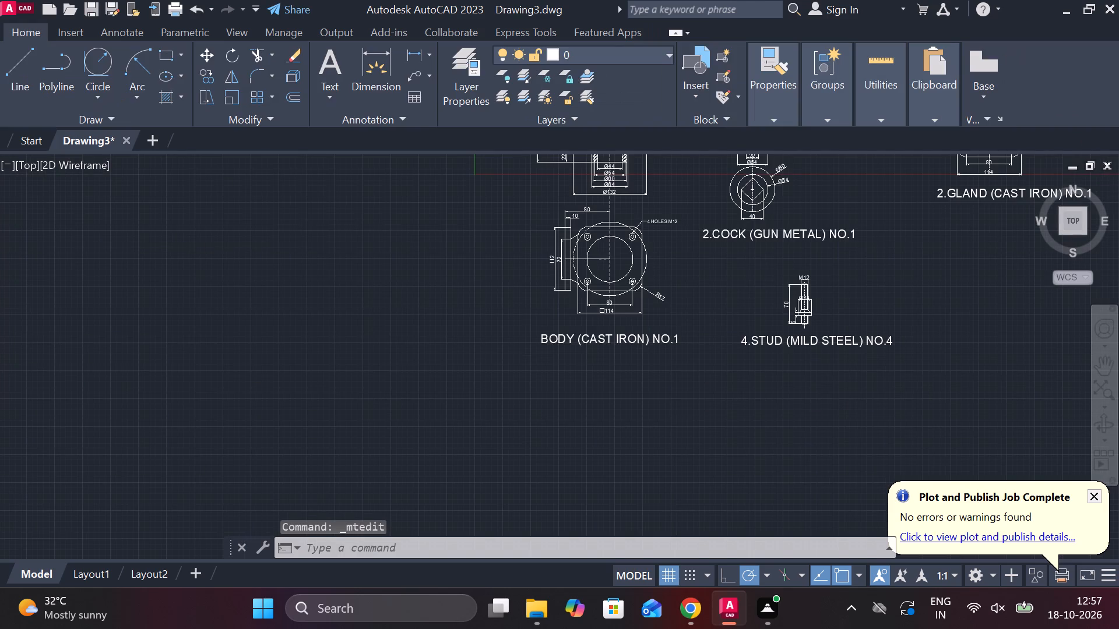
pyautogui.moveTo(899, 306); pyautogui.dragTo(815, 348, button='middle')
pyautogui.moveTo(815, 345); pyautogui.dragTo(766, 395, button='middle')
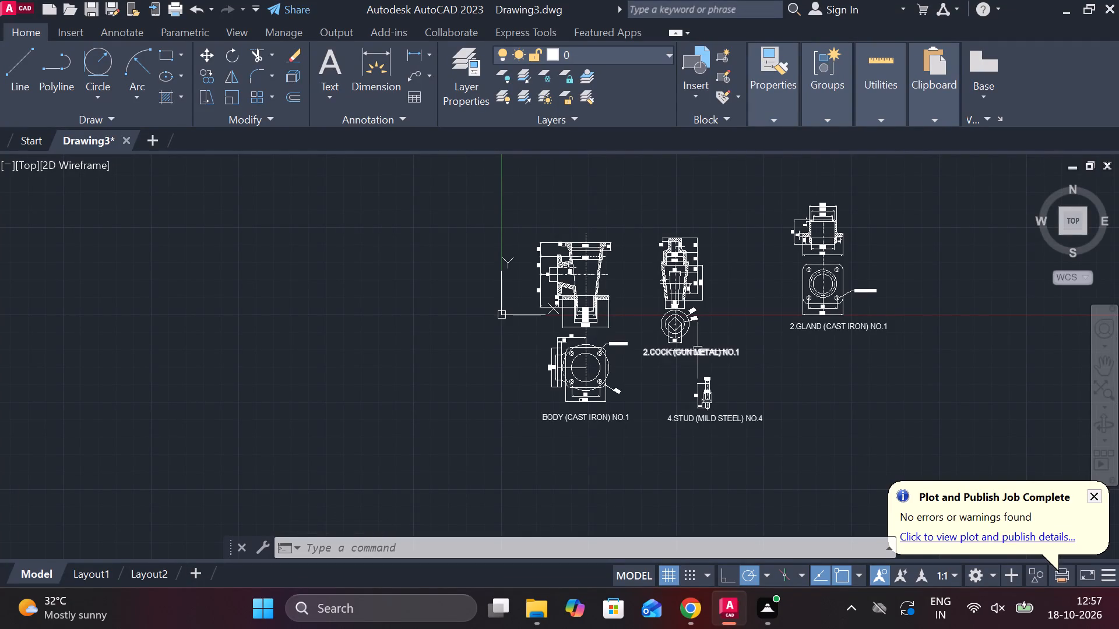
pyautogui.scroll(3, 589, 298)
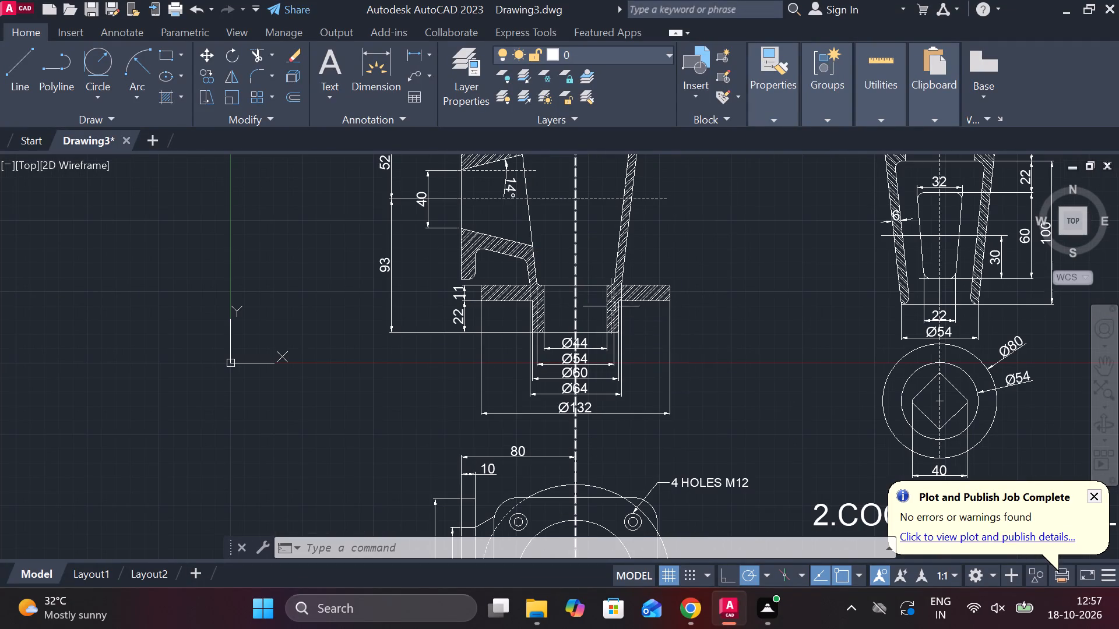
pyautogui.scroll(-2, 643, 354)
pyautogui.moveTo(650, 361); pyautogui.dragTo(629, 285, button='middle')
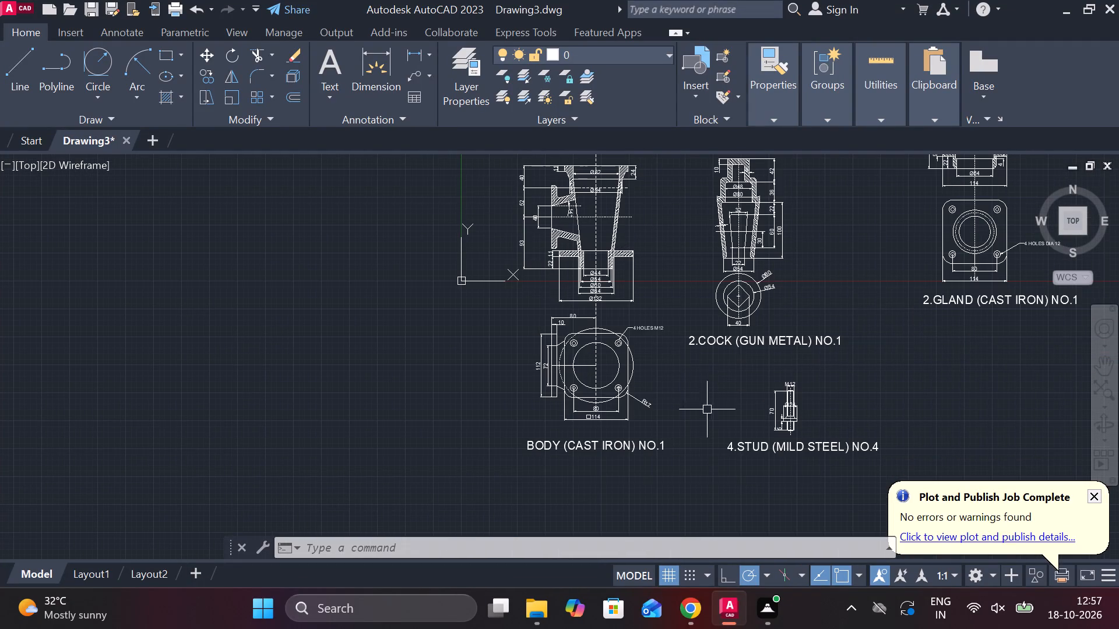
pyautogui.moveTo(779, 417); pyautogui.dragTo(734, 390, button='middle')
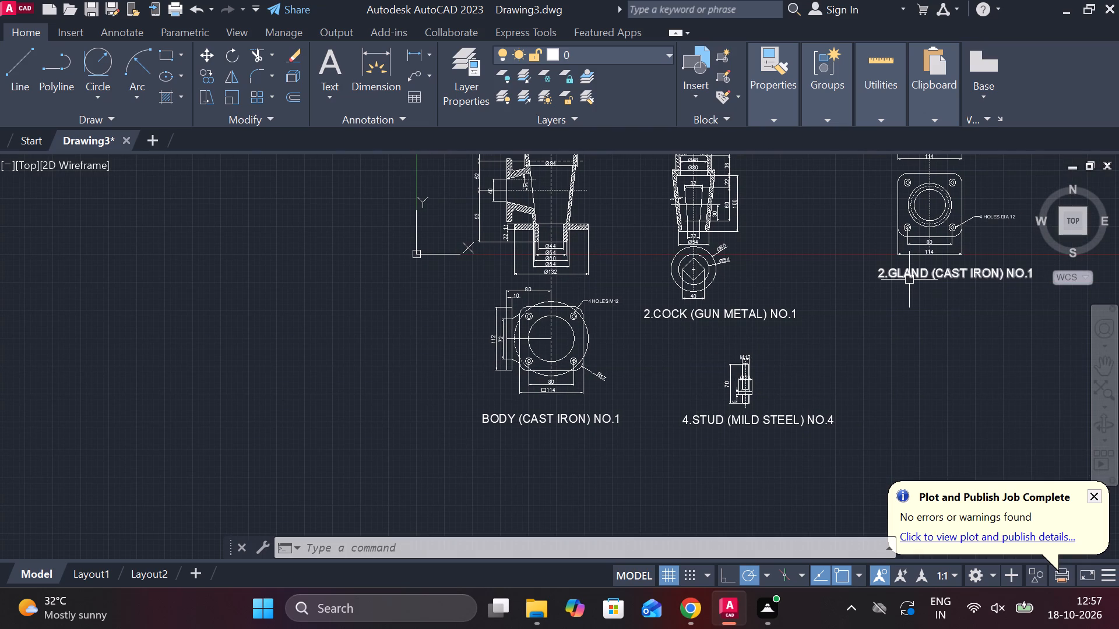
pyautogui.scroll(1, 921, 270)
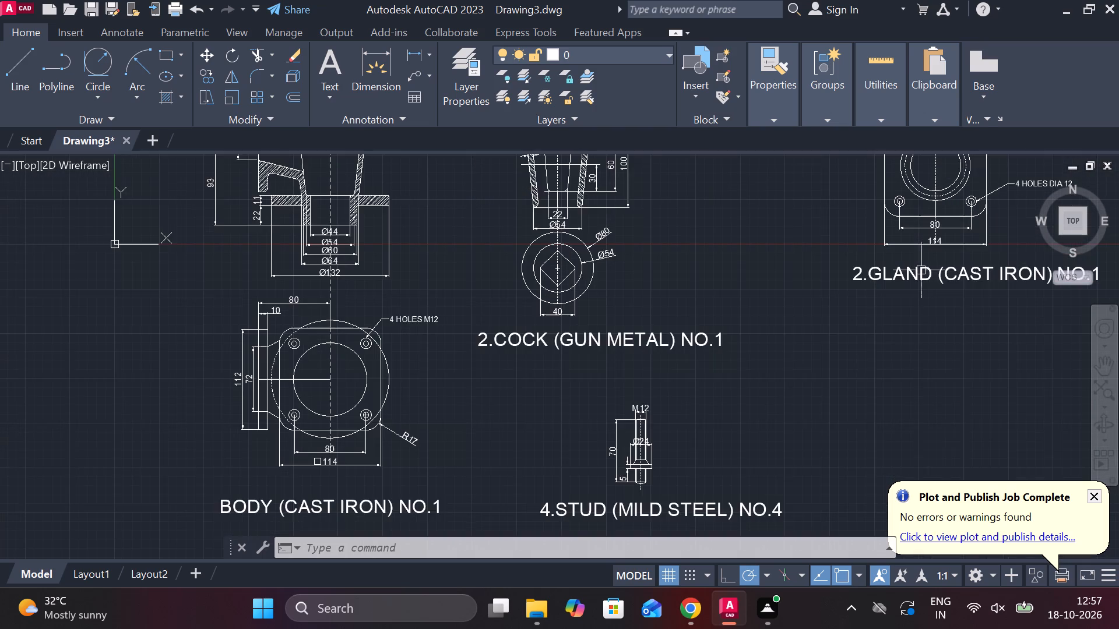
pyautogui.moveTo(921, 270); pyautogui.dragTo(836, 438, button='middle')
pyautogui.scroll(2, 786, 444)
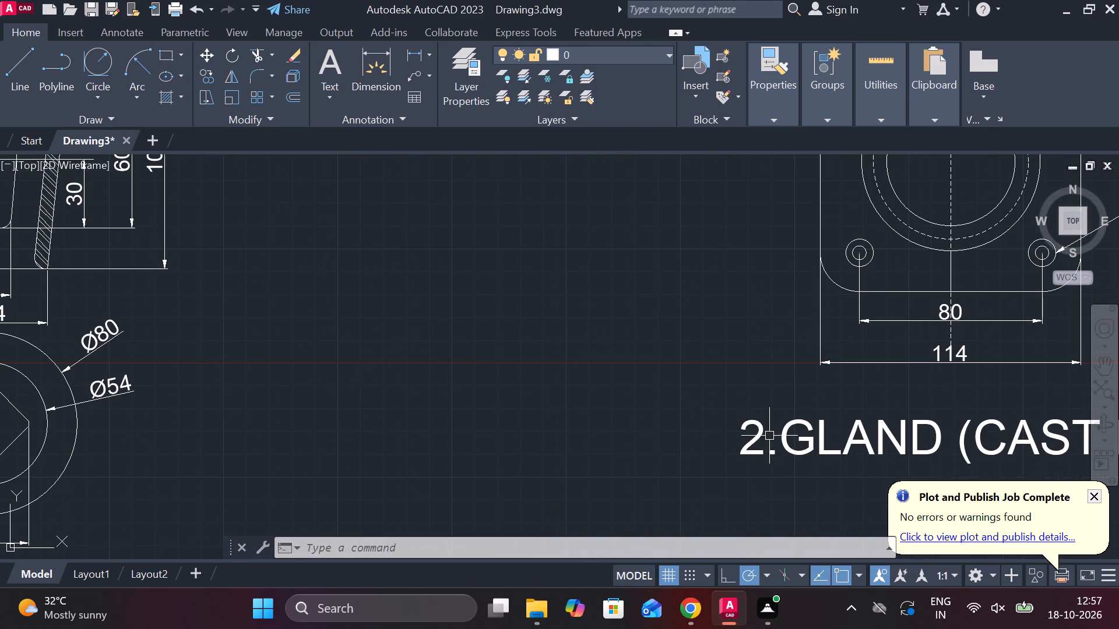
pyautogui.doubleClick(760, 431)
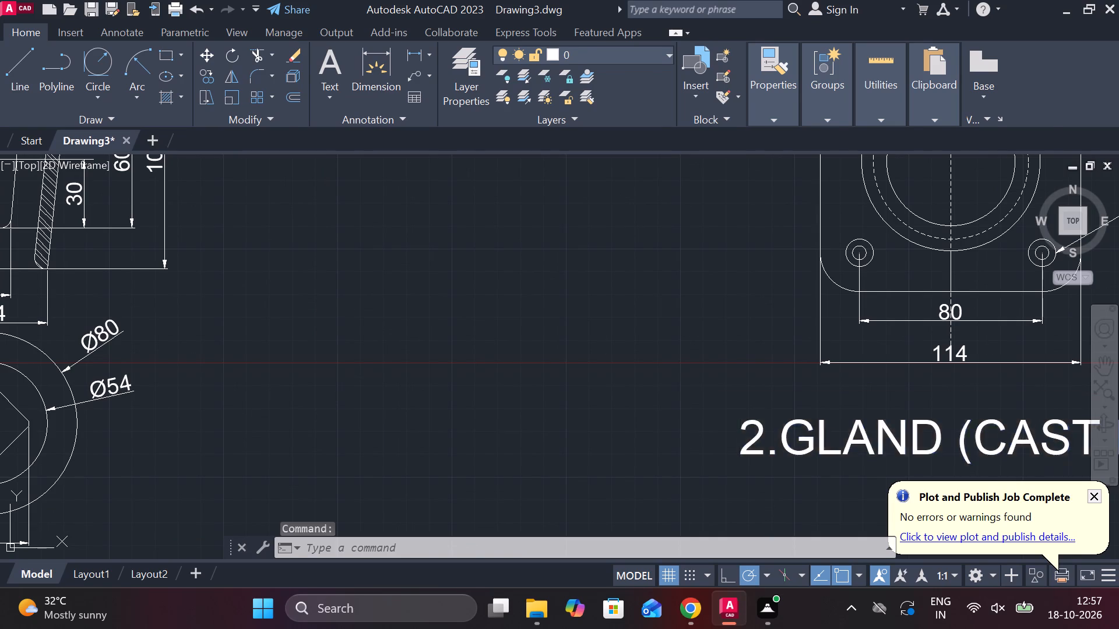
pyautogui.press('BackSpace')
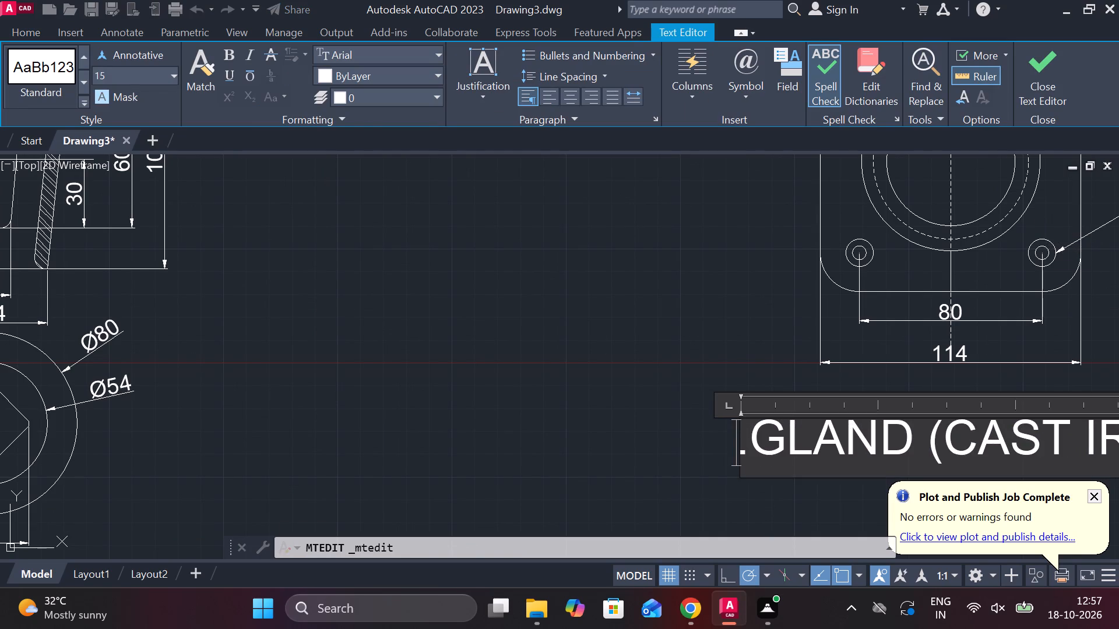
pyautogui.press('3')
pyautogui.click(1046, 91)
# Move the gland views together with their 3.GLAND label down beside the cock drawing, bringing the two labels into line.
pyautogui.scroll(-2, 895, 384)
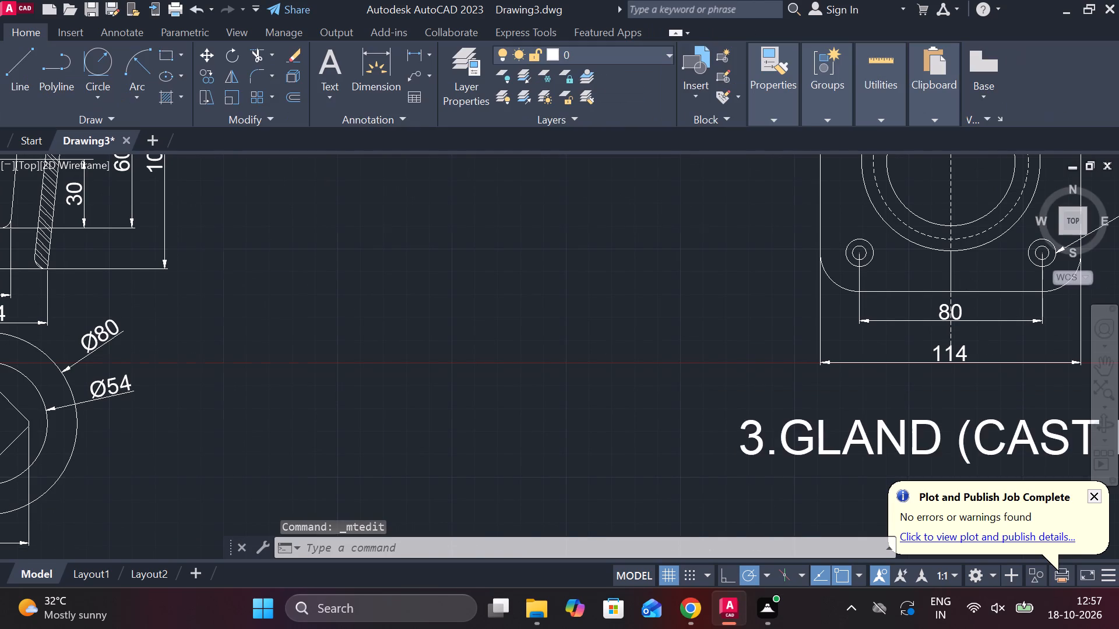
pyautogui.scroll(-1, 895, 384)
pyautogui.moveTo(868, 416); pyautogui.dragTo(809, 341, button='middle')
pyautogui.moveTo(777, 305); pyautogui.dragTo(762, 357, button='middle')
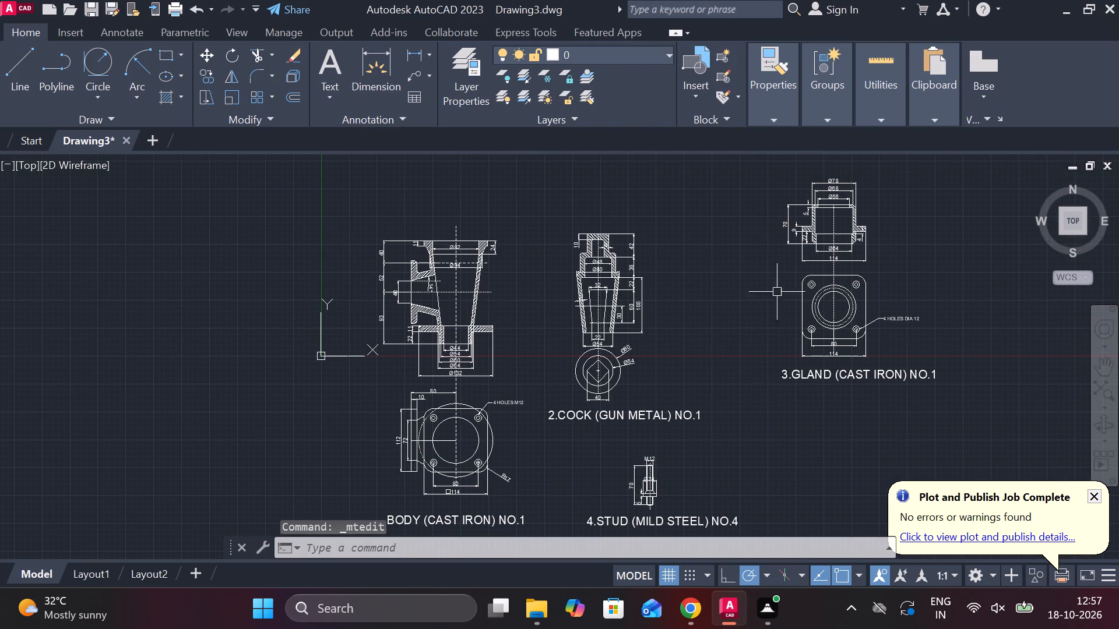
pyautogui.click(738, 158)
pyautogui.click(1036, 431)
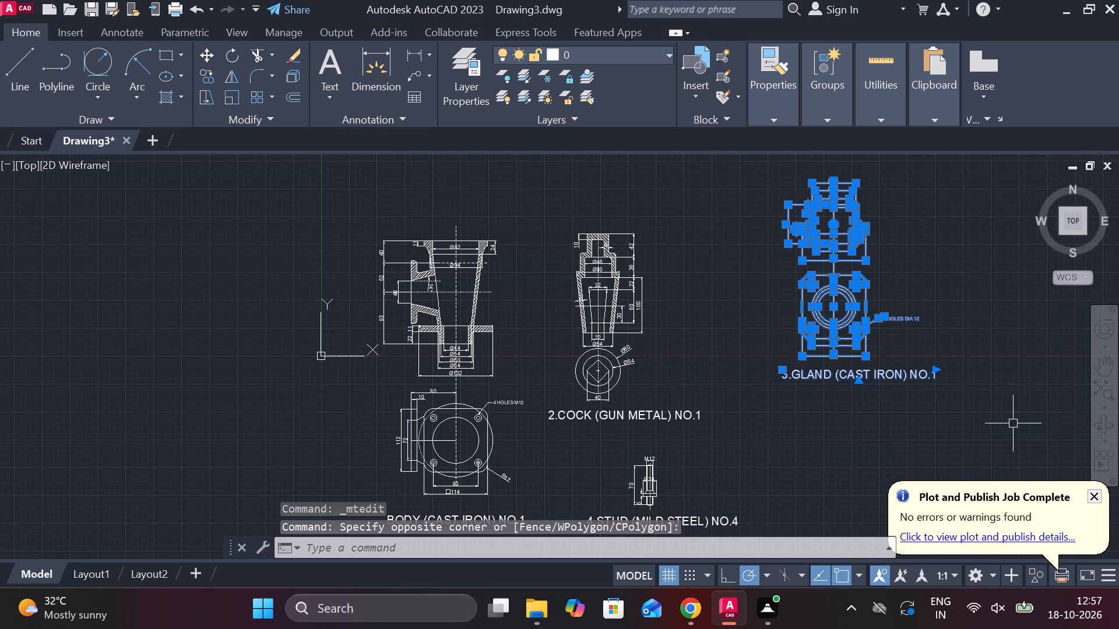
pyautogui.press('m')
pyautogui.press('Return')
pyautogui.click(1015, 351)
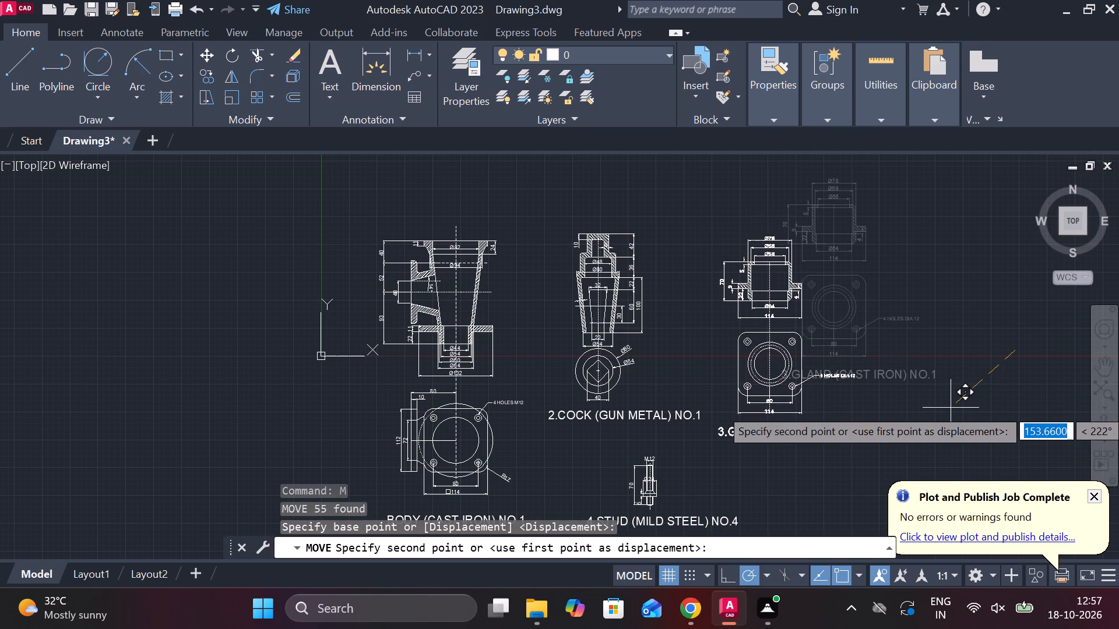
pyautogui.click(951, 401)
# Move the stud drawing and its label up and across, centring them below the cock and gland drawings.
pyautogui.moveTo(946, 401); pyautogui.dragTo(928, 349, button='middle')
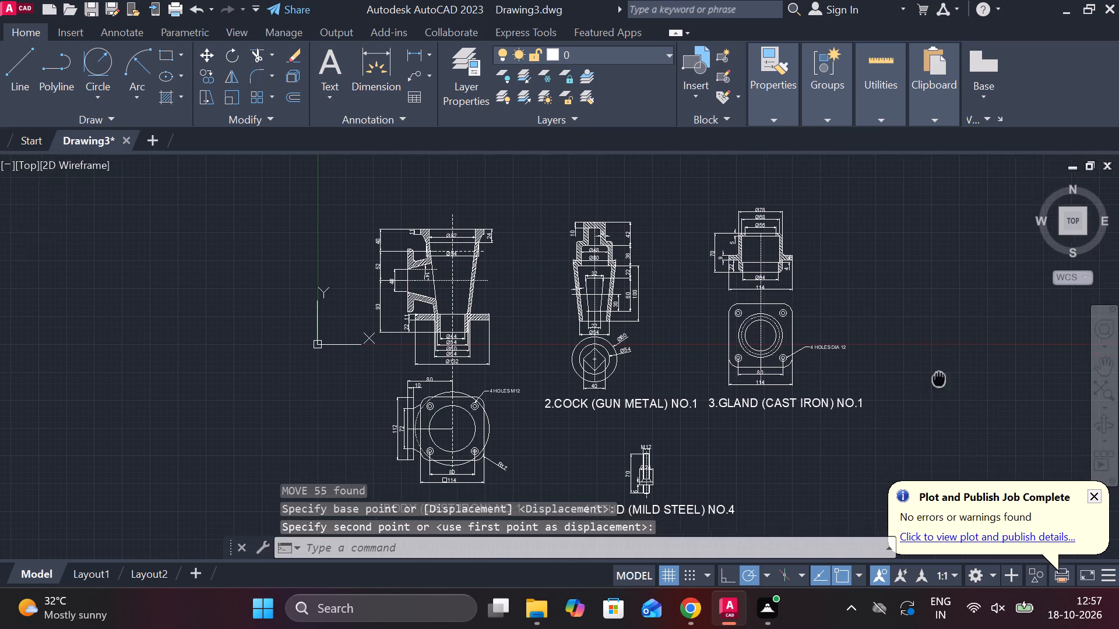
pyautogui.moveTo(928, 349); pyautogui.dragTo(927, 344, button='middle')
pyautogui.click(538, 391)
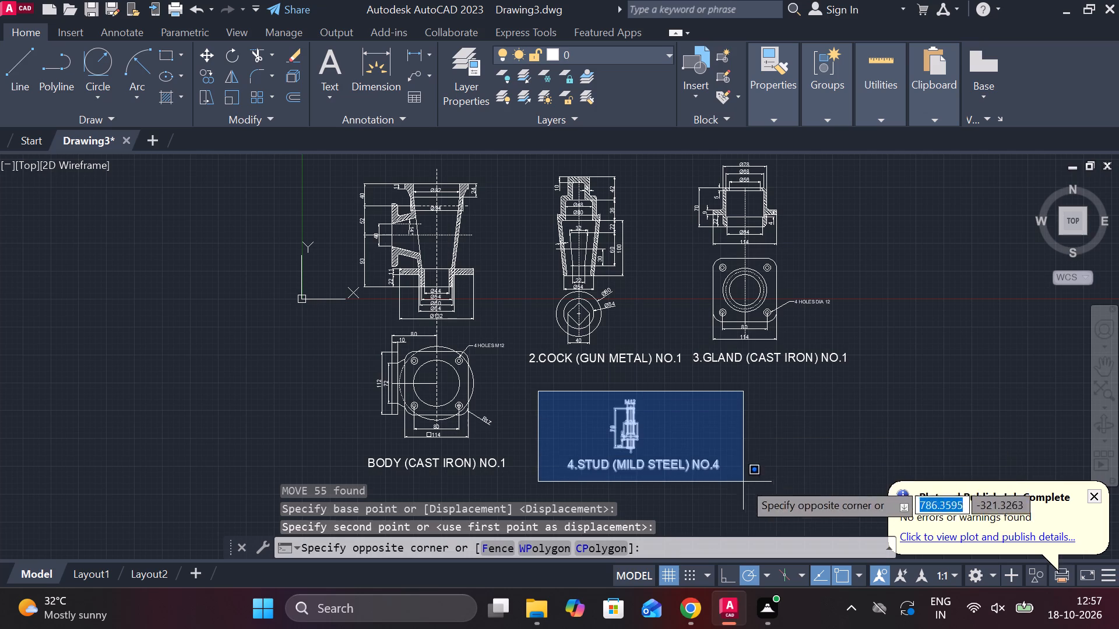
pyautogui.click(765, 492)
pyautogui.press('m')
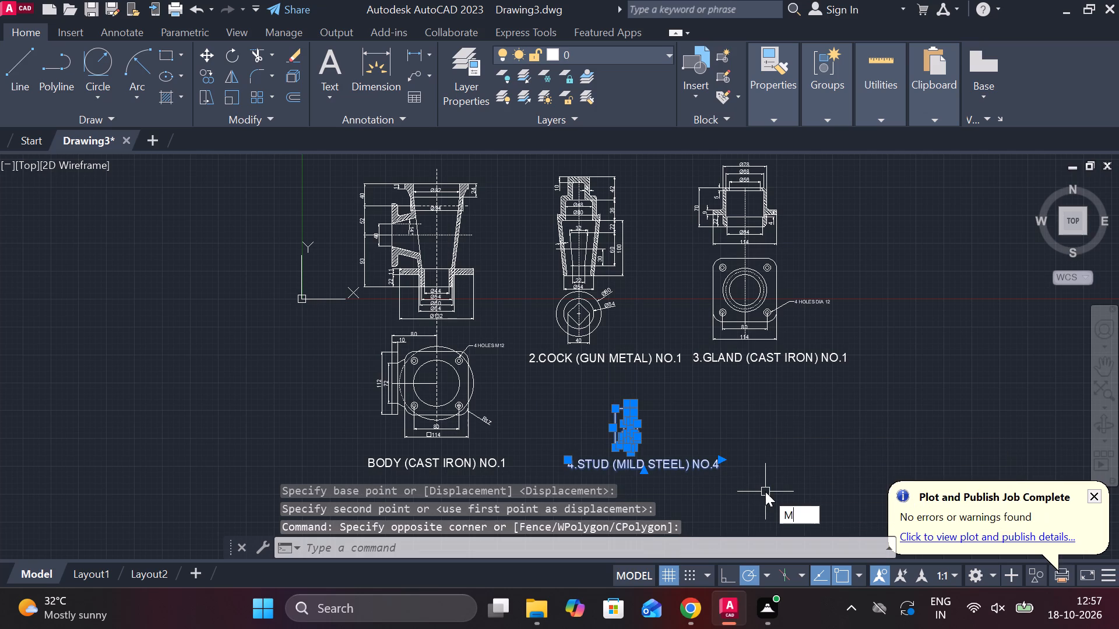
pyautogui.press('Return')
pyautogui.click(762, 489)
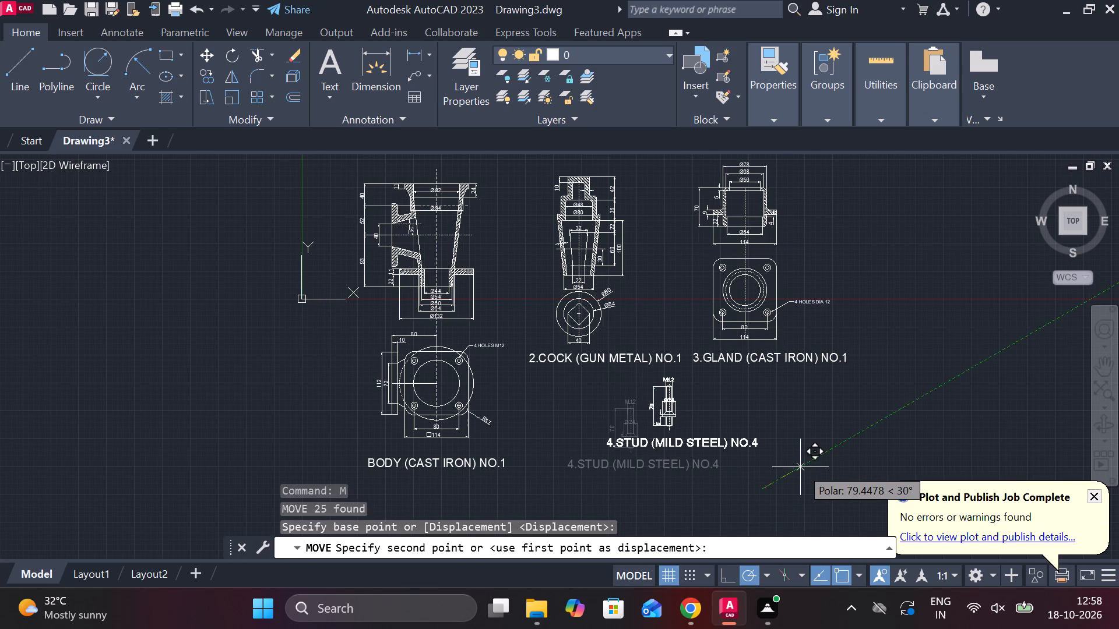
pyautogui.click(800, 467)
pyautogui.press('Escape')
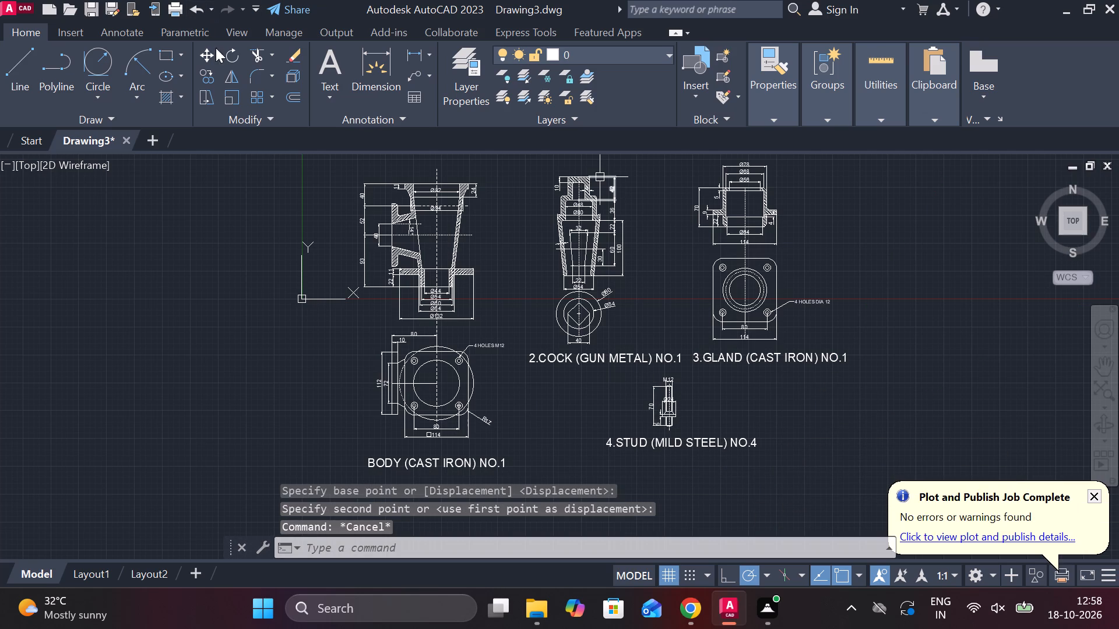
# Draw a rectangular border enclosing the body, cock, gland and stud drawings with their labels.
pyautogui.click(166, 55)
pyautogui.moveTo(346, 167); pyautogui.dragTo(351, 219, button='middle')
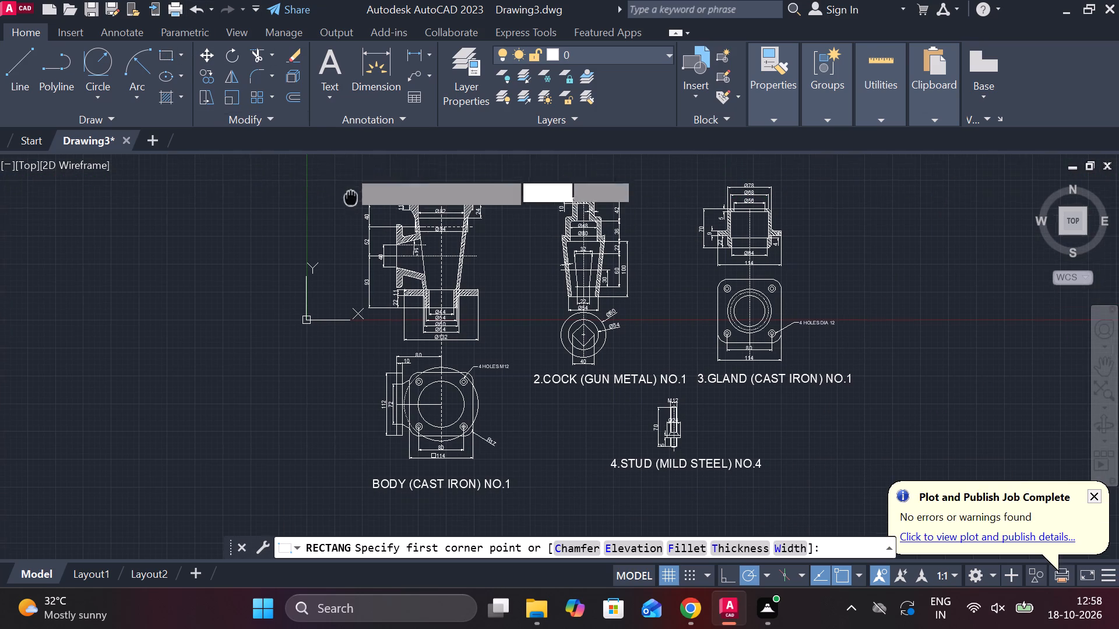
pyautogui.moveTo(351, 219); pyautogui.dragTo(347, 220, button='middle')
pyautogui.click(329, 193)
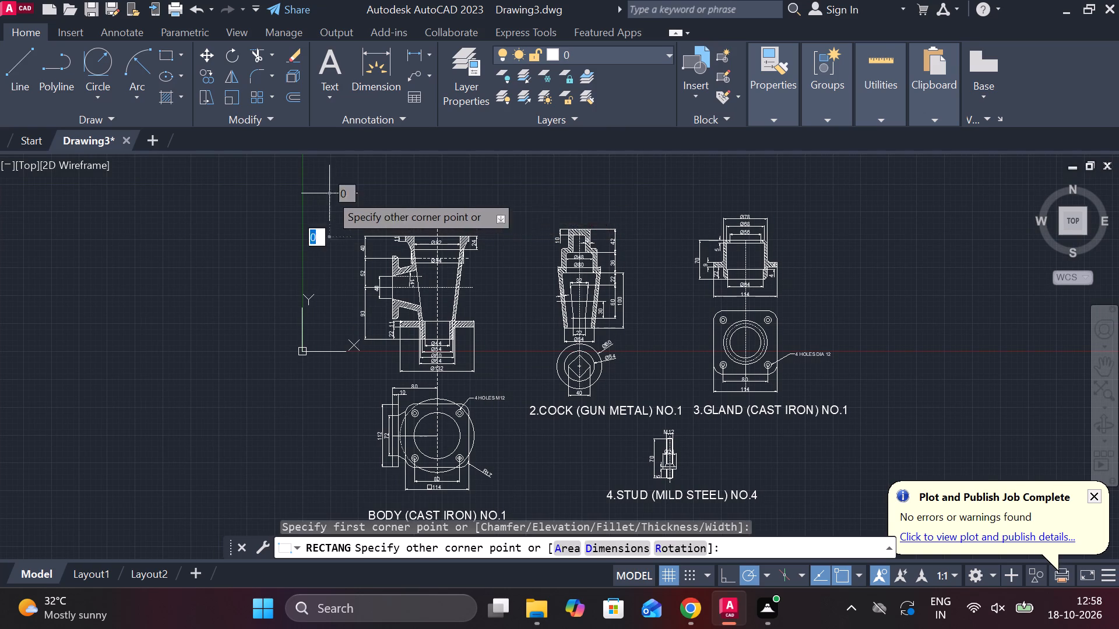
pyautogui.moveTo(896, 335); pyautogui.dragTo(867, 217, button='middle')
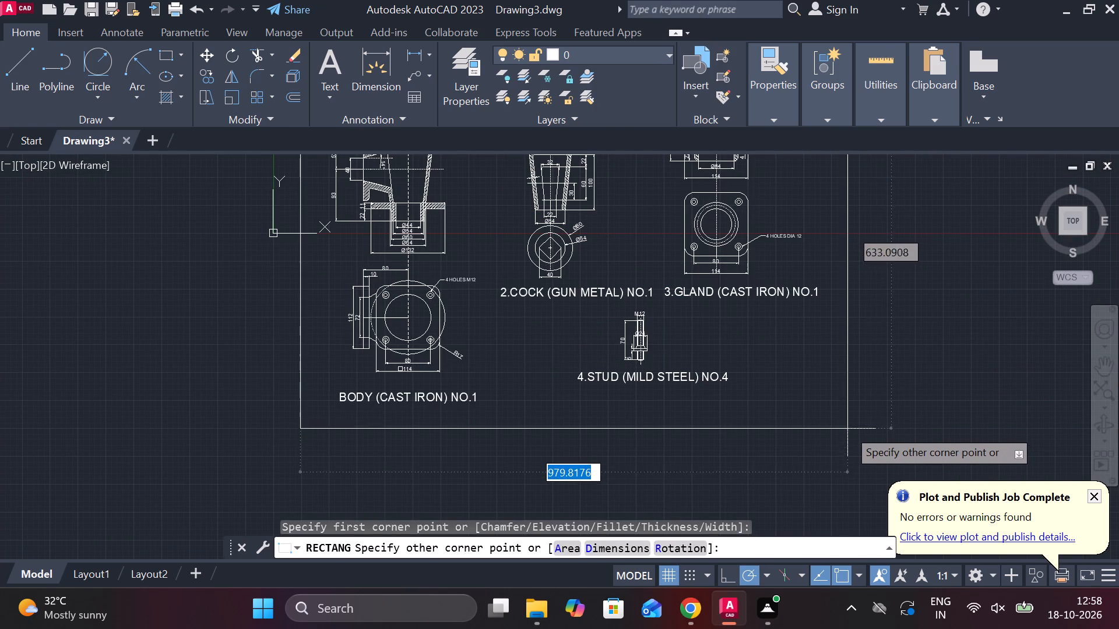
pyautogui.click(832, 420)
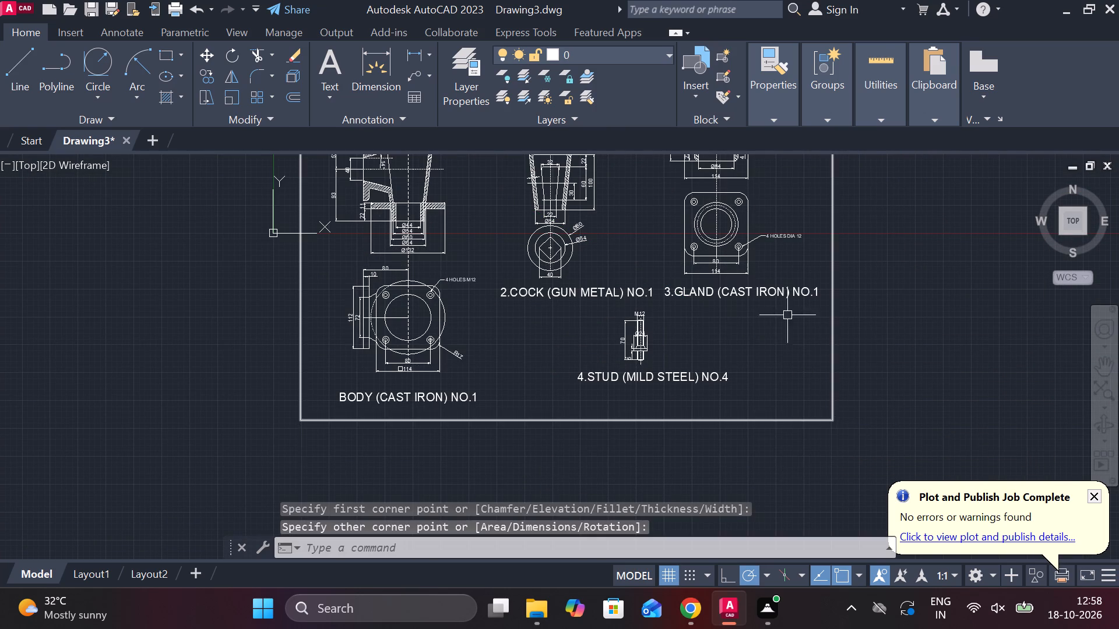
# Stretch the border's top edge upward to leave more room above the part drawings.
pyautogui.moveTo(787, 288); pyautogui.dragTo(813, 484, button='middle')
pyautogui.scroll(1, 684, 296)
pyautogui.moveTo(702, 299); pyautogui.dragTo(739, 338, button='middle')
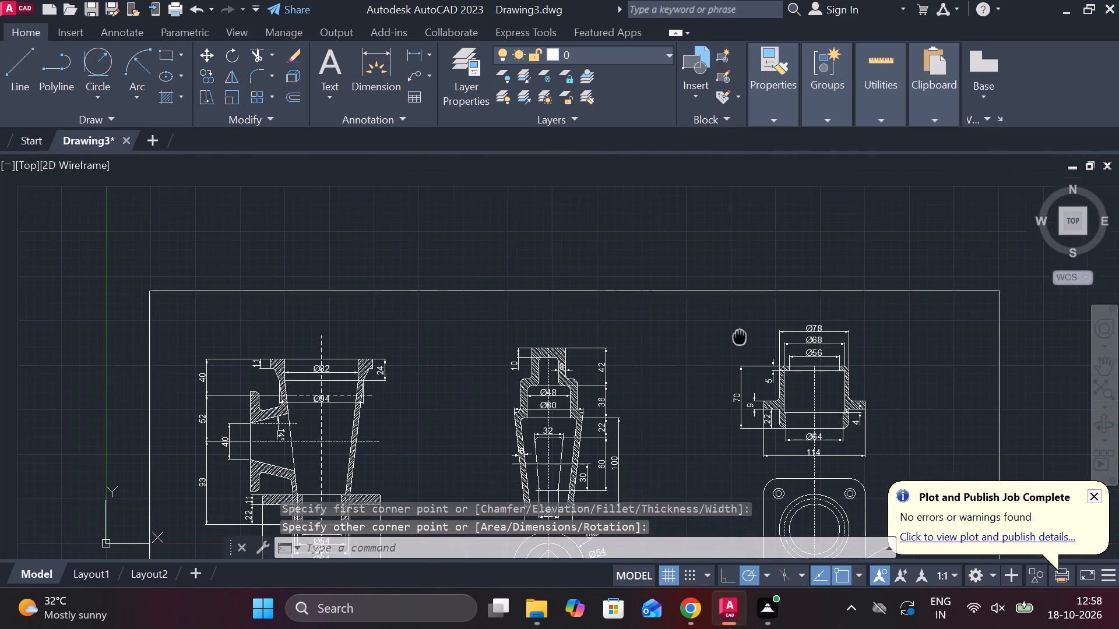
pyautogui.moveTo(739, 338); pyautogui.dragTo(736, 338, button='middle')
pyautogui.click(550, 294)
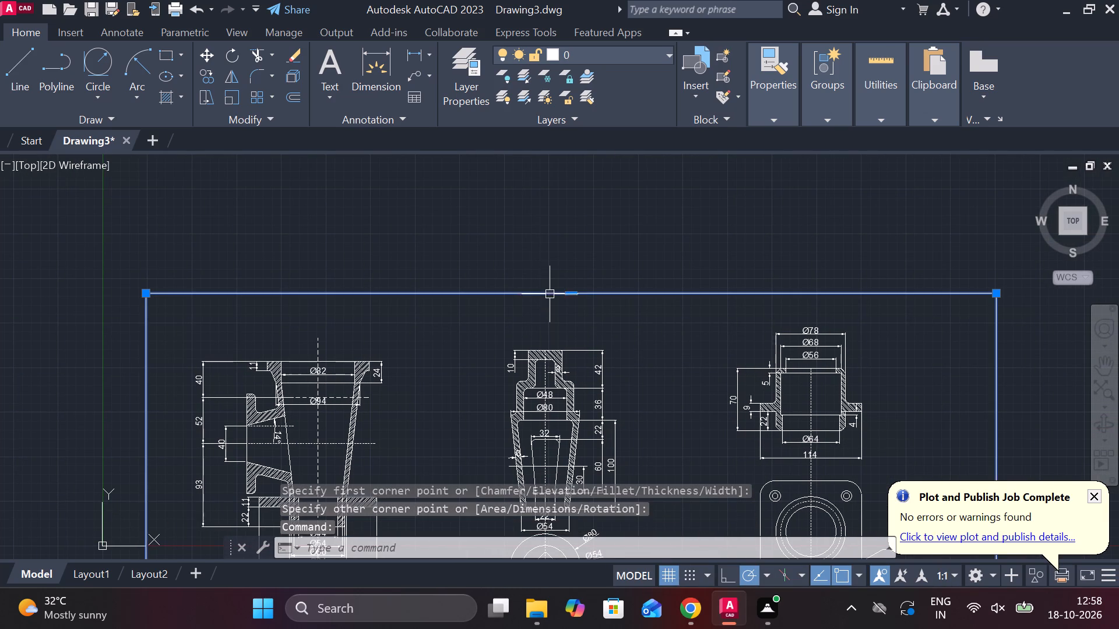
pyautogui.click(567, 294)
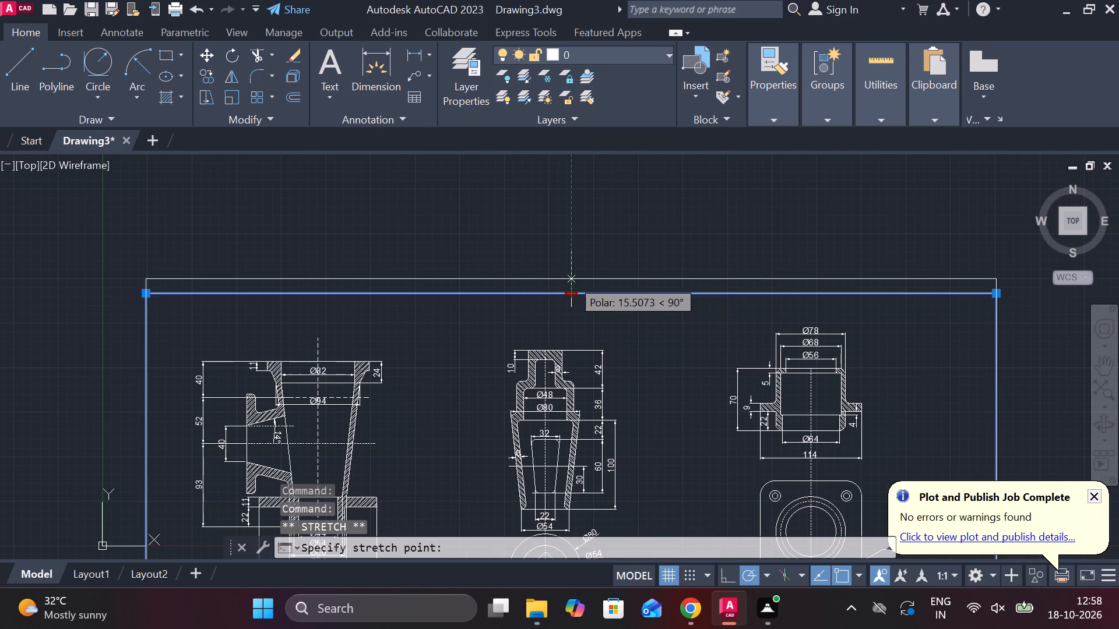
pyautogui.click(571, 268)
pyautogui.press('Escape')
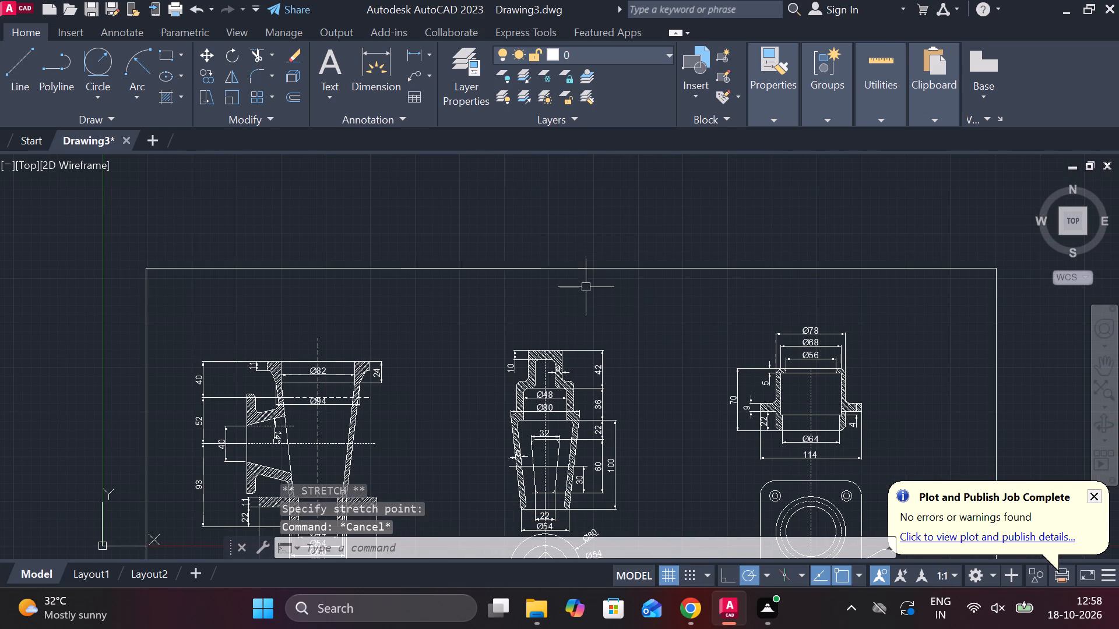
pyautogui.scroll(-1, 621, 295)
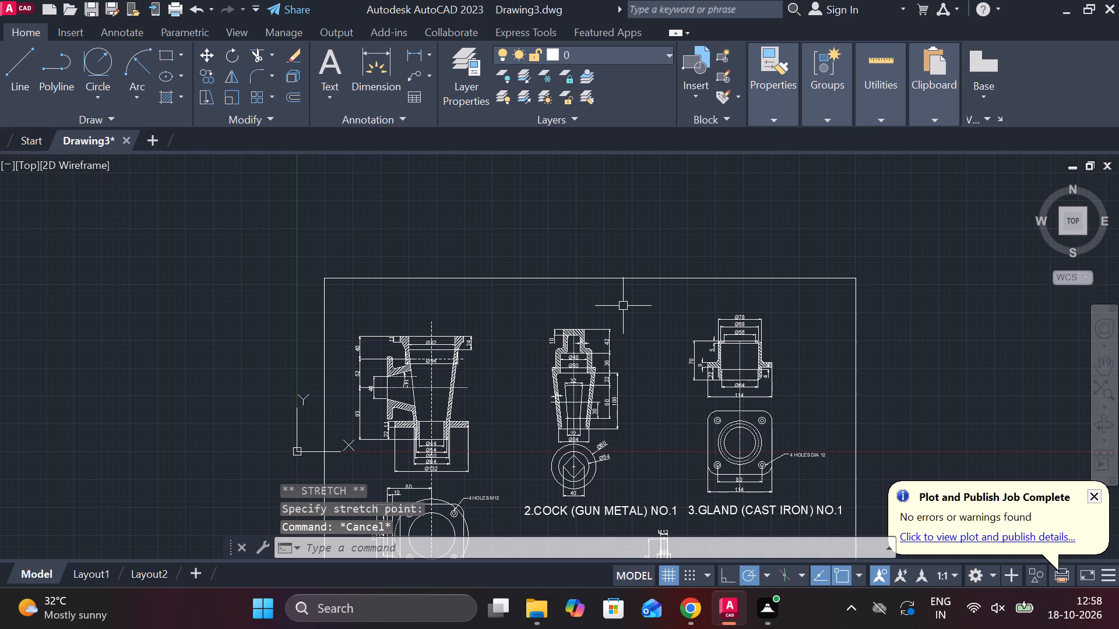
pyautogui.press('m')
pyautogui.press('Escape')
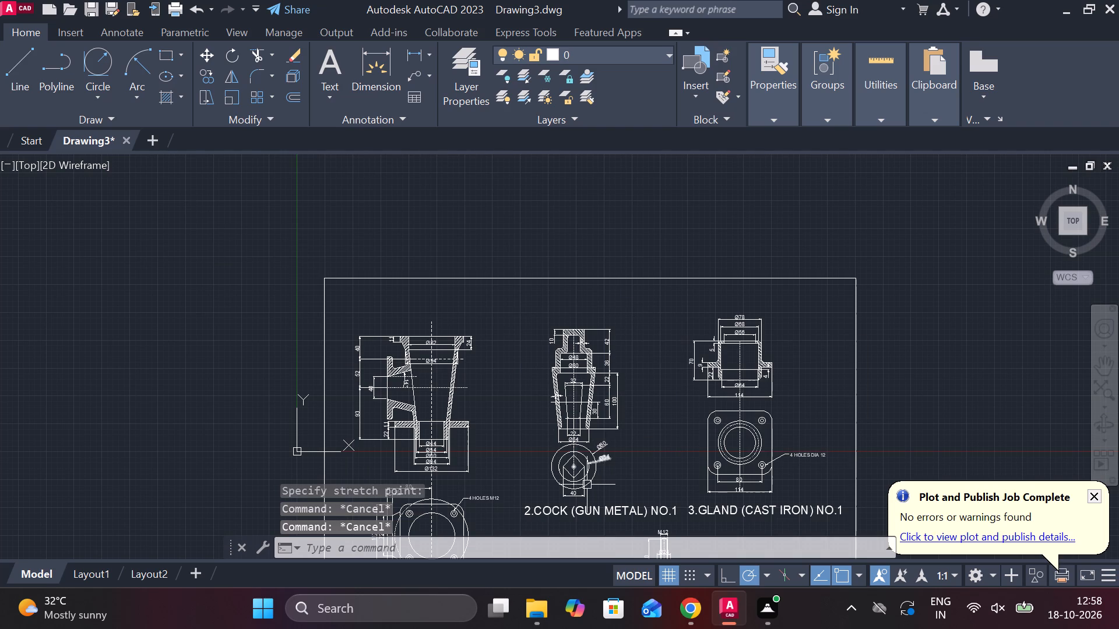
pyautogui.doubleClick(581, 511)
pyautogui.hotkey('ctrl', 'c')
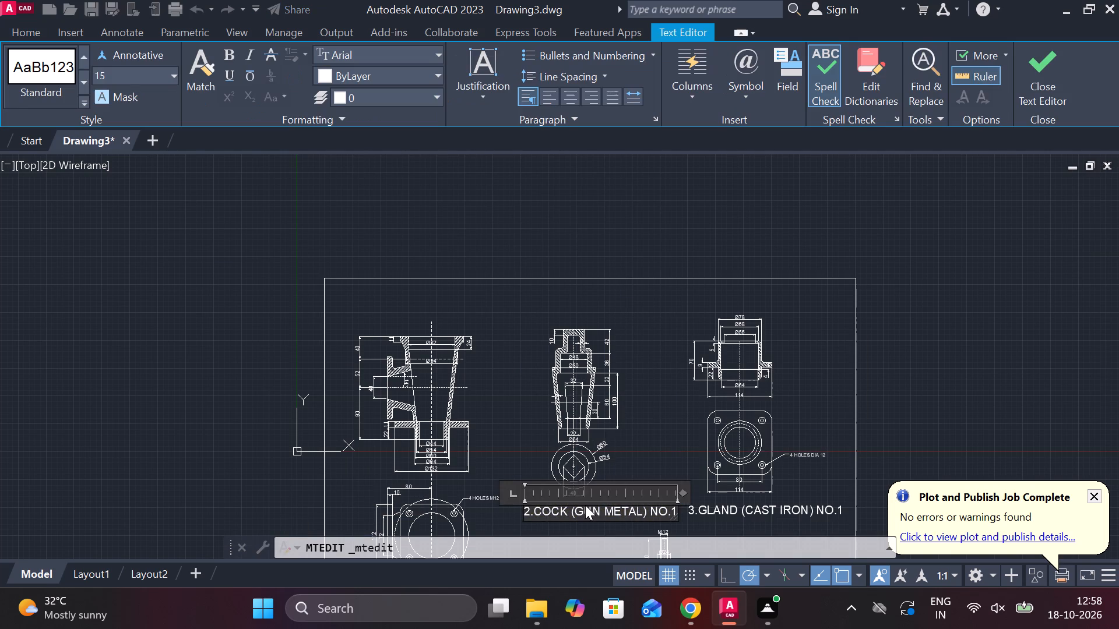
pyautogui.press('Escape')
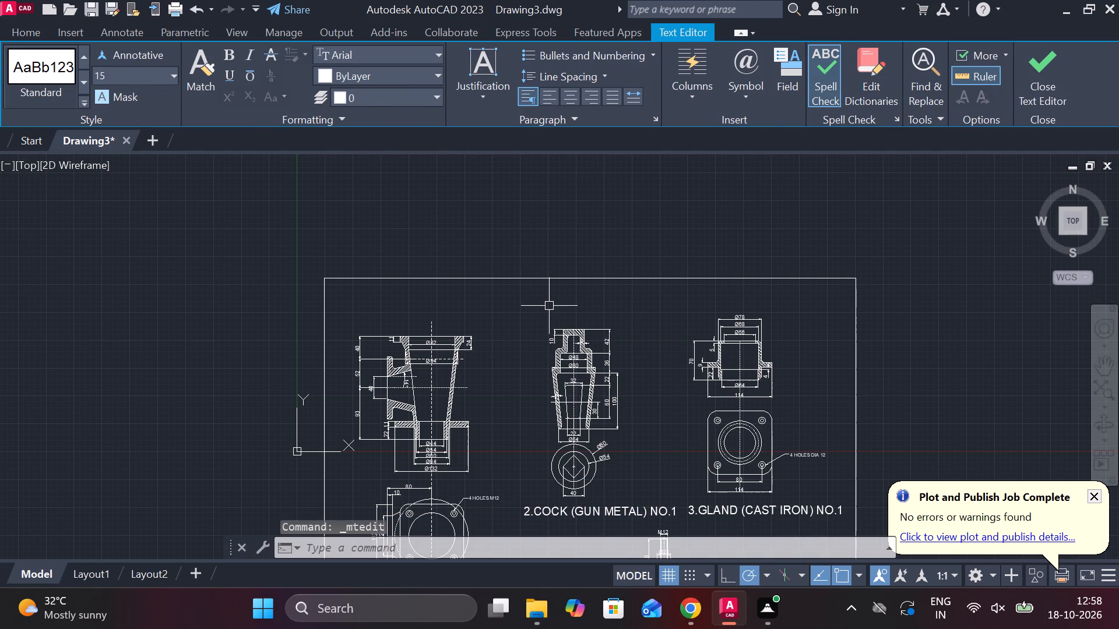
# Copy the cock's title label and paste it just inside the border's top edge, above the cock drawing.
pyautogui.click(597, 506)
pyautogui.hotkey('ctrl', 'c')
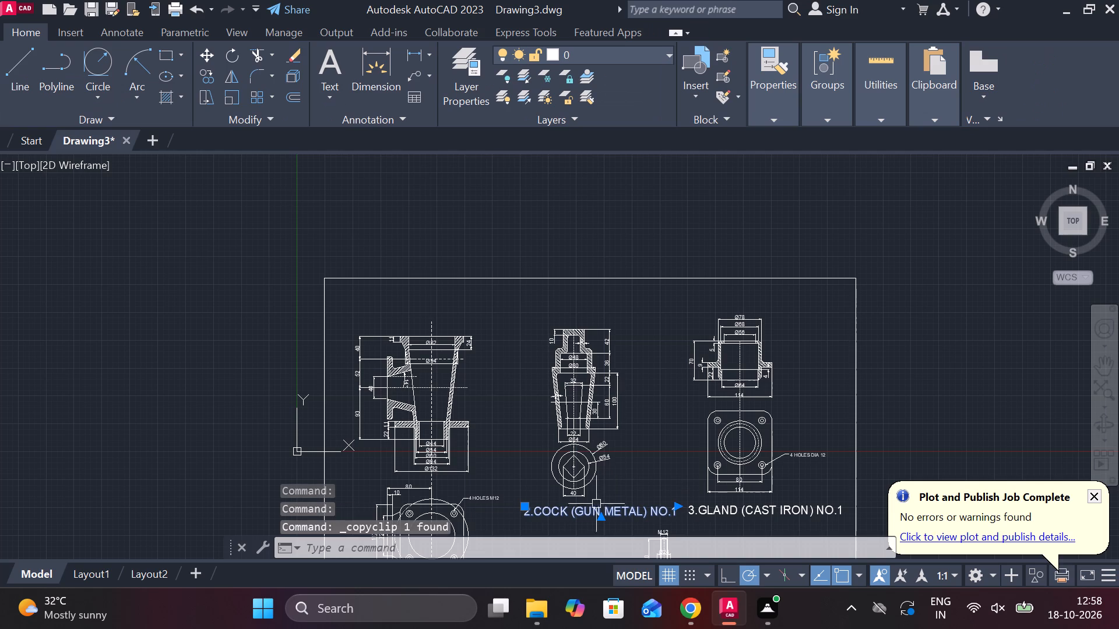
pyautogui.hotkey('ctrl', 'v')
pyautogui.scroll(1, 550, 309)
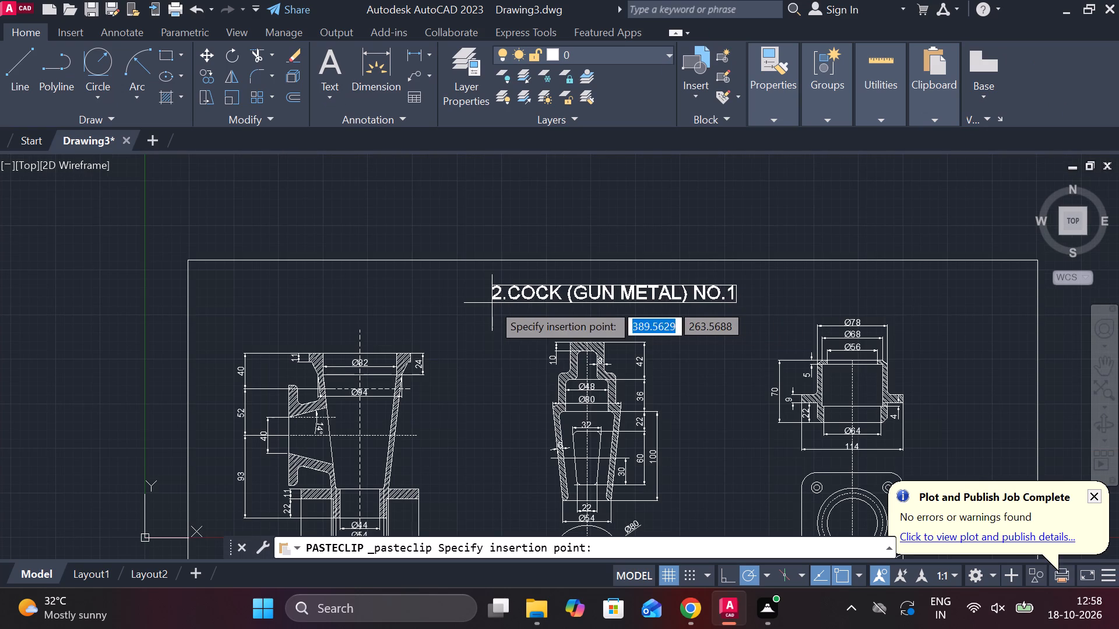
pyautogui.click(492, 303)
# Clear the pasted label's text and set its text height to 20.
pyautogui.doubleClick(545, 299)
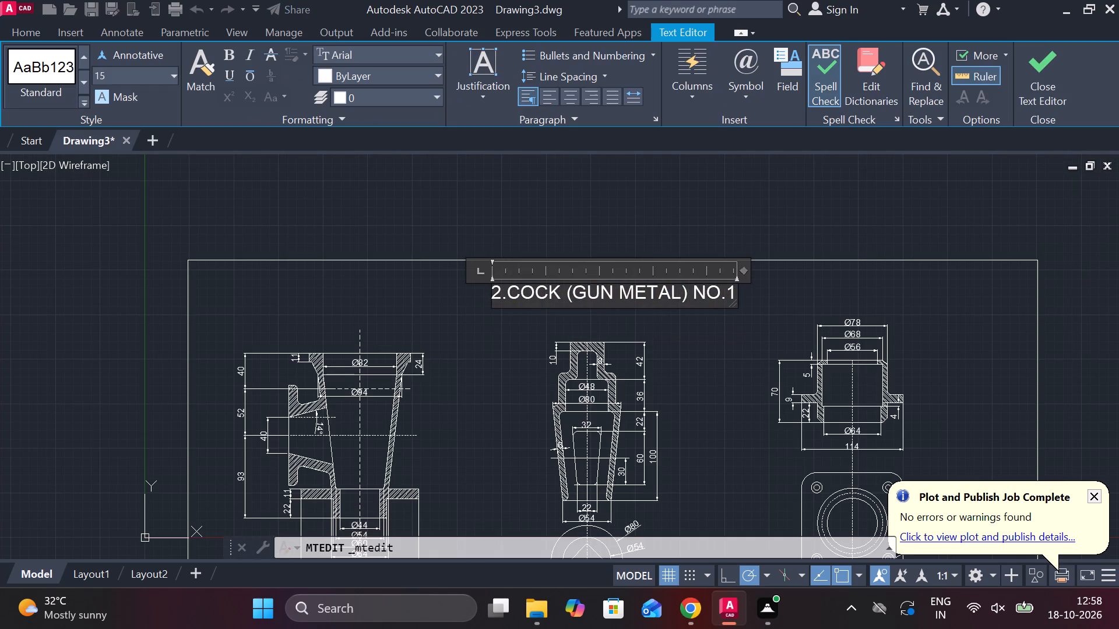
pyautogui.moveTo(733, 296); pyautogui.dragTo(613, 306)
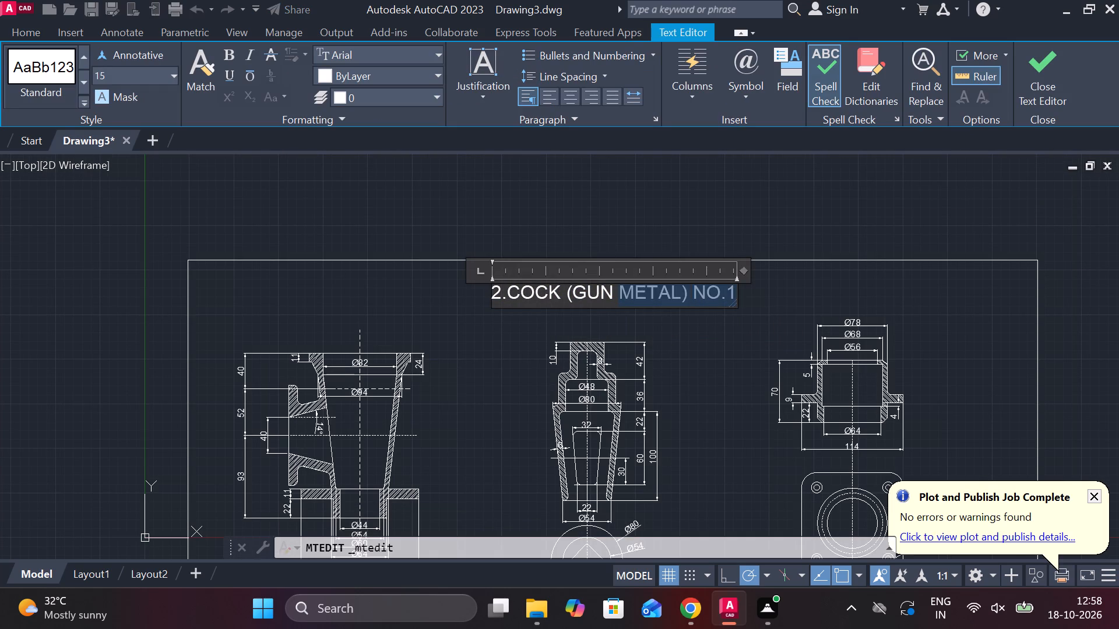
pyautogui.moveTo(613, 306); pyautogui.dragTo(499, 291)
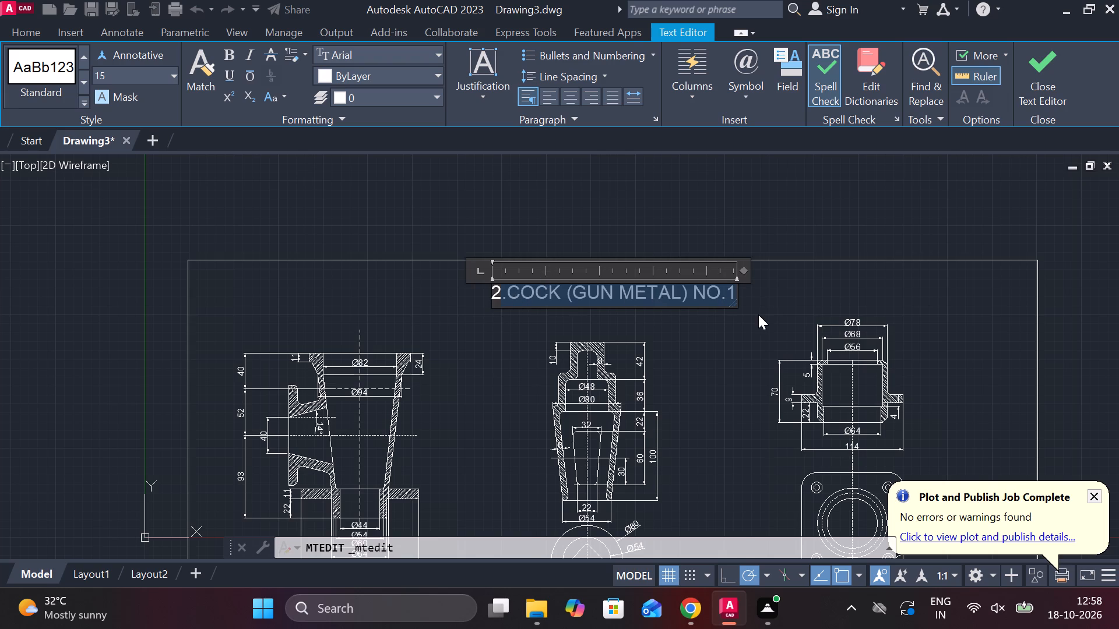
pyautogui.scroll(-1, 758, 314)
pyautogui.scroll(2, 708, 295)
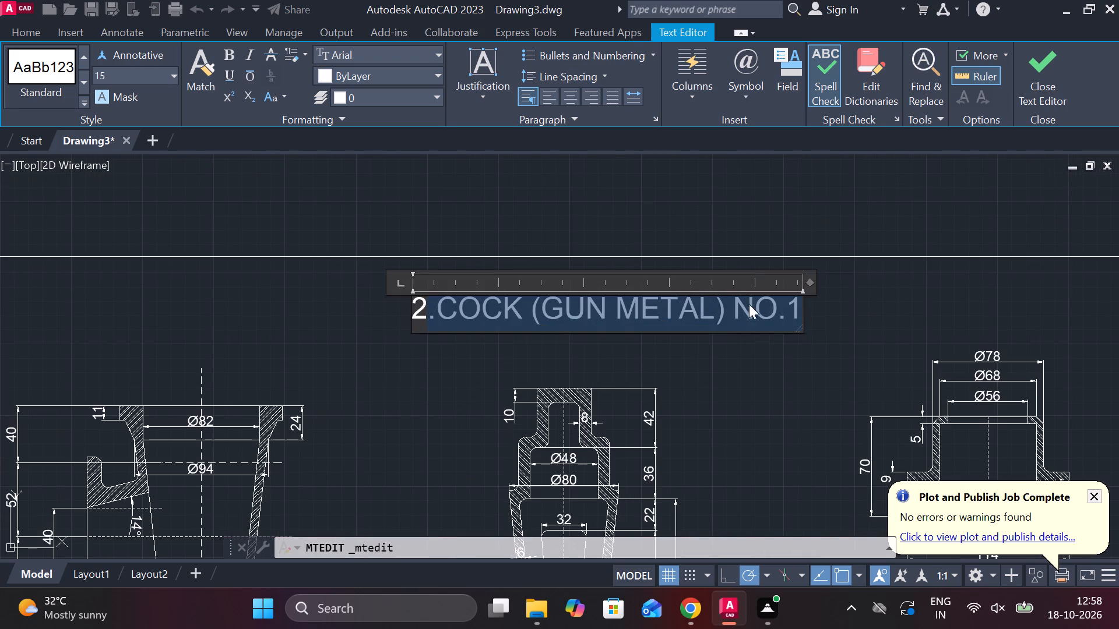
pyautogui.press('BackSpace')
pyautogui.press('BackSpace')
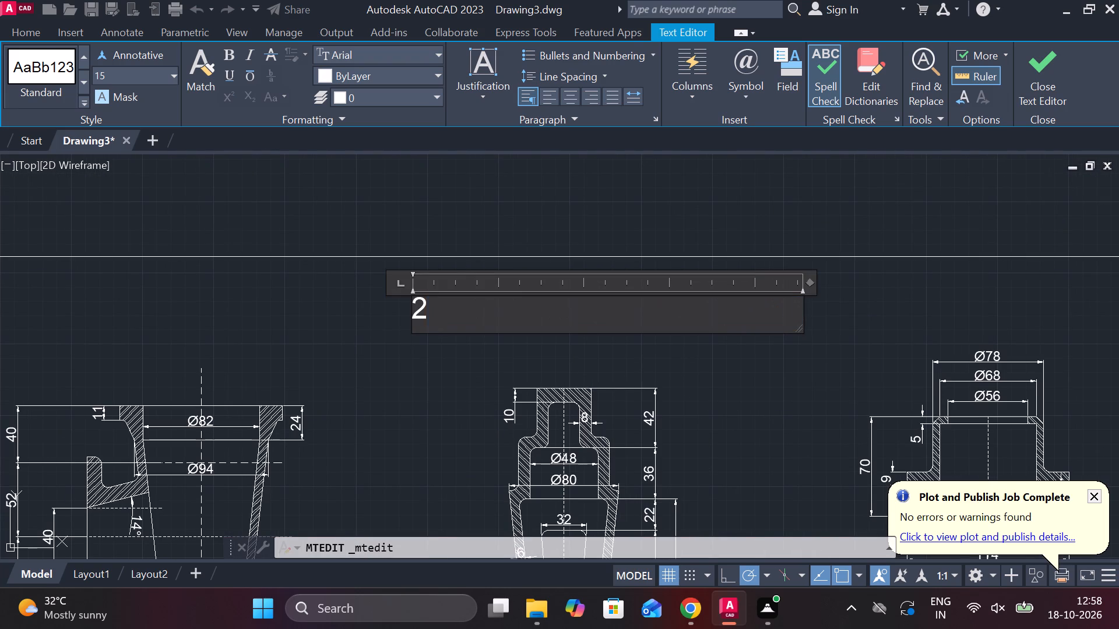
pyautogui.click(172, 77)
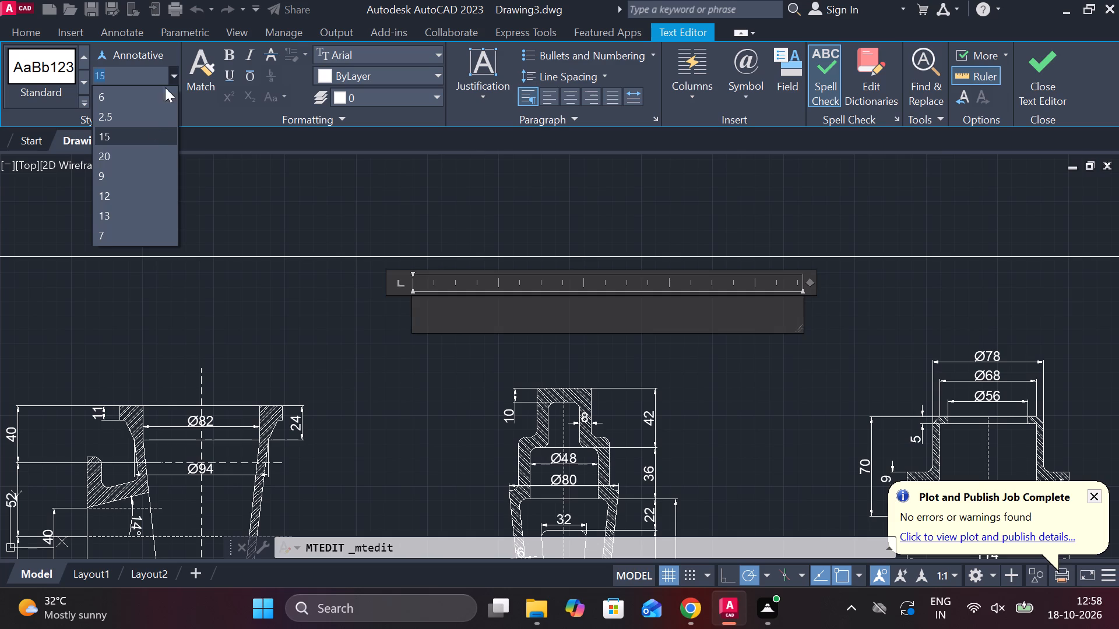
pyautogui.click(108, 156)
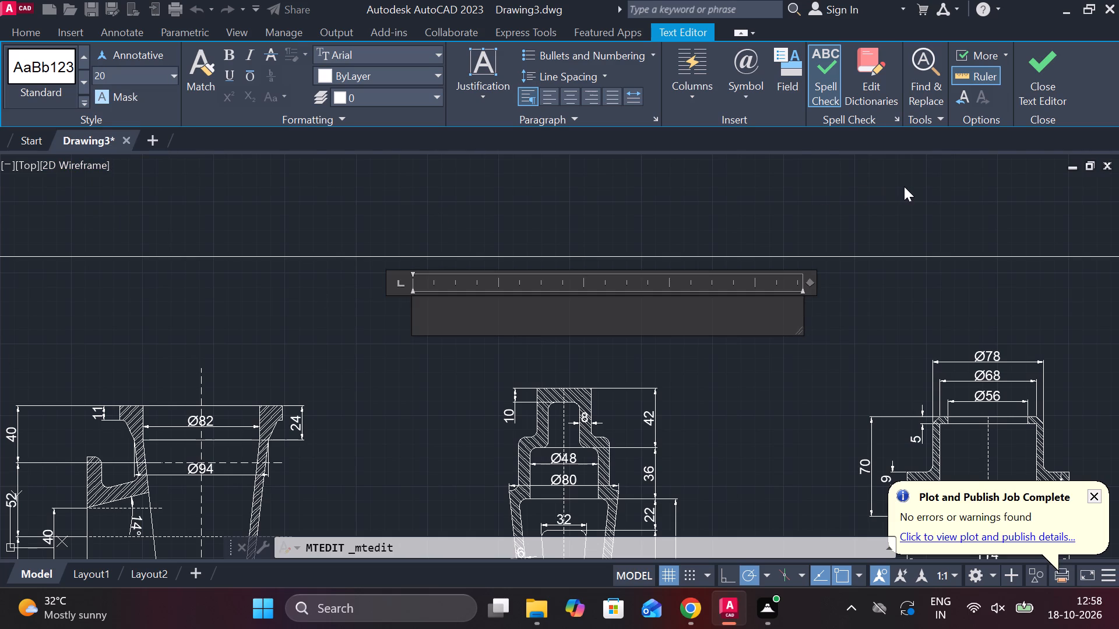
# Enter DETAILS OF BLOW OFF COCK as the sheet title text.
pyautogui.write('DE')
pyautogui.write('TAILS OF')
pyautogui.press('space')
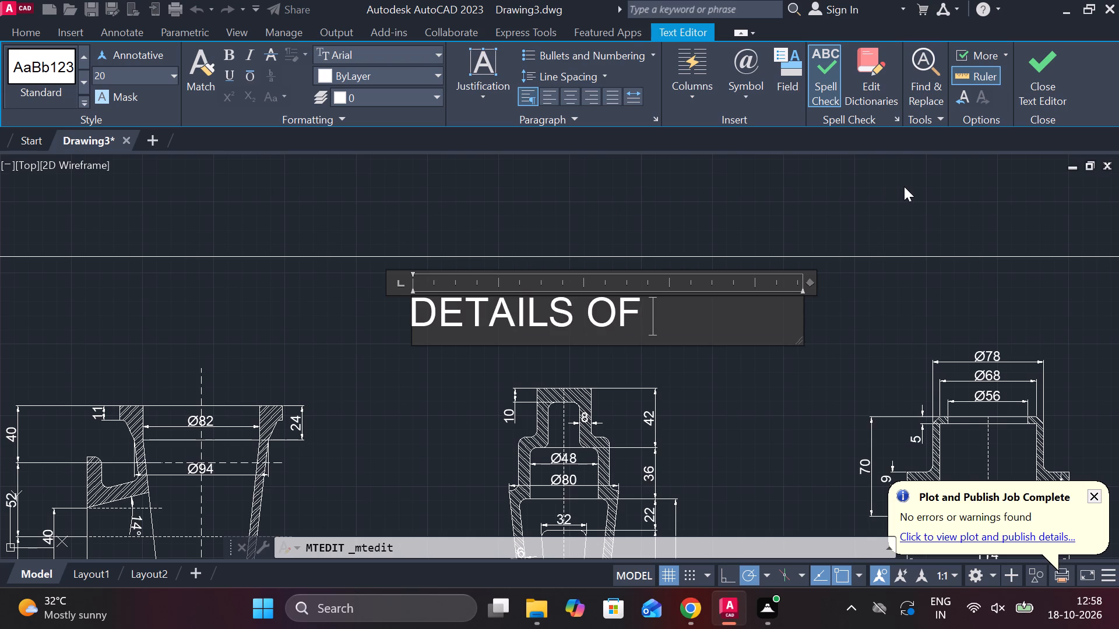
pyautogui.write('BLOW OF')
pyautogui.write('F')
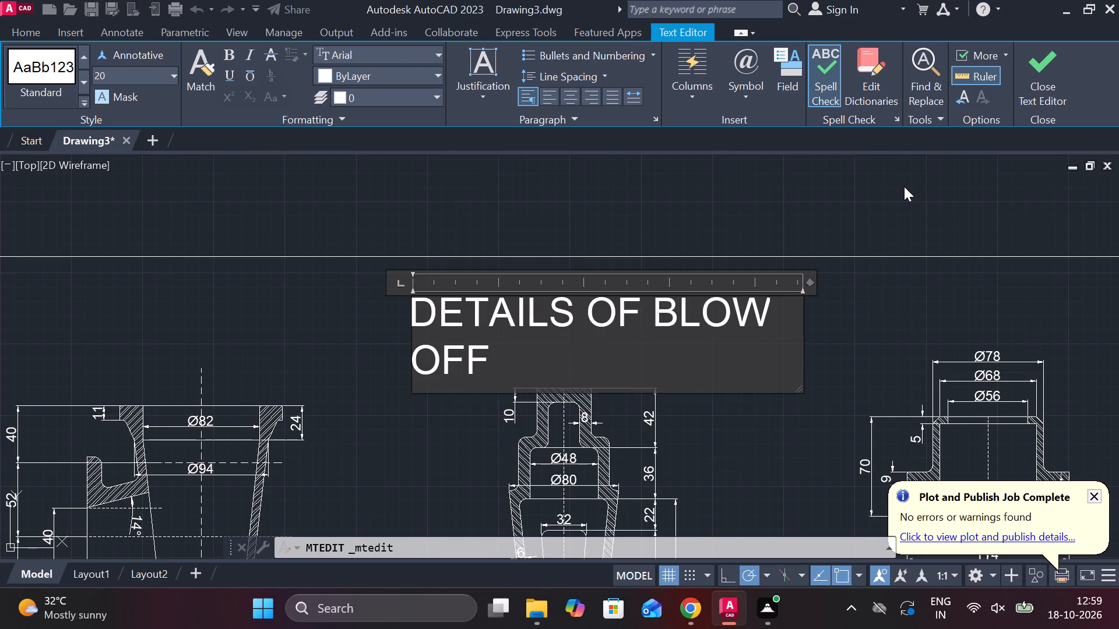
pyautogui.press('space')
pyautogui.write('COCK')
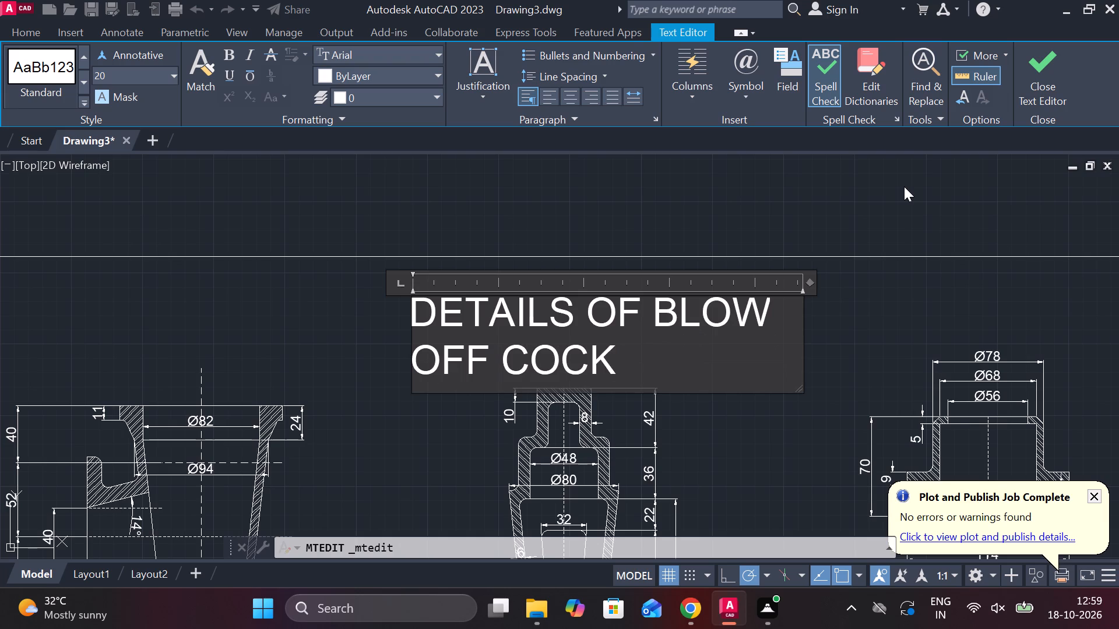
# Centre the sheet title text and widen its text box until DETAILS OF BLOW OFF COCK fits on one line.
pyautogui.click(571, 98)
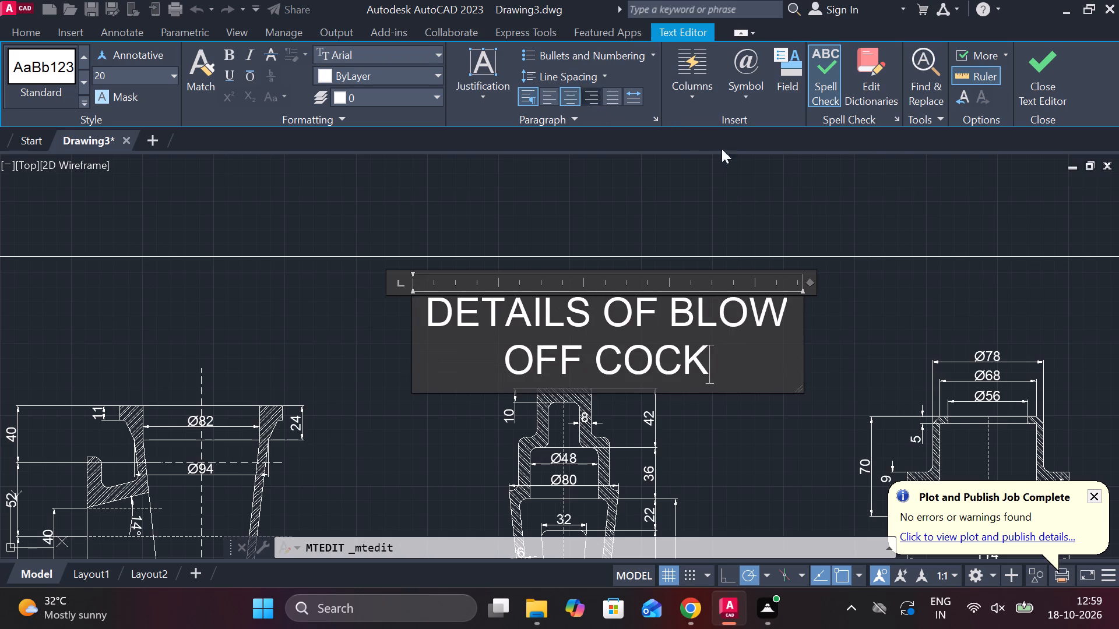
pyautogui.moveTo(800, 330); pyautogui.dragTo(881, 314)
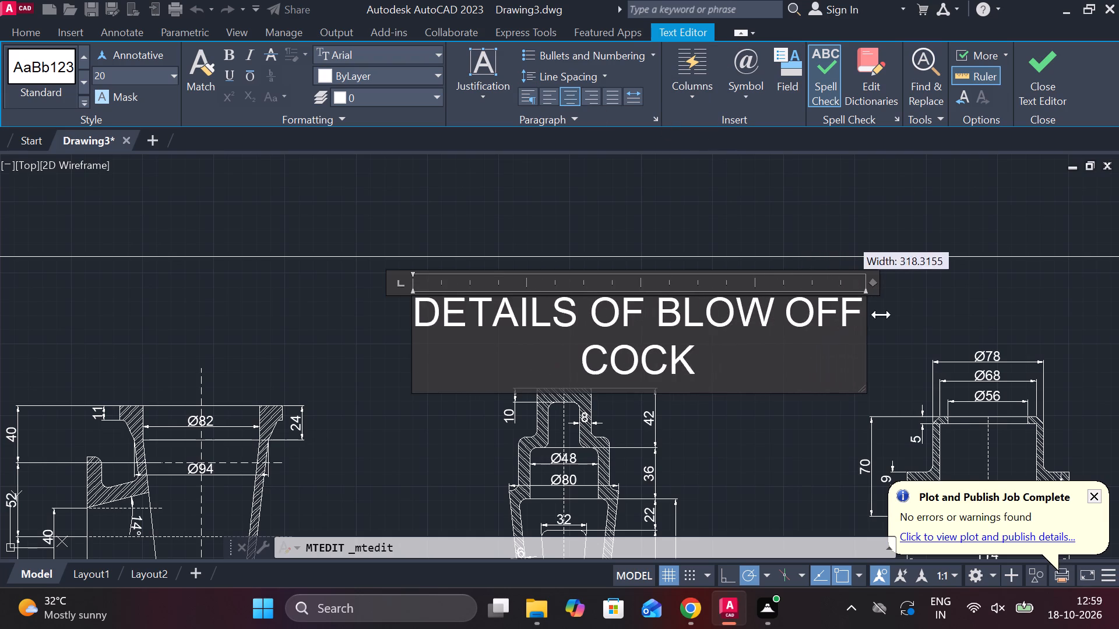
pyautogui.moveTo(881, 314); pyautogui.dragTo(1005, 305)
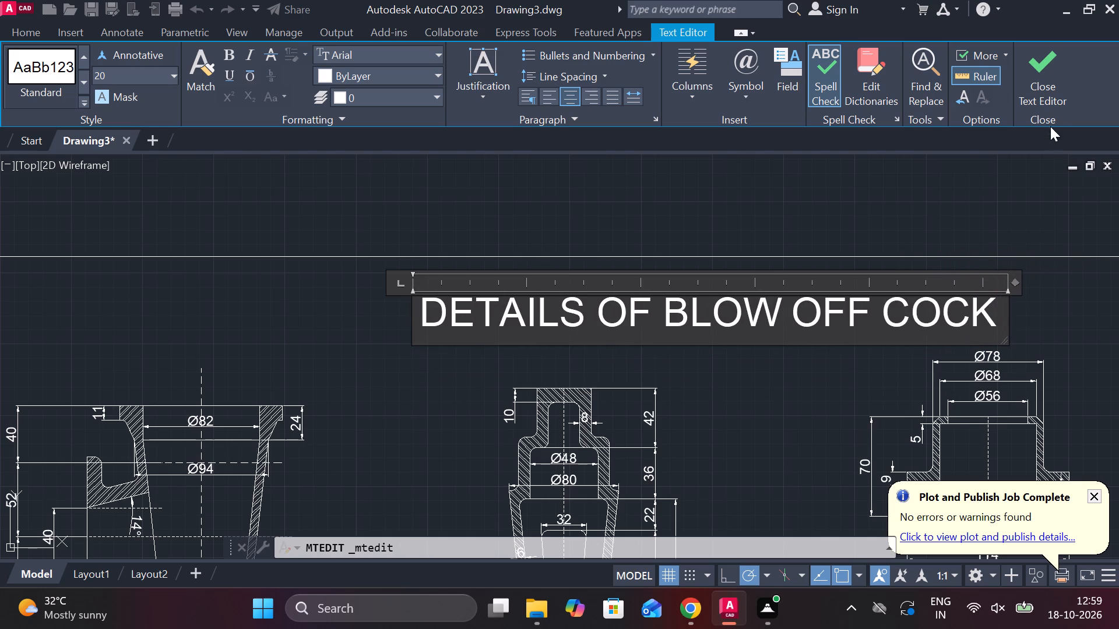
pyautogui.click(1046, 89)
# Move the sheet title about 90 units horizontally towards the body drawing to centre it within the border.
pyautogui.scroll(-2, 854, 328)
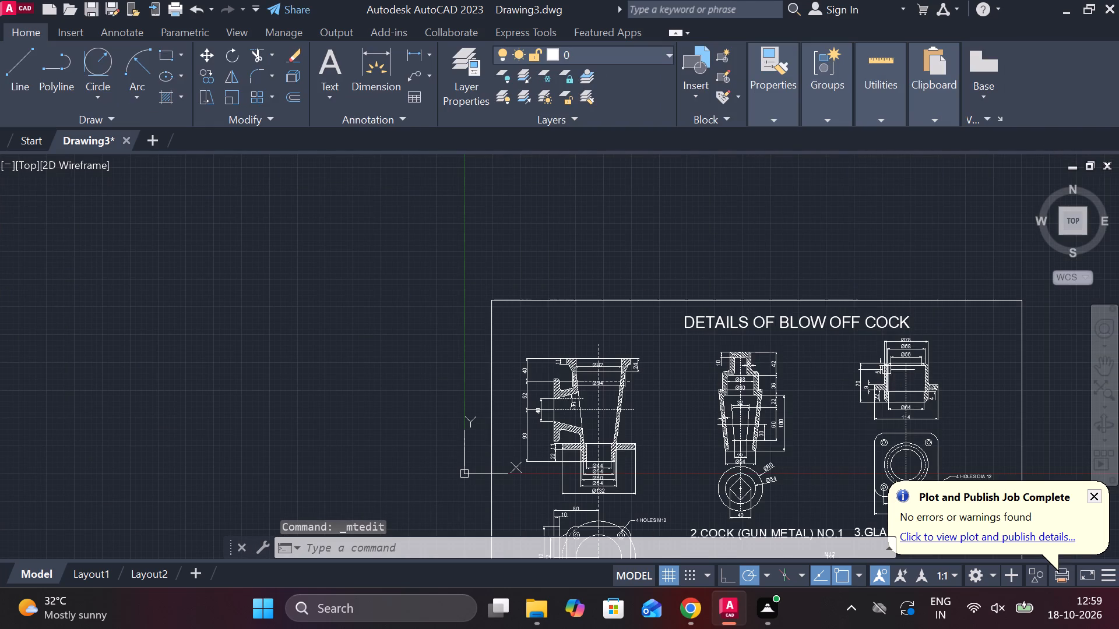
pyautogui.click(840, 330)
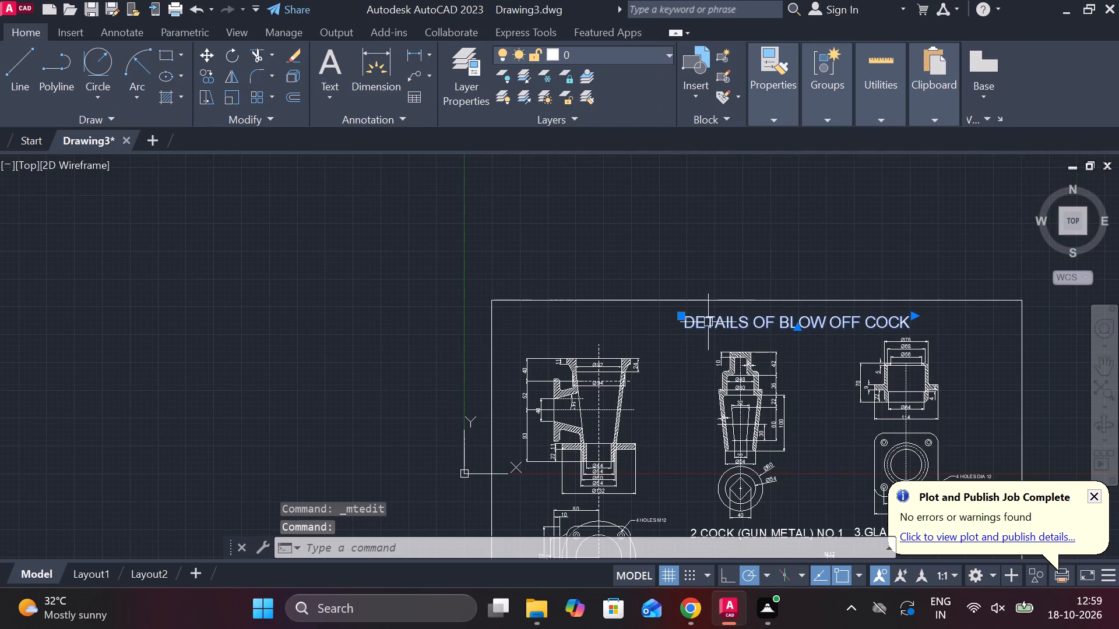
pyautogui.doubleClick(685, 320)
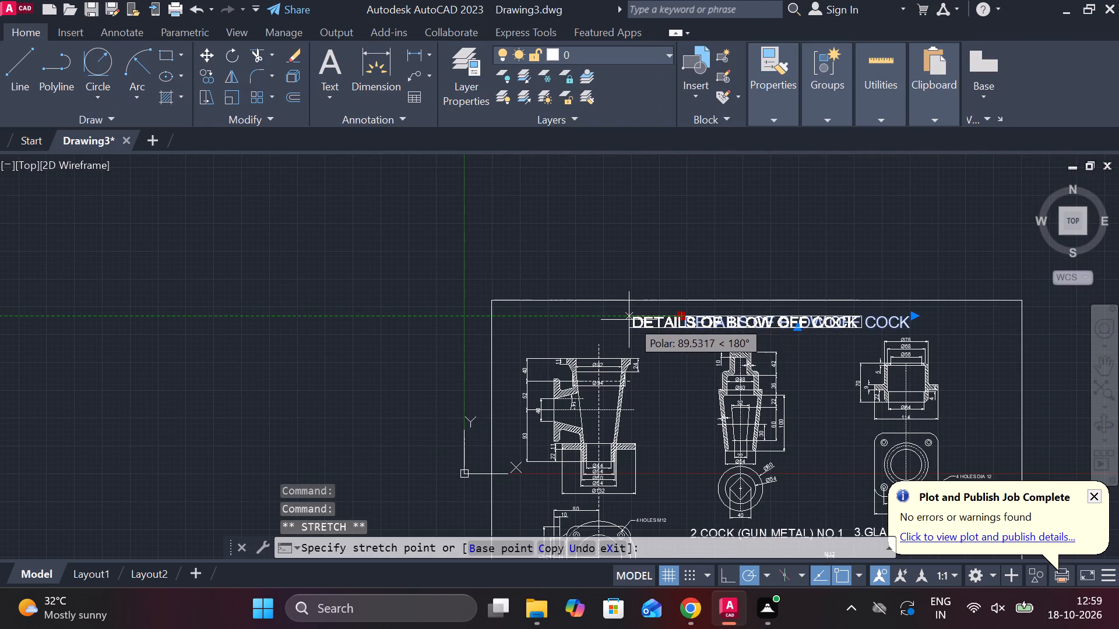
pyautogui.click(629, 320)
pyautogui.press('Escape')
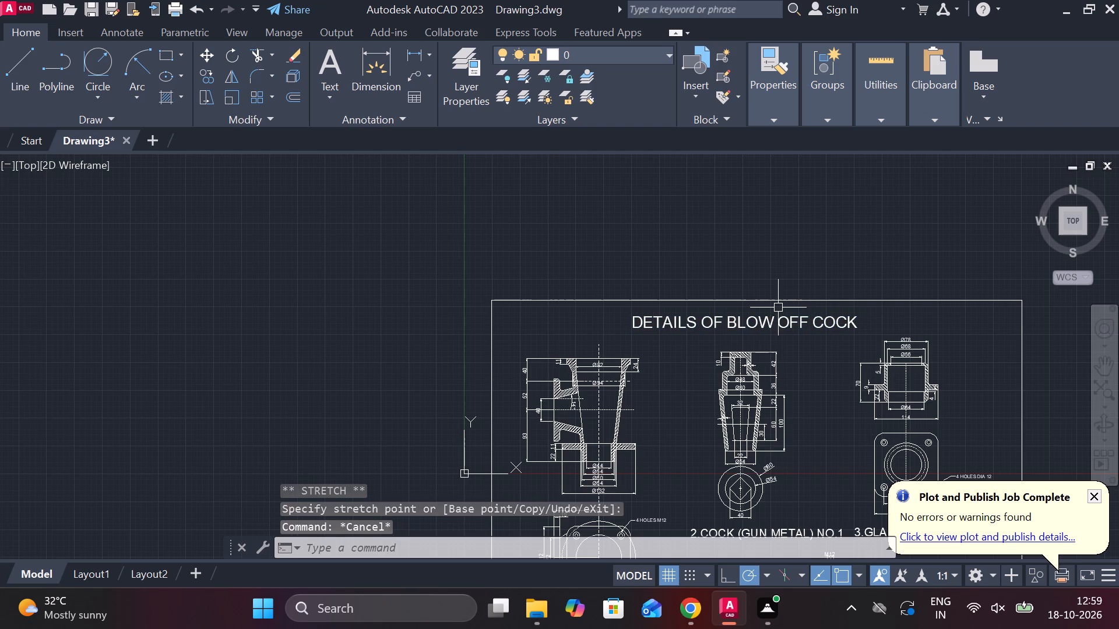
# Save the drawing in the Documents folder under the file name BLOW OFF COCK.
pyautogui.scroll(-1, 755, 296)
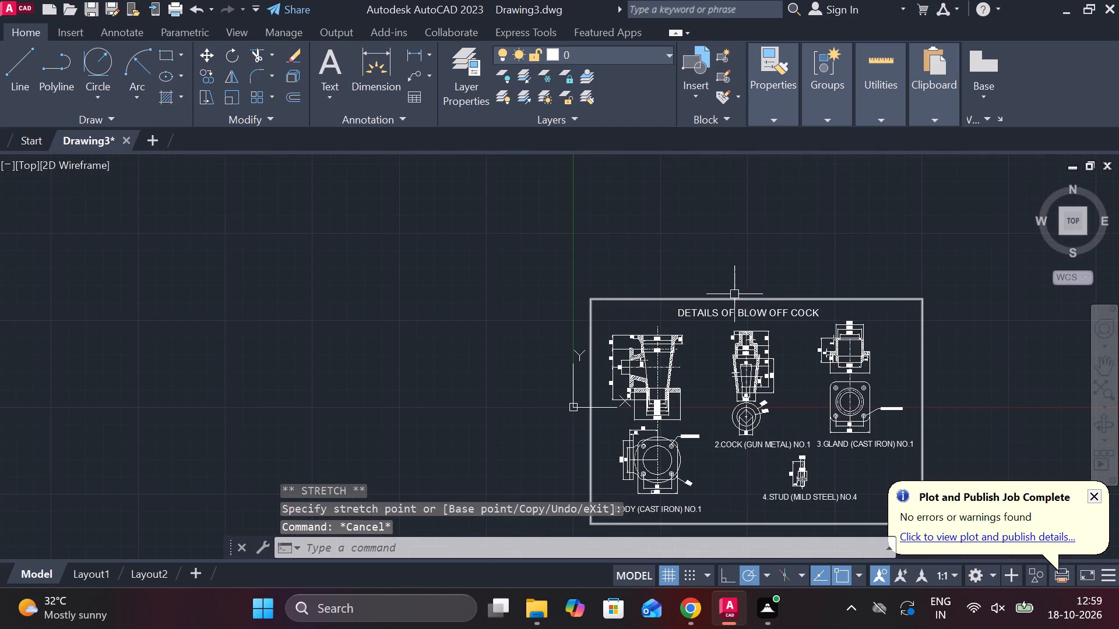
pyautogui.moveTo(843, 348); pyautogui.dragTo(732, 252, button='middle')
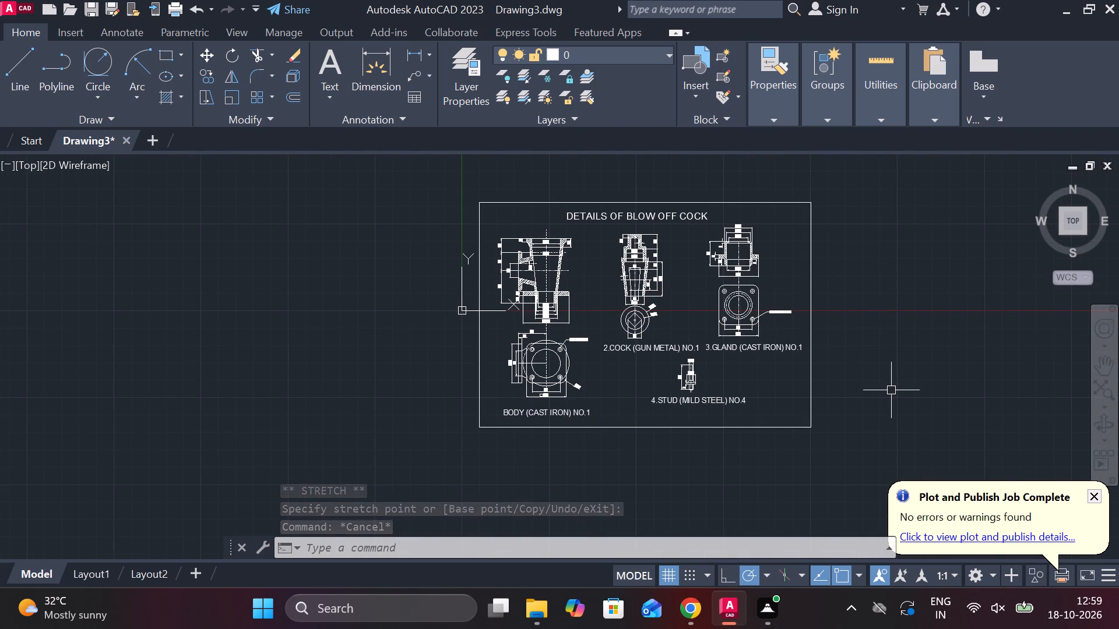
pyautogui.hotkey('ctrl', 's')
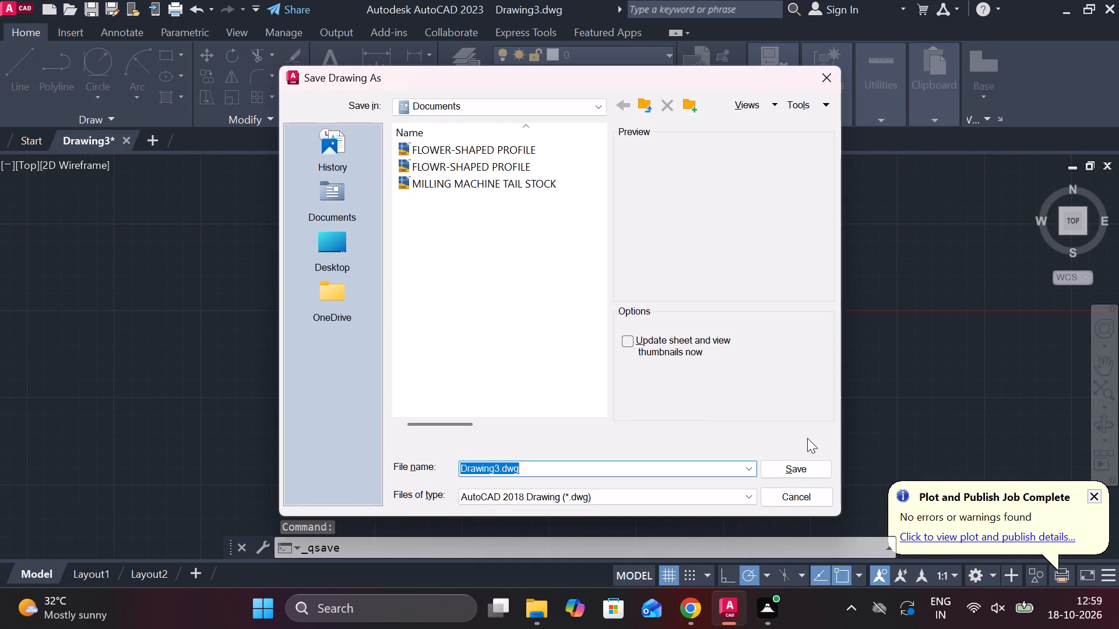
pyautogui.write('BLOW')
pyautogui.press('space')
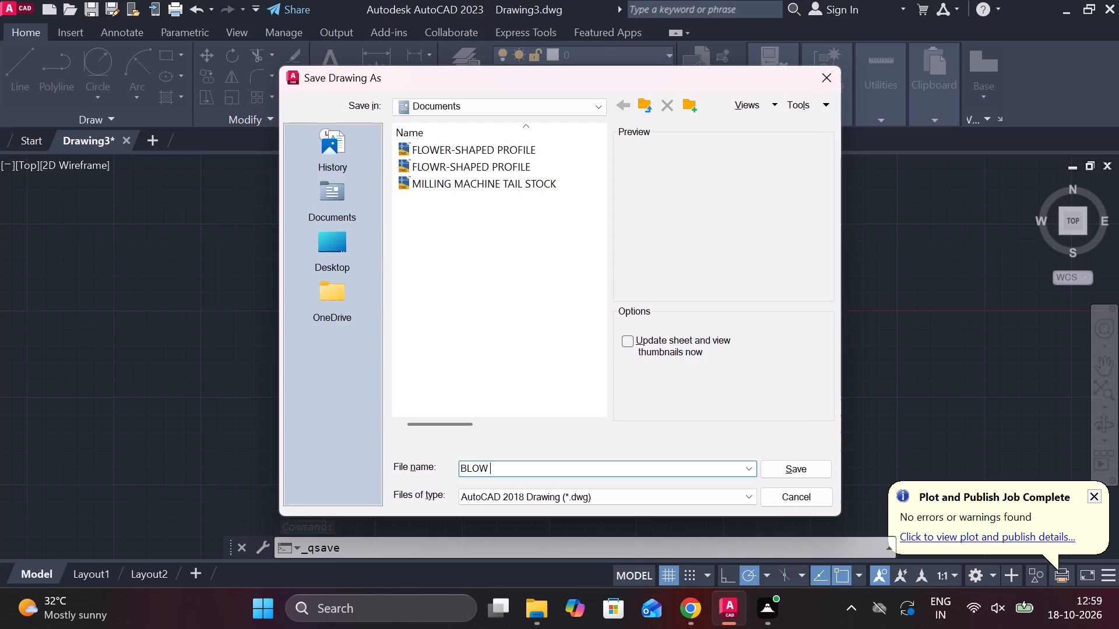
pyautogui.press('o')
pyautogui.write('FF')
pyautogui.press('space')
pyautogui.write('COCK')
pyautogui.click(811, 462)
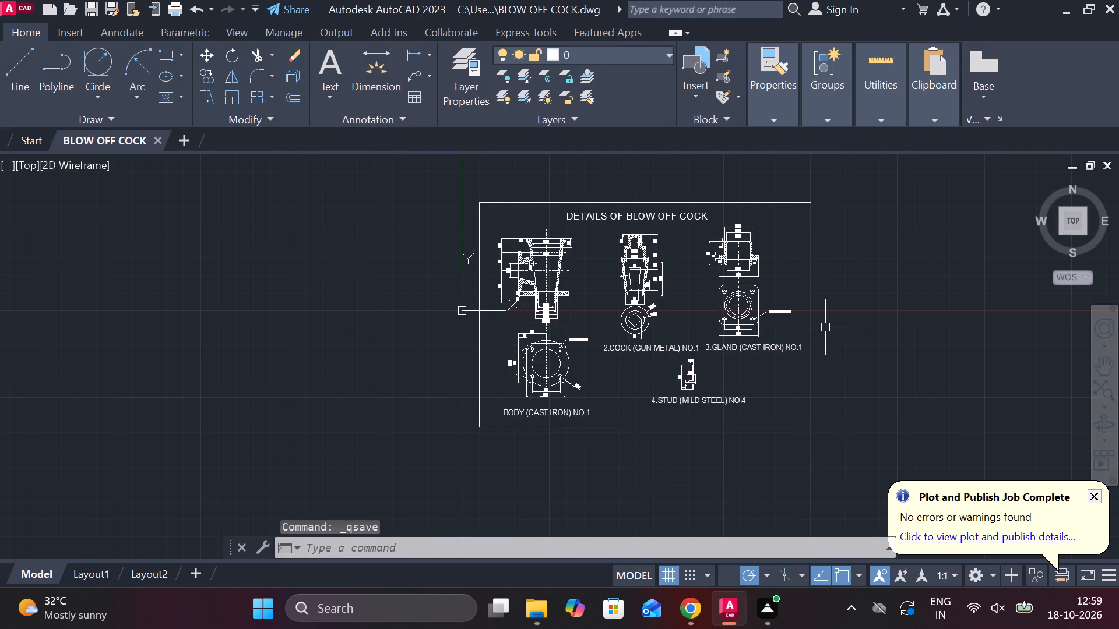
# Save the drawing again and turn off log file recording with LOGFILEOFF.
pyautogui.hotkey('ctrl', 's')
pyautogui.write('LOG')
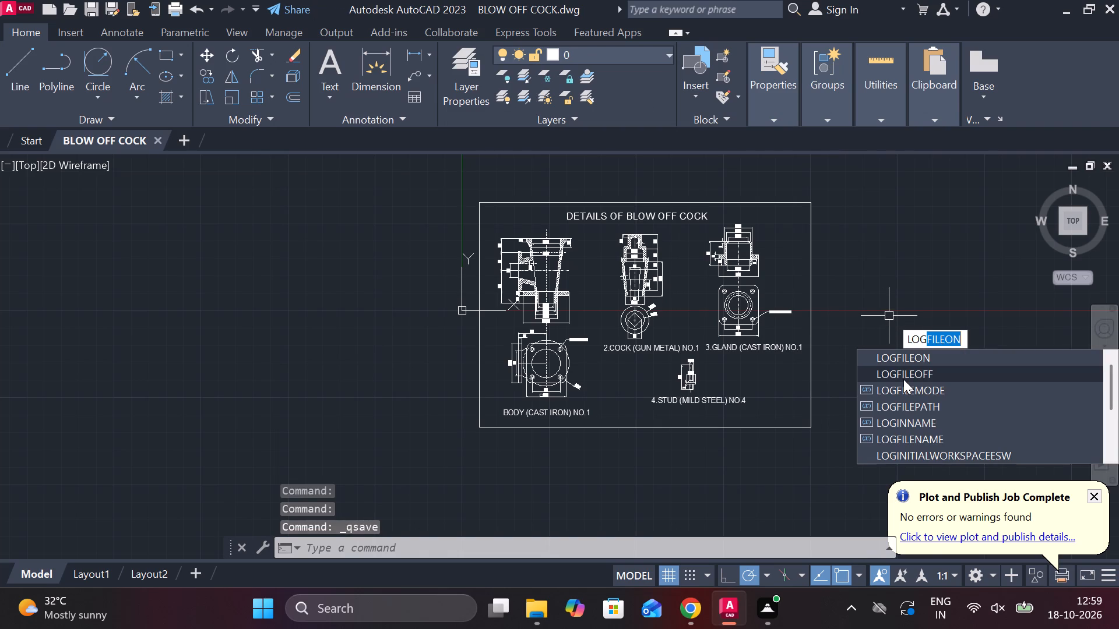
pyautogui.click(900, 376)
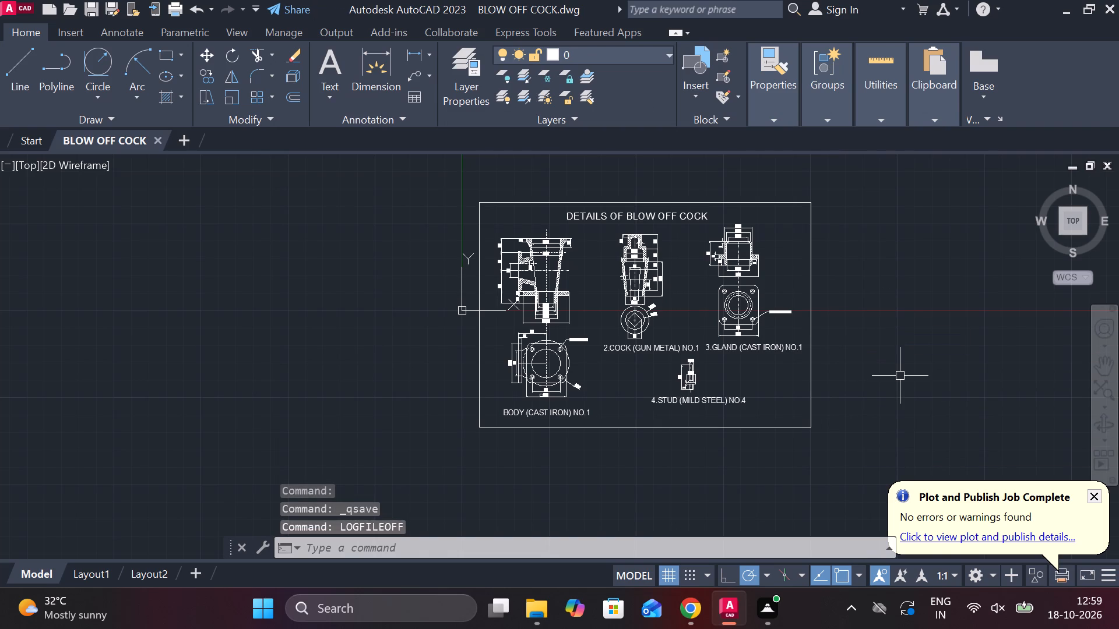
pyautogui.hotkey('ctrl', 's')
# Set up a plot with the DWG To PDF.pc3 plotter and landscape orientation.
pyautogui.write('PLOT')
pyautogui.click(940, 398)
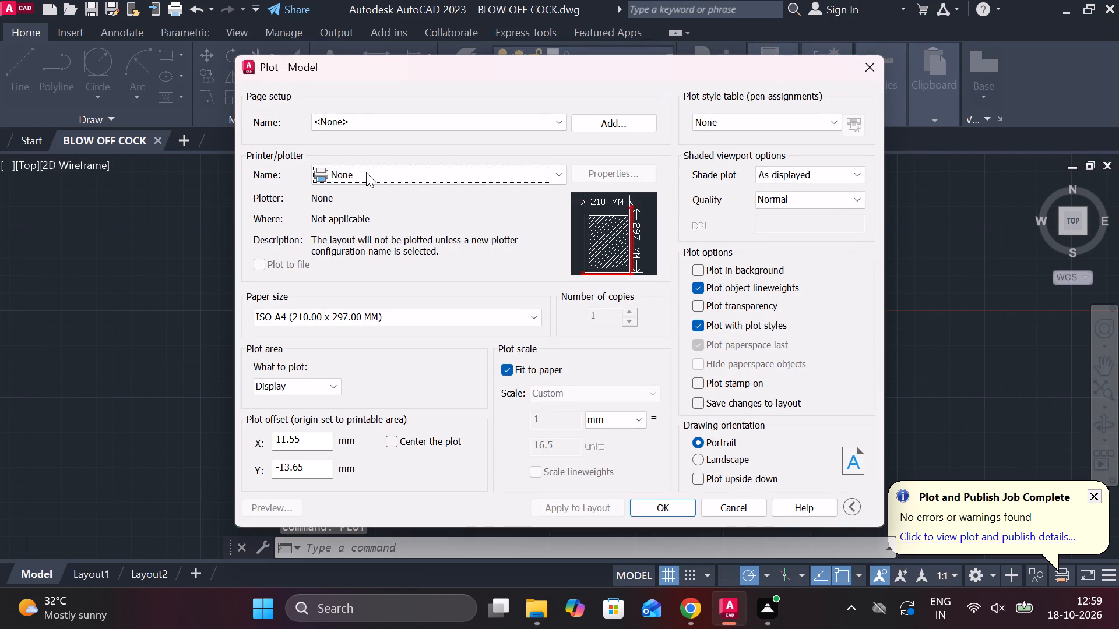
pyautogui.click(414, 174)
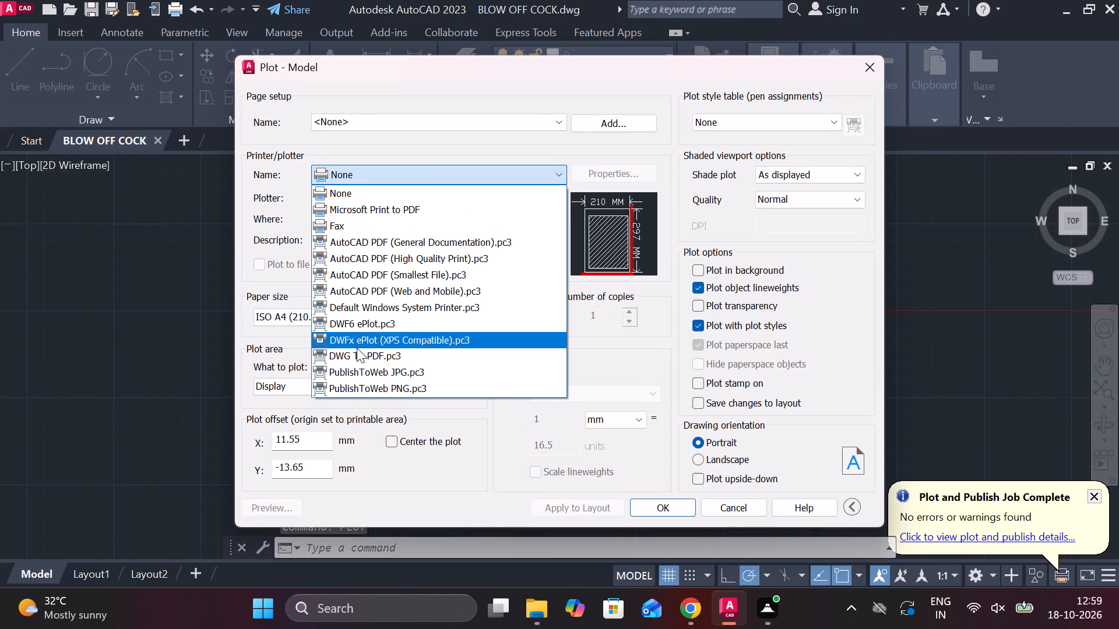
pyautogui.click(365, 362)
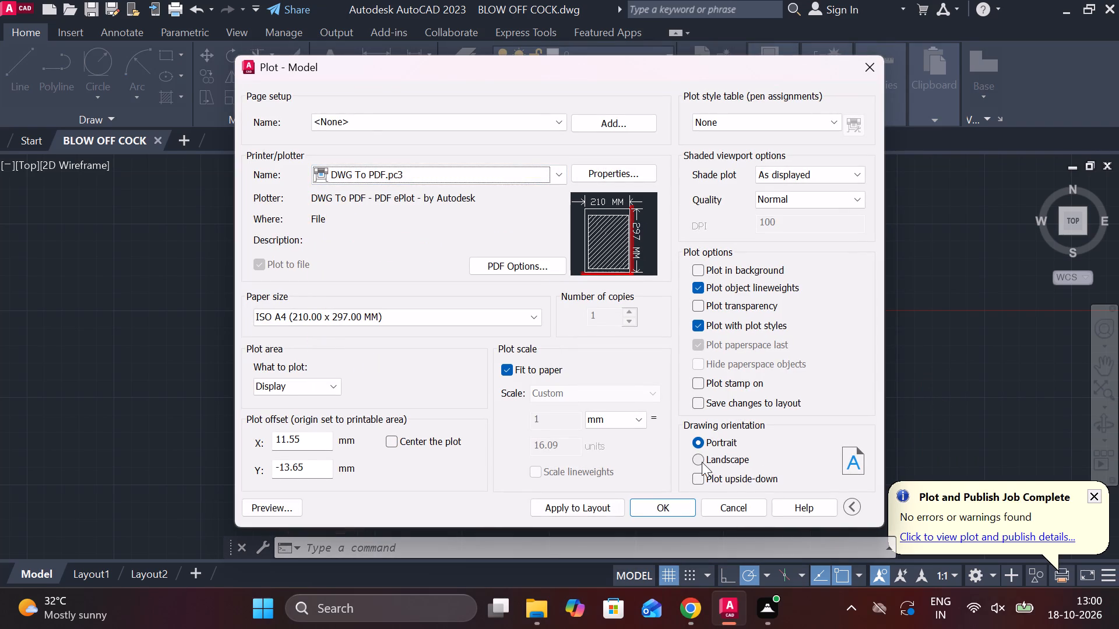
pyautogui.click(702, 462)
# Set the plot area to a window drawn slightly outside the sheet border on all sides.
pyautogui.click(330, 383)
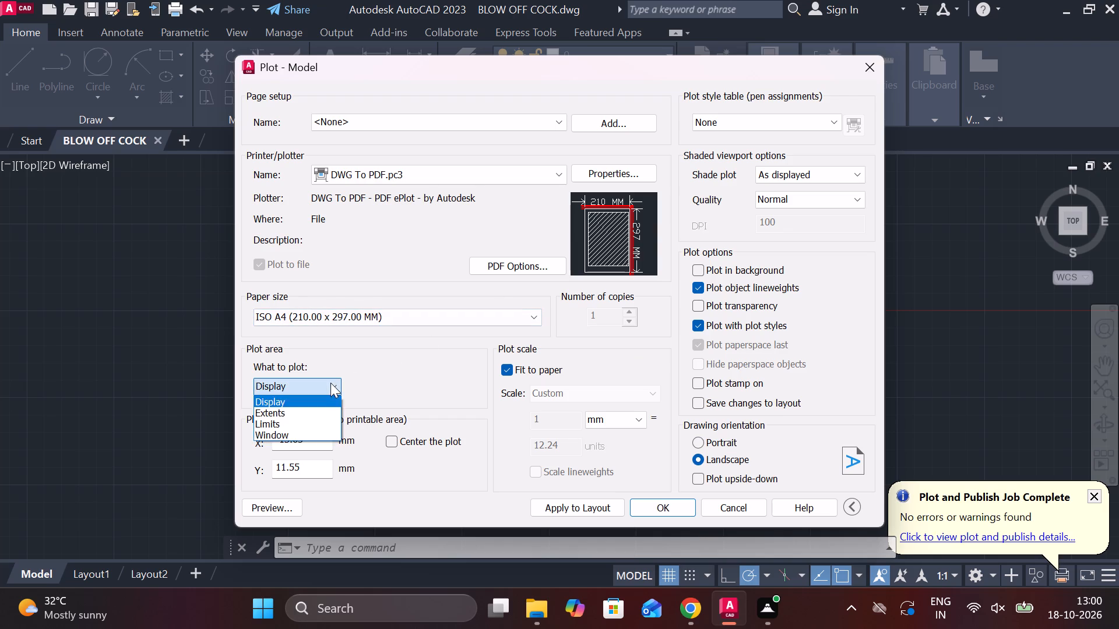
pyautogui.click(294, 437)
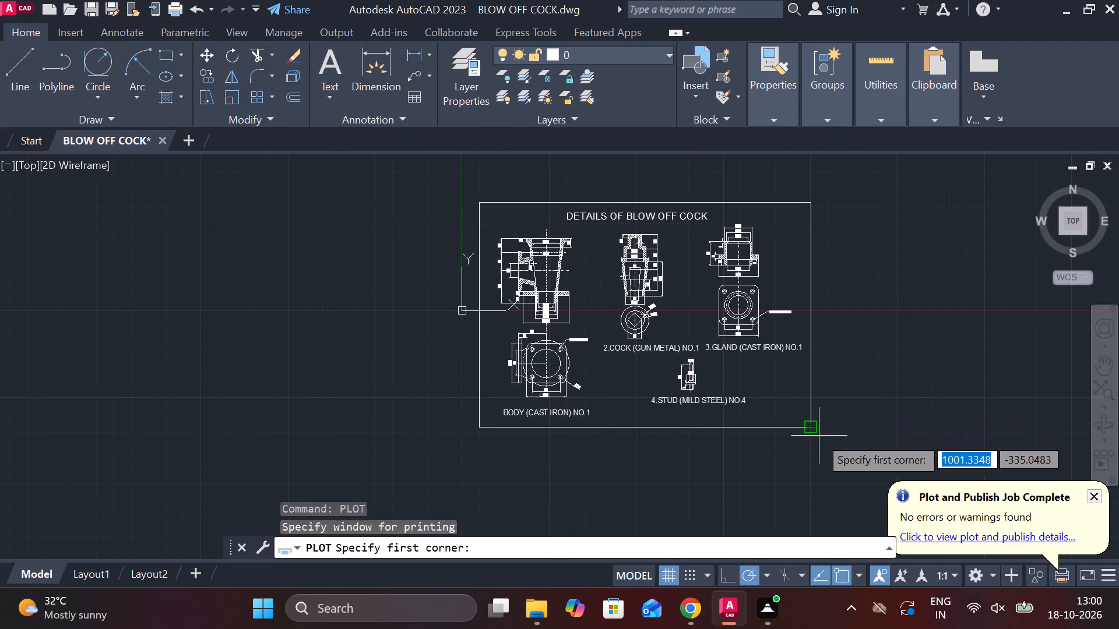
pyautogui.click(828, 439)
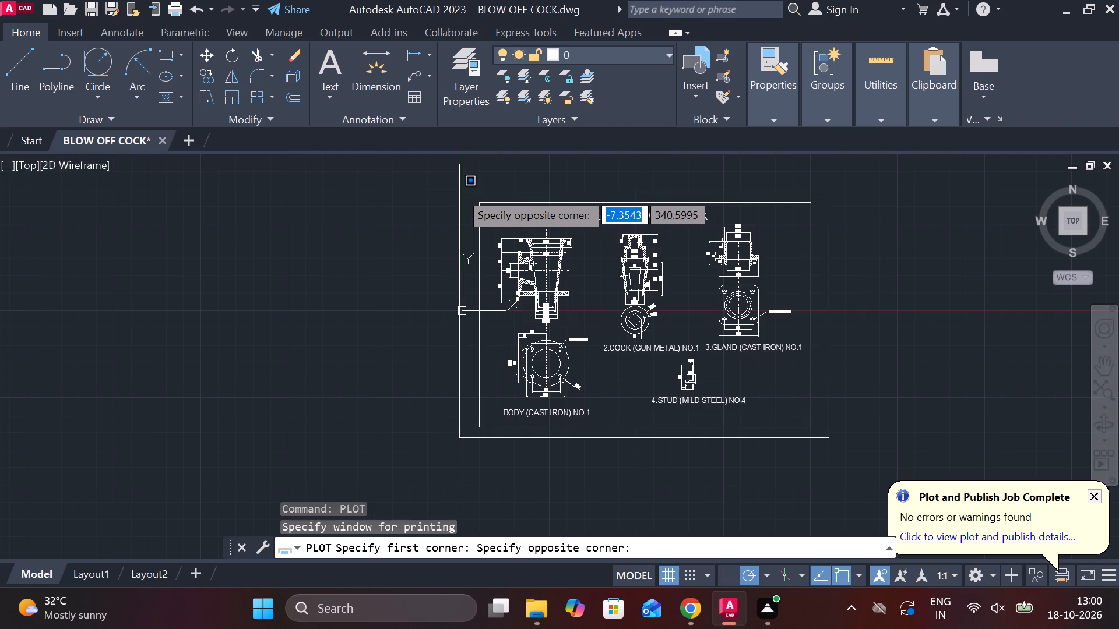
pyautogui.click(459, 190)
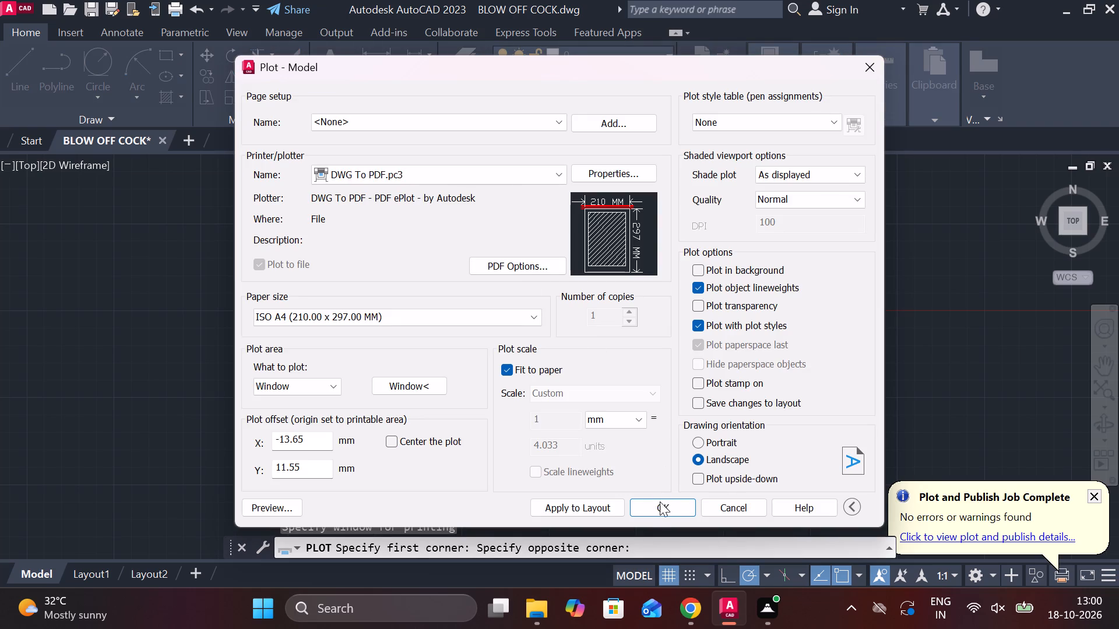
# Plot the sheet to the PDF file BLOW OFF COCK-Model and review the output.
pyautogui.click(649, 511)
pyautogui.click(781, 467)
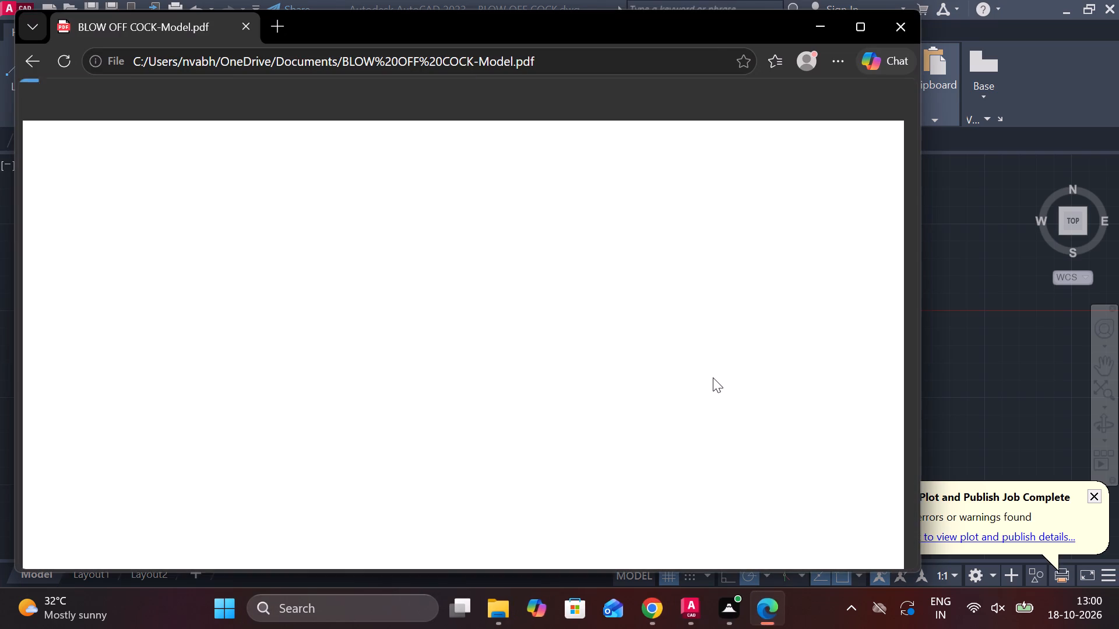
pyautogui.scroll(-2, 666, 359)
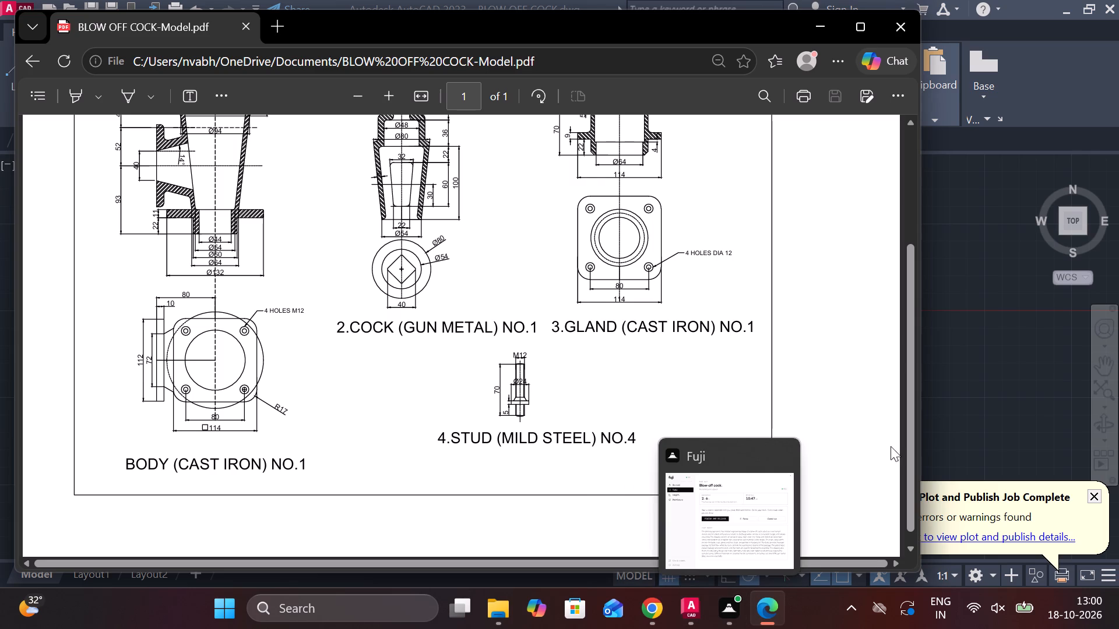
# Back in AutoCAD, change the body label to 1.BODY (CAST IRON) NO.1 and widen its text box to keep it on one line.
pyautogui.click(948, 355)
pyautogui.scroll(2, 475, 375)
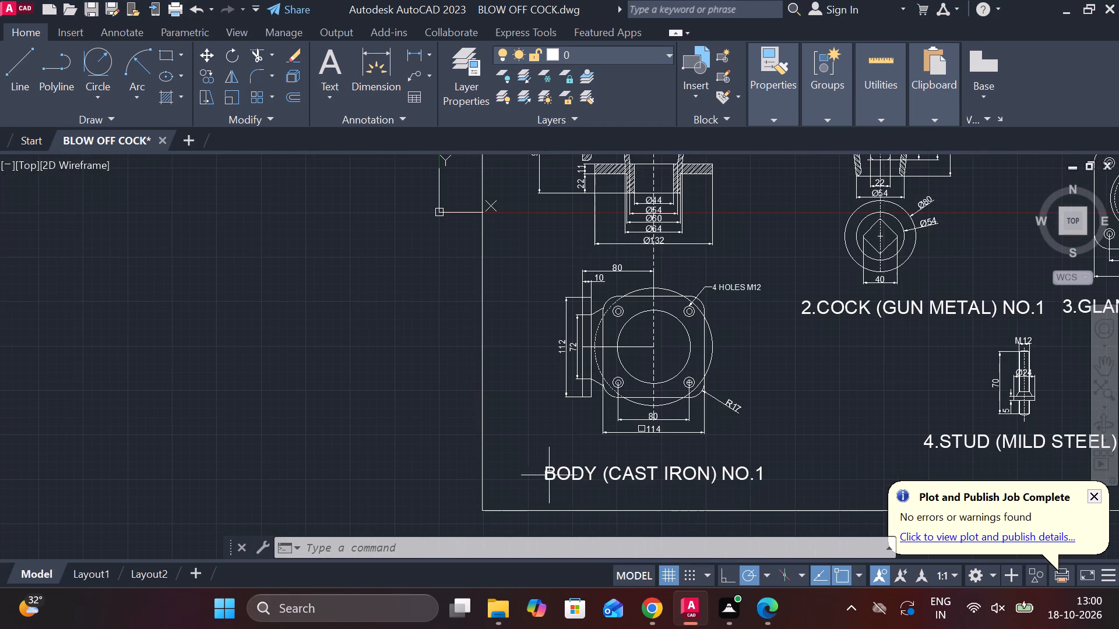
pyautogui.doubleClick(561, 469)
pyautogui.click(551, 475)
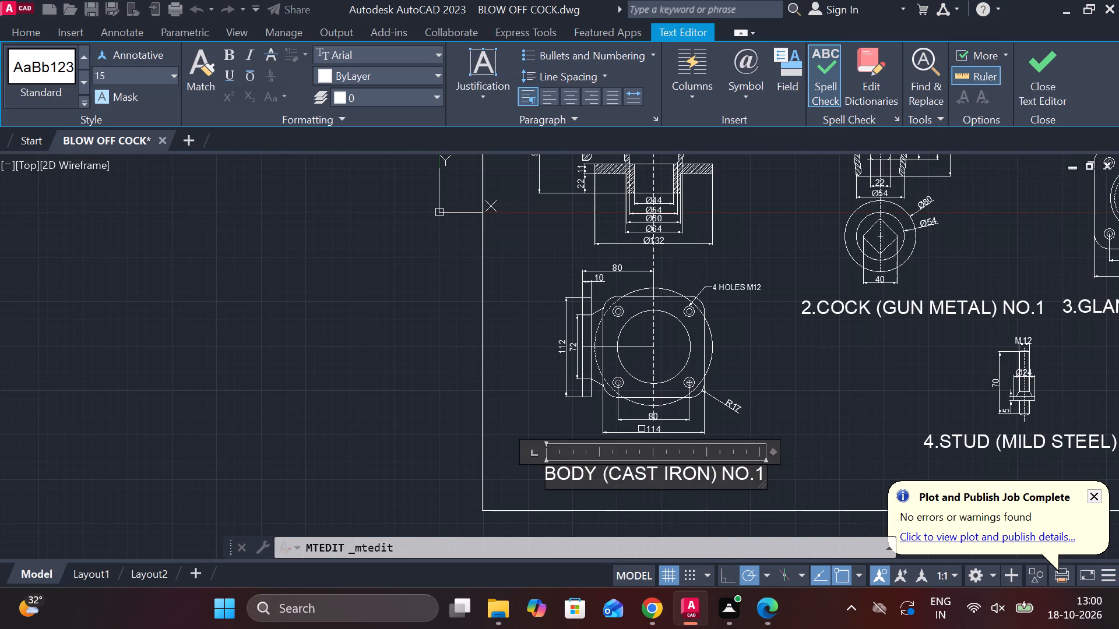
pyautogui.press('Left')
pyautogui.write('1.')
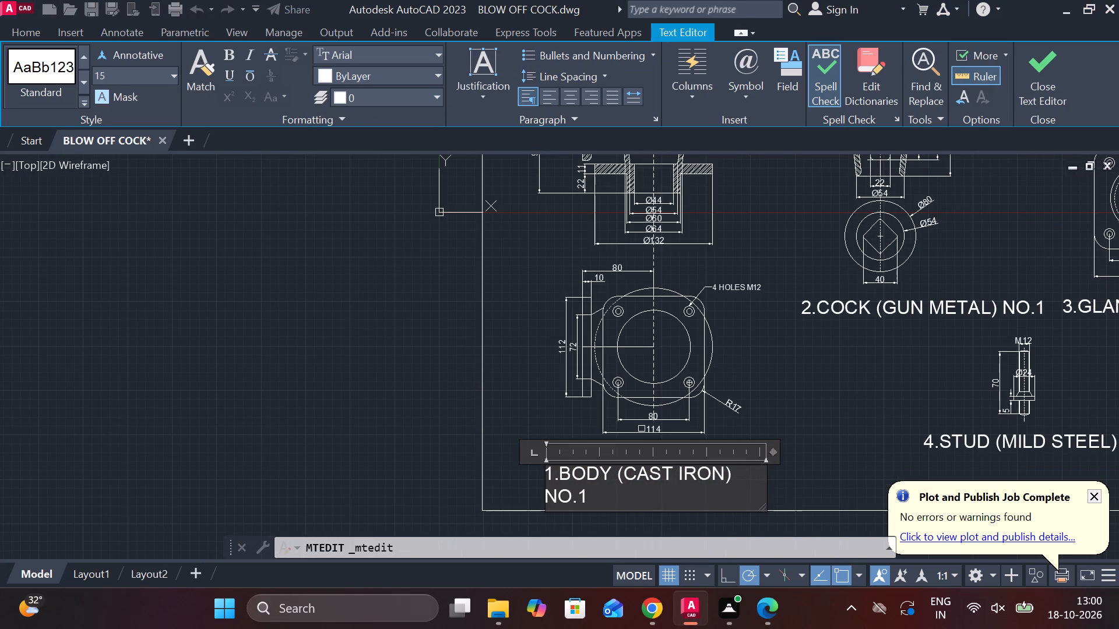
pyautogui.moveTo(764, 484); pyautogui.dragTo(779, 483)
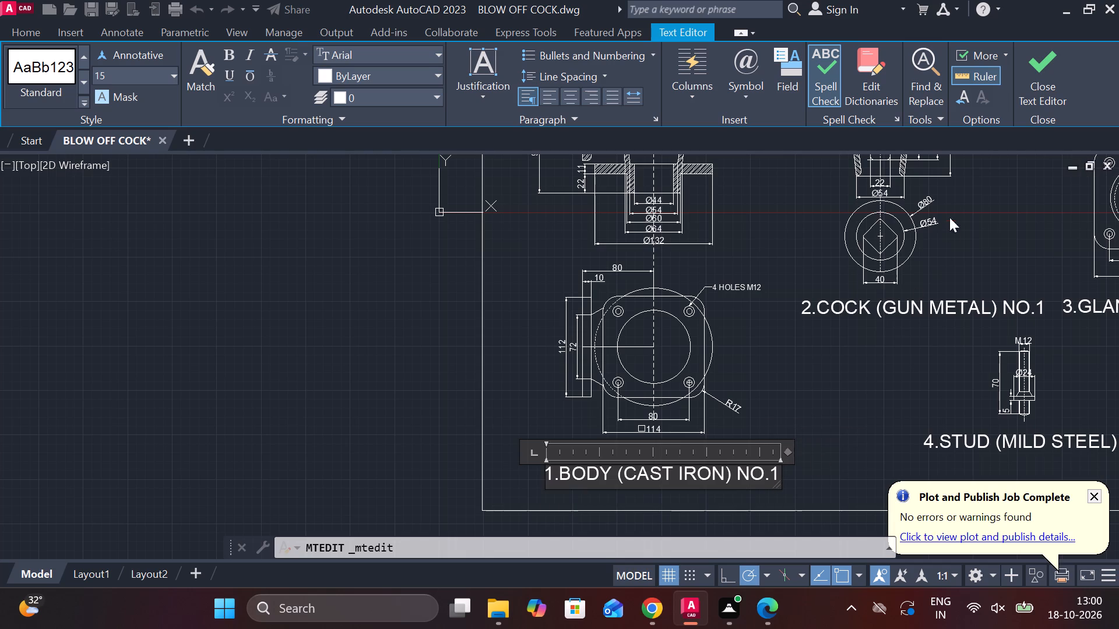
pyautogui.click(1022, 91)
# Save the drawing with the corrected body label.
pyautogui.moveTo(728, 380); pyautogui.dragTo(694, 380, button='middle')
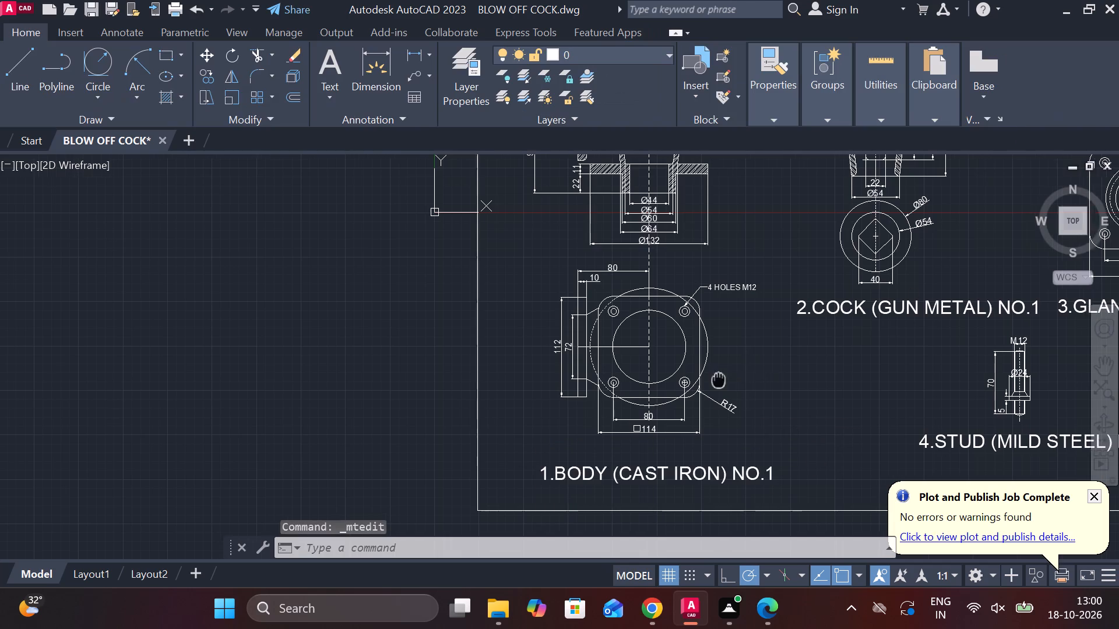
pyautogui.moveTo(694, 380); pyautogui.dragTo(416, 373, button='middle')
pyautogui.hotkey('ctrl', 's')
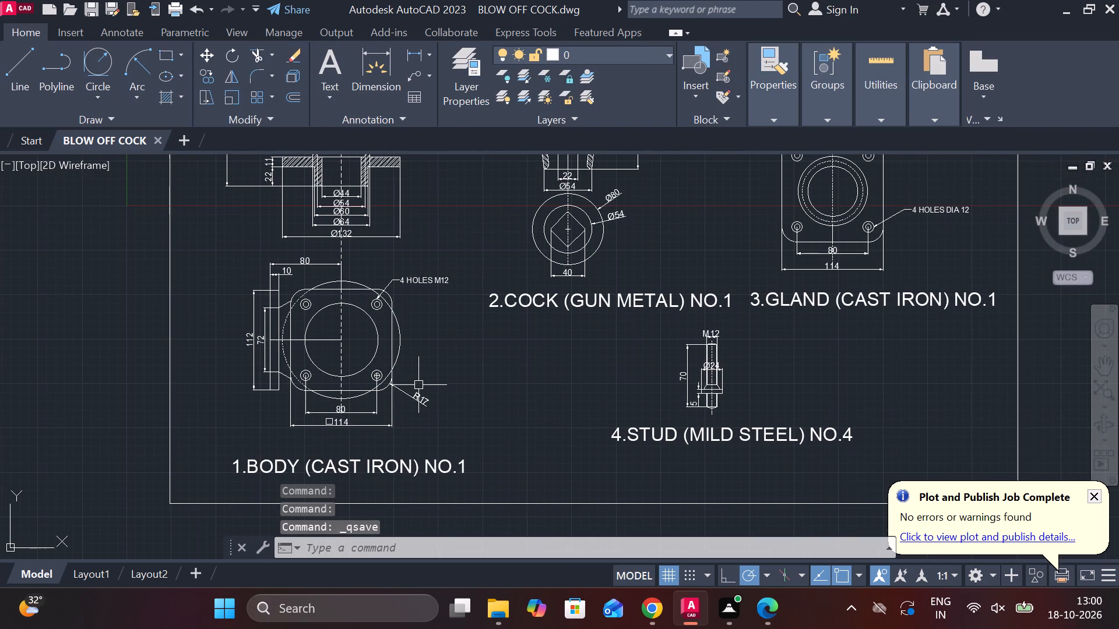
# Start a new plot of the sheet using the DWG To PDF.pc3 plotter with landscape orientation.
pyautogui.write('PLO')
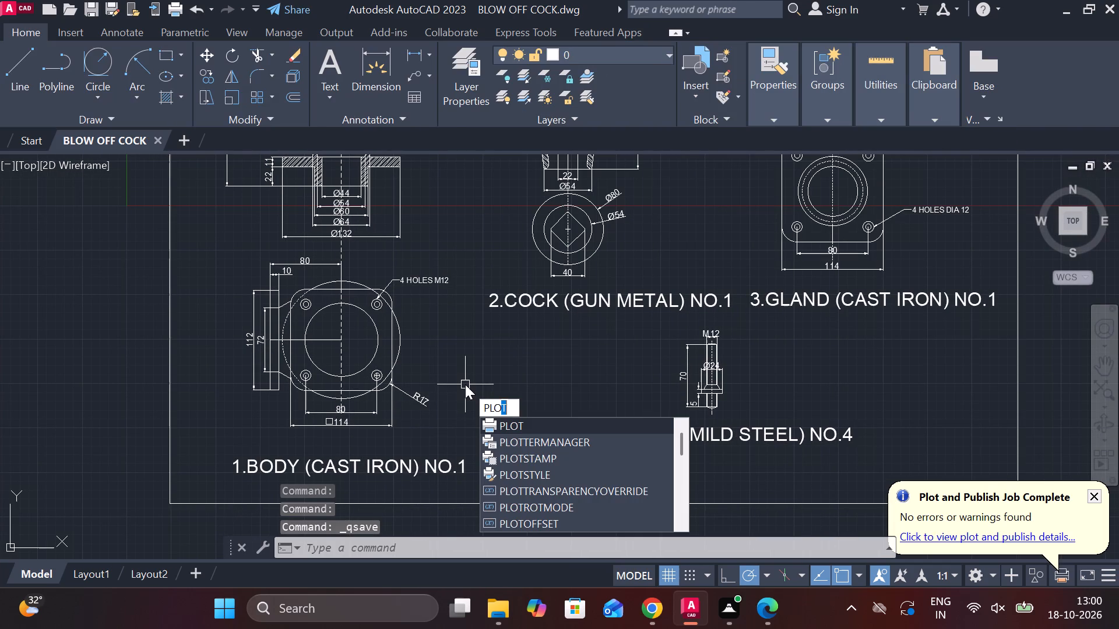
pyautogui.press('t')
pyautogui.click(516, 420)
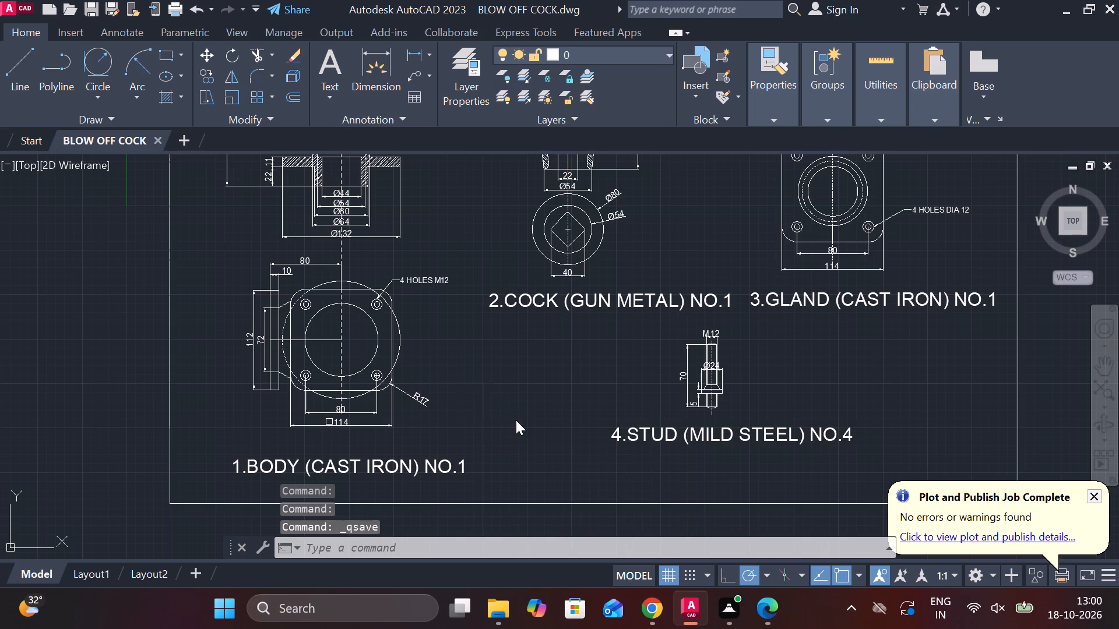
pyautogui.click(554, 172)
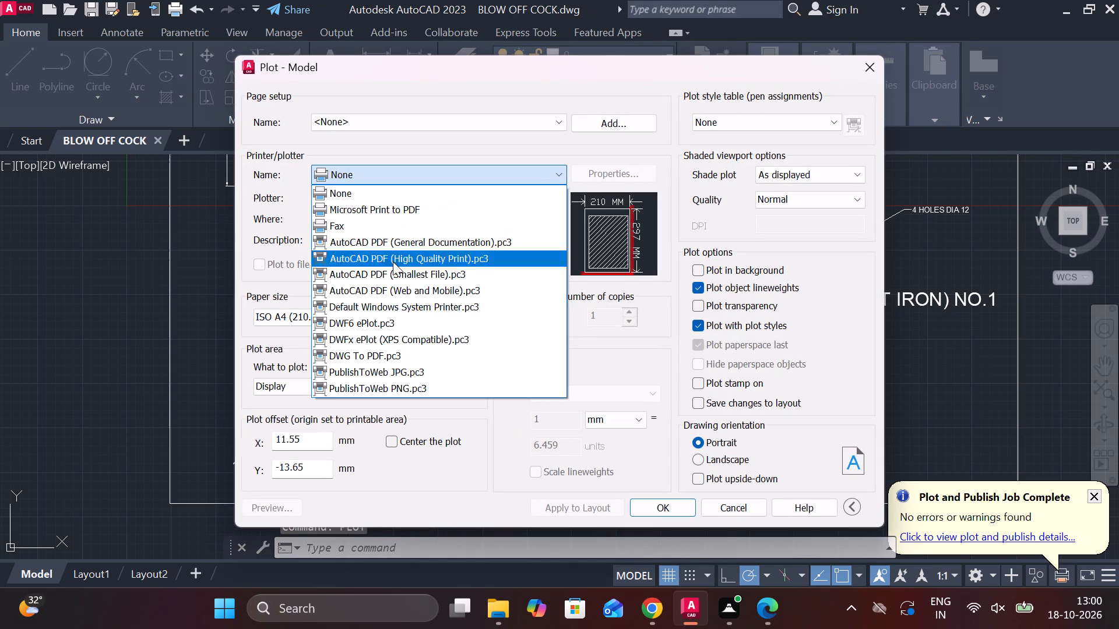
pyautogui.click(384, 356)
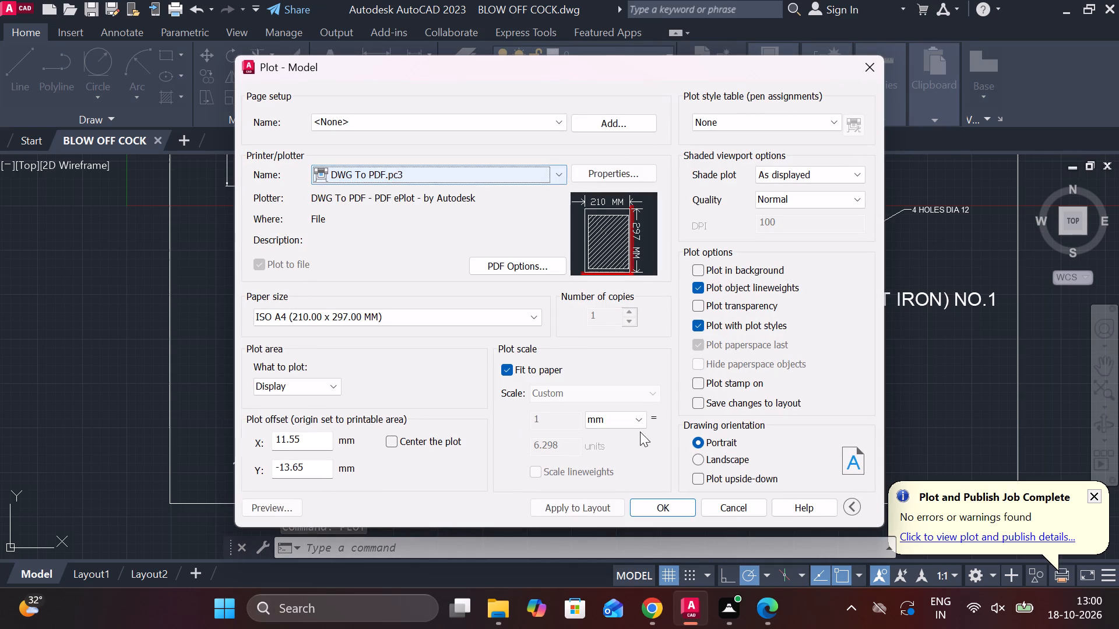
pyautogui.click(698, 465)
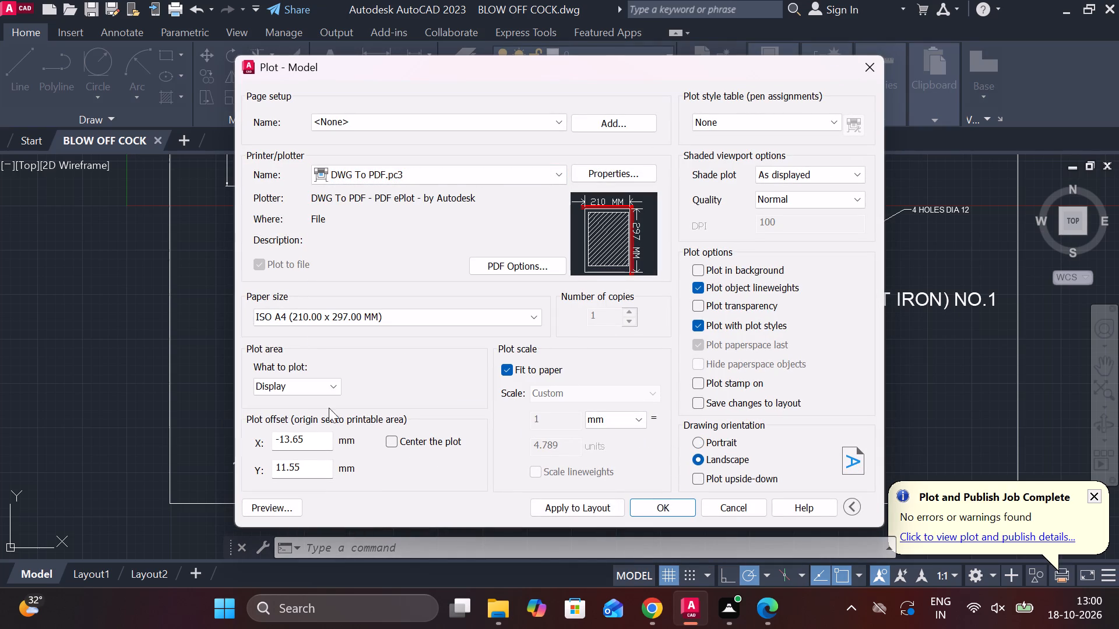
# Set the plot area to a window drawn slightly outside the sheet border on all sides.
pyautogui.click(318, 391)
pyautogui.click(308, 432)
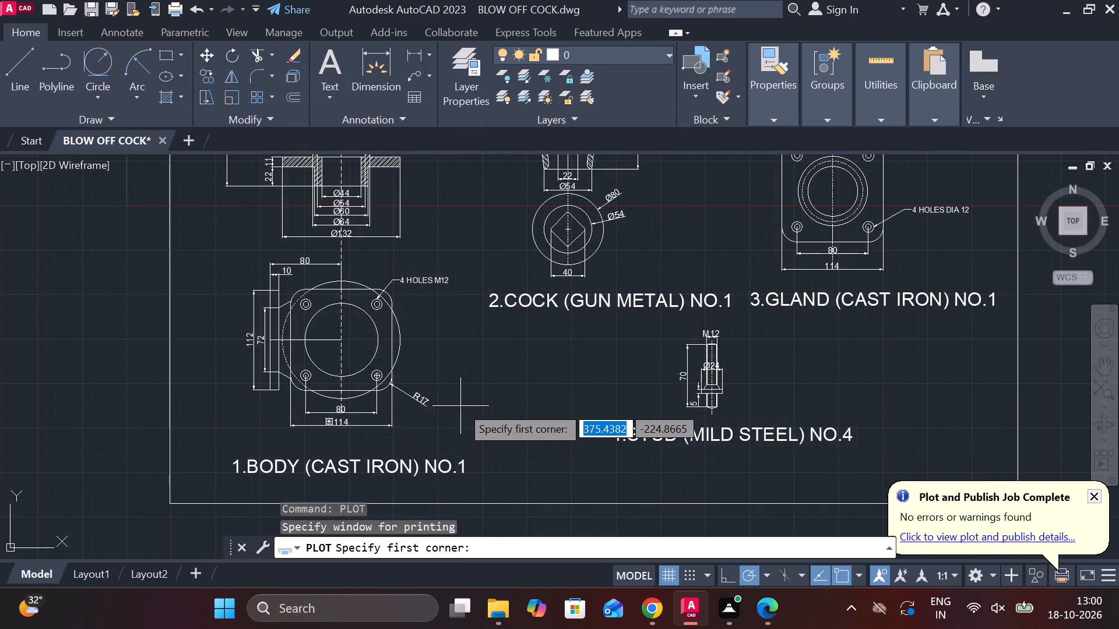
pyautogui.scroll(-2, 460, 405)
pyautogui.click(687, 460)
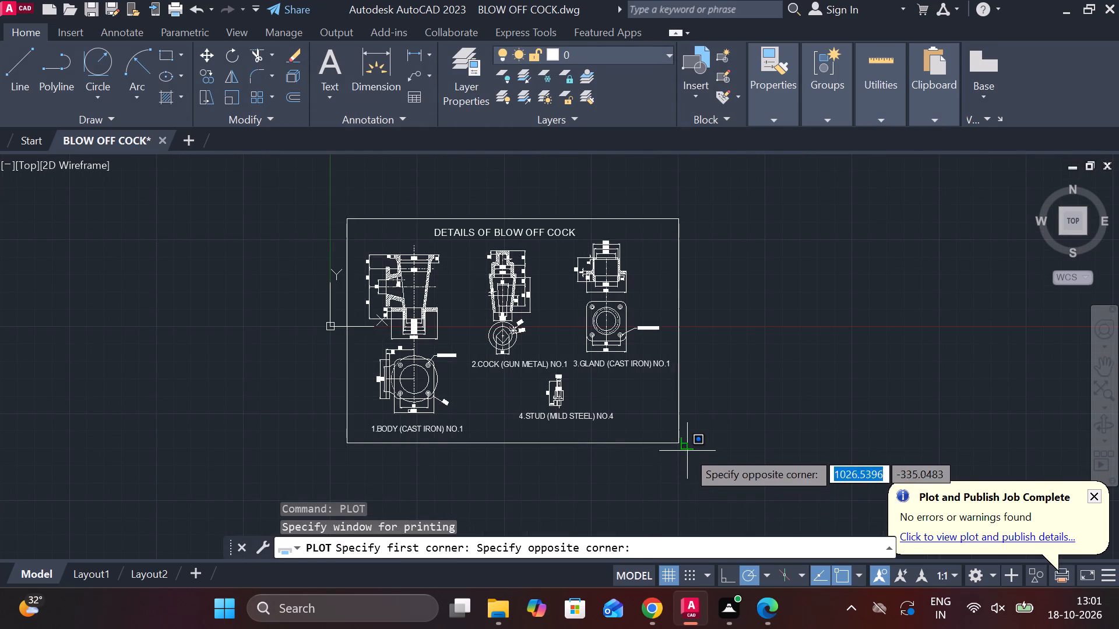
pyautogui.click(336, 206)
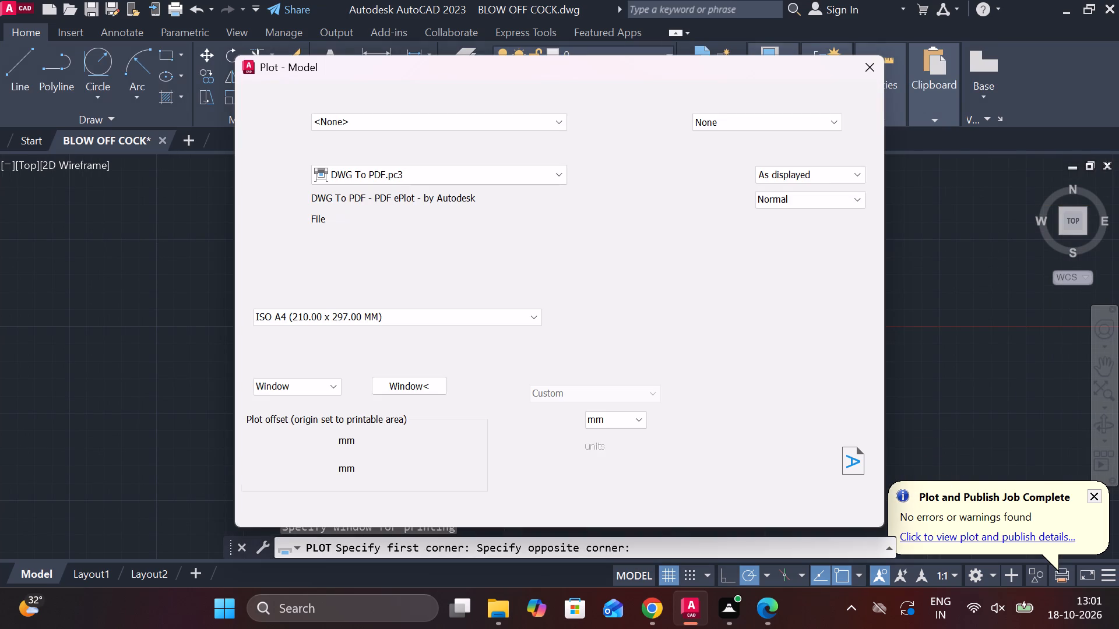
# Plot the sheet to PDF as BLOW OFF COCK-Model in Documents, overwriting the existing file.
pyautogui.click(663, 503)
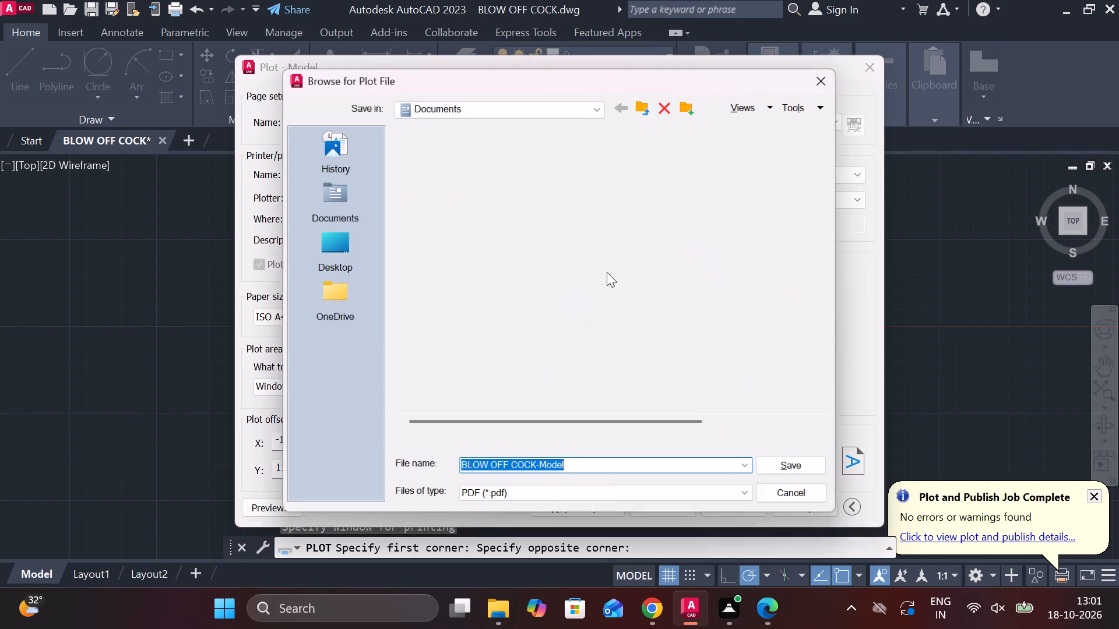
pyautogui.click(782, 465)
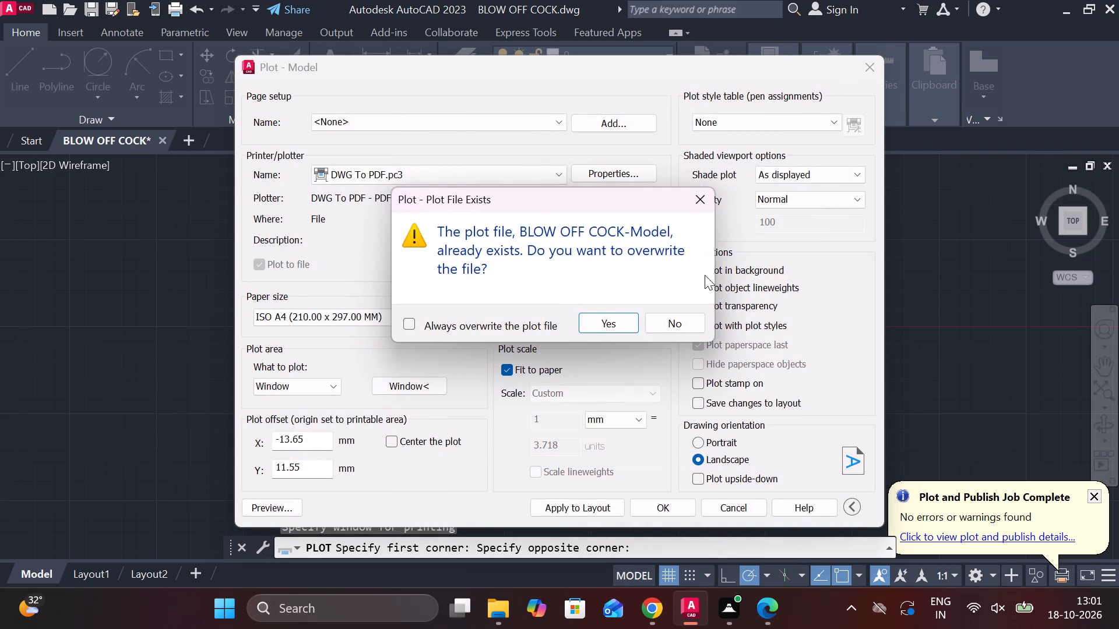
pyautogui.click(617, 314)
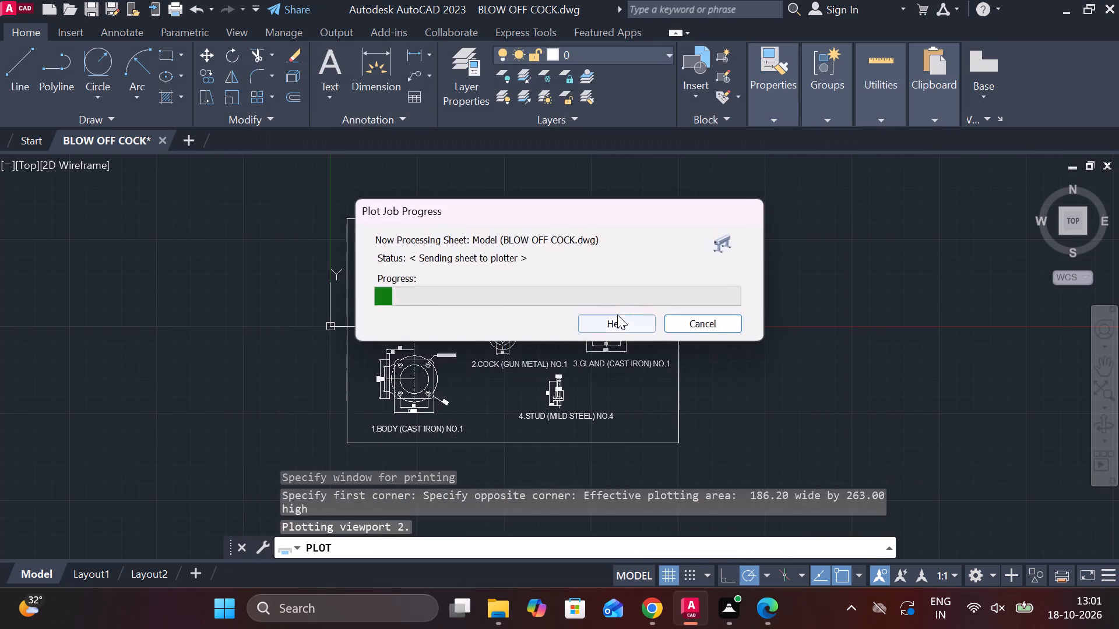